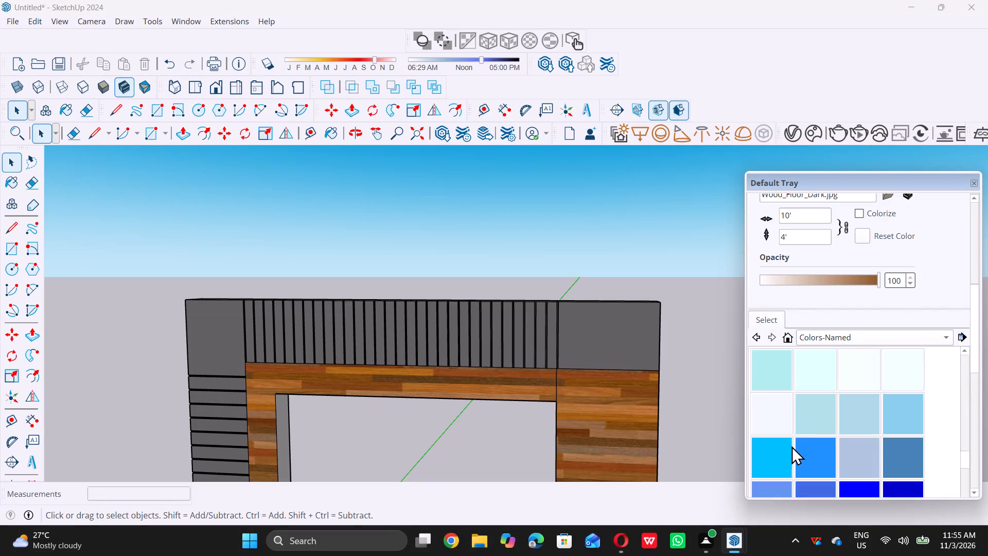
Pick black from the Colors-Named materials and paint the three rightmost vertical grooves of the top slatted panel.
double_click(777, 375)
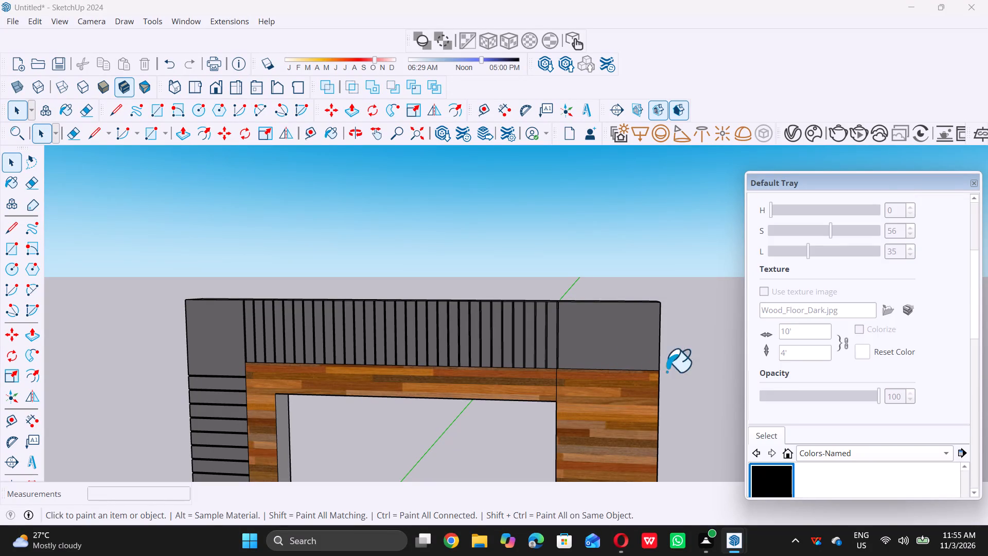
scroll(560, 324, "up", 17)
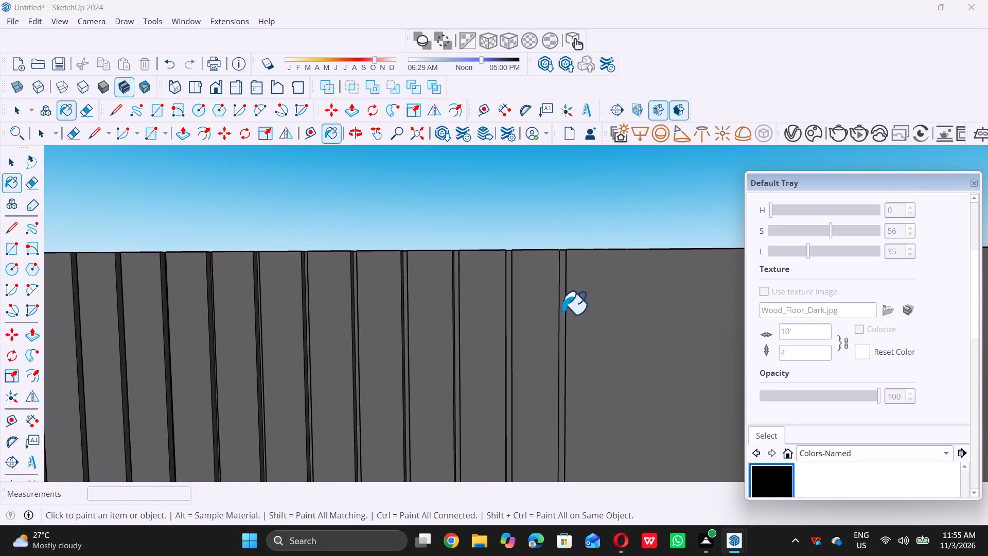
scroll(562, 314, "up", 11)
double_click(561, 323)
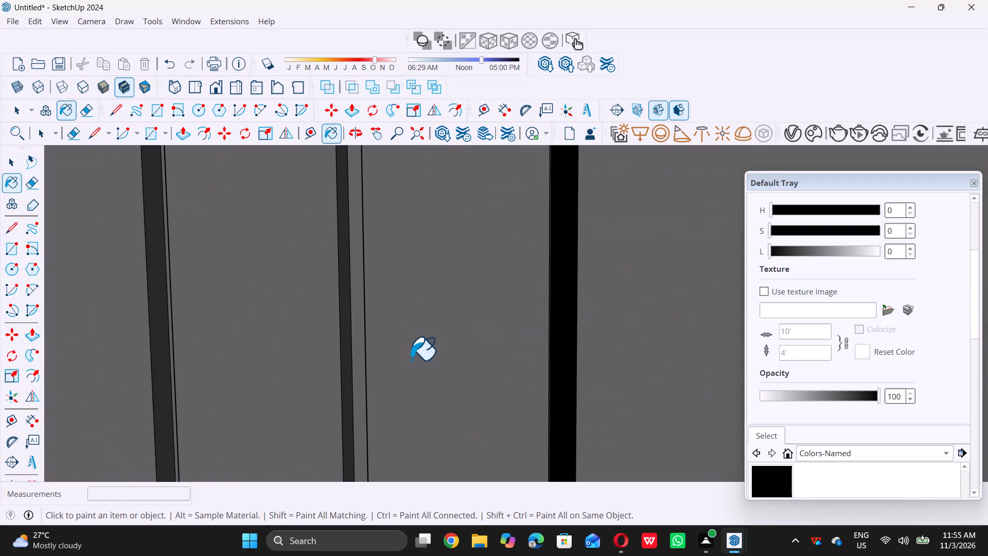
double_click(355, 352)
scroll(400, 355, "down", 6)
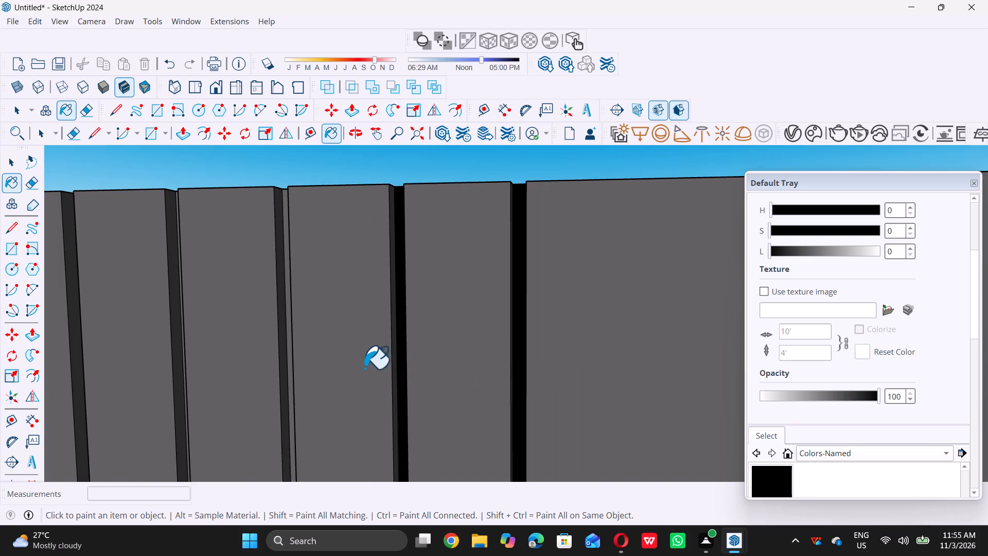
scroll(296, 369, "up", 15)
scroll(287, 364, "down", 16)
scroll(415, 376, "up", 5)
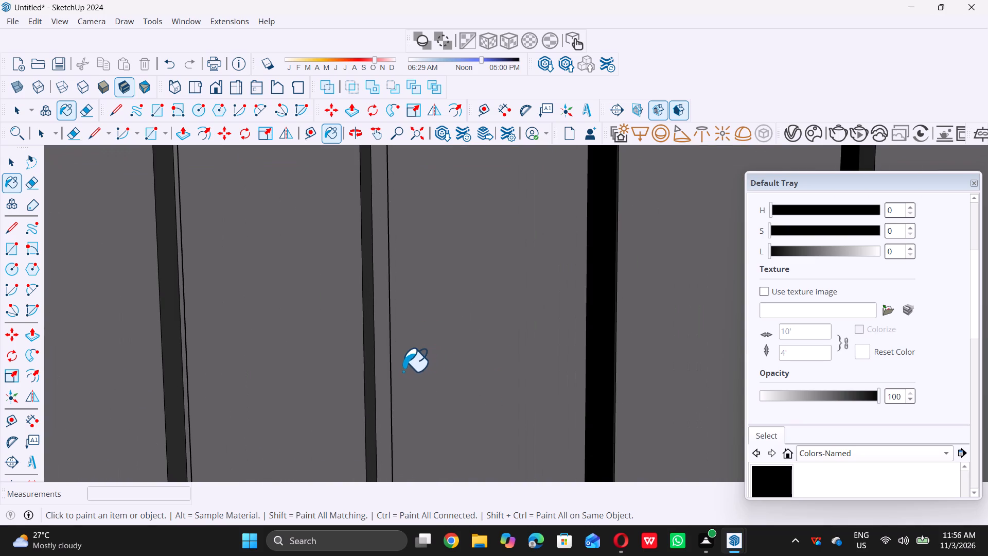
double_click(377, 360)
Paint the next four vertical grooves of the top panel black, continuing towards its left end.
scroll(482, 372, "down", 9)
scroll(372, 385, "up", 2)
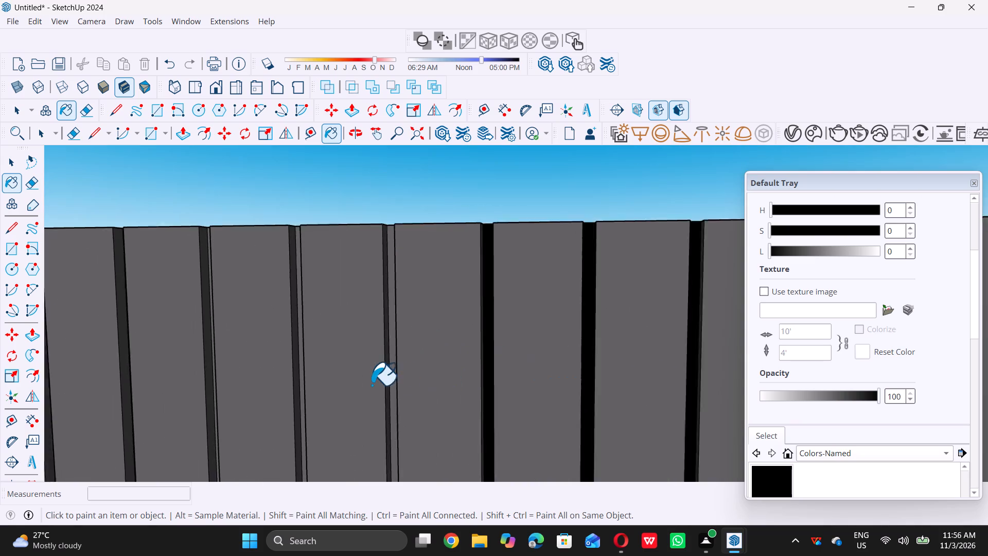
scroll(372, 385, "up", 3)
double_click(404, 369)
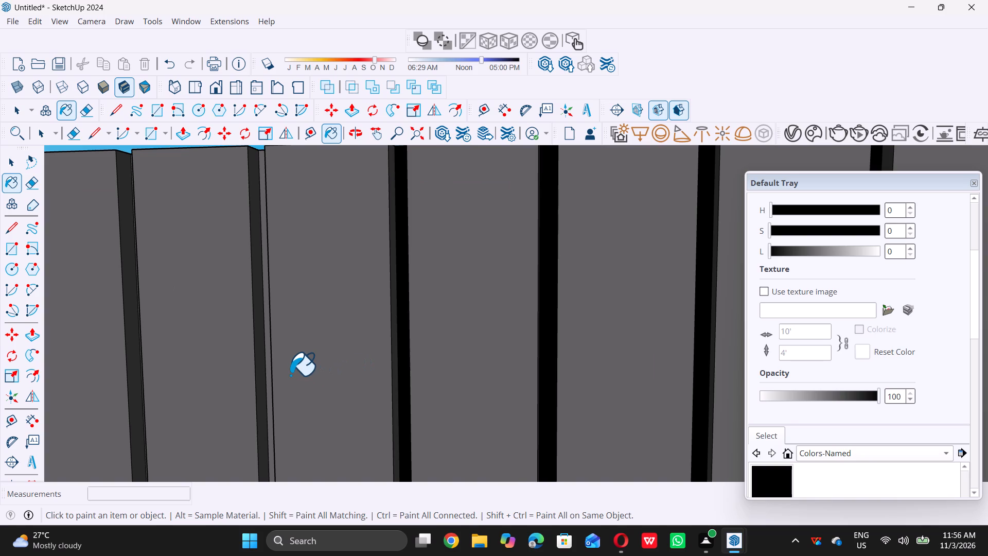
scroll(273, 371, "up", 4)
triple_click(265, 367)
scroll(291, 361, "down", 8)
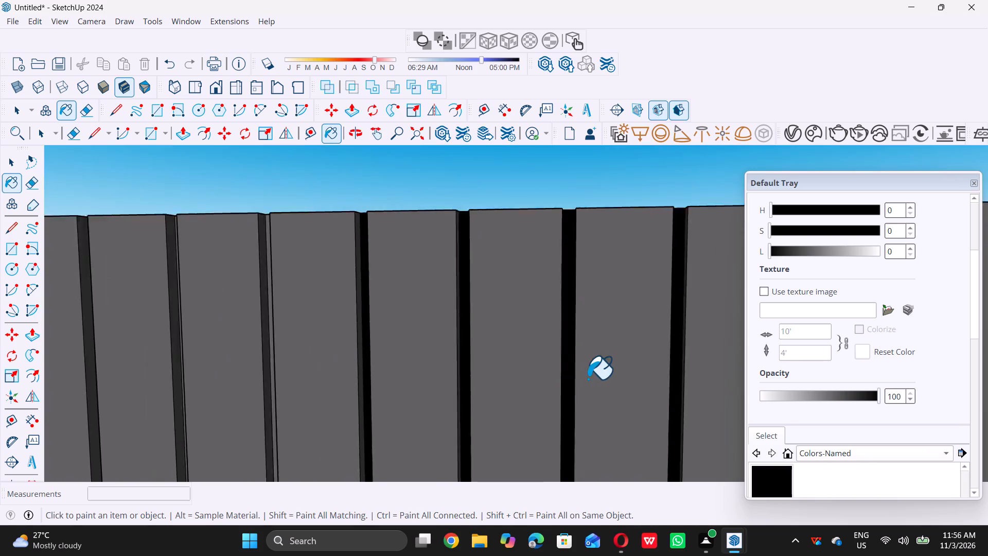
scroll(588, 378, "down", 14)
scroll(515, 418, "up", 8)
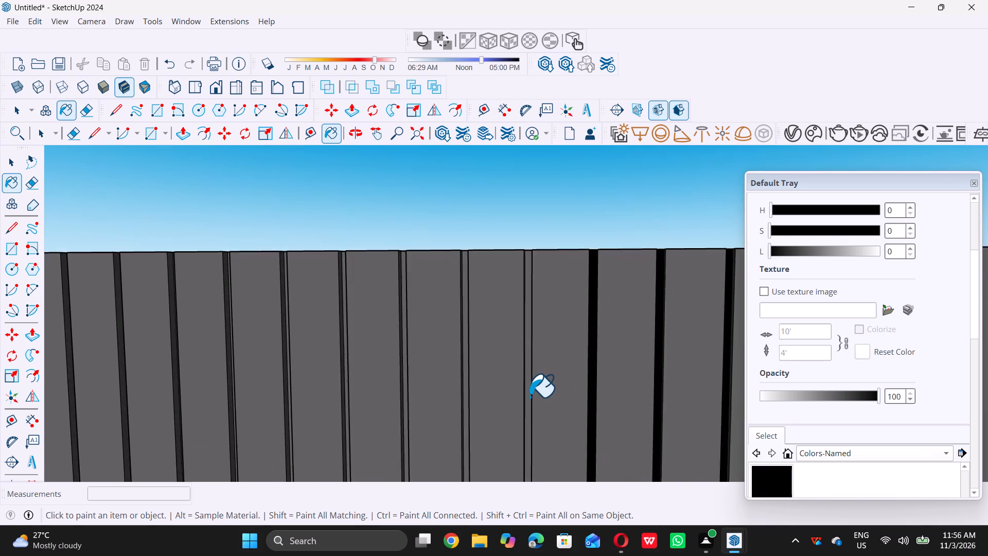
scroll(530, 396, "up", 3)
double_click(527, 391)
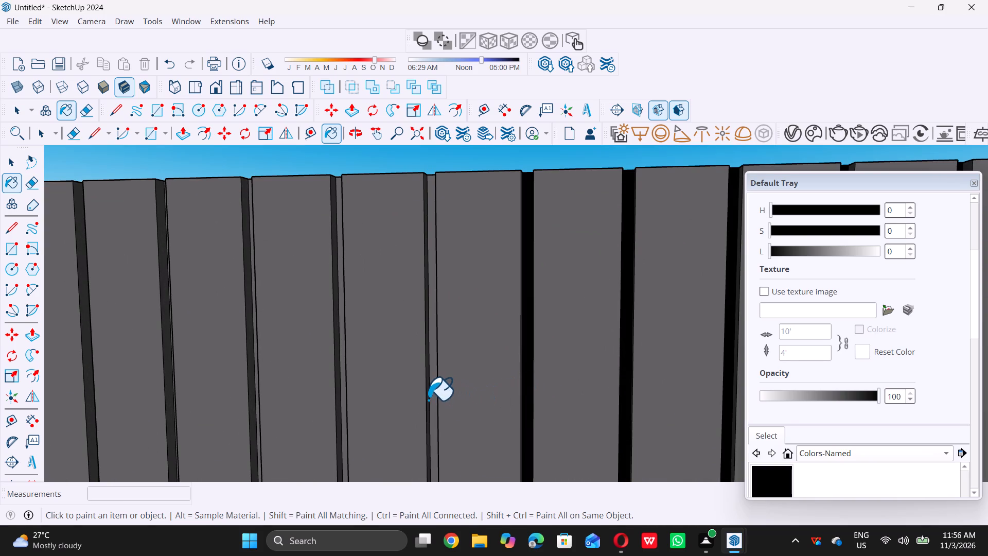
left_click(434, 396)
Paint the following five vertical grooves of the top panel black, working towards the panel's left end.
scroll(442, 394, "down", 14)
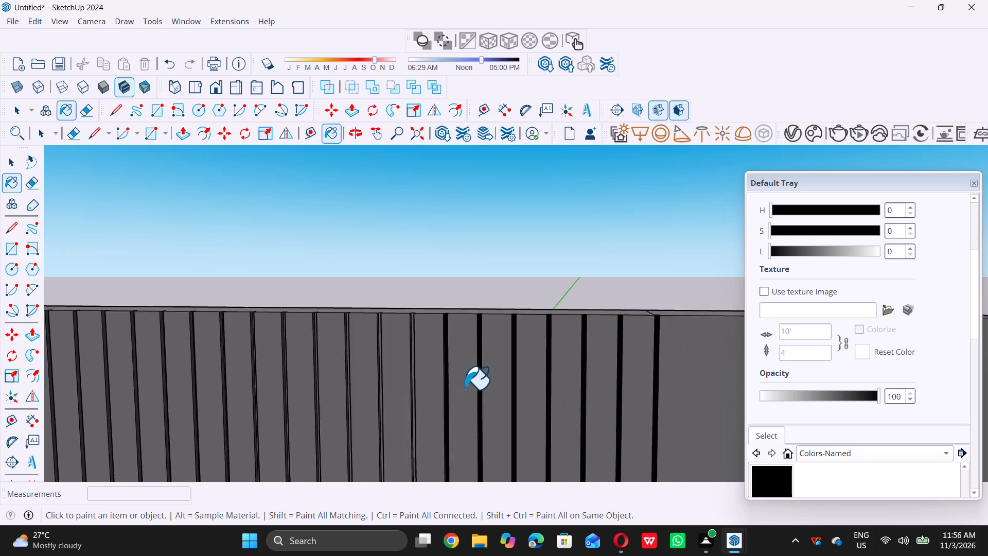
scroll(381, 406, "up", 9)
scroll(450, 404, "up", 7)
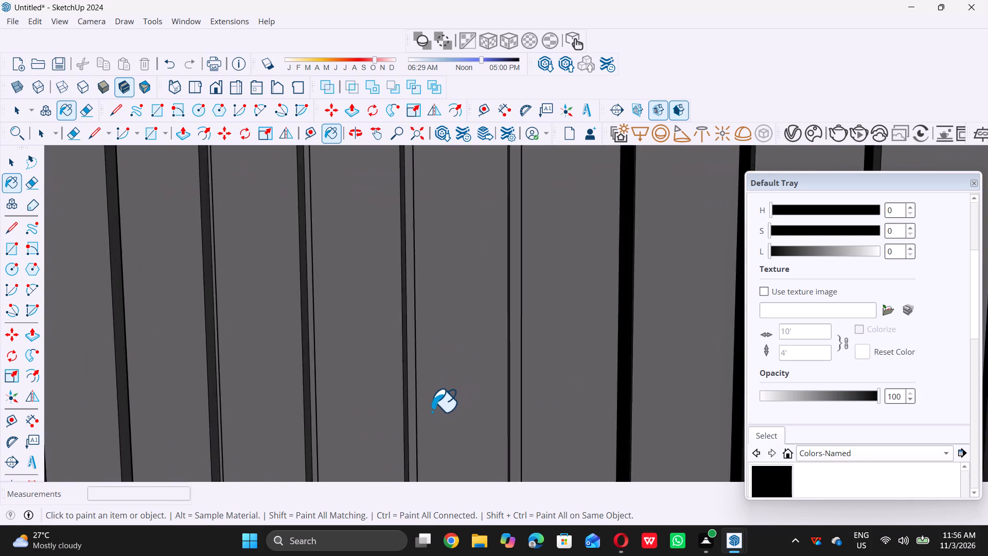
scroll(432, 411, "up", 1)
triple_click(404, 405)
left_click(551, 402)
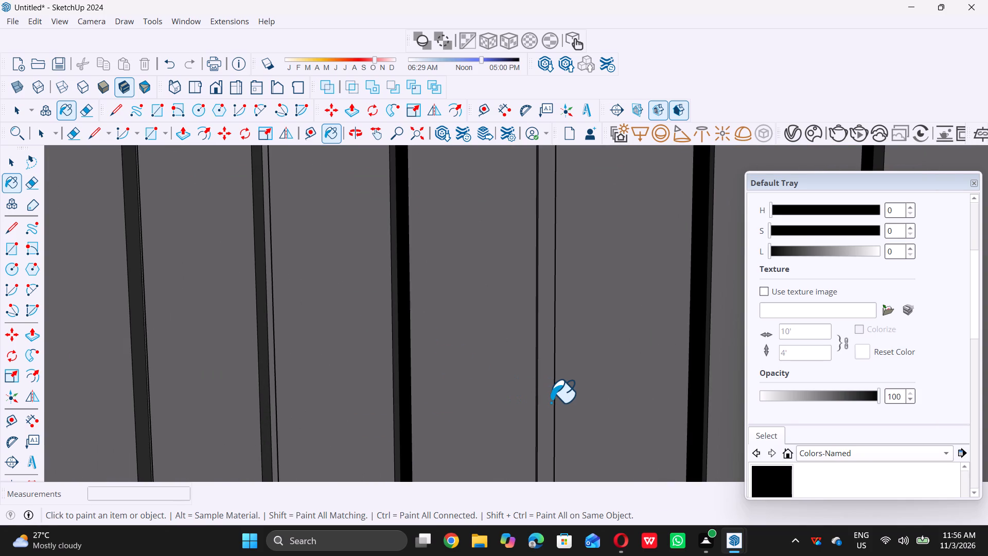
scroll(551, 402, "down", 17)
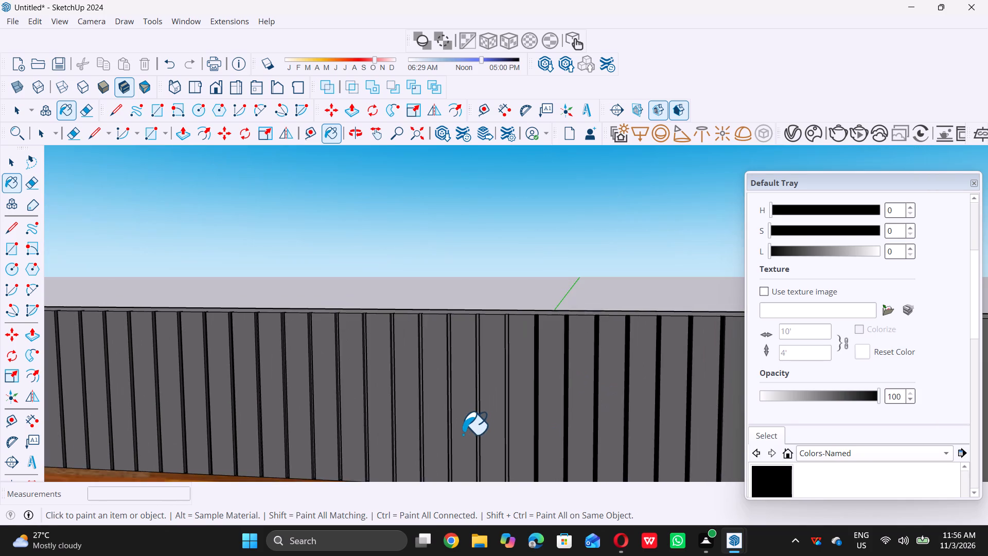
scroll(454, 429, "up", 9)
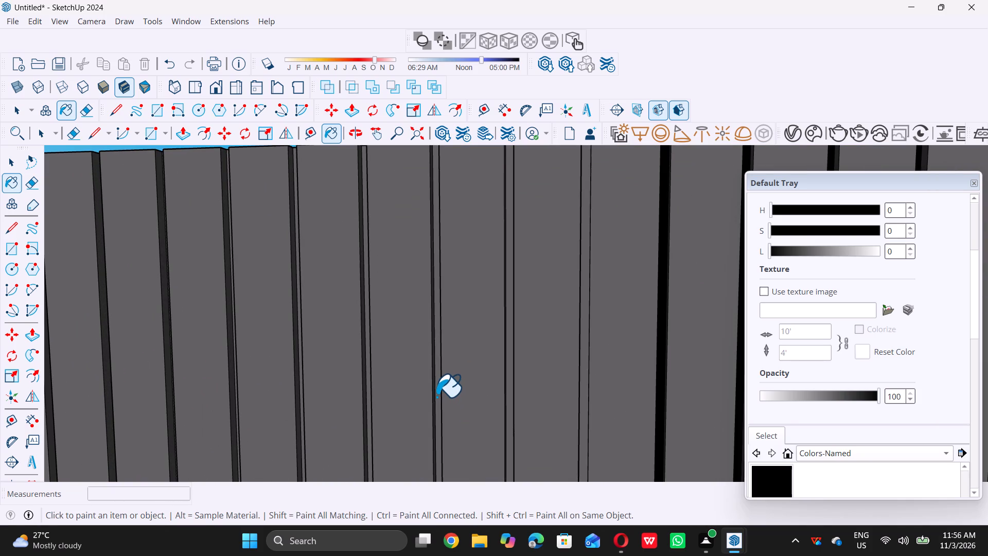
double_click(436, 396)
left_click(510, 402)
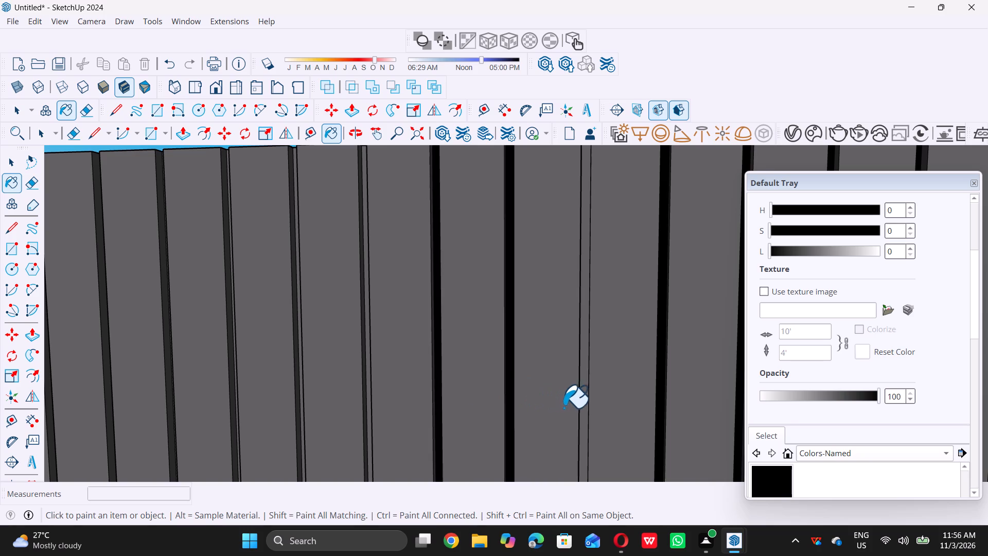
left_click(584, 408)
Paint four more vertical grooves black in the middle of the top slatted panel, continuing leftward.
scroll(587, 408, "down", 13)
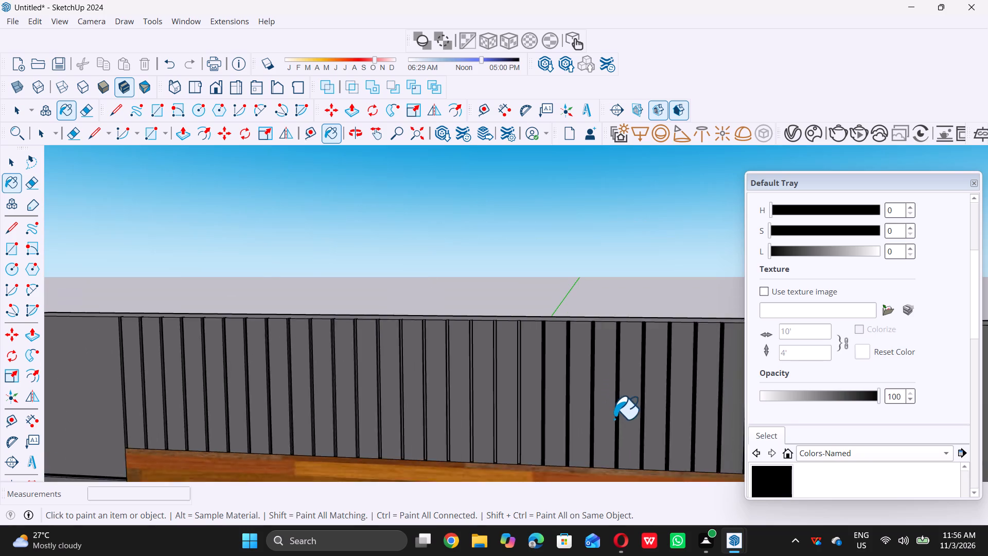
scroll(614, 419, "down", 4)
scroll(509, 434, "up", 9)
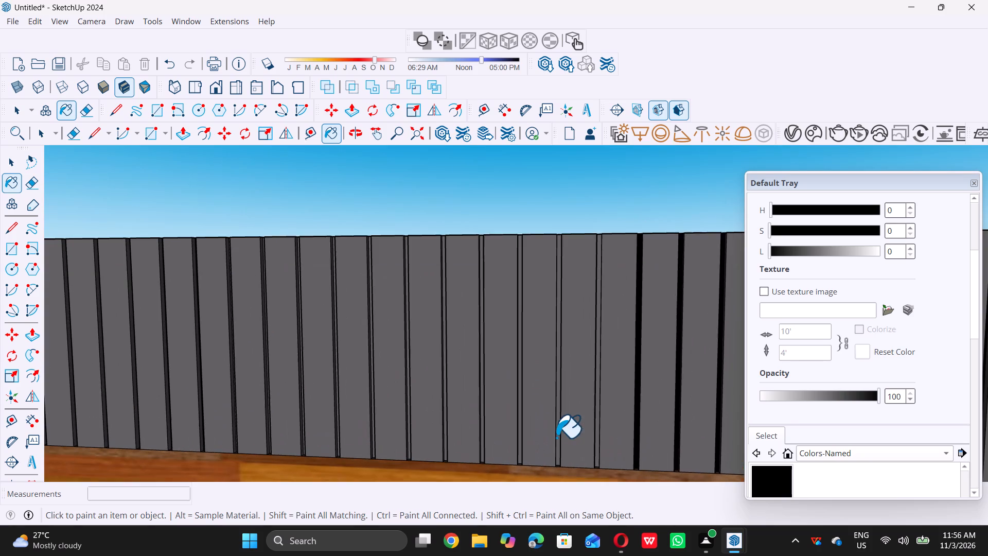
scroll(595, 443, "up", 7)
left_click(598, 442)
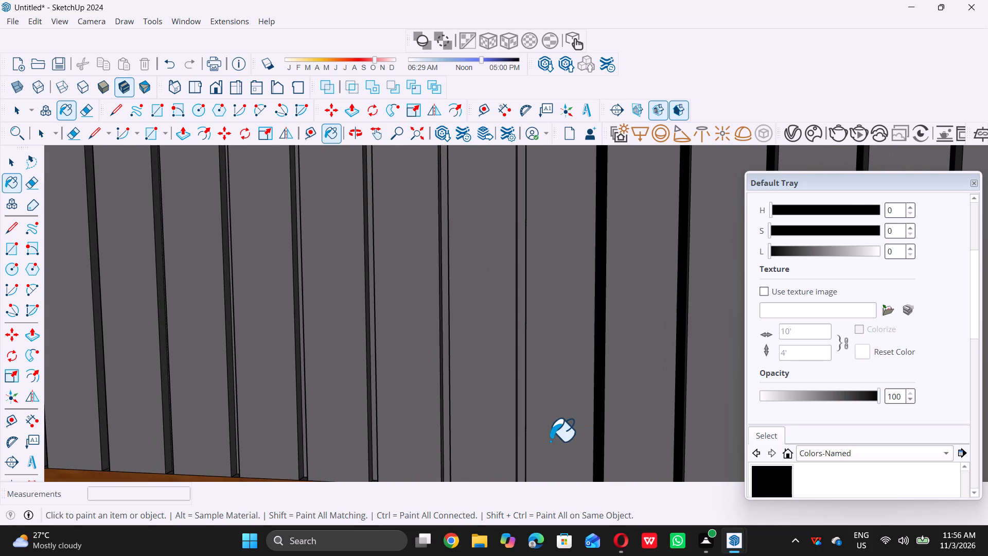
left_click(522, 430)
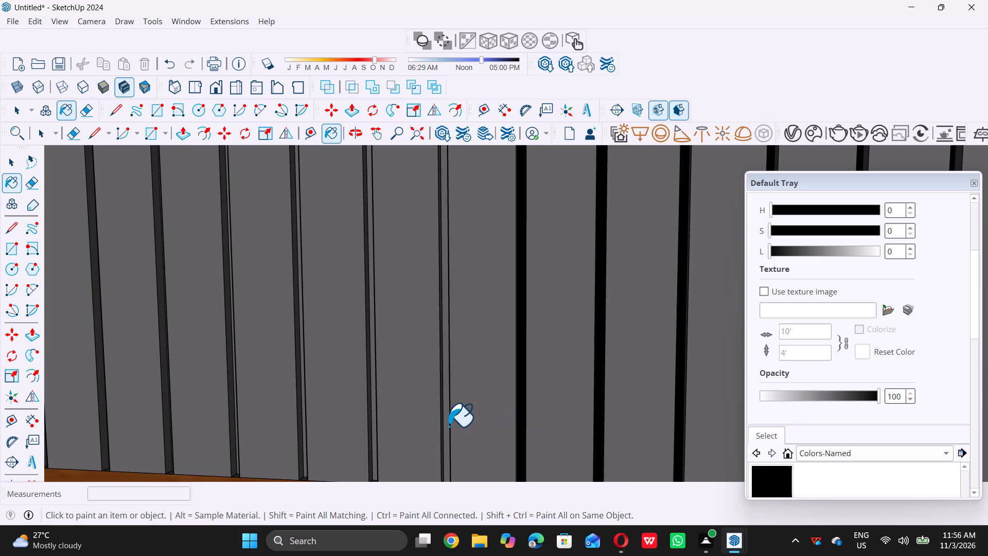
left_click(446, 426)
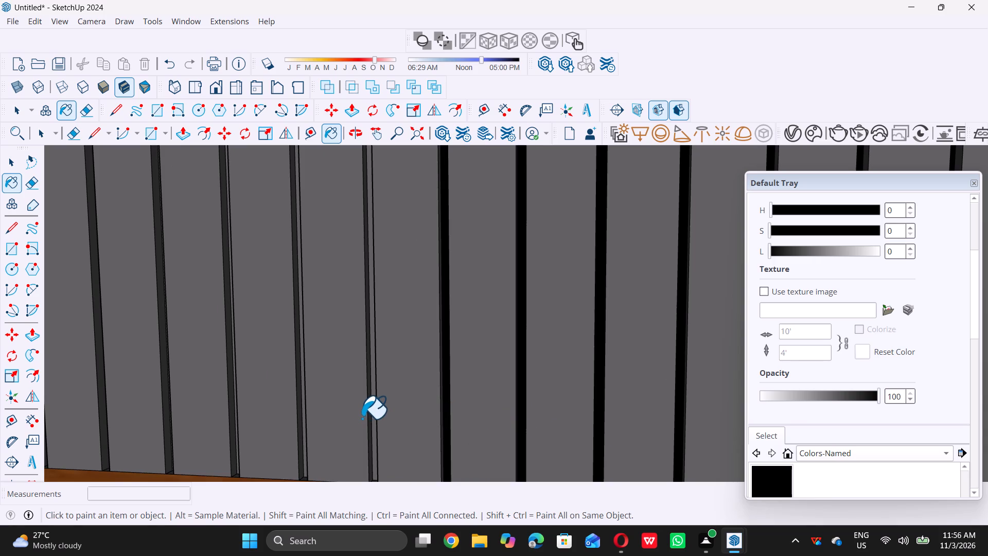
left_click(372, 419)
scroll(376, 419, "up", 4)
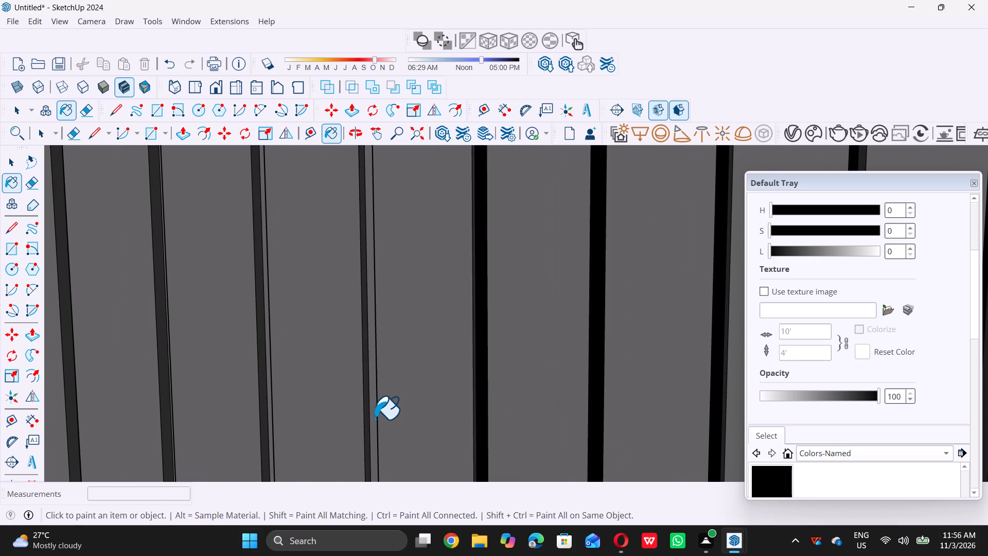
left_click(375, 419)
Paint the next unpainted grooves beside the black ones on the top slatted panel black.
scroll(384, 417, "down", 10)
scroll(394, 447, "up", 7)
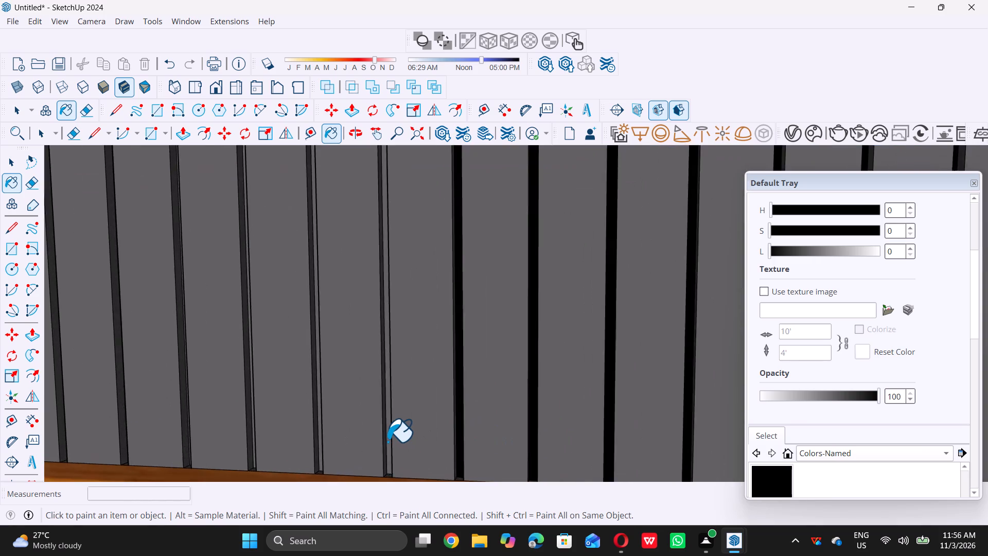
scroll(387, 441, "up", 2)
left_click(388, 440)
scroll(402, 436, "down", 10)
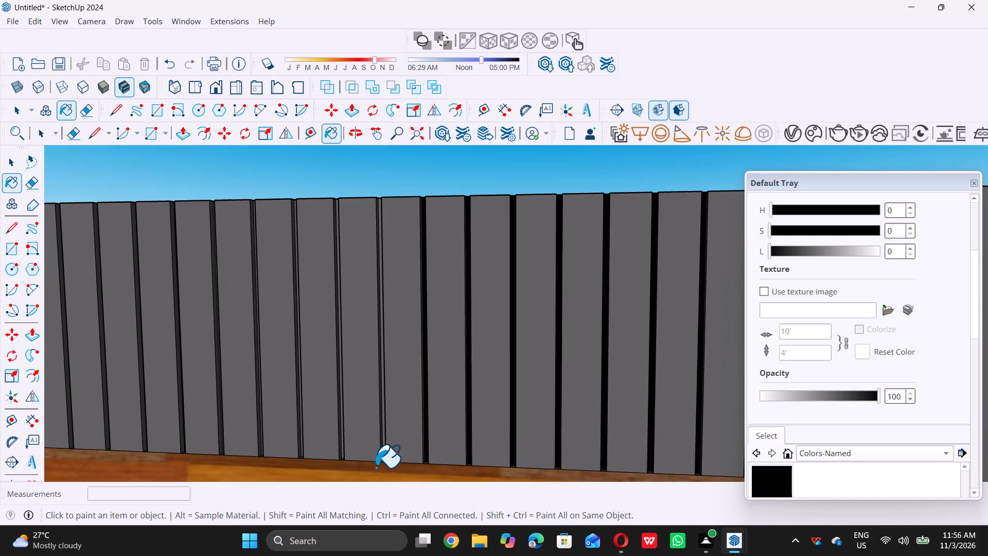
scroll(362, 461, "up", 8)
left_click(329, 443)
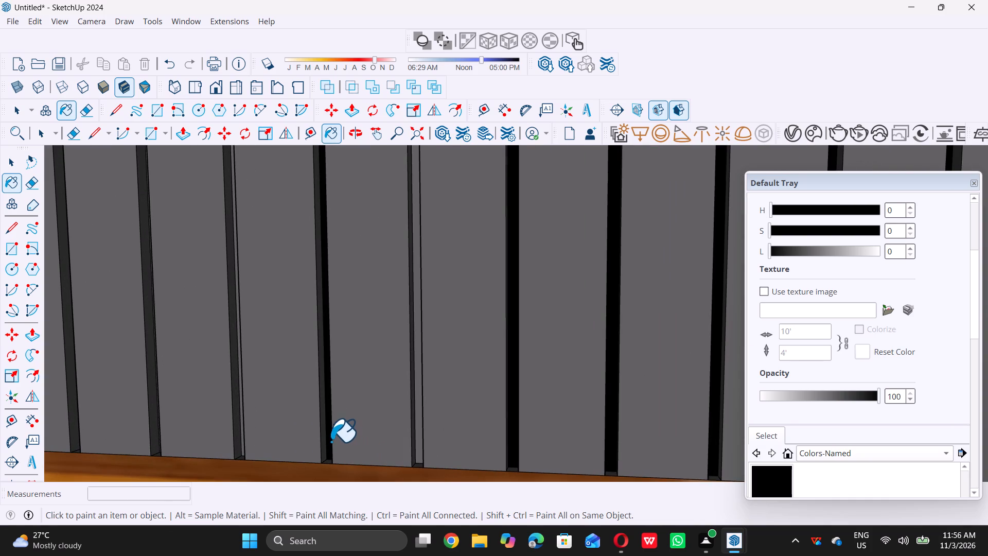
left_click(415, 437)
left_click(419, 437)
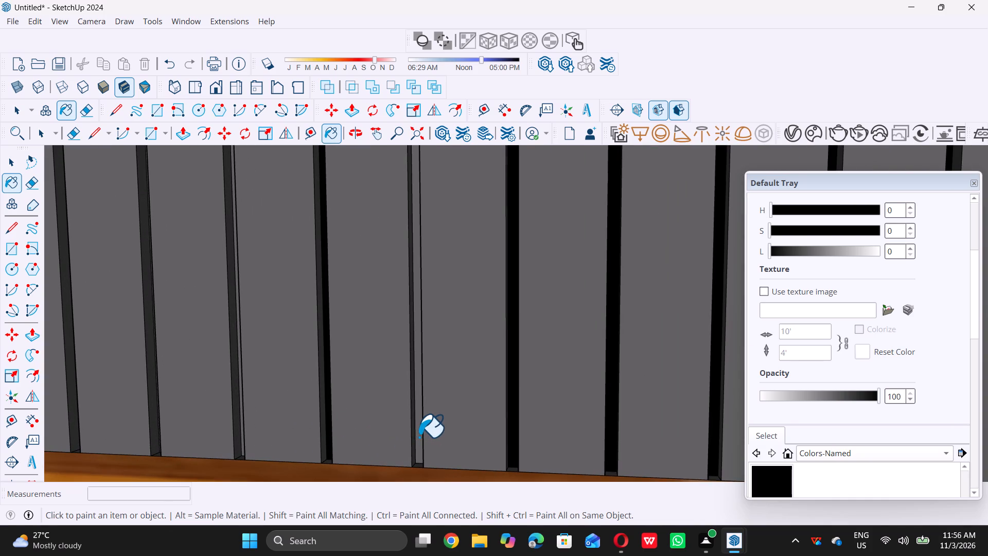
Paint the skipped groove between the black ones and the adjacent grooves to its left black.
scroll(434, 436, "down", 15)
scroll(414, 472, "up", 3)
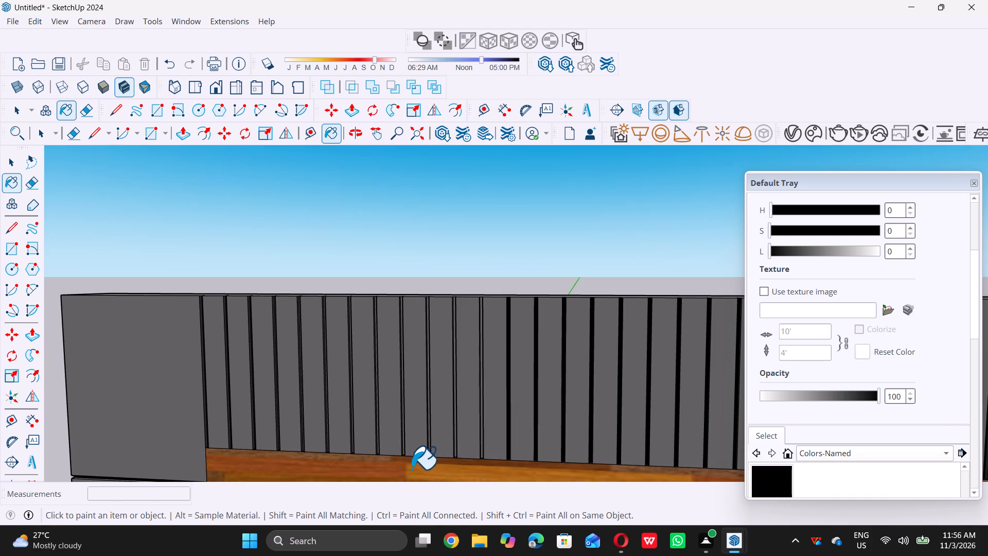
scroll(412, 468, "up", 8)
scroll(529, 441, "up", 3)
left_click(534, 435)
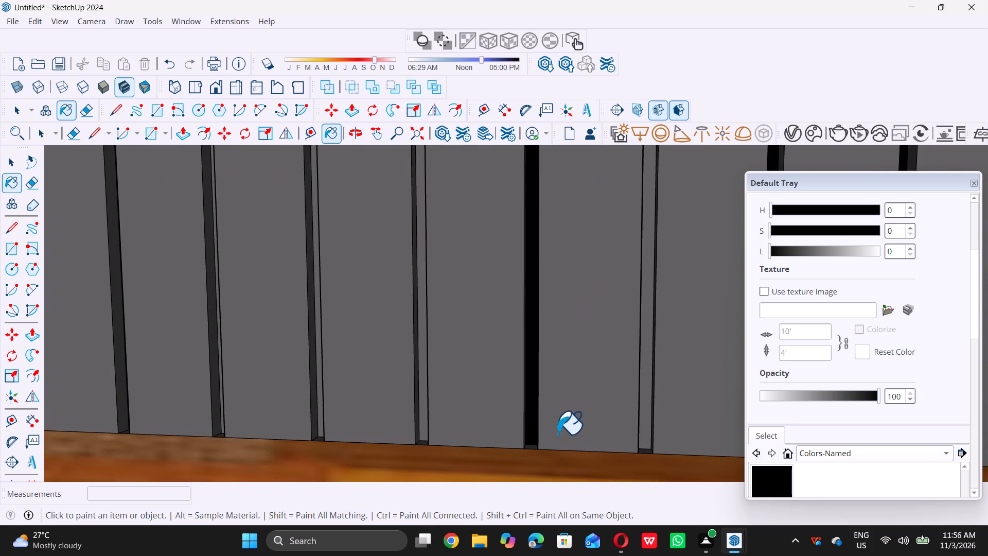
left_click(647, 440)
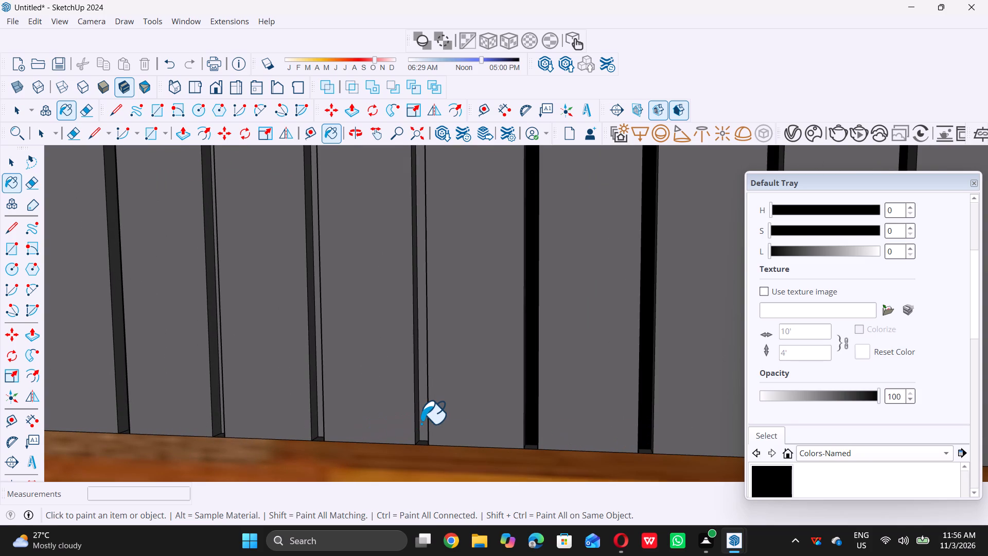
left_click(421, 423)
left_click(320, 411)
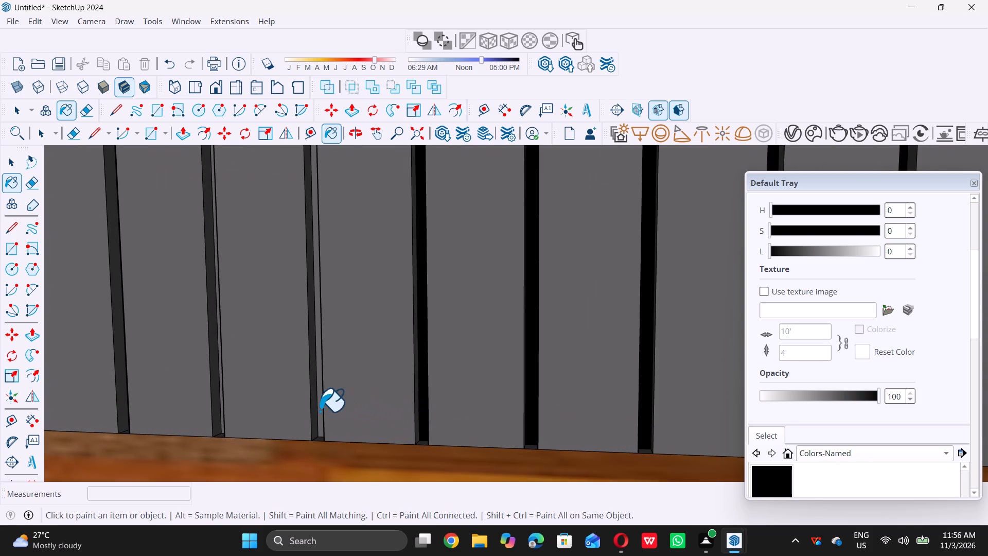
Paint the next three vertical grooves of the top slatted panel black, continuing towards the panel's left end.
scroll(355, 410, "down", 13)
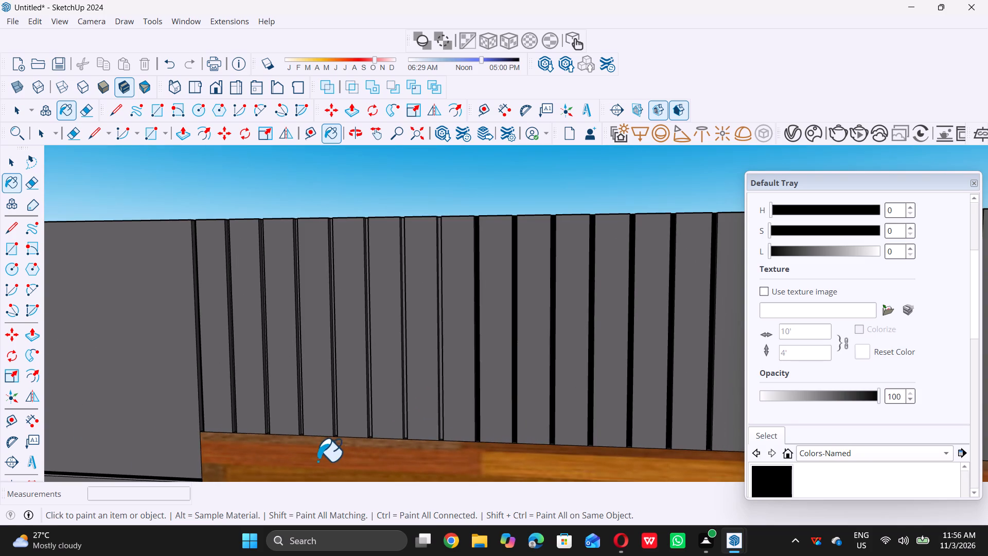
scroll(350, 447, "up", 5)
scroll(422, 445, "up", 5)
left_click(553, 416)
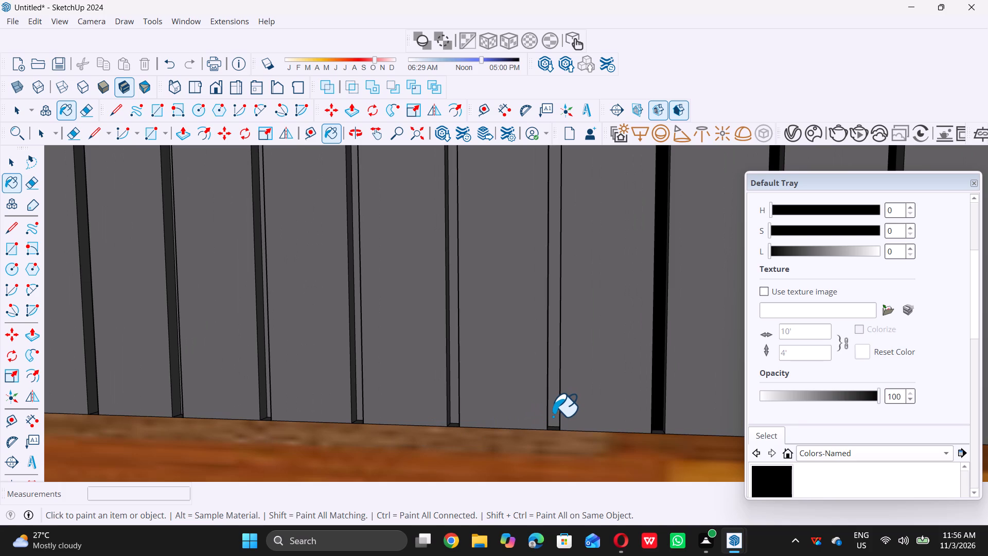
left_click(456, 403)
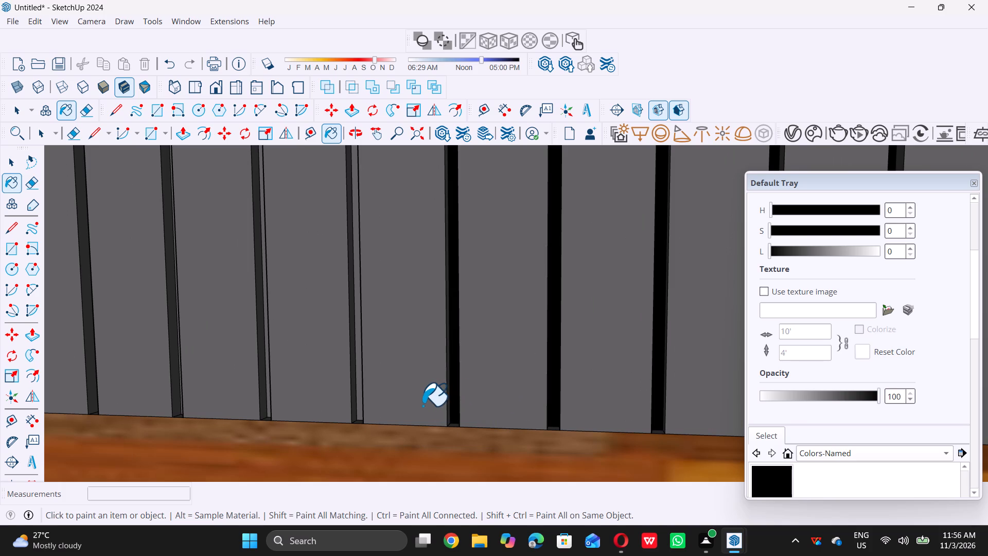
left_click(358, 402)
Paint the remaining five vertical grooves black, up to the left end of the top slatted panel, and finish painting.
scroll(467, 410, "down", 5)
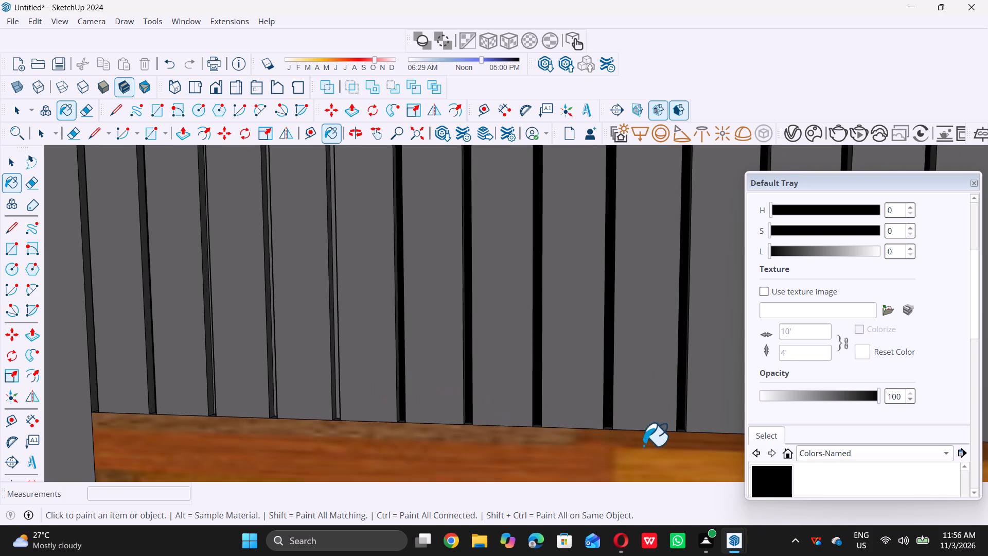
scroll(643, 445, "down", 5)
scroll(365, 436, "up", 4)
scroll(449, 423, "up", 4)
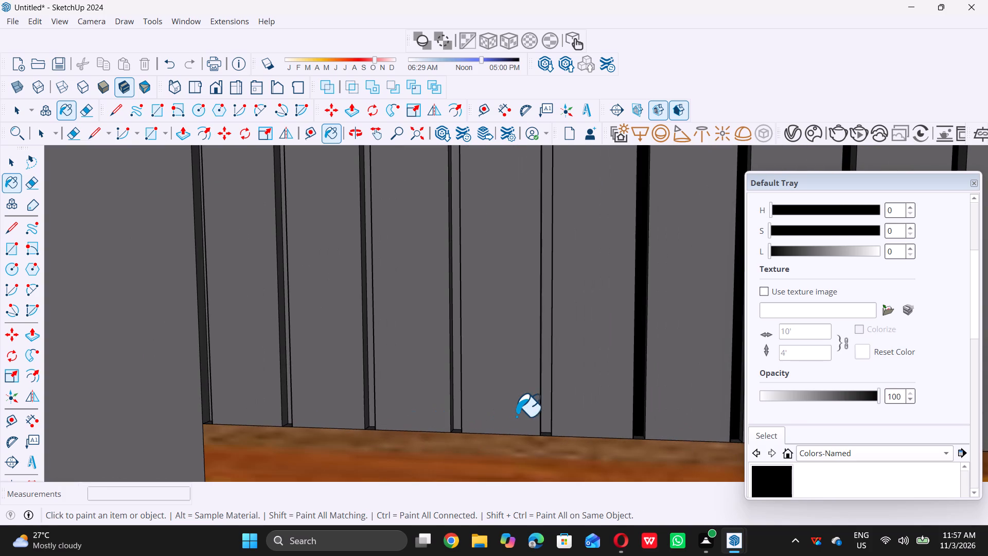
left_click(549, 411)
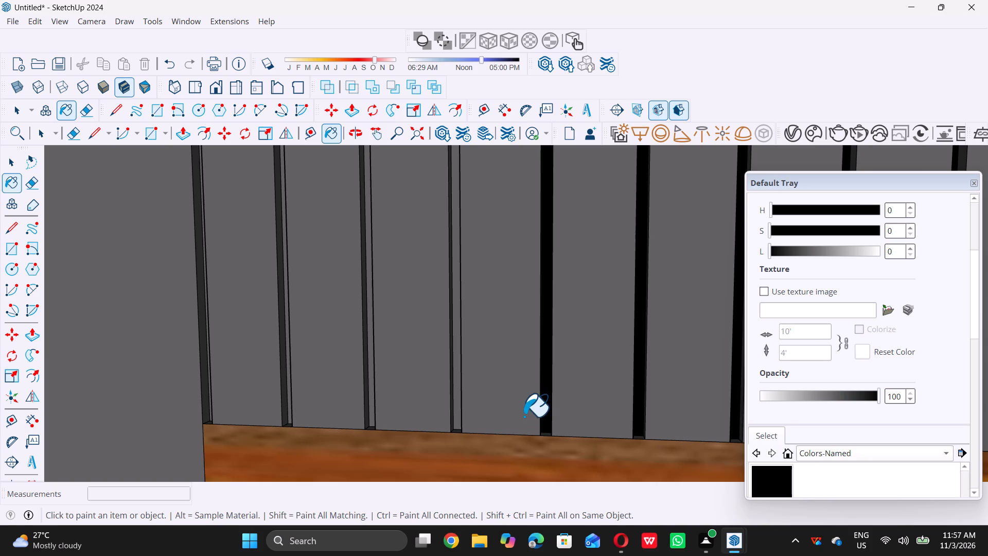
left_click(457, 411)
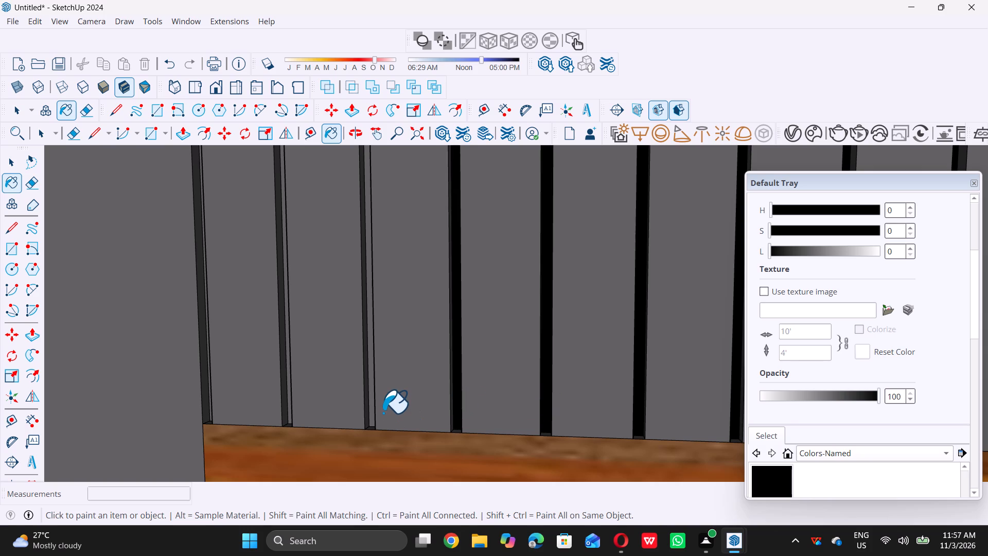
left_click(372, 407)
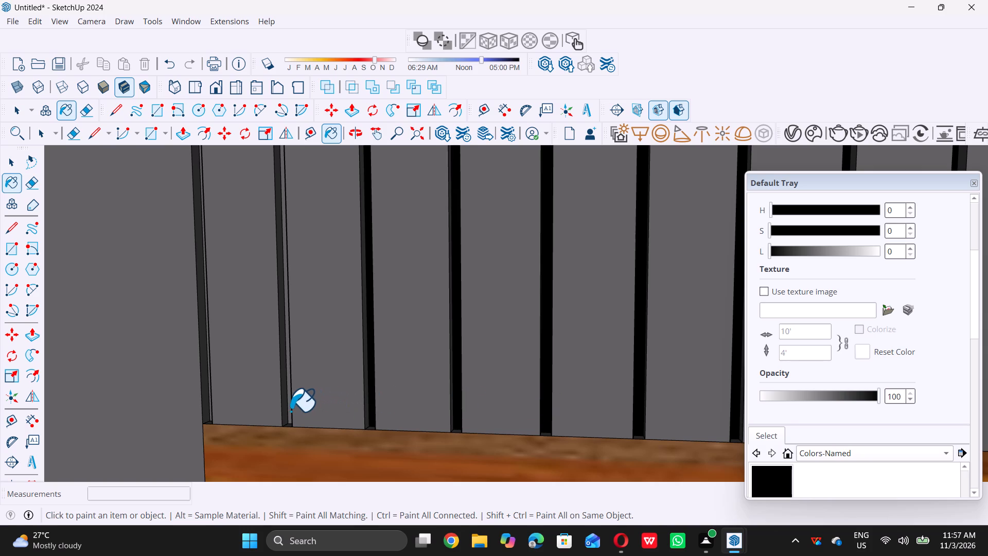
left_click(289, 411)
scroll(210, 415, "up", 4)
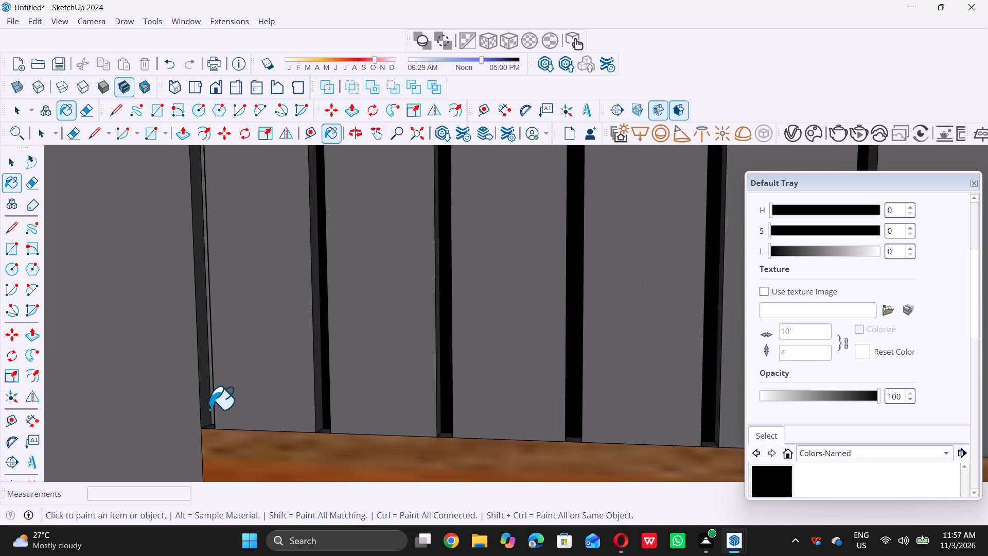
left_click(209, 409)
scroll(210, 411, "up", 1)
middle_click_drag(207, 411, 275, 427)
scroll(190, 453, "up", 3)
left_click(151, 436)
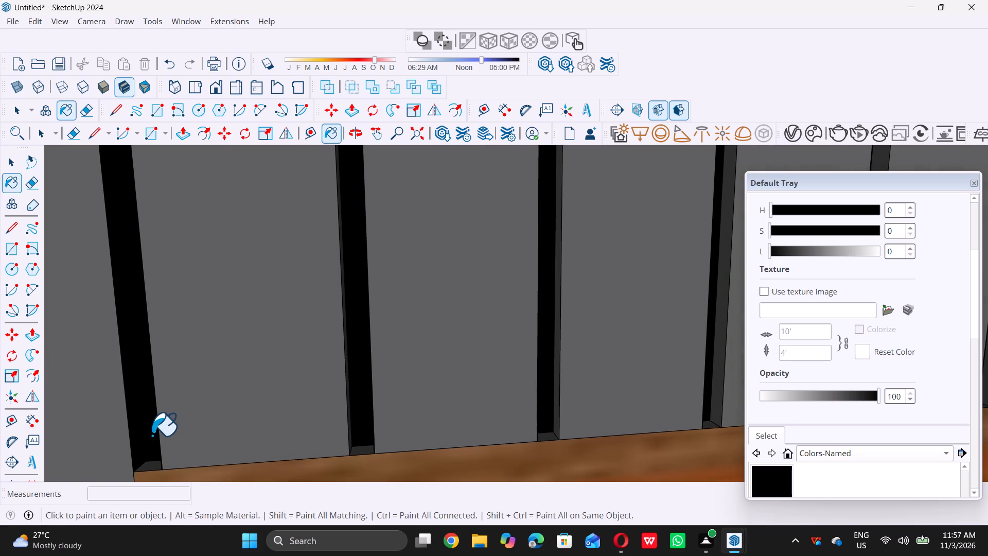
scroll(290, 435, "down", 20)
scroll(290, 435, "down", 7)
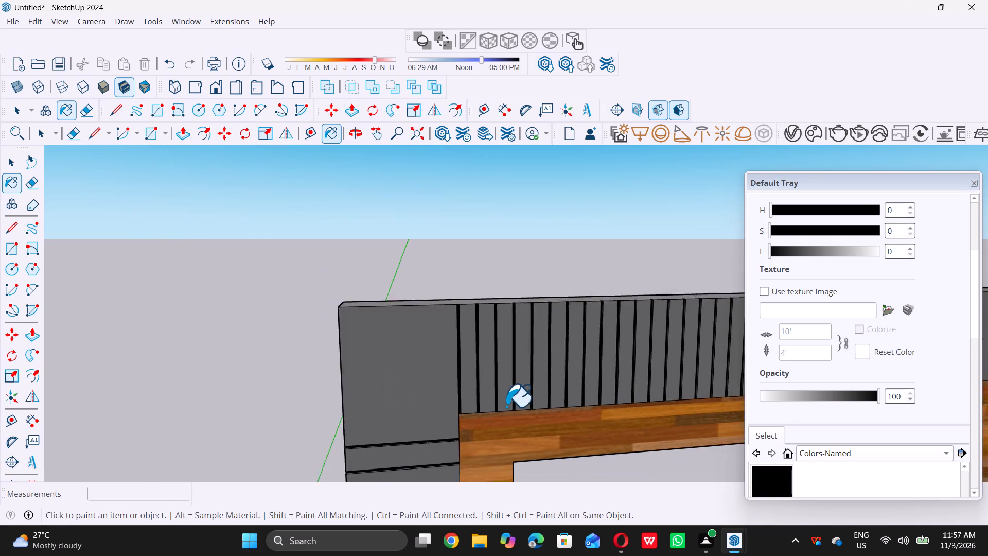
scroll(506, 406, "down", 9)
key("space")
Examine the whole facade from the front to review the slatted panels around the wood-clad frame.
scroll(485, 421, "down", 16)
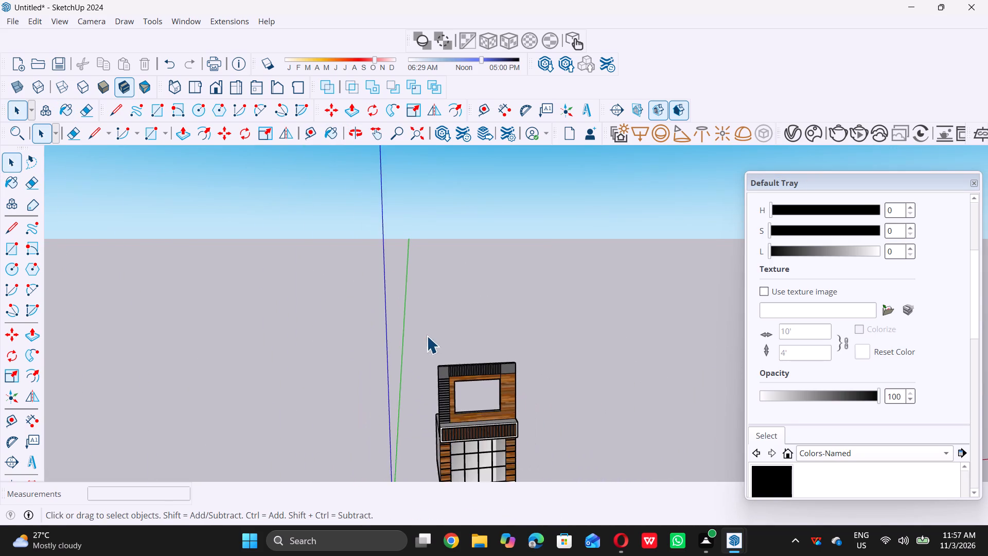
scroll(427, 336, "down", 6)
middle_click_drag(461, 407, 447, 356)
scroll(479, 425, "up", 7)
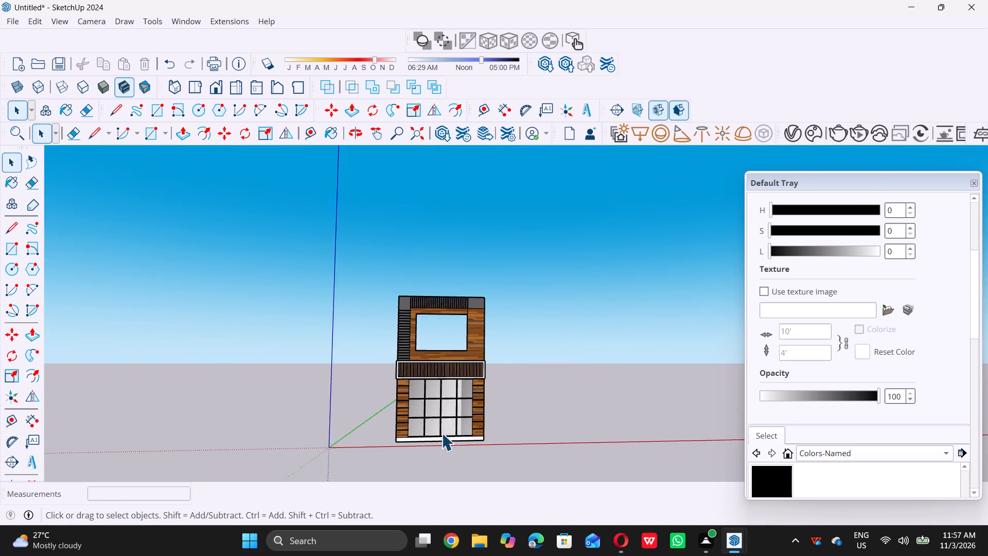
scroll(410, 427, "up", 7)
scroll(550, 394, "down", 5)
middle_click_drag(562, 412, 540, 411)
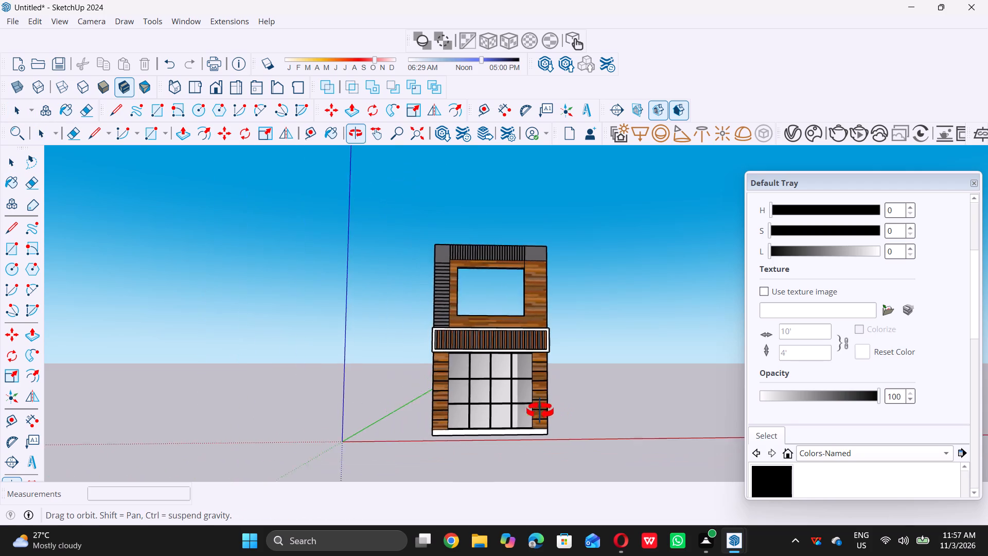
middle_click_drag(540, 411, 518, 411)
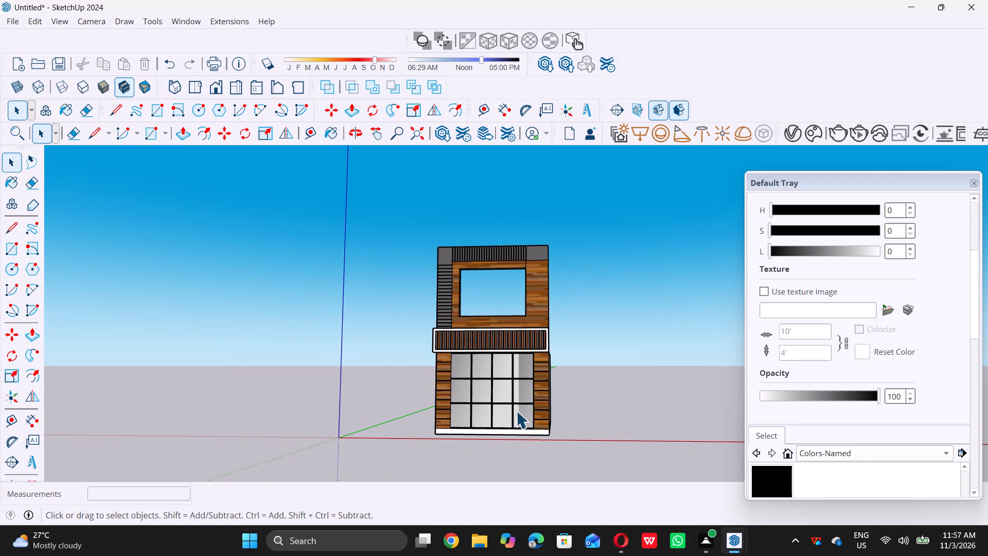
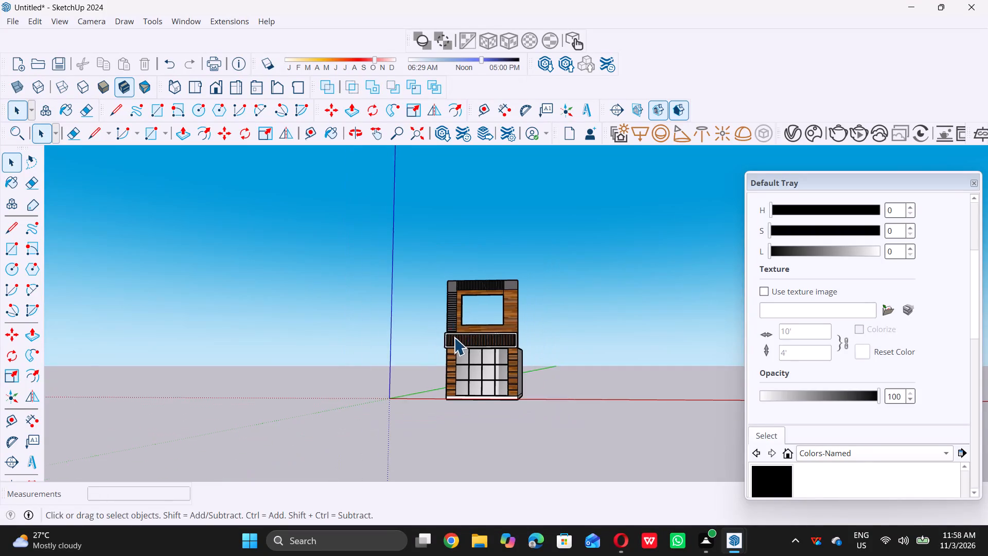
Start the 3D Text command to add 3D lettering to the model.
middle_click_drag(453, 337, 472, 348)
scroll(474, 347, "up", 2)
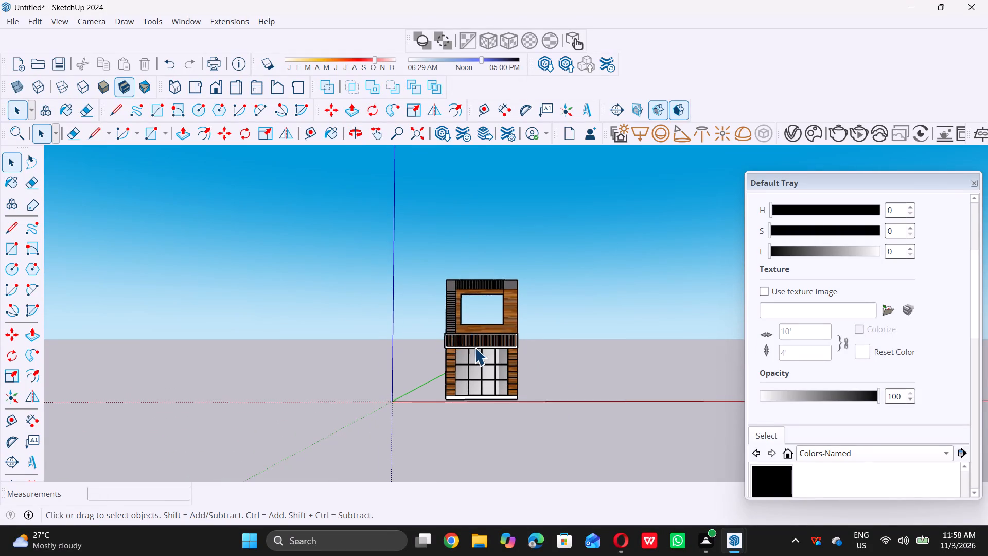
scroll(474, 347, "up", 2)
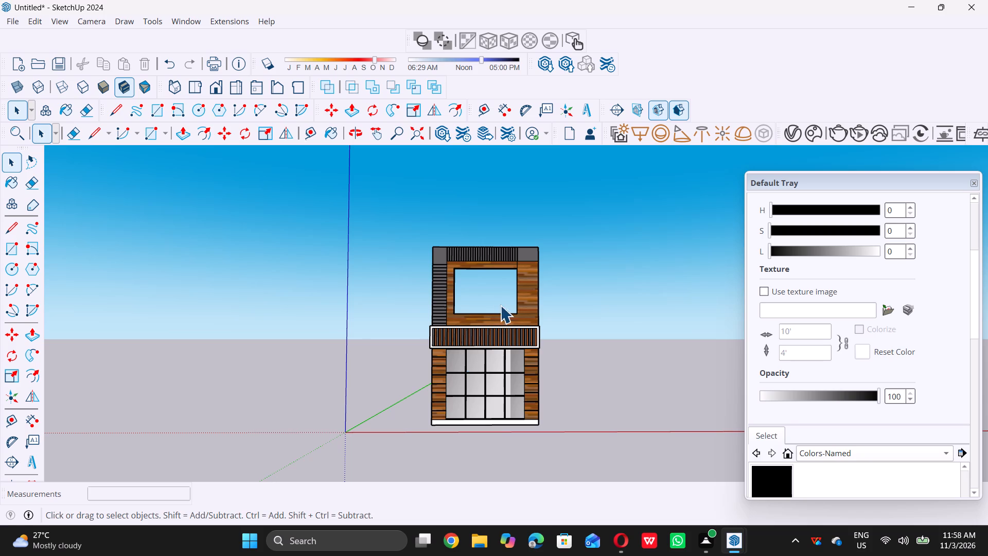
middle_click_drag(483, 351, 485, 350)
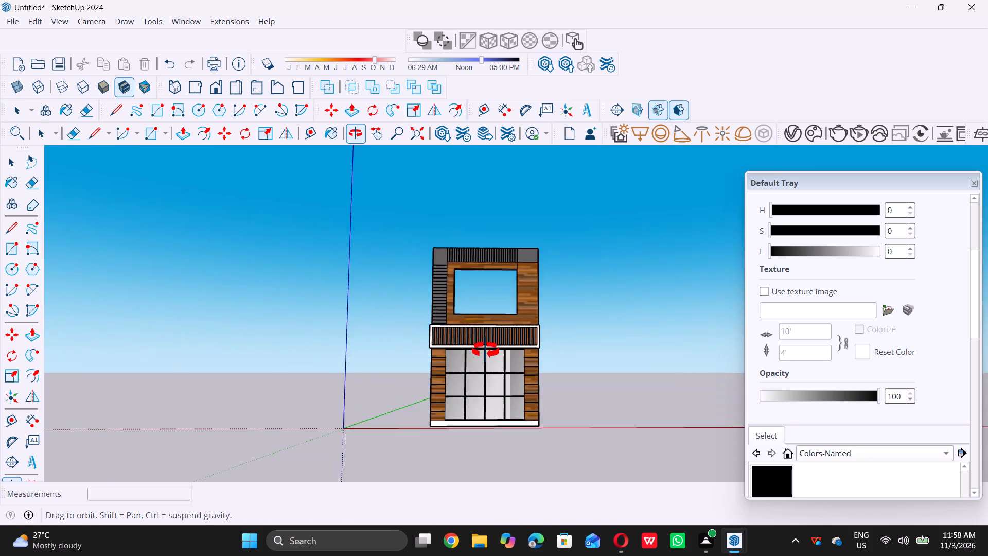
middle_click_drag(485, 350, 484, 365)
scroll(502, 331, "up", 4)
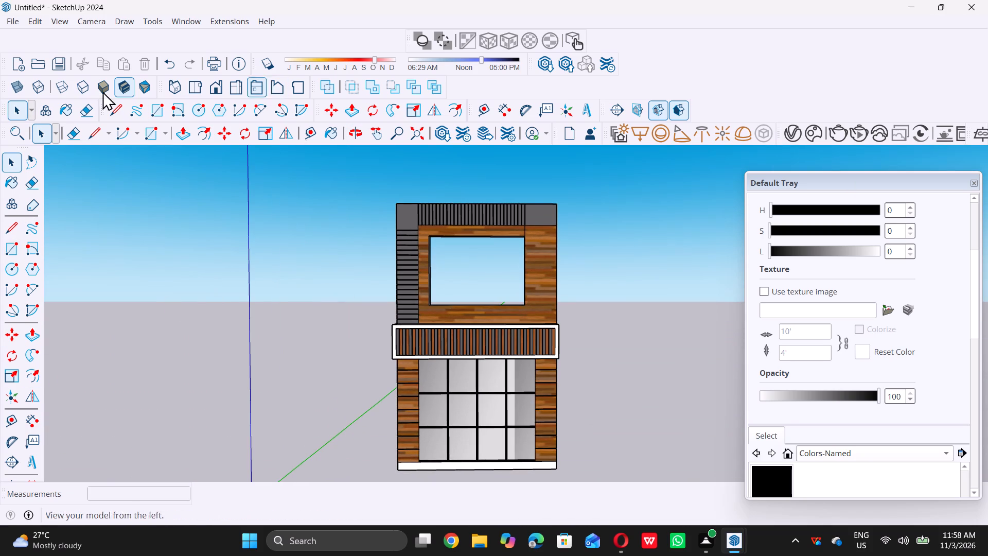
double_click(157, 23)
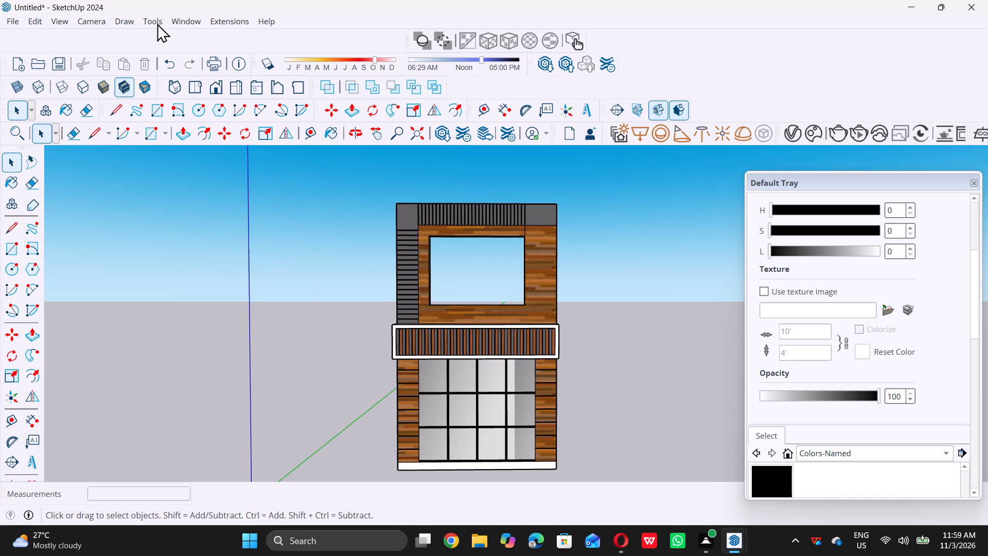
left_click(155, 22)
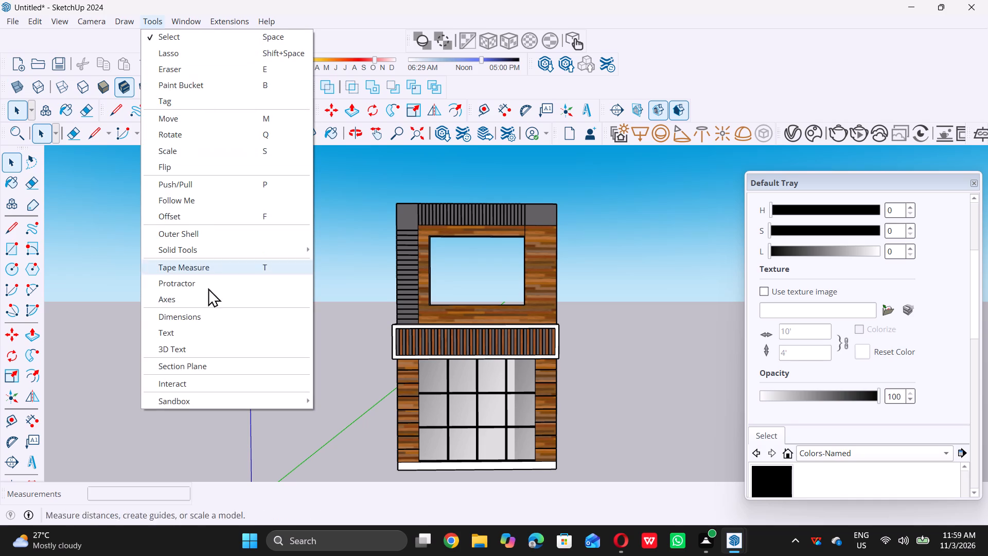
double_click(198, 348)
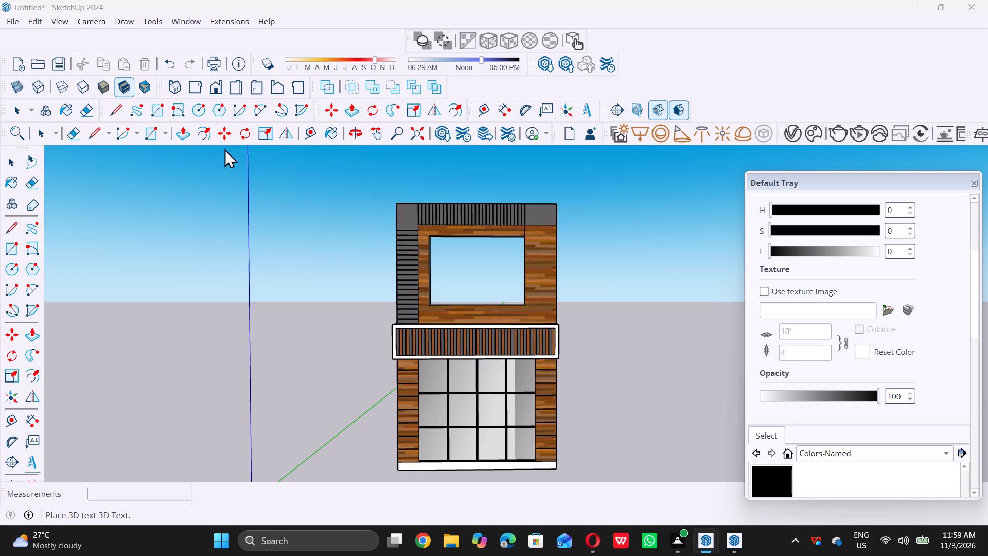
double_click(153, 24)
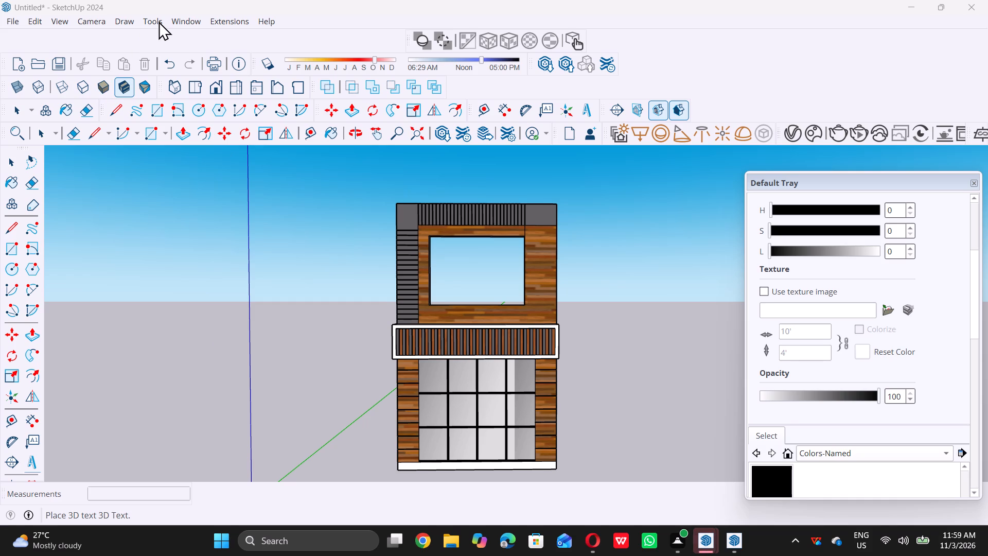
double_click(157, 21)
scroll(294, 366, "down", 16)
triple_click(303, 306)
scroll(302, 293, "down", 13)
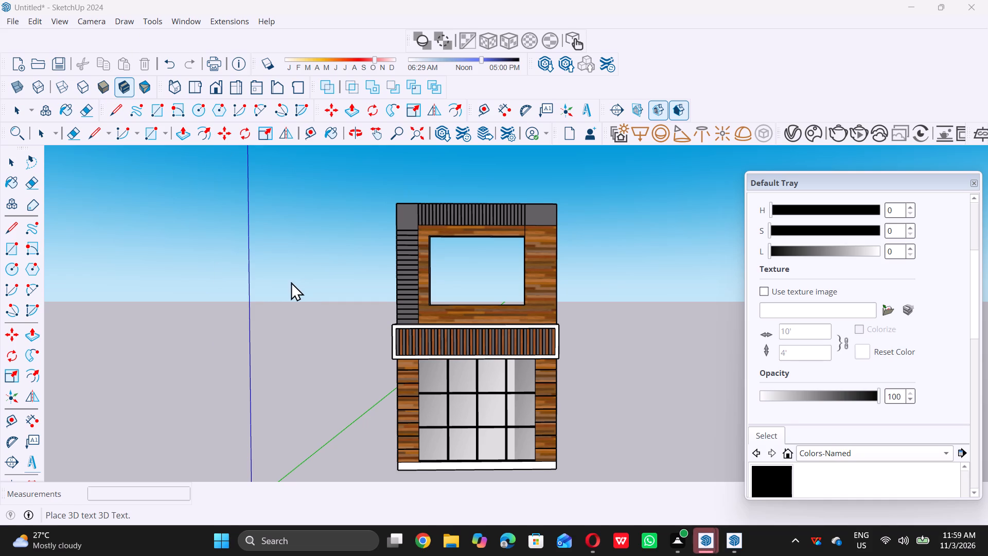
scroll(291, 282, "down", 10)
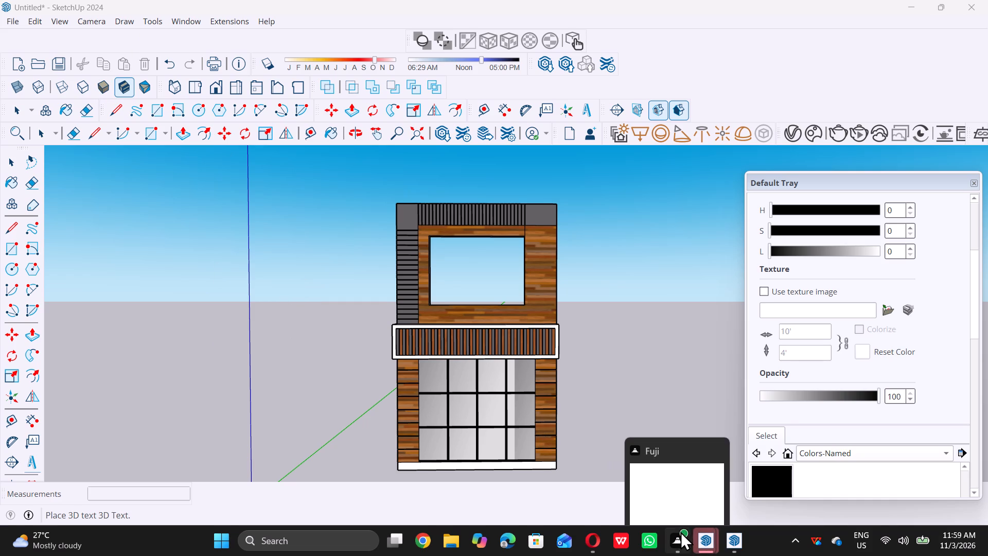
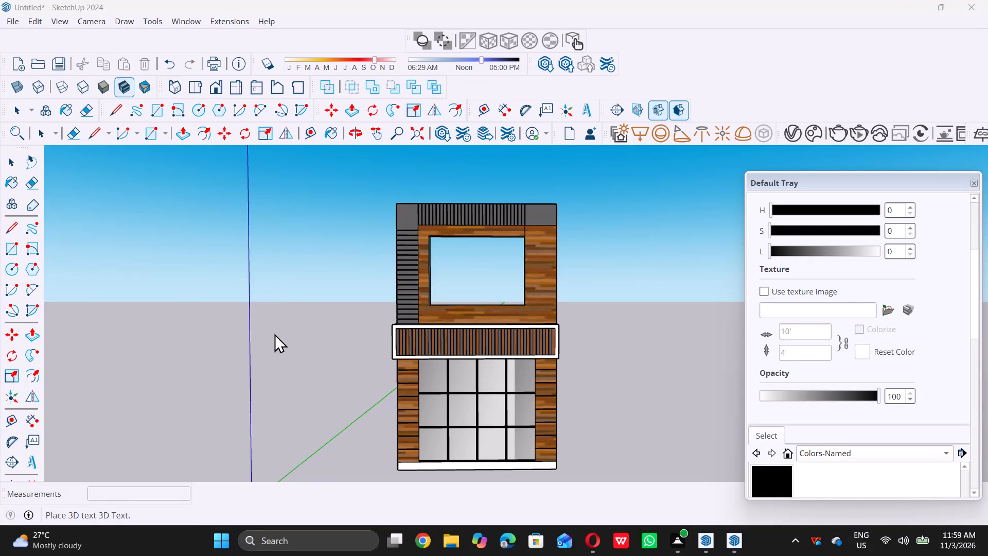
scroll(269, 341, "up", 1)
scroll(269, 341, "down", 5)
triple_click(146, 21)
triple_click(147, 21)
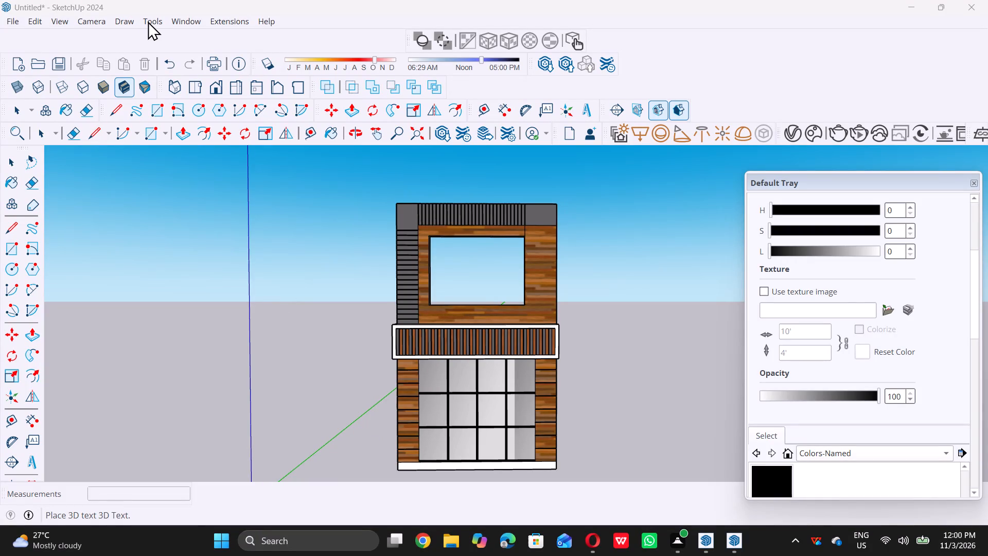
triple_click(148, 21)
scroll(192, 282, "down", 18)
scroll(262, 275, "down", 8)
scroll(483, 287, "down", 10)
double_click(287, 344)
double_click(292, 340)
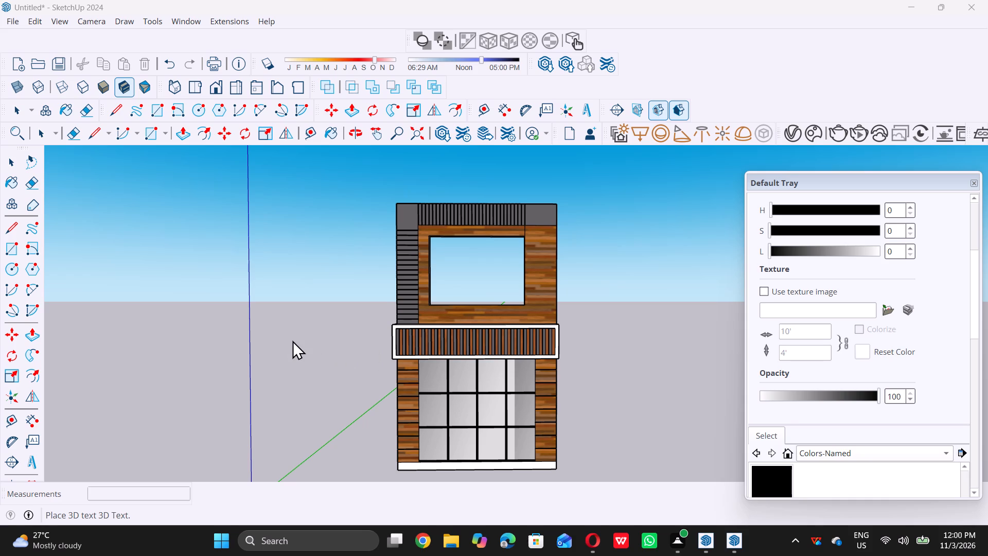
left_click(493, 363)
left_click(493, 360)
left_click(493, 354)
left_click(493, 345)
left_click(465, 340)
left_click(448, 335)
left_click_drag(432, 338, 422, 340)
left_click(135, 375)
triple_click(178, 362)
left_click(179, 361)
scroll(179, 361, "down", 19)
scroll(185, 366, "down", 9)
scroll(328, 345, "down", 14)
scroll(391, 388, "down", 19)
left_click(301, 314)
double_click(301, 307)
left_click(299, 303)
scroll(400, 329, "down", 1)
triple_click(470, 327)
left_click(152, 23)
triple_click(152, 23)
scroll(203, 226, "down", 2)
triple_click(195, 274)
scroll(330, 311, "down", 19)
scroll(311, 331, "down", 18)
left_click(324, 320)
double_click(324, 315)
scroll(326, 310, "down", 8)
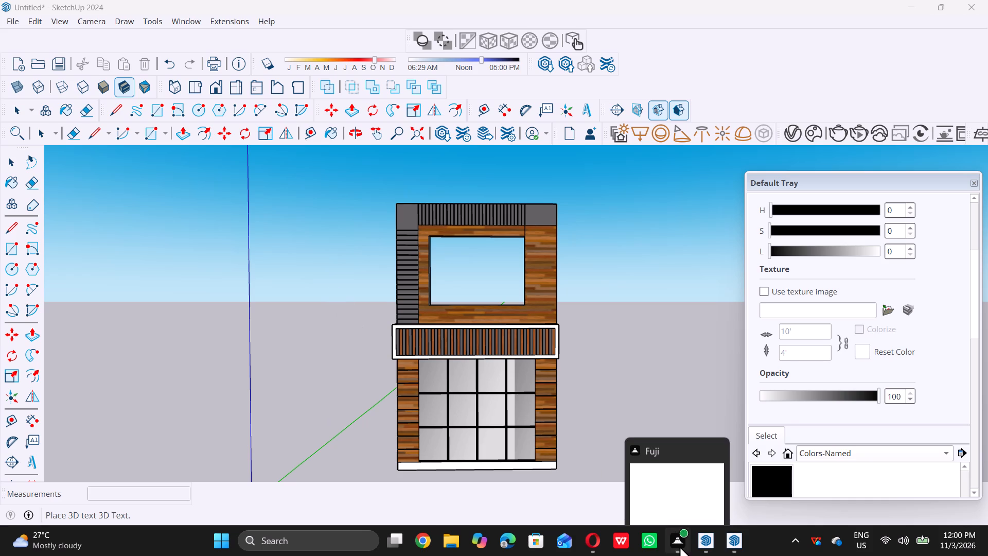
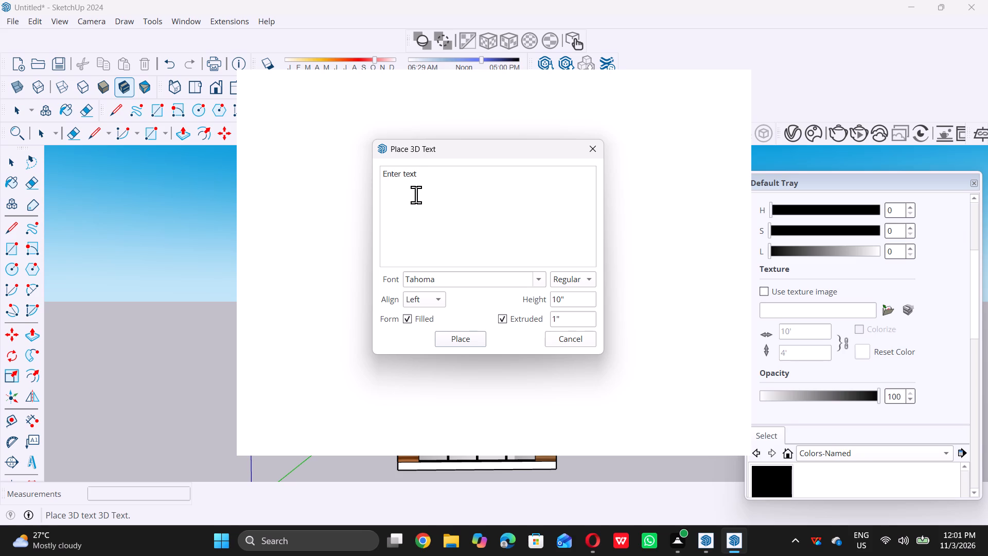
Replace the placeholder 3D text with two lines reading "JAIKOSH TRADIG" and "COMPENY".
key("j")
double_click(423, 177)
key("BackSpace")
key("BackSpace")
key("BackSpace")
key("BackSpace")
key("BackSpace")
key("BackSpace")
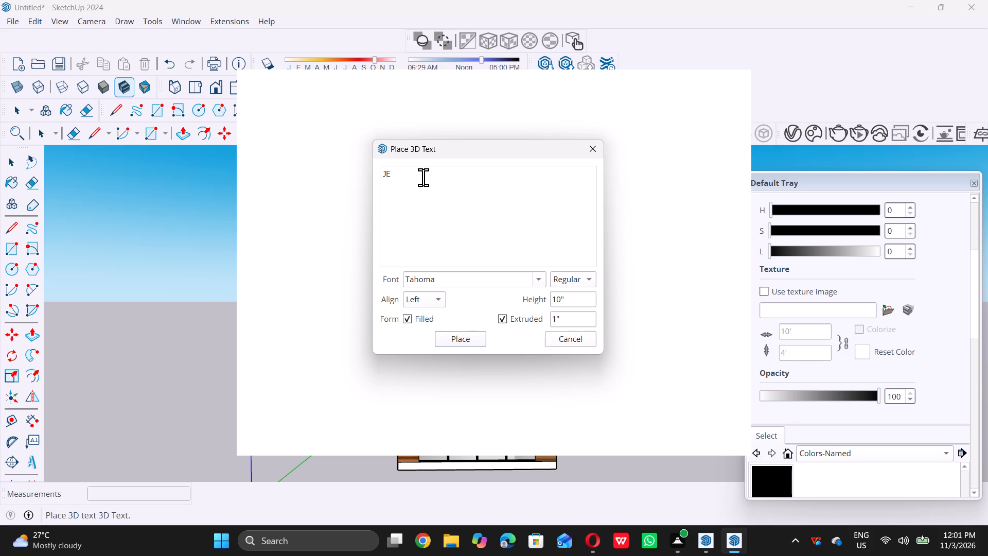
key("BackSpace")
key("a")
key("i")
type("KO")
type("SH")
key("space")
type("TRA")
type("DI")
type("G")
key("space")
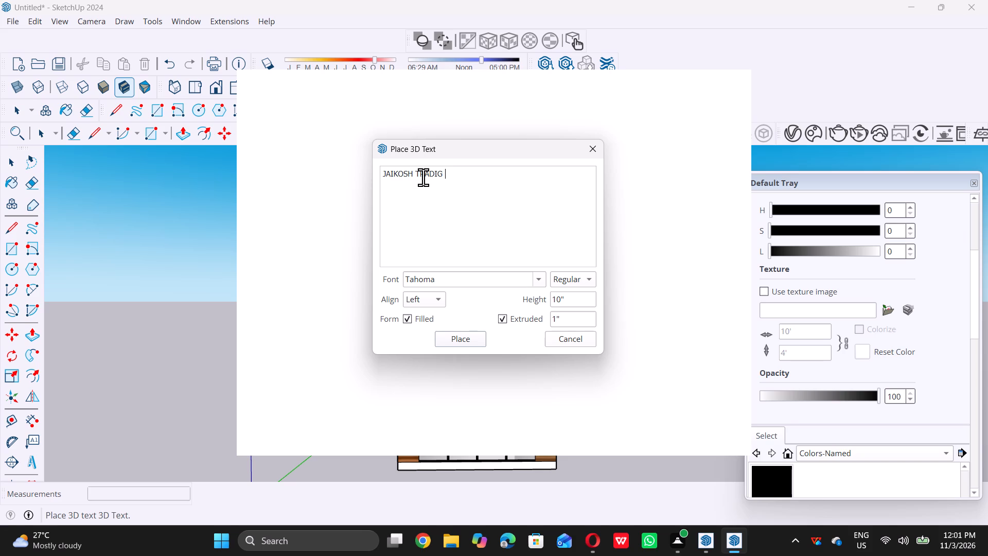
key("c")
key("BackSpace")
key("Return")
type("CO")
key("m")
key("p")
type("ENY")
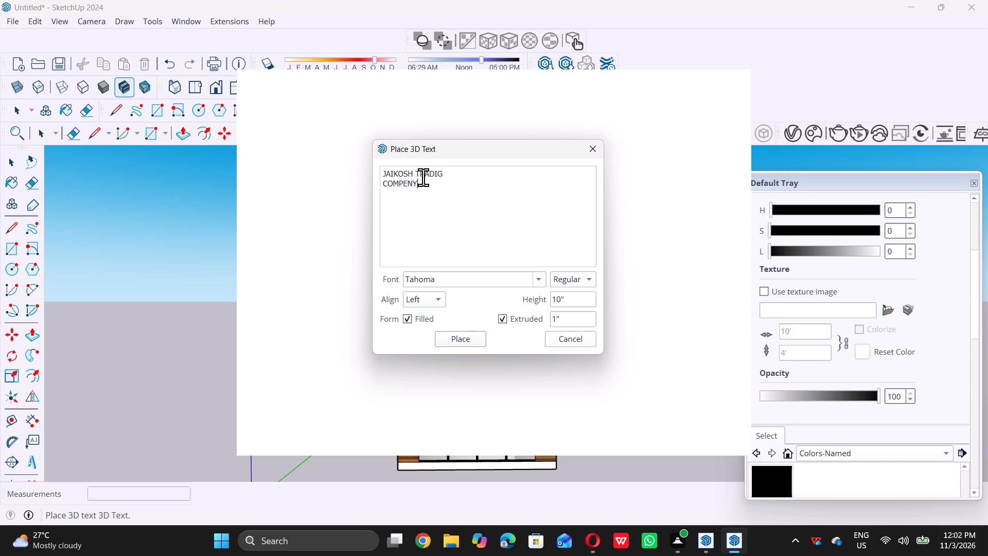
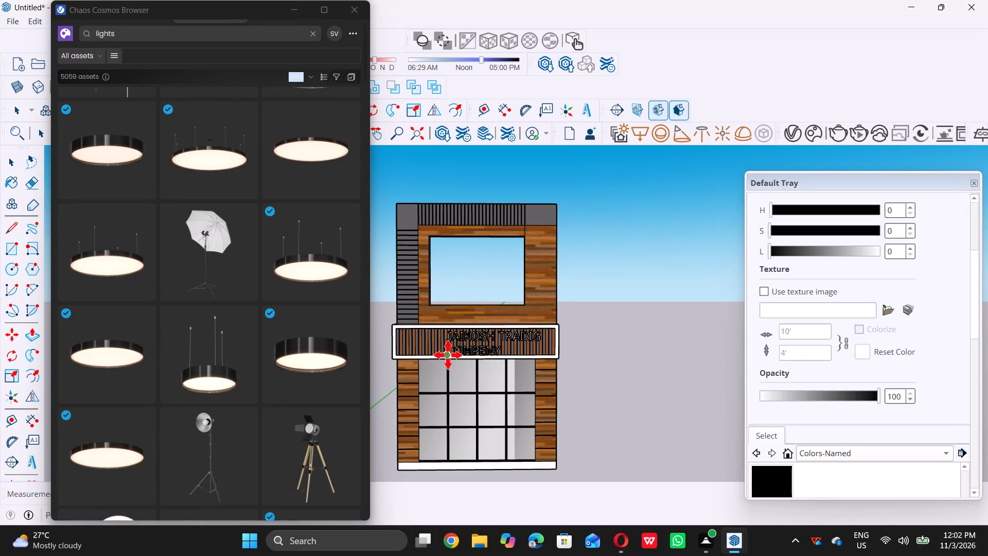
Place the "JAIKOSH TRADIG COMPENY" 3D text on the slatted sign board above the glazed opening.
scroll(445, 355, "up", 14)
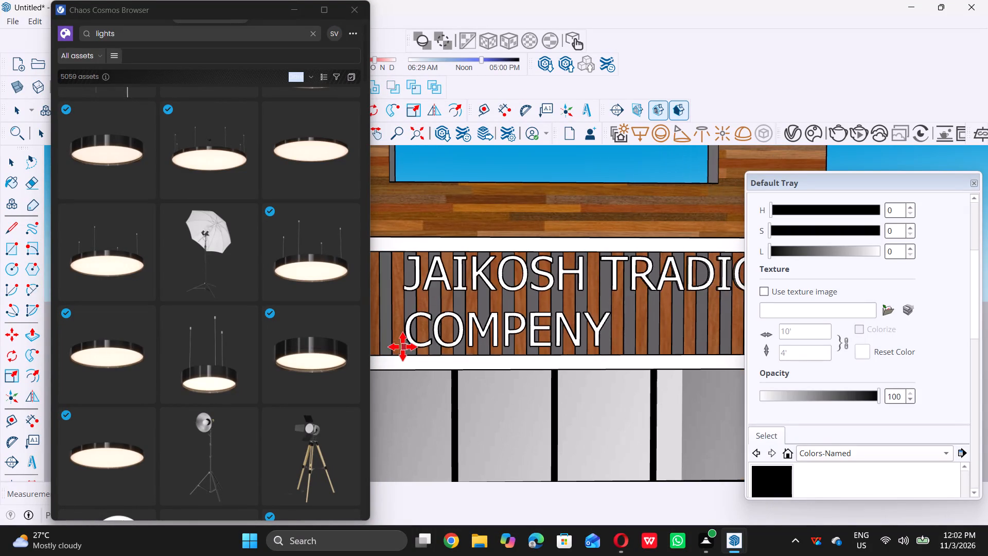
scroll(401, 345, "down", 7)
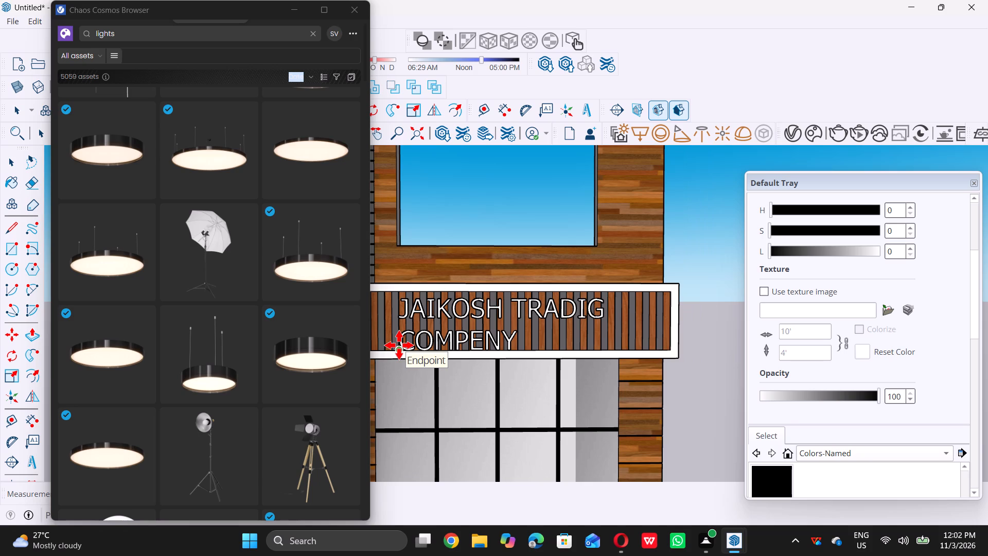
double_click(399, 345)
key("space")
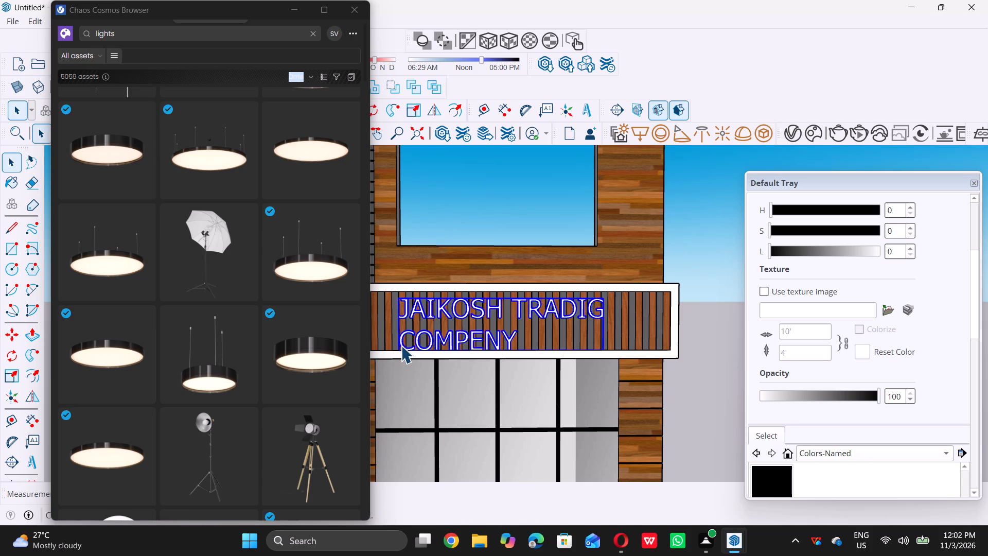
Minimize the Chaos Cosmos Browser window.
double_click(285, 5)
Move the 3D sign text about 8 11/16" along the slatted board, toward the end nearest the dark side cladding.
scroll(411, 311, "down", 1)
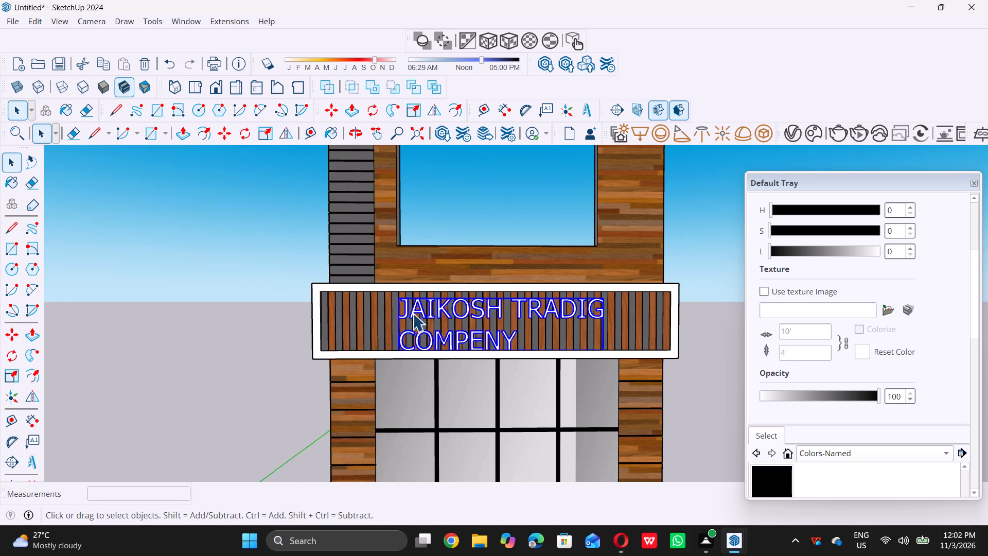
scroll(413, 314, "down", 11)
middle_click_drag(391, 357, 496, 395)
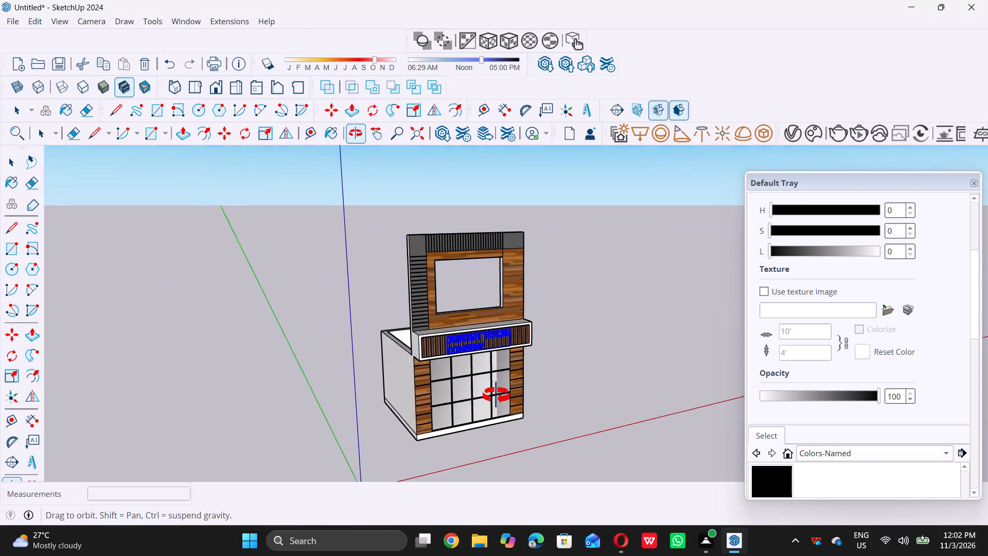
middle_click_drag(496, 395, 499, 395)
scroll(457, 343, "up", 14)
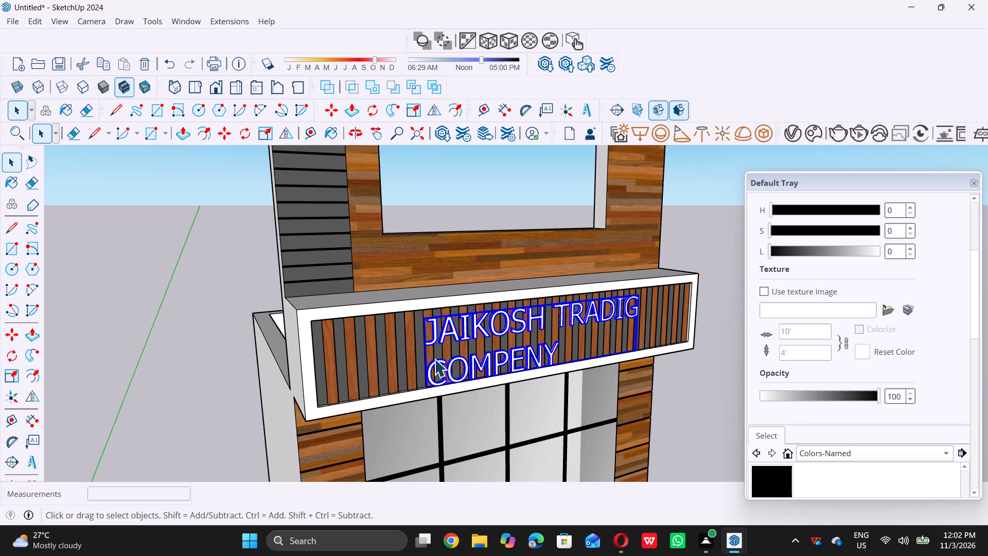
middle_click_drag(366, 356, 407, 347)
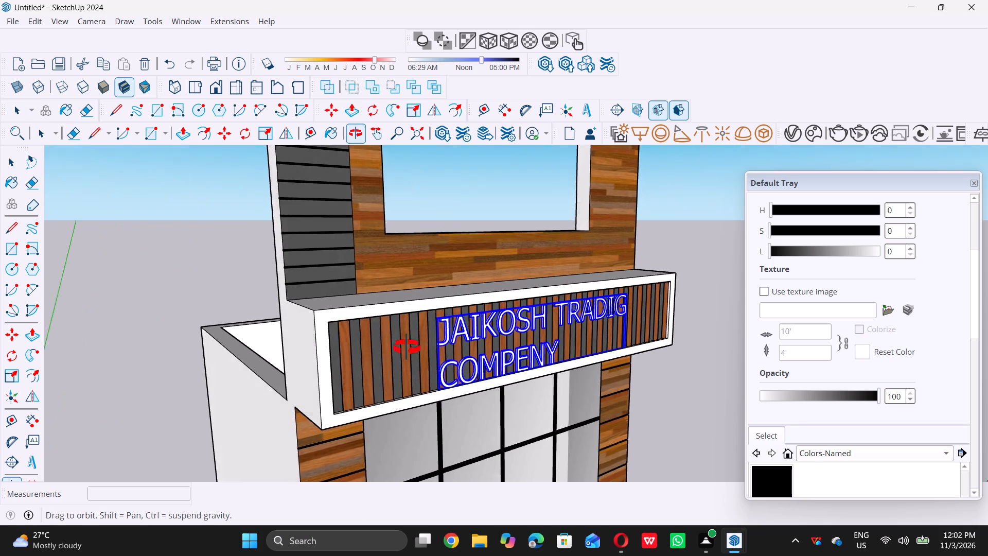
middle_click_drag(407, 347, 408, 347)
scroll(438, 345, "up", 1)
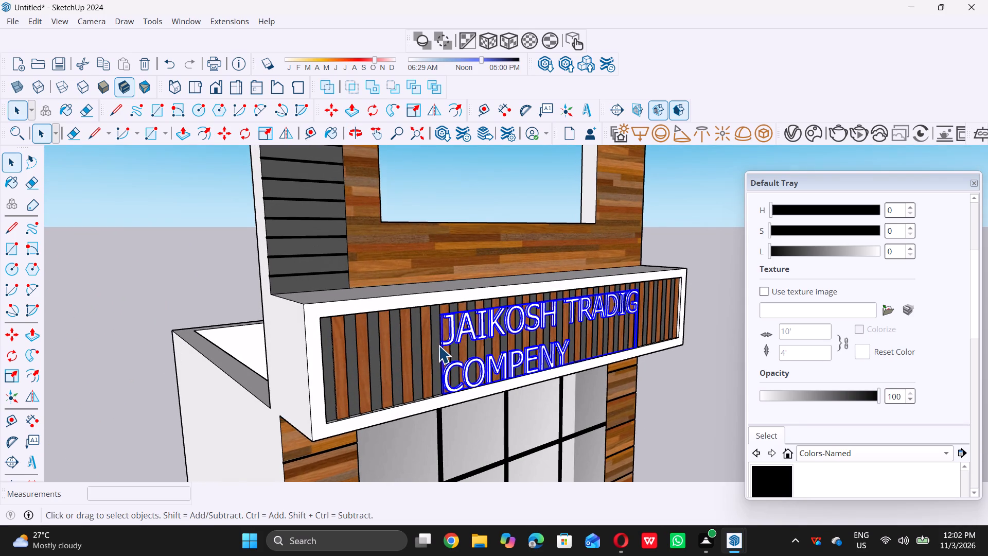
scroll(438, 345, "up", 1)
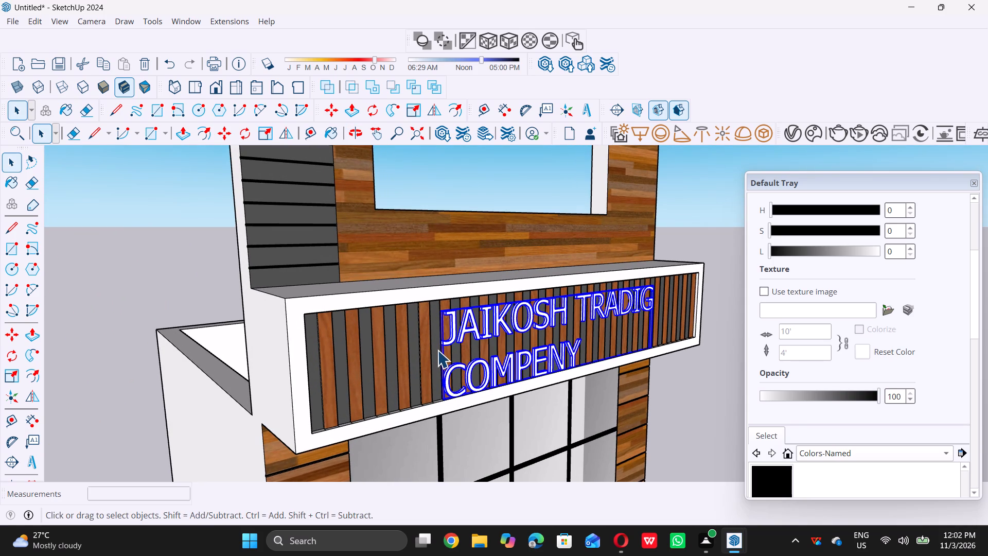
key("m")
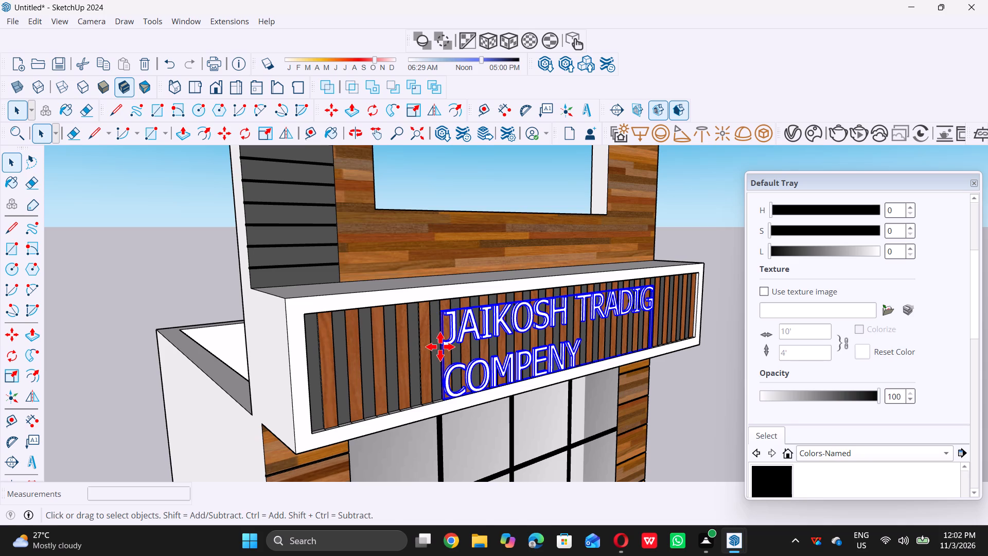
scroll(432, 311, "up", 16)
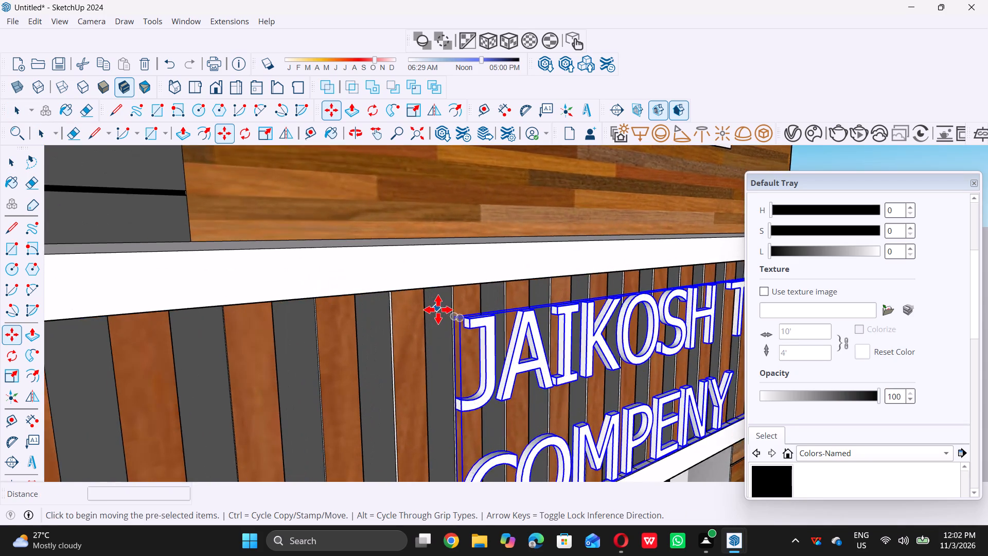
scroll(438, 309, "up", 4)
double_click(471, 324)
scroll(471, 324, "down", 3)
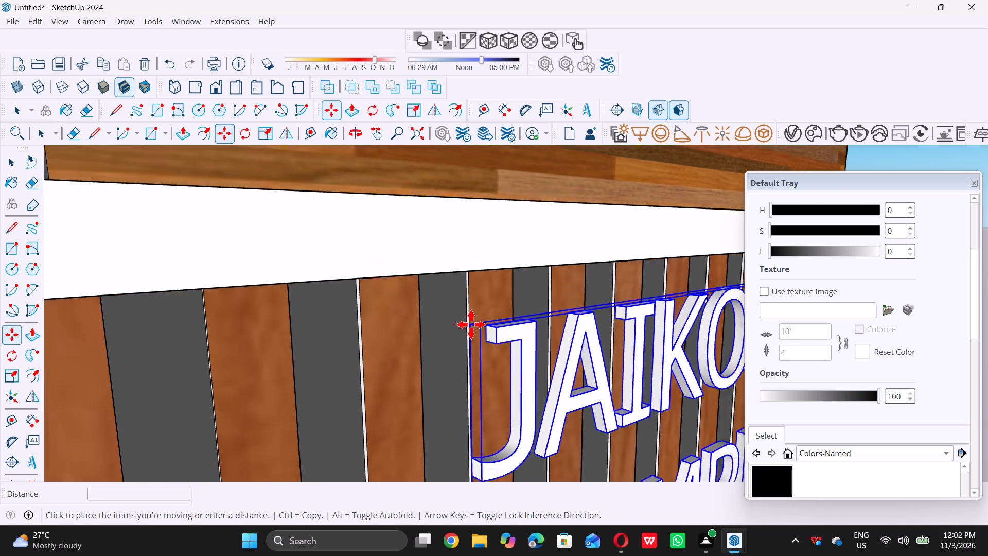
scroll(471, 324, "down", 8)
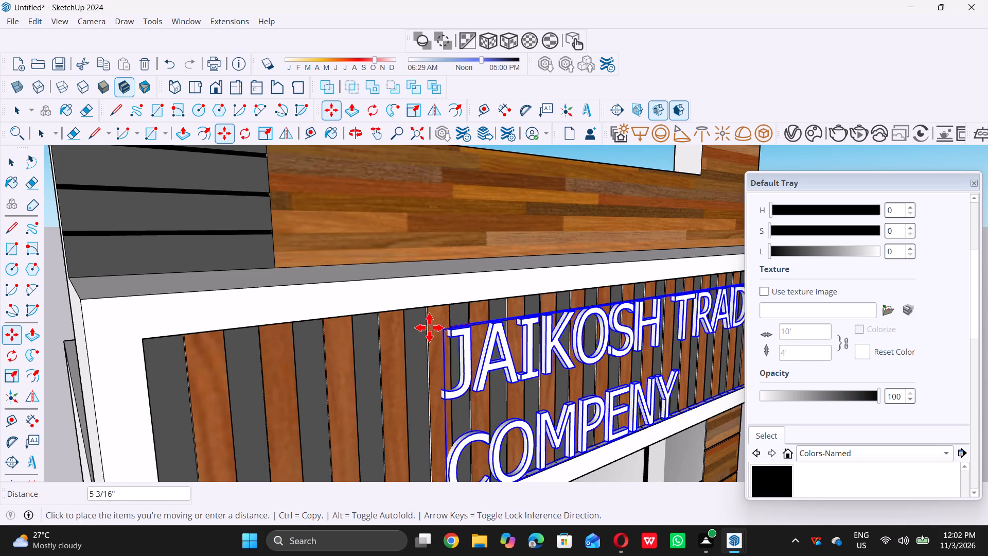
left_click(417, 324)
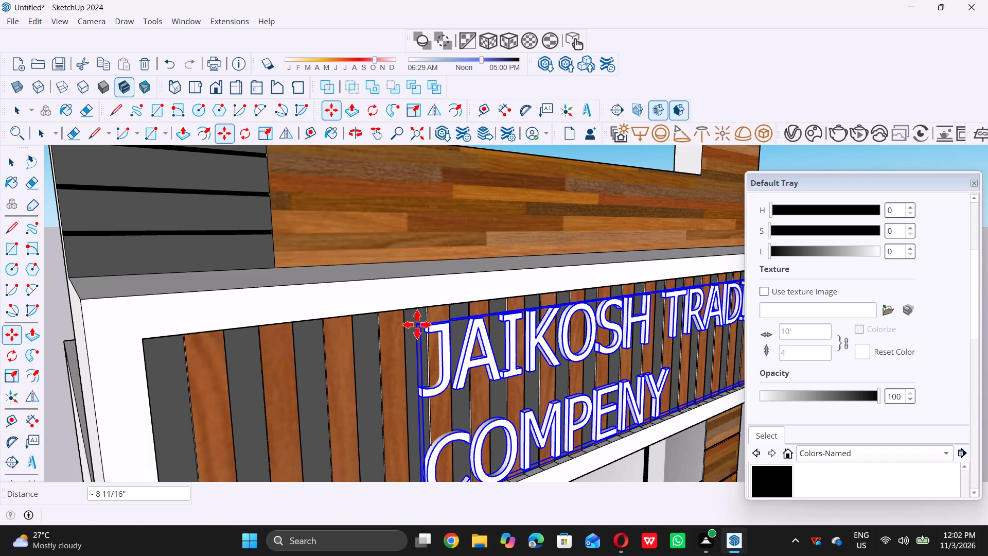
scroll(417, 324, "down", 10)
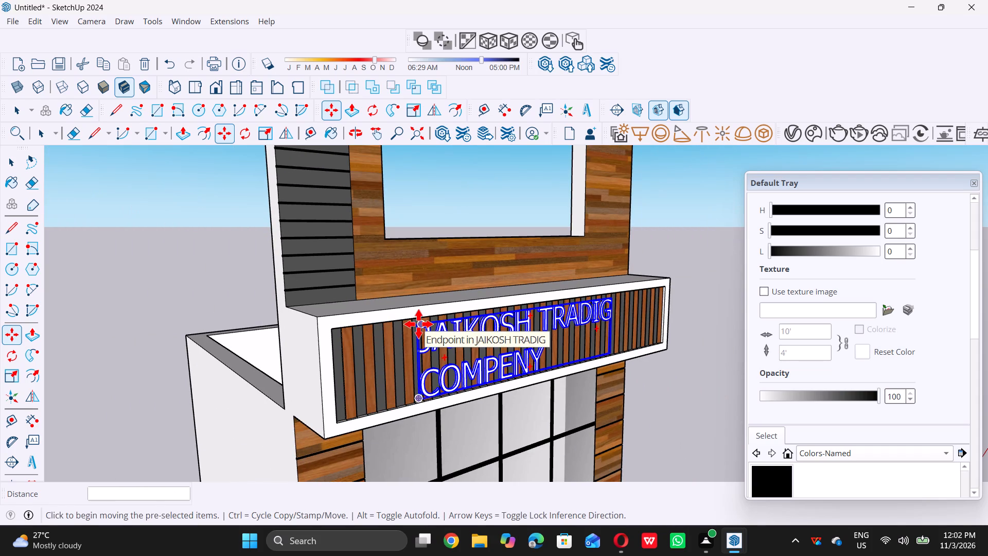
left_click(418, 324)
key("space")
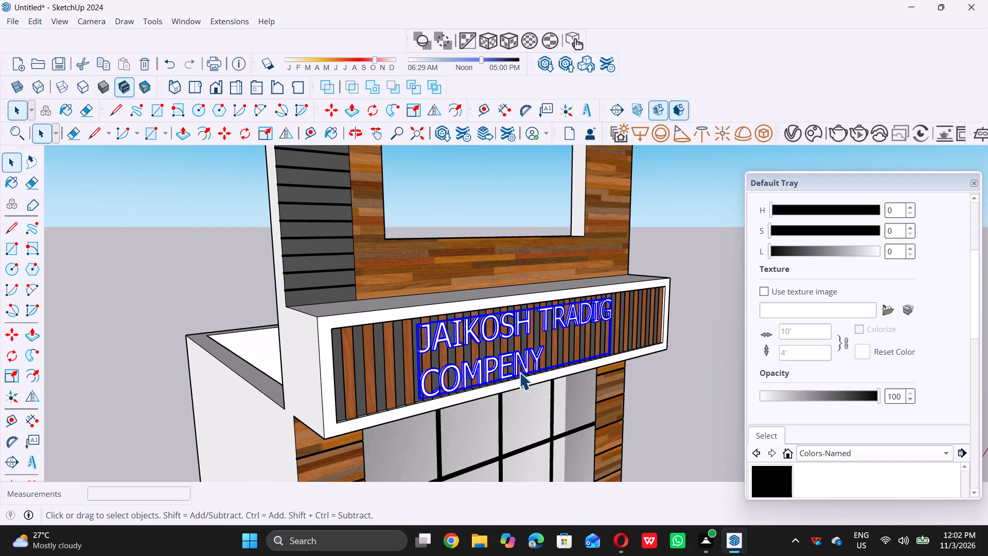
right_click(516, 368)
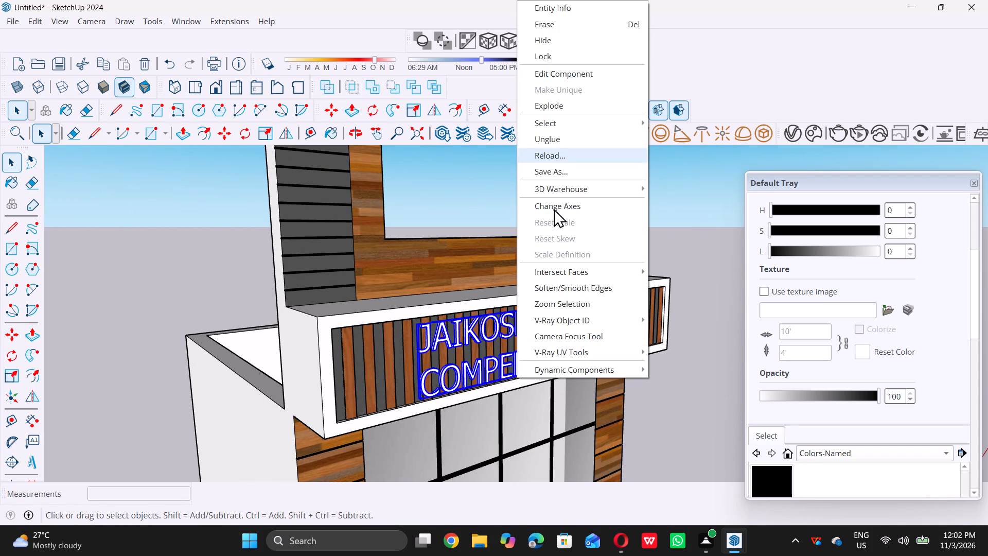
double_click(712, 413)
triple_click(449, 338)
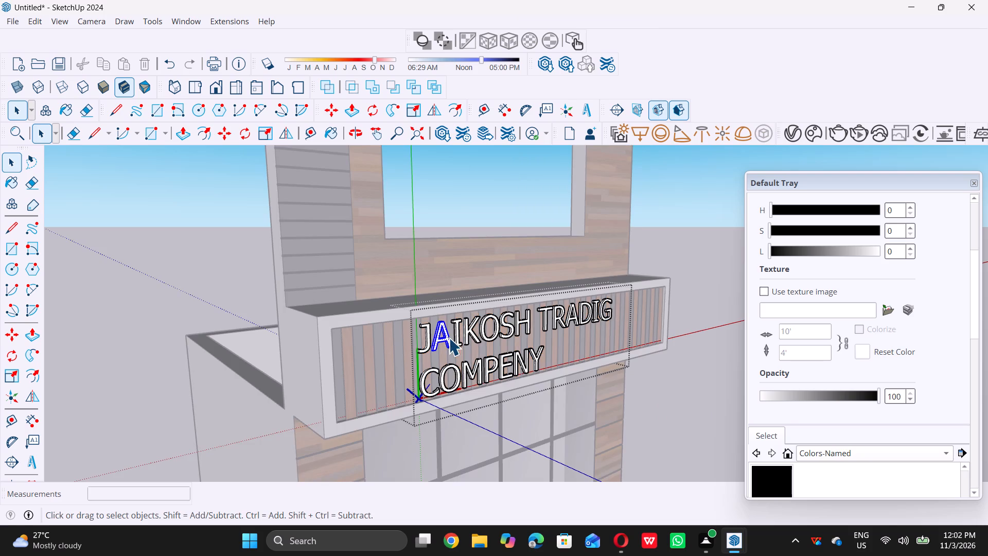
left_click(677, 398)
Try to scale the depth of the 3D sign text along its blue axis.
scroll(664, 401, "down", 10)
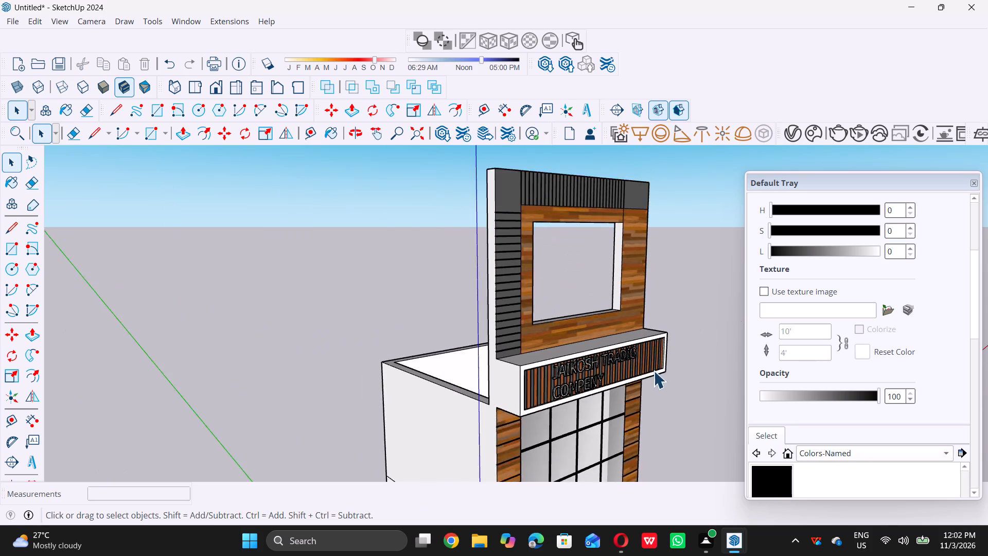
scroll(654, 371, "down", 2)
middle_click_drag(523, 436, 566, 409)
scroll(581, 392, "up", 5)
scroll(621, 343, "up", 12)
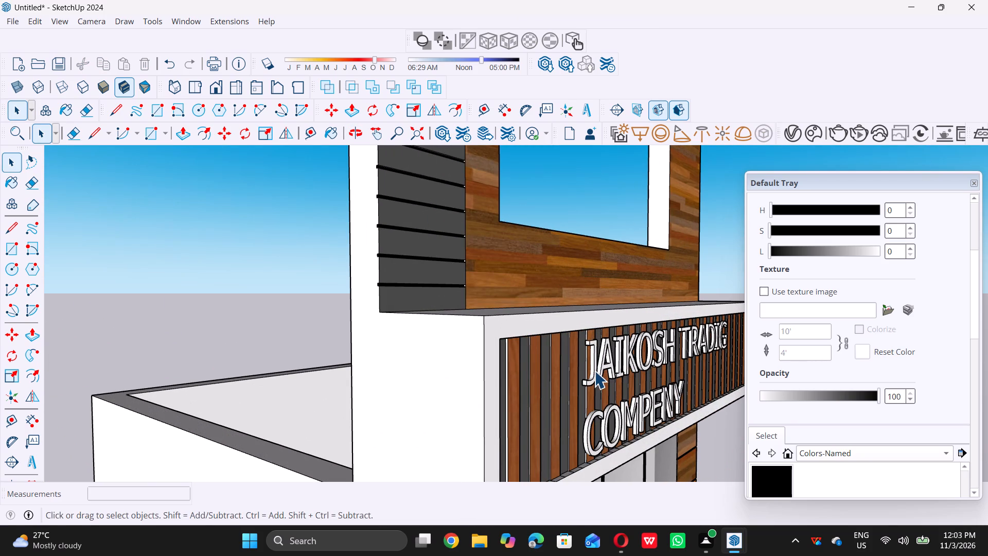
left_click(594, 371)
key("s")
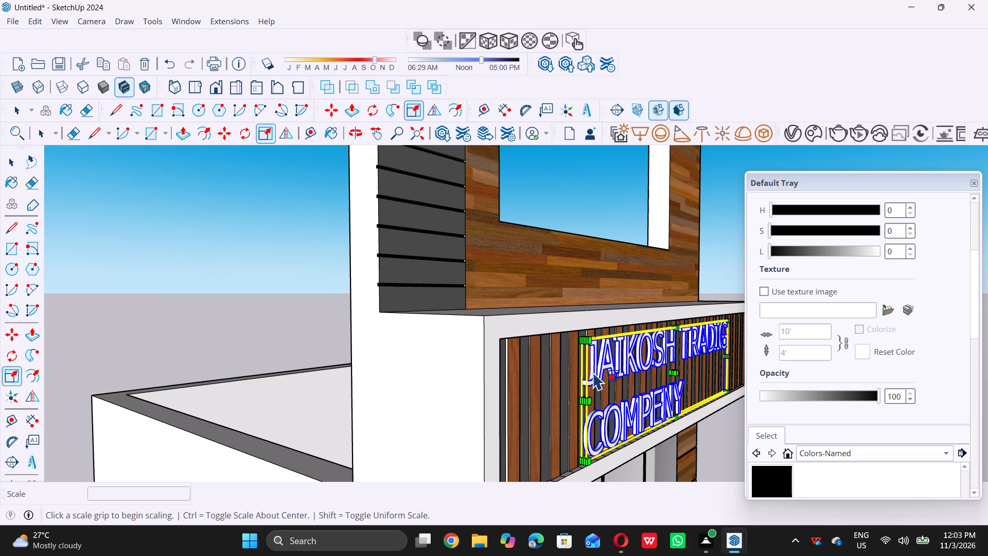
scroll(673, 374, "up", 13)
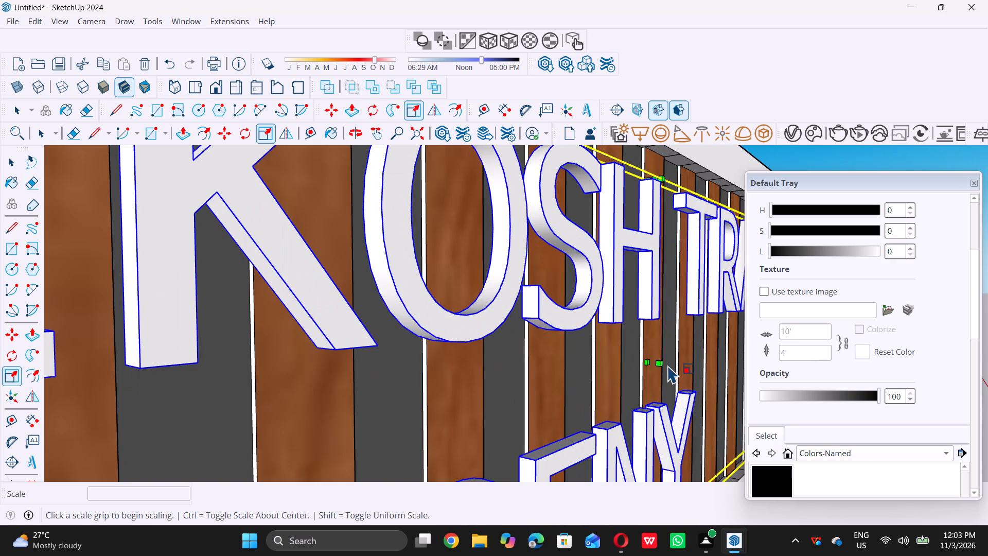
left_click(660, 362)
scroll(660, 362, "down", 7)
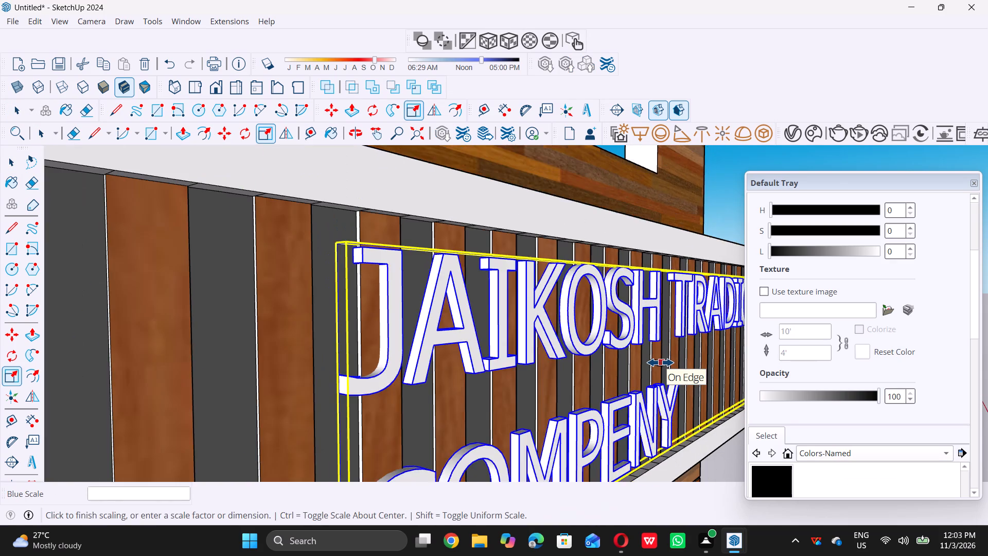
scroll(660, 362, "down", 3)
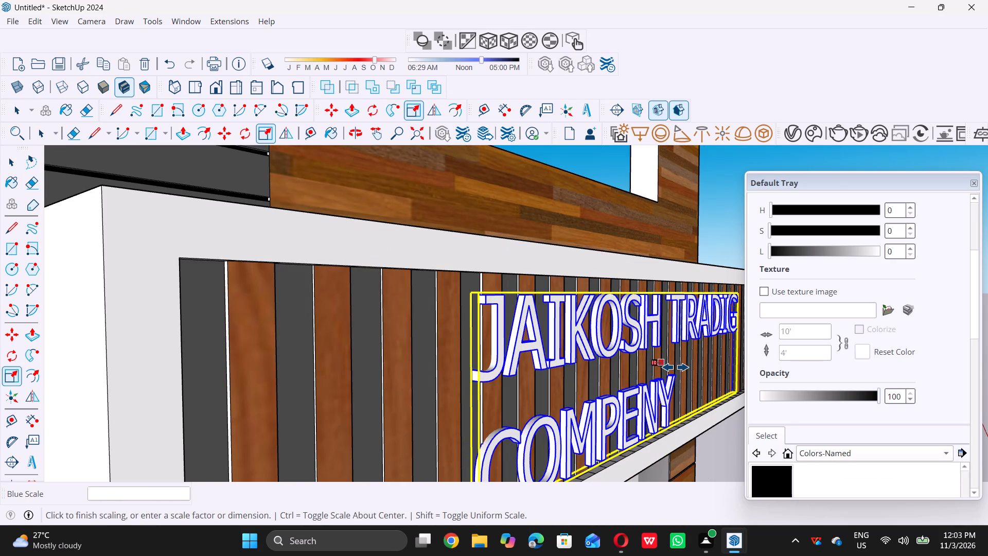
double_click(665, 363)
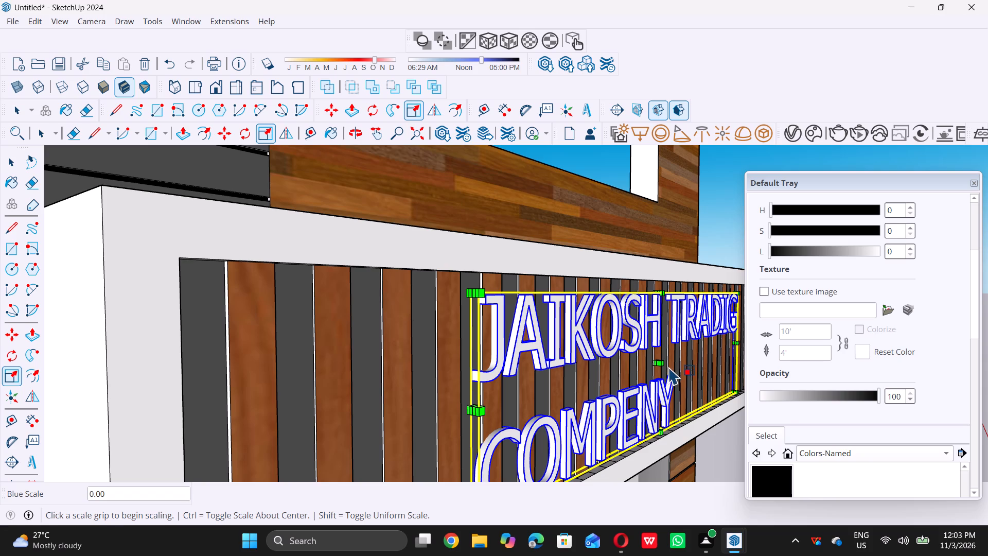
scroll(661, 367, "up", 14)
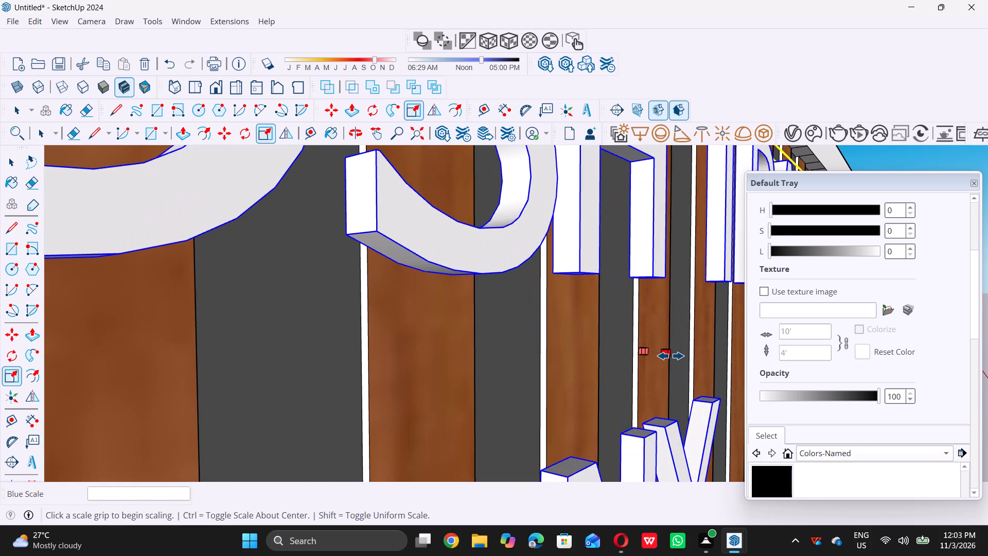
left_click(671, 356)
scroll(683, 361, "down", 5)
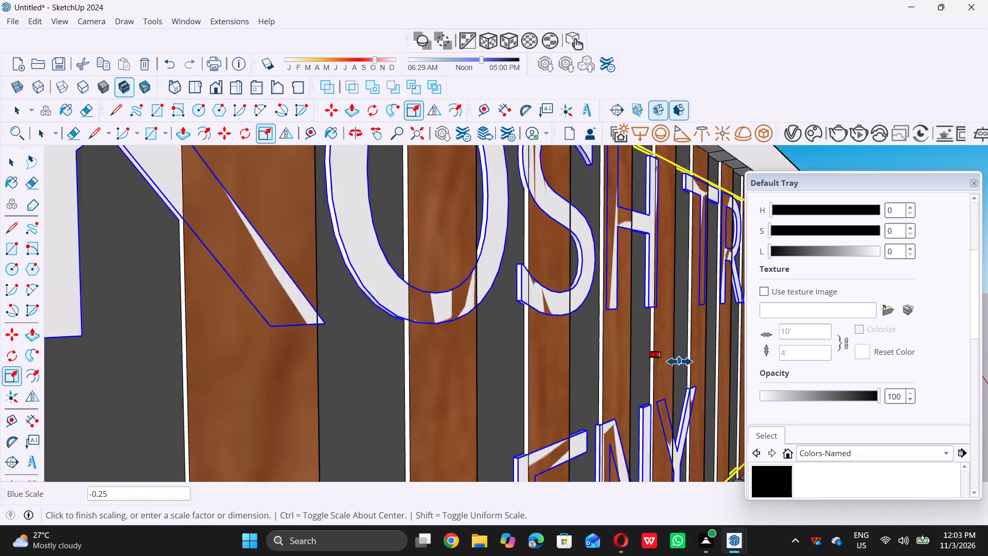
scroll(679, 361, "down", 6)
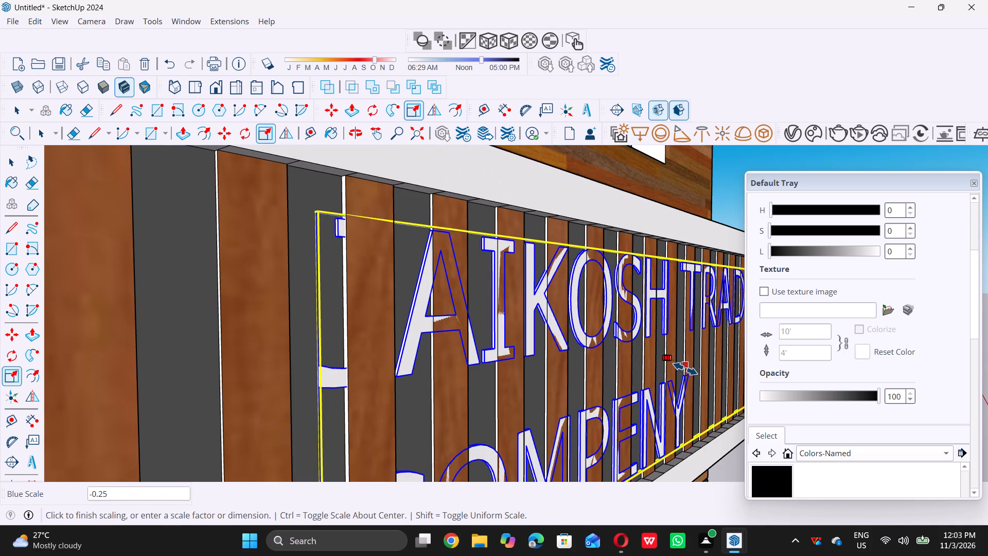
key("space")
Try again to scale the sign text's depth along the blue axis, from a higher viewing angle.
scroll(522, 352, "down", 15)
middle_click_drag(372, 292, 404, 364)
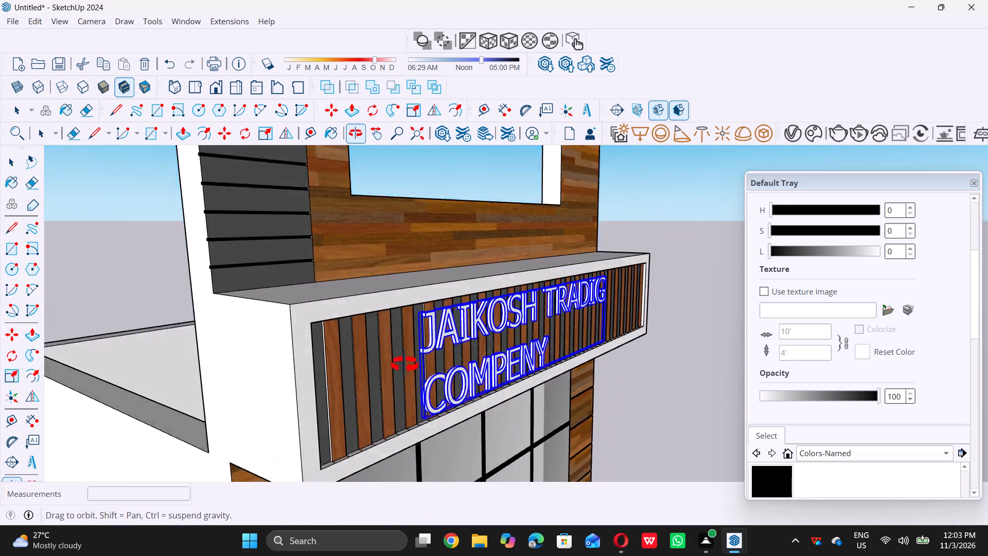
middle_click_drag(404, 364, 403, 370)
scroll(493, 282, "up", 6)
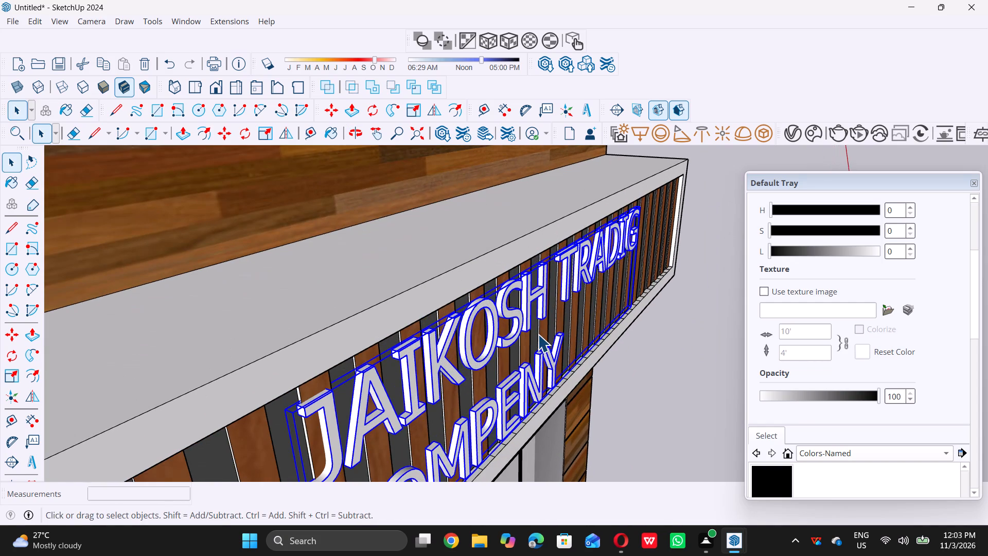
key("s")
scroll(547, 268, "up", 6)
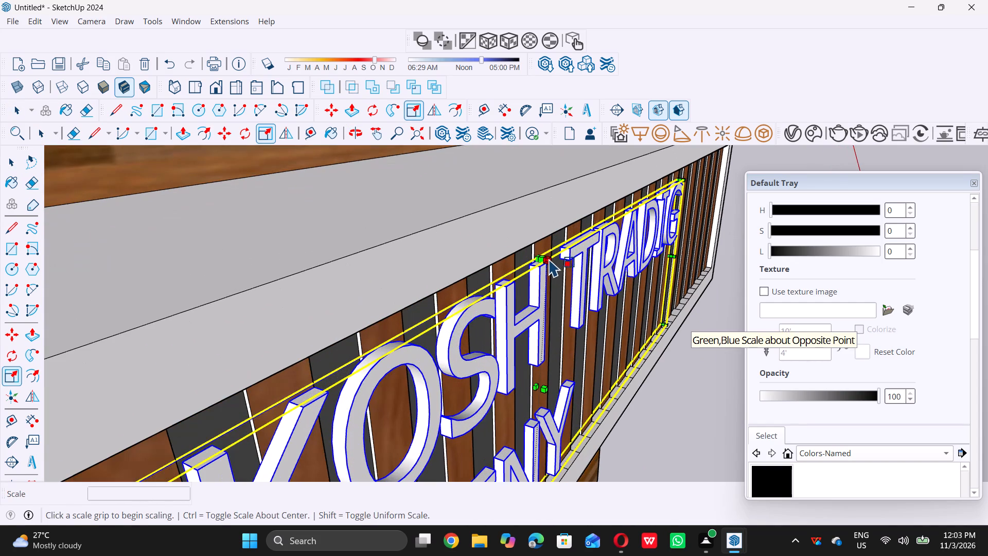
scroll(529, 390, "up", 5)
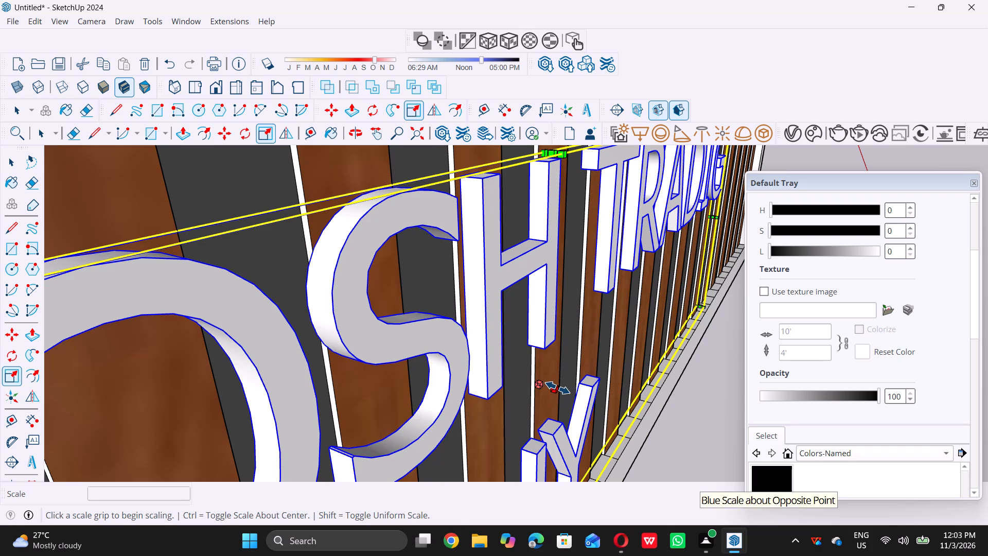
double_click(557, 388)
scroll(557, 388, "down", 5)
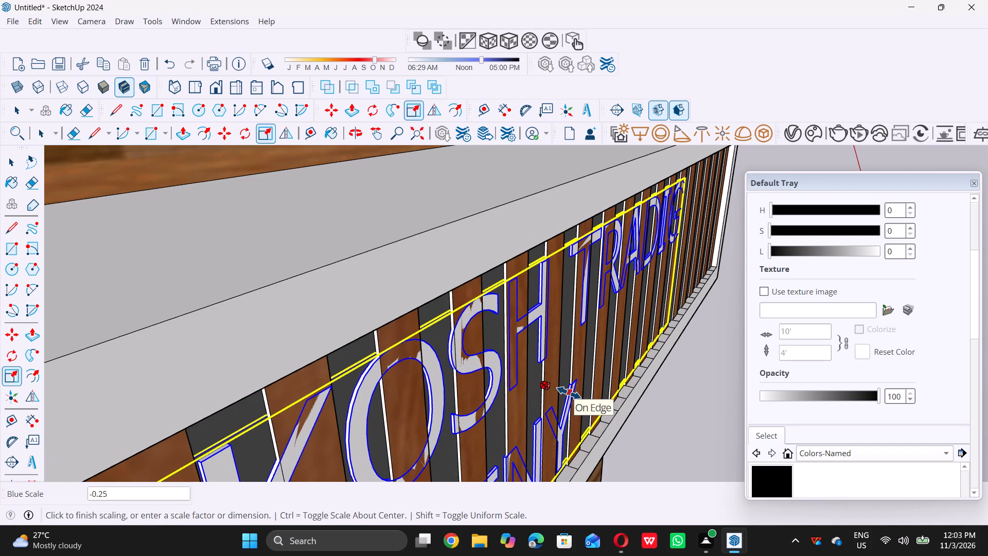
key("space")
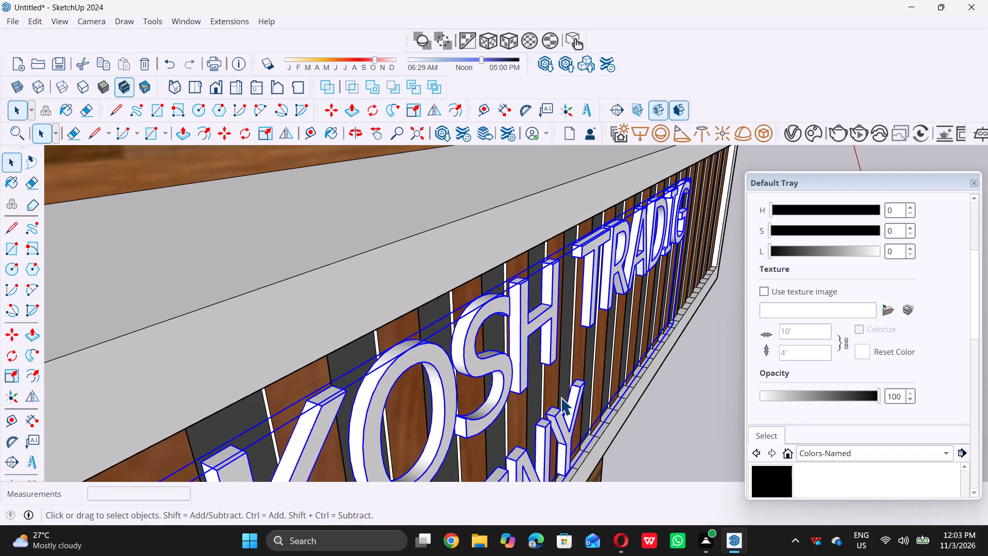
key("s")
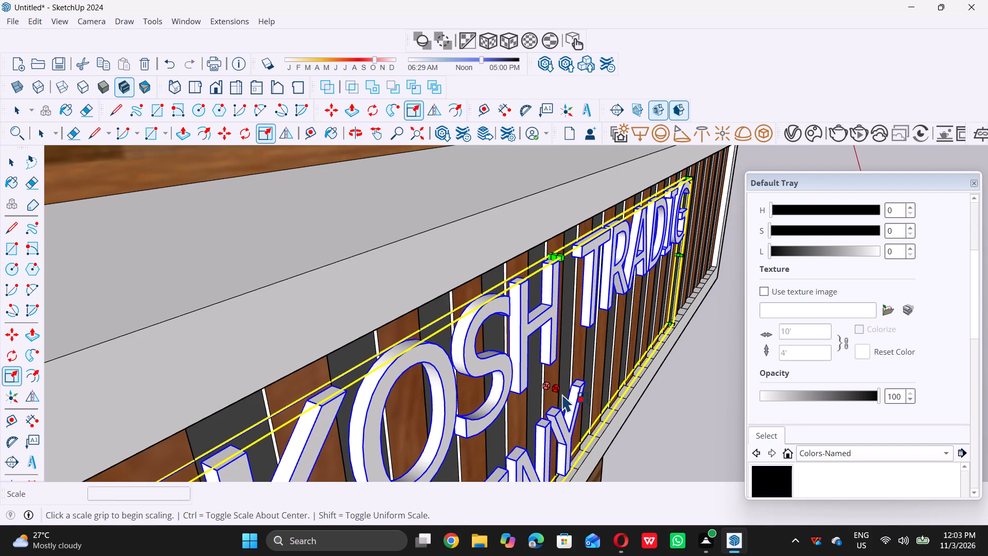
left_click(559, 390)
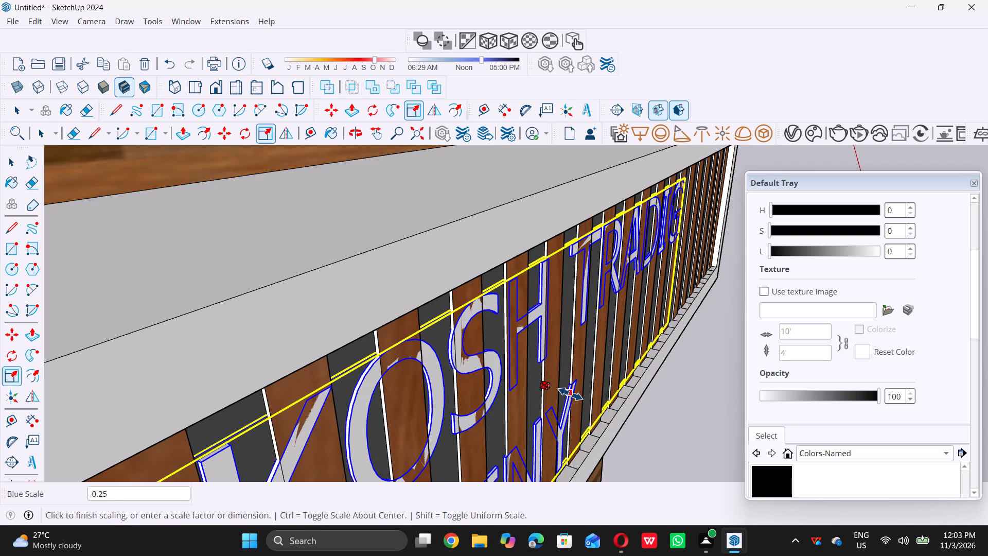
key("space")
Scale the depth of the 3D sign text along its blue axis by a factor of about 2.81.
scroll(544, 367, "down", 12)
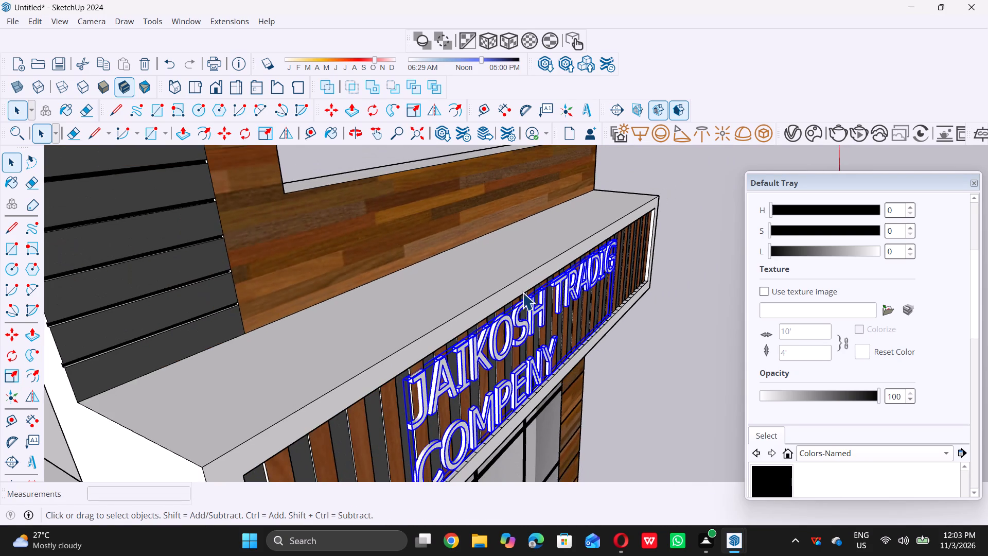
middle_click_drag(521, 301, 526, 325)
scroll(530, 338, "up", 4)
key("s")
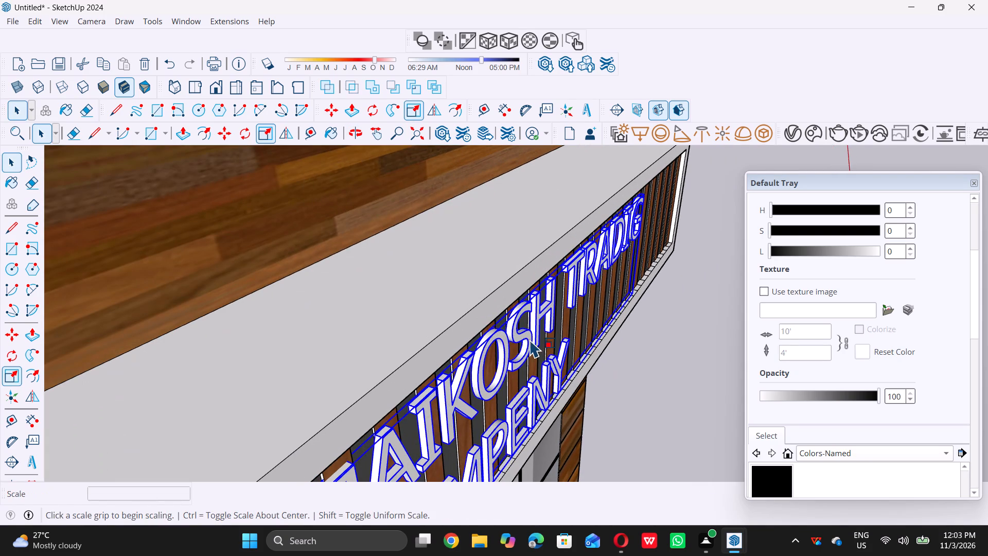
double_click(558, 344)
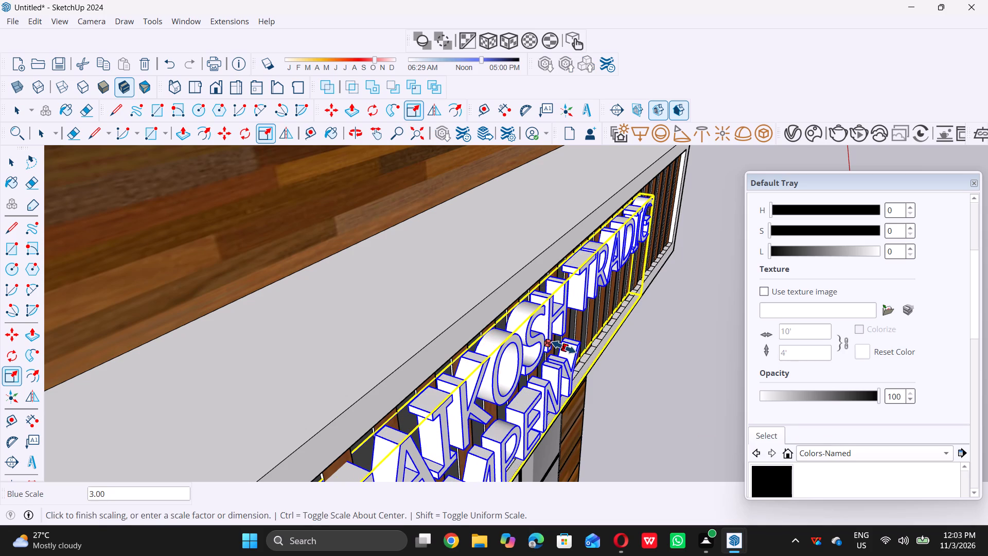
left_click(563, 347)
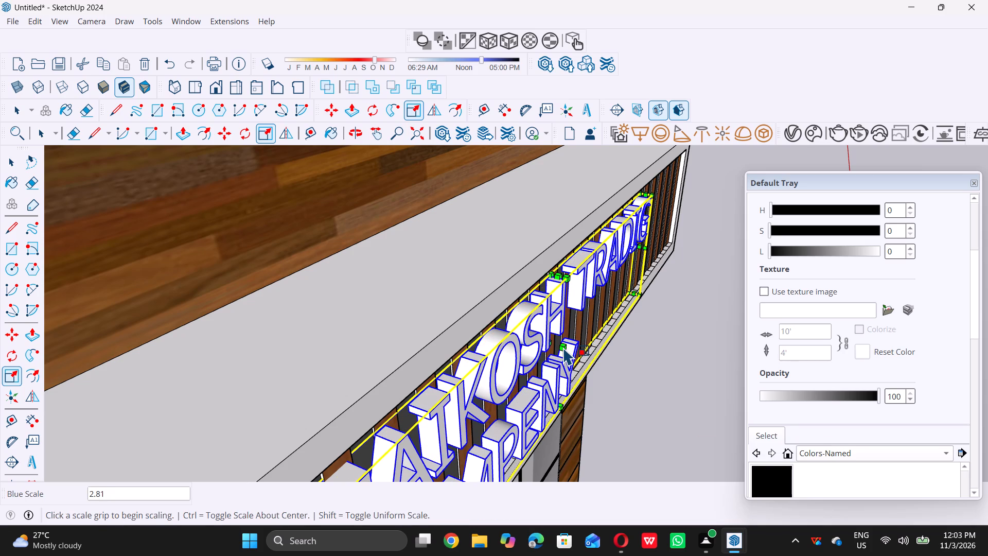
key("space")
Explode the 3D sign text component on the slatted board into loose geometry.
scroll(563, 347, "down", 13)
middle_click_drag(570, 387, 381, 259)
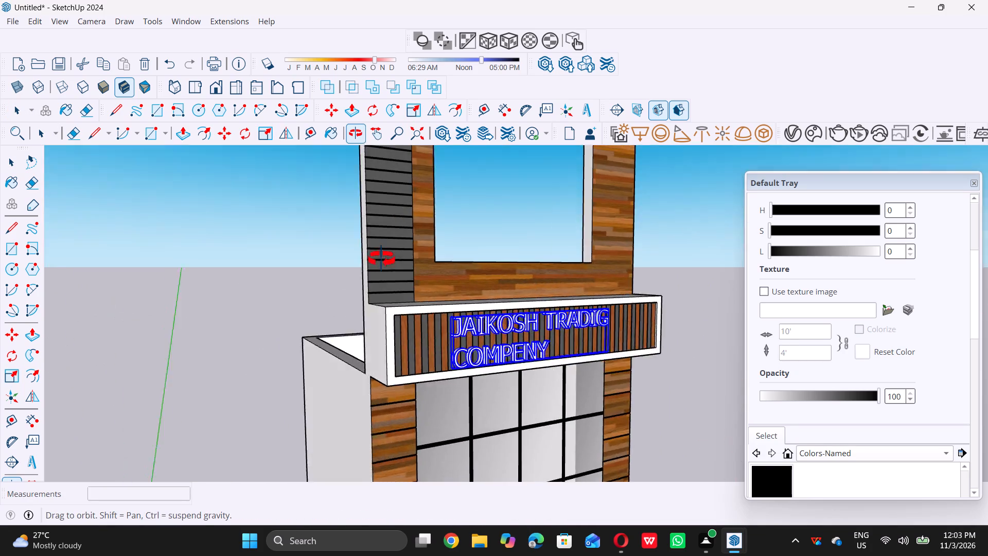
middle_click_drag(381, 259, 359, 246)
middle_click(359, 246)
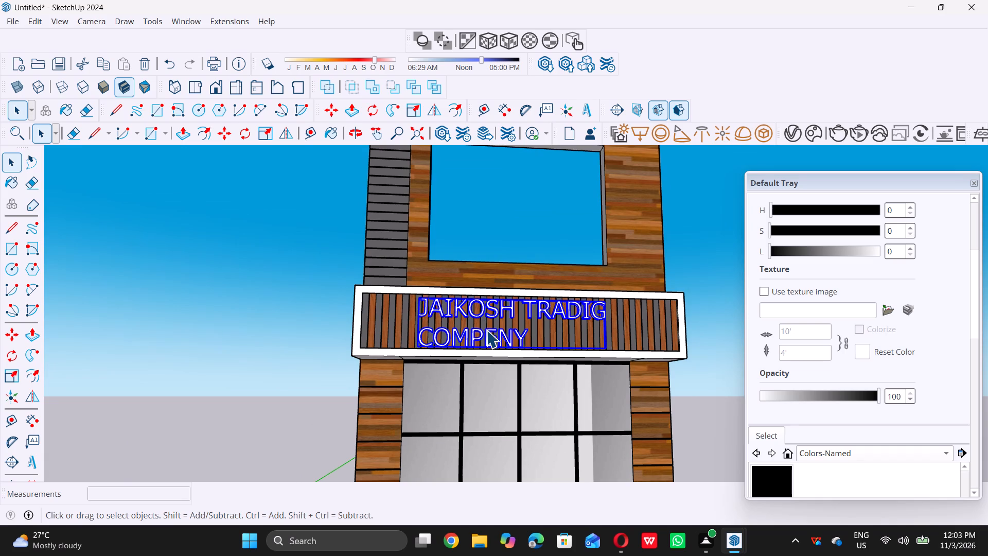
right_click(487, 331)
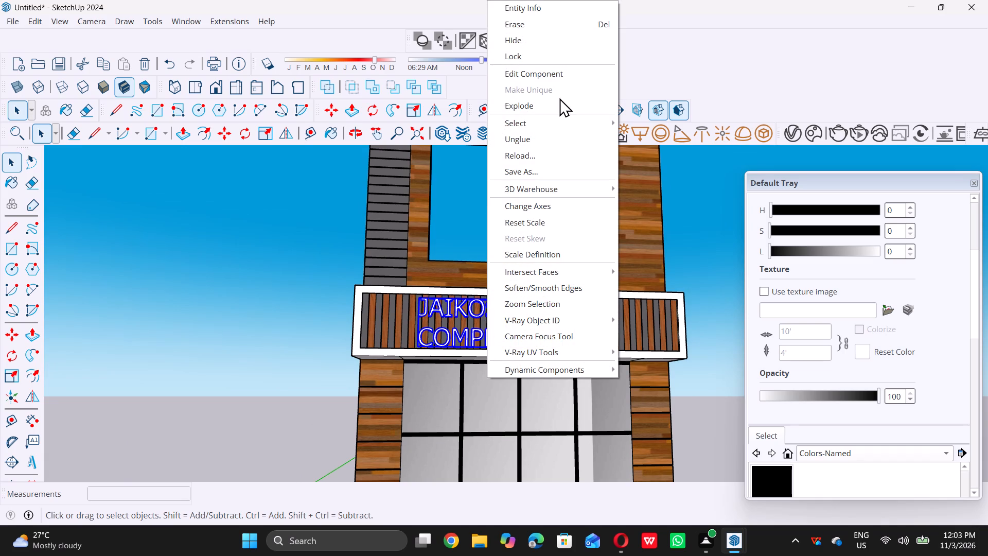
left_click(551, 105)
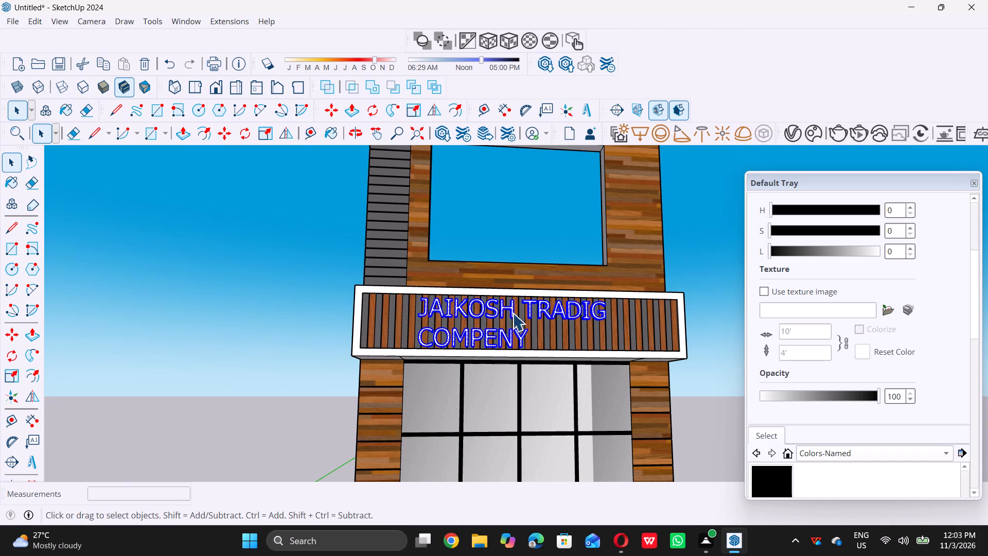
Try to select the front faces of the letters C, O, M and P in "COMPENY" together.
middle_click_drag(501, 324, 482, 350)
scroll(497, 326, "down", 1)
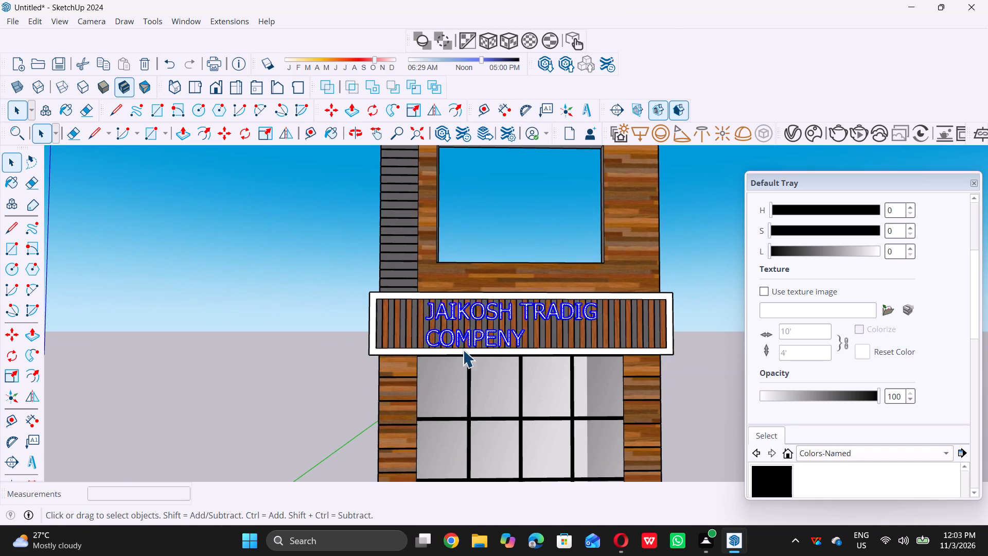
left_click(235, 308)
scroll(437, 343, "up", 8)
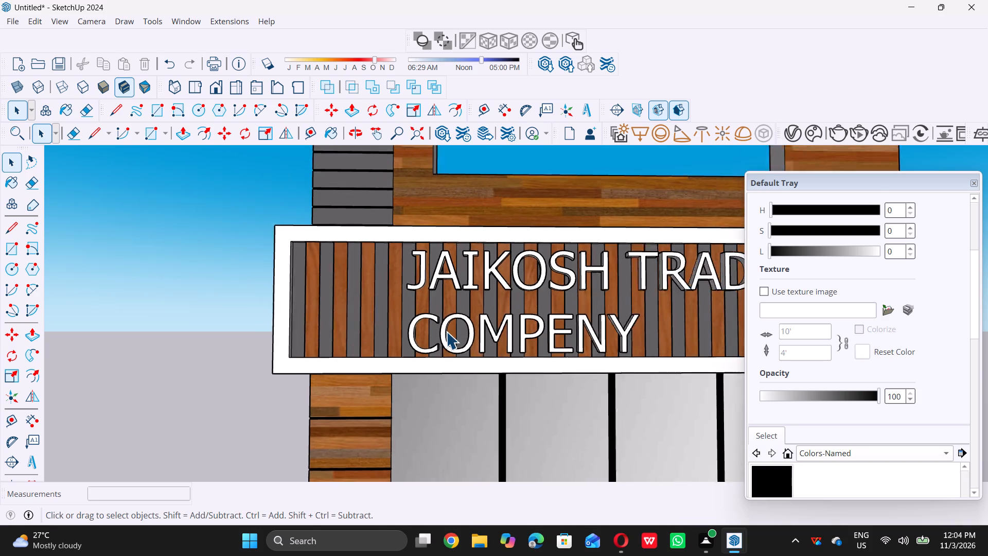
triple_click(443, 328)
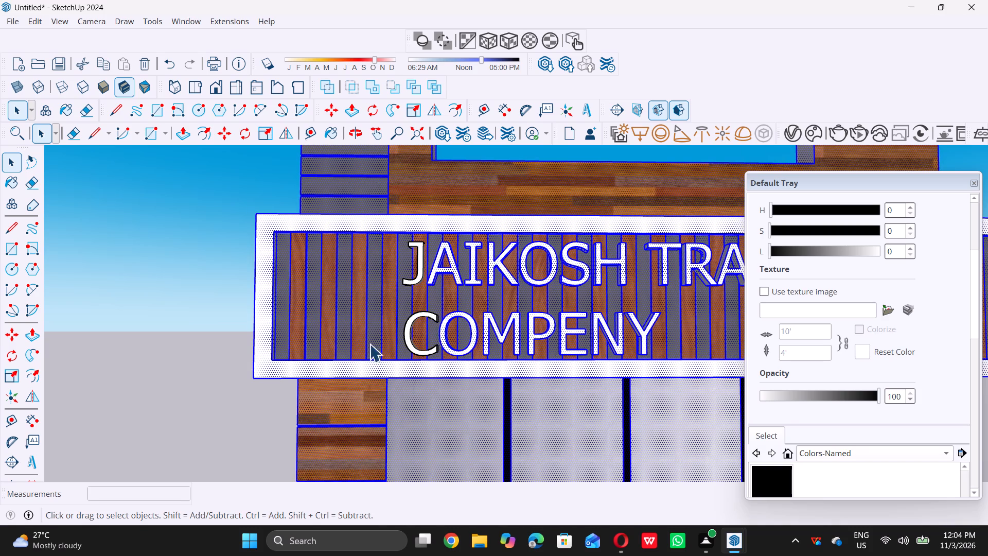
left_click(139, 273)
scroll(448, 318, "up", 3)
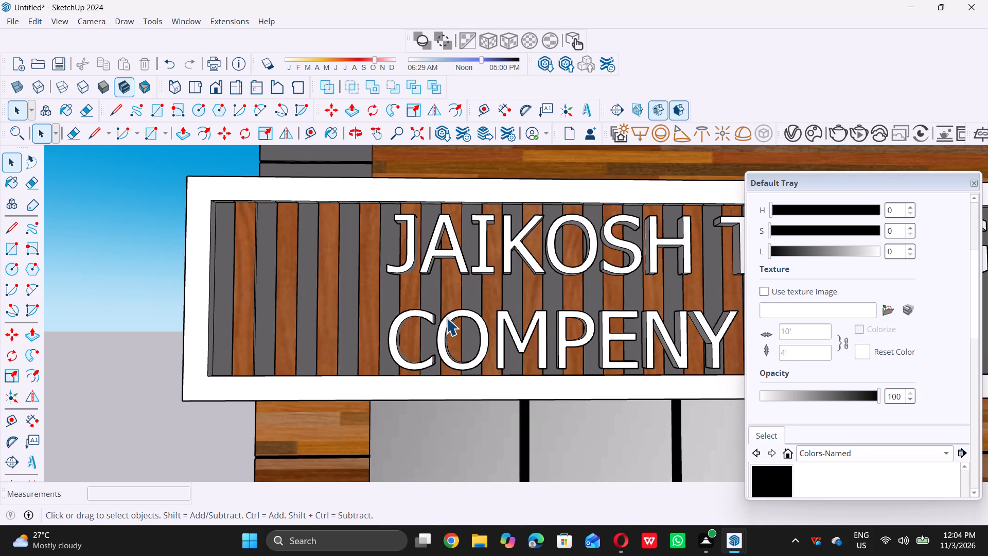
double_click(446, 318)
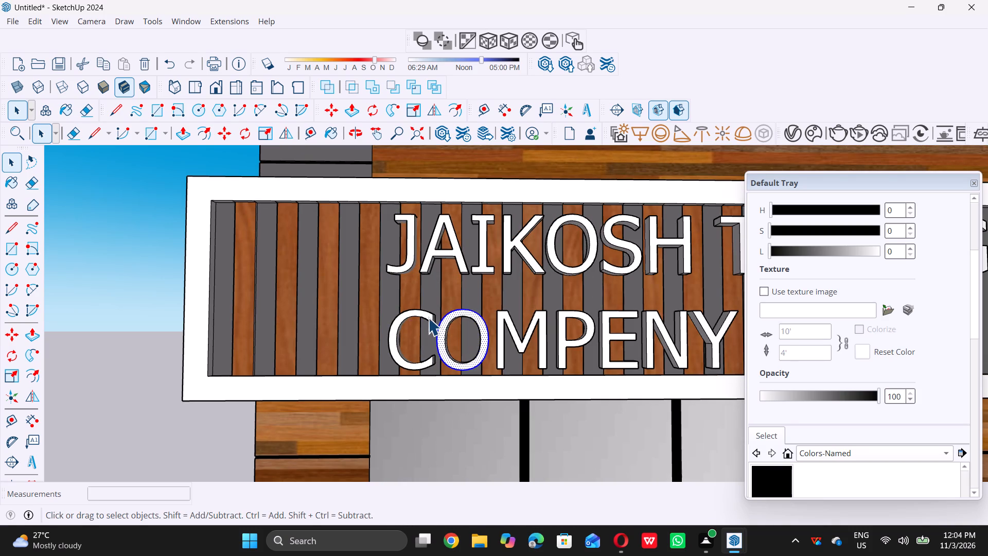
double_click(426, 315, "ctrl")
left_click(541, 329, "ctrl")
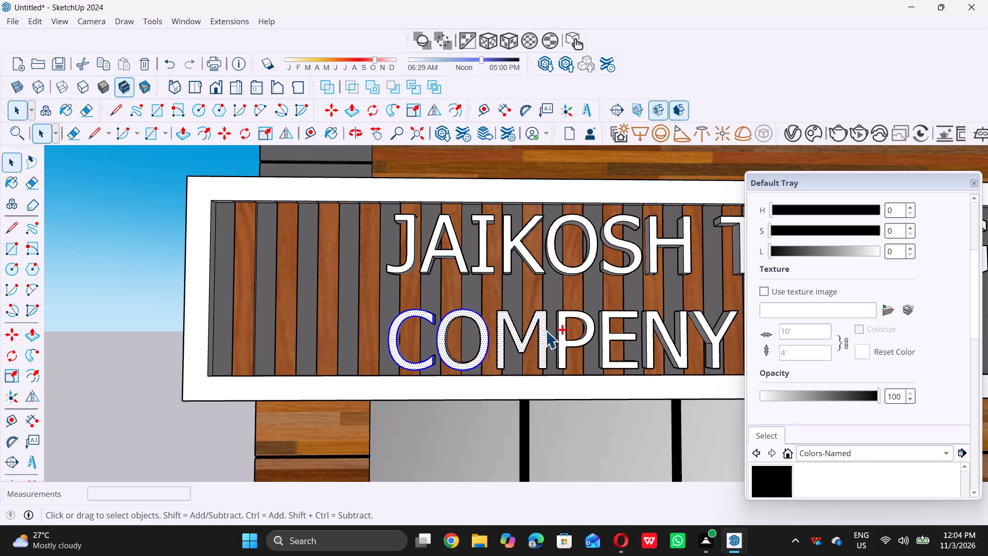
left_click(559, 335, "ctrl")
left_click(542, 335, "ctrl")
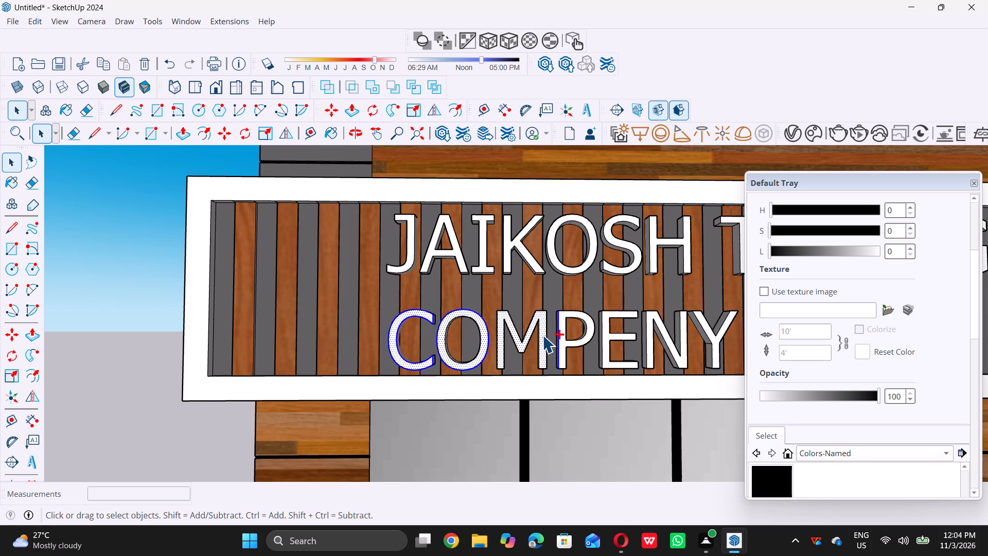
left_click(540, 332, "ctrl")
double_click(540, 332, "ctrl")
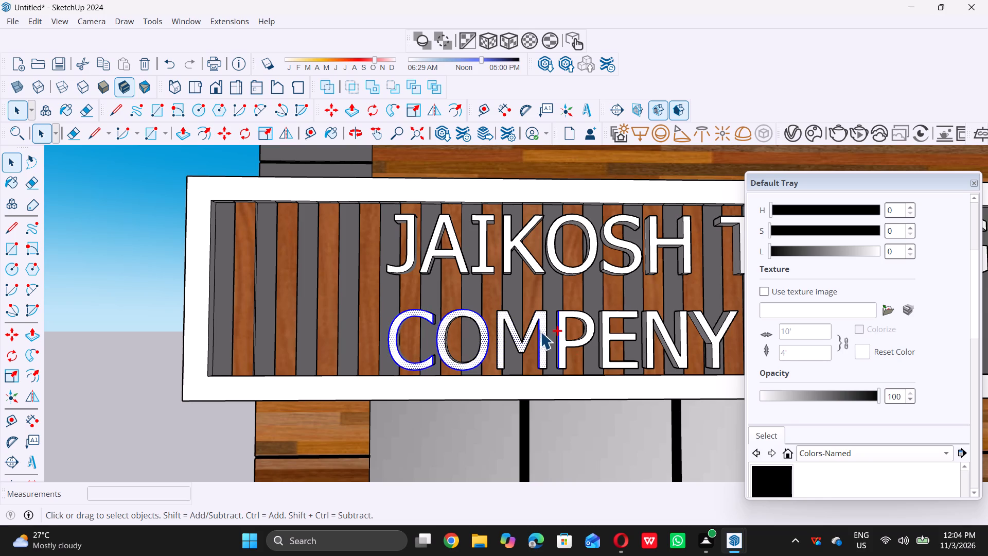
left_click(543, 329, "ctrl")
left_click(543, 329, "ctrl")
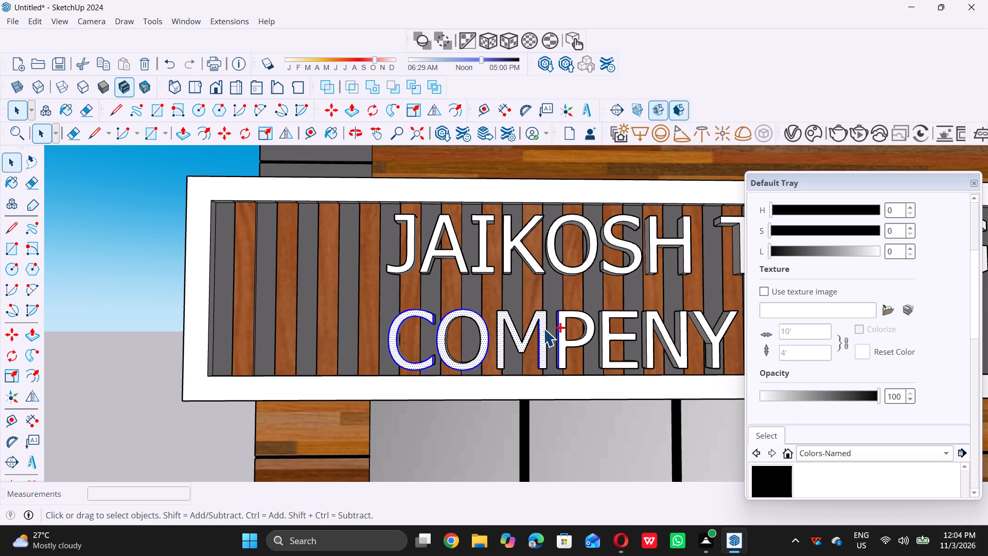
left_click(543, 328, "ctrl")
Undo the explode, the depth scaling and the earlier sign text edits until the slatted board carries no lettering.
key("ctrl+z")
key("ctrl+z")
key("ctrl+z")
key("ctrl+z")
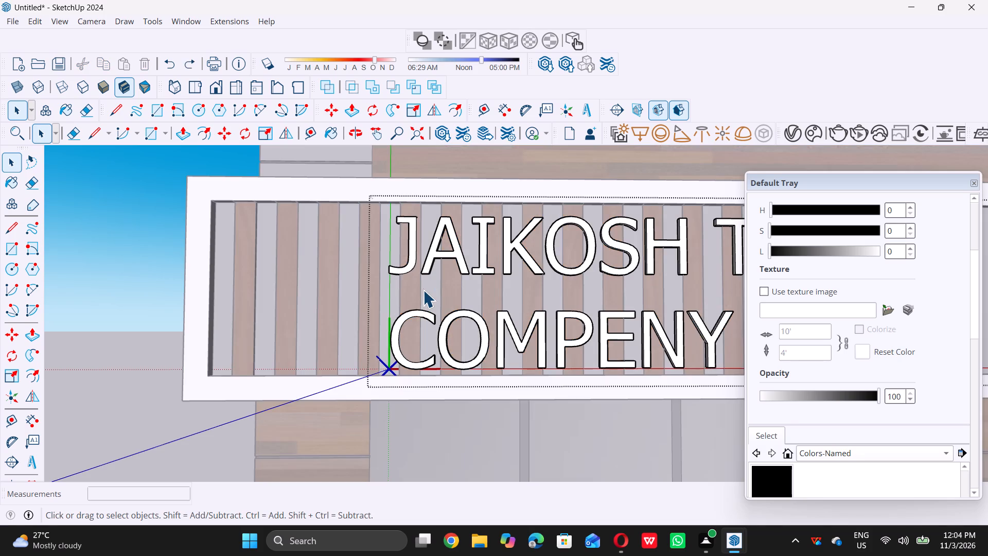
key("ctrl+z")
scroll(412, 283, "down", 10)
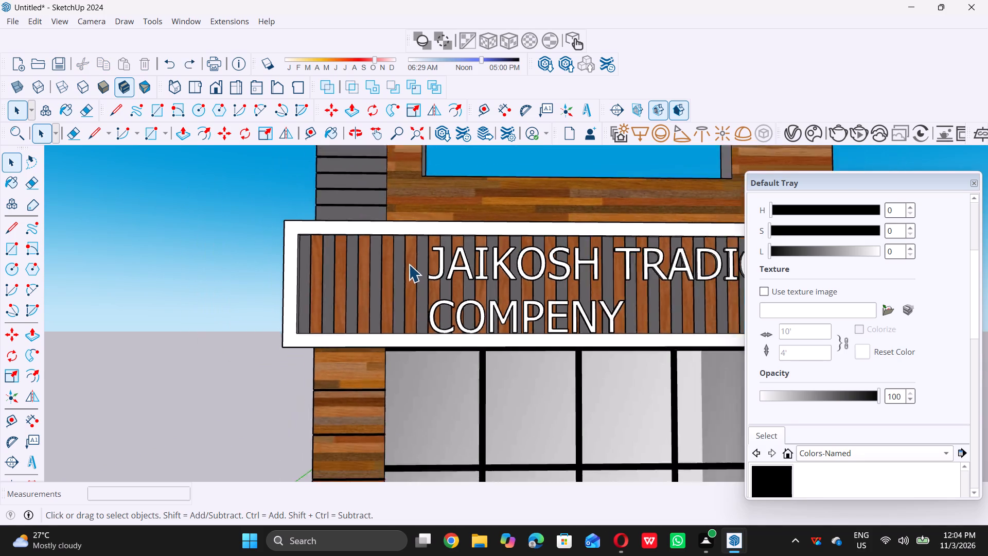
key("ctrl+z")
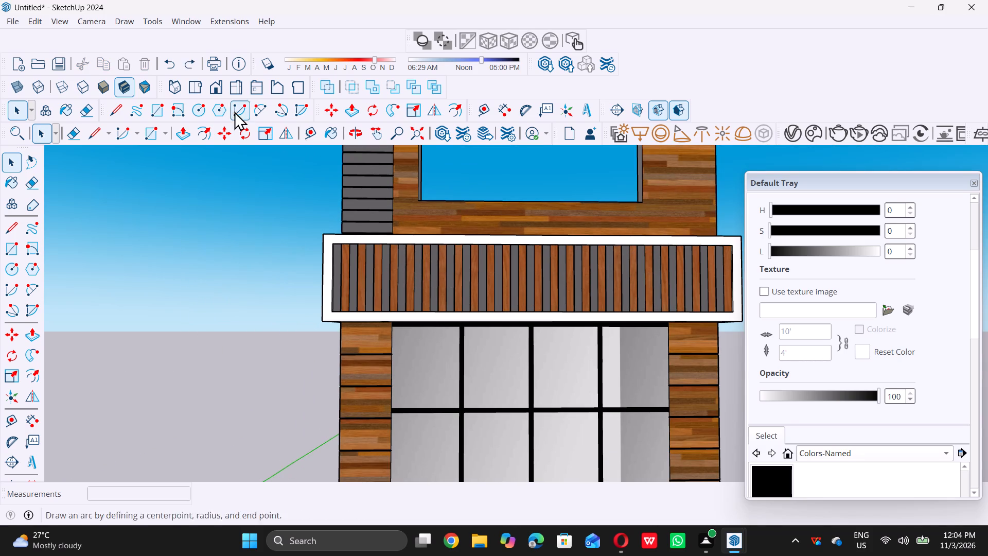
Start a new 3D text and replace its placeholder with the first line "JAIKOSH TRADING".
left_click(152, 21)
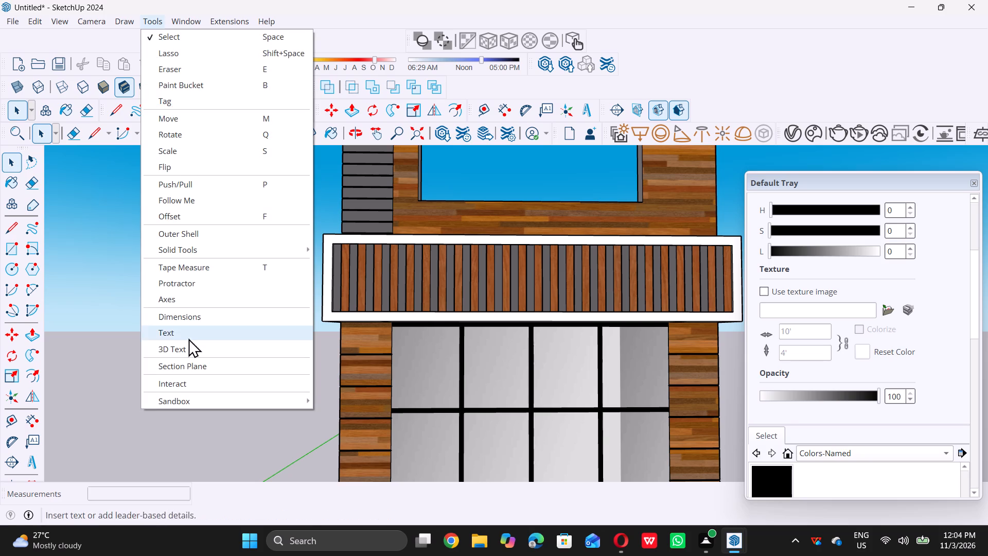
left_click(193, 350)
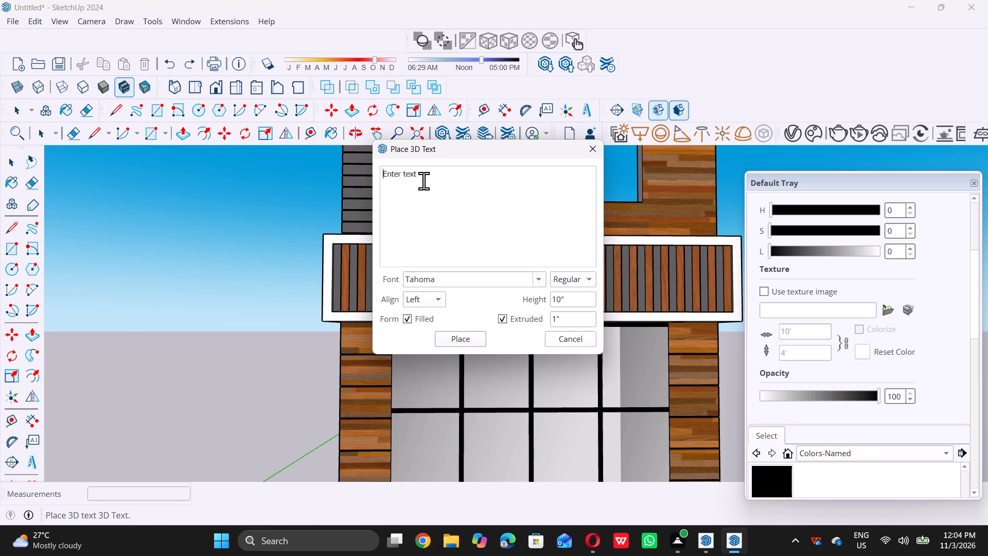
left_click(427, 178)
key("BackSpace")
key("BackSpace")
key("BackSpace")
key("BackSpace")
key("BackSpace")
key("BackSpace")
key("BackSpace")
key("BackSpace")
key("BackSpace")
key("BackSpace")
key("BackSpace")
key("BackSpace")
key("BackSpace")
key("BackSpace")
key("BackSpace")
key("BackSpace")
key("BackSpace")
type("JA")
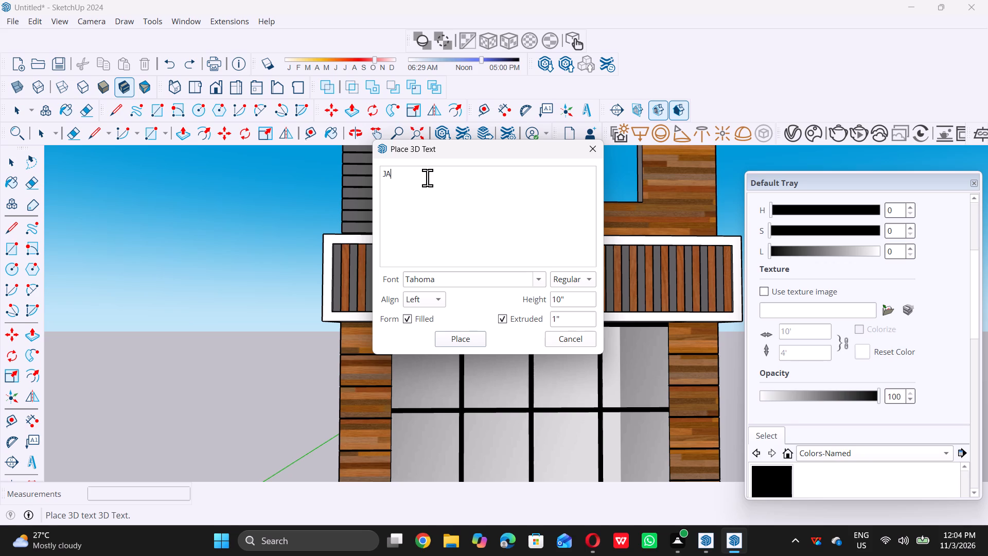
key("i")
type("KO")
type("SH")
key("space")
type("T")
type("RA")
key("d")
type("ING")
Add an indented second line "COMPENY" and place the text in Tahoma Regular, 10" high, filled and extruded 1".
key("Return")
key("space")
key("space")
key("space")
key("space")
key("space")
key("space")
key("space")
type("COM")
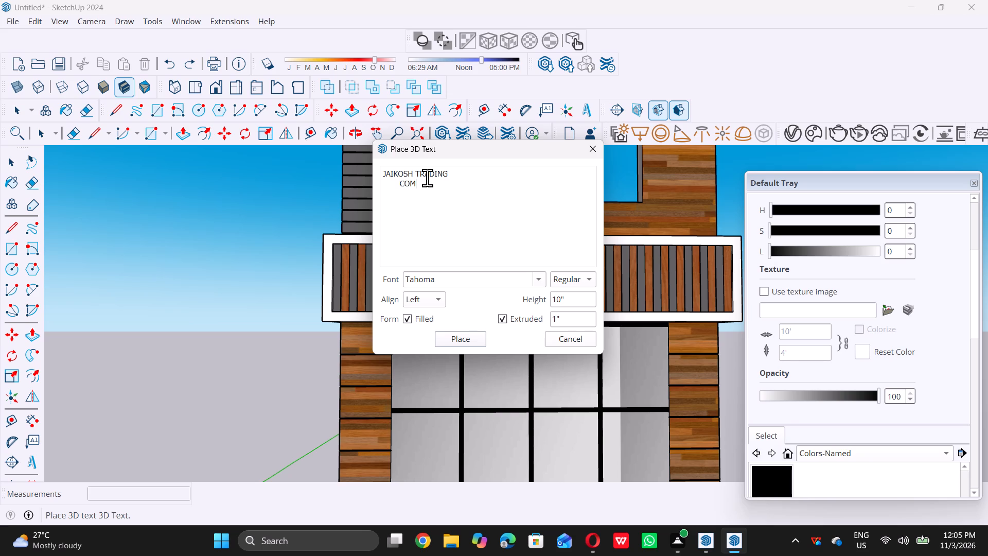
key("p")
type("ENY")
double_click(464, 340)
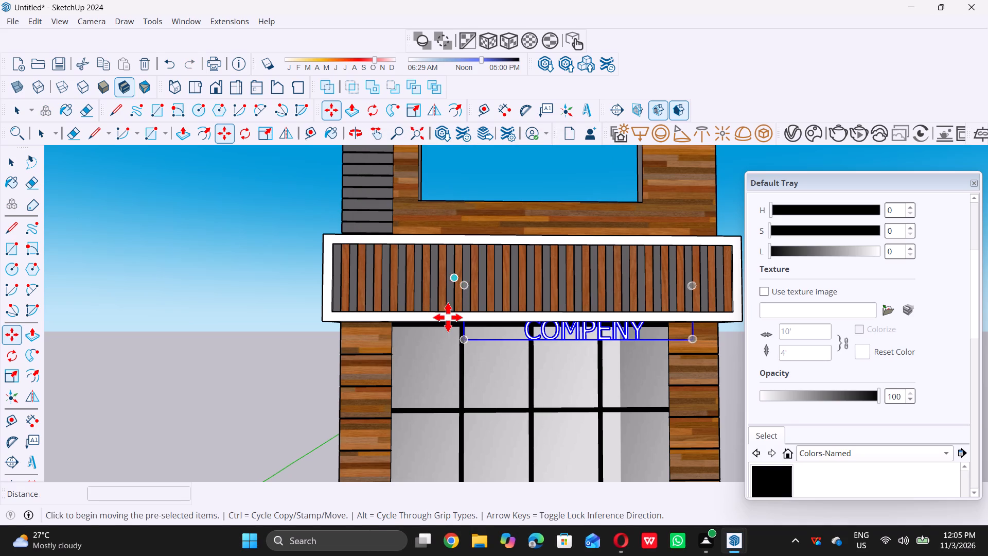
Move the 3D sign text about 14' 5" out of the facade into the open space beside the building.
scroll(449, 350, "down", 5)
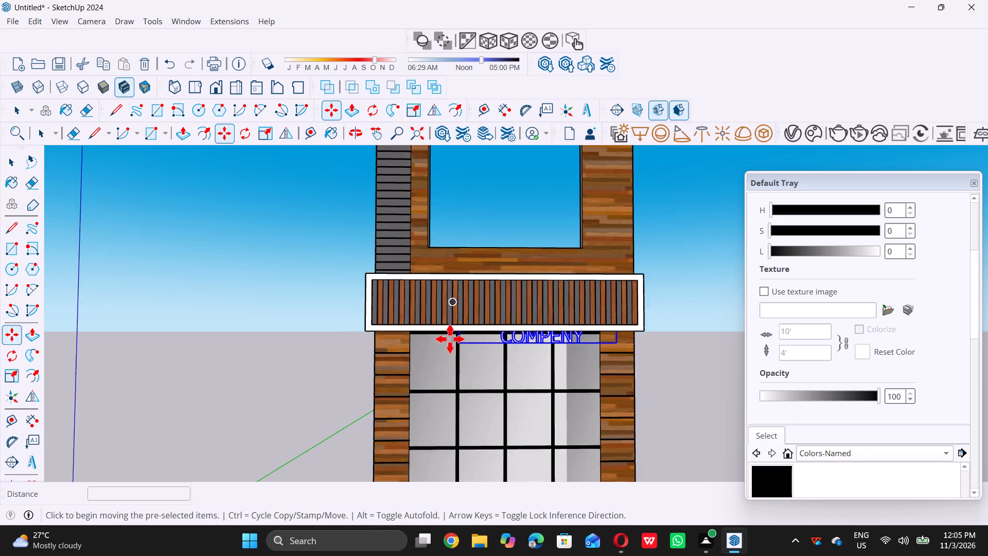
scroll(450, 339, "down", 8)
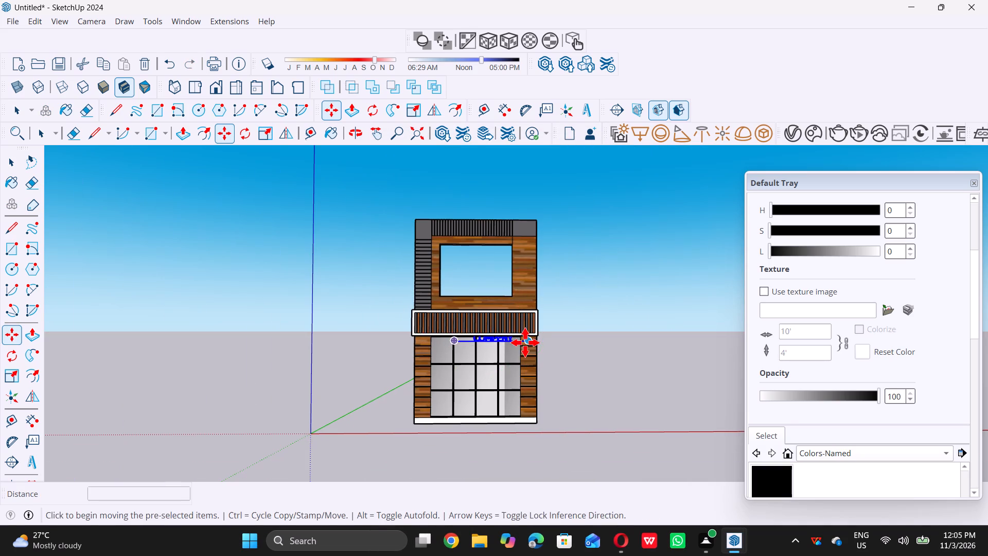
double_click(530, 342)
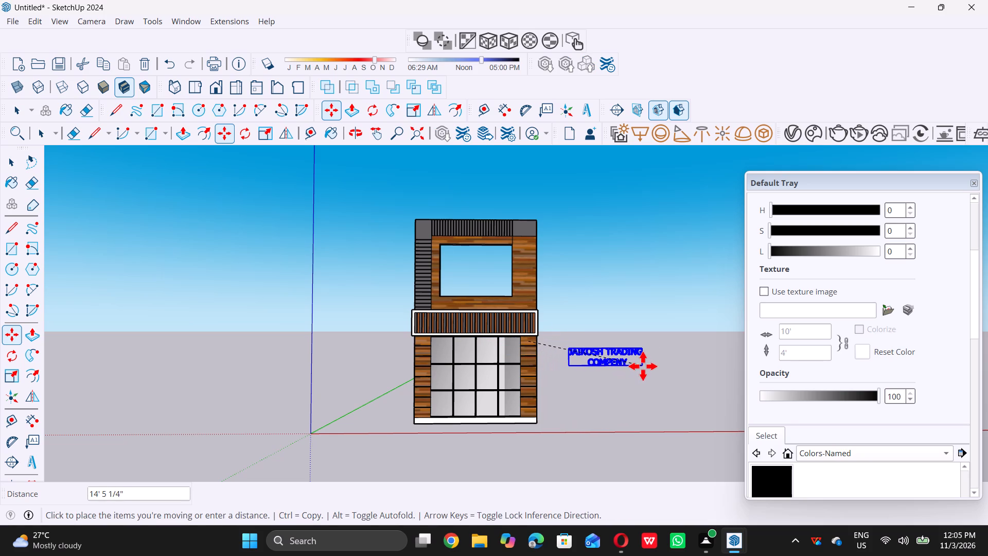
double_click(643, 366)
Move the 3D sign text by its upper-left corner closer to the facade, below and beyond the sign board's far end.
middle_click_drag(507, 343, 566, 376)
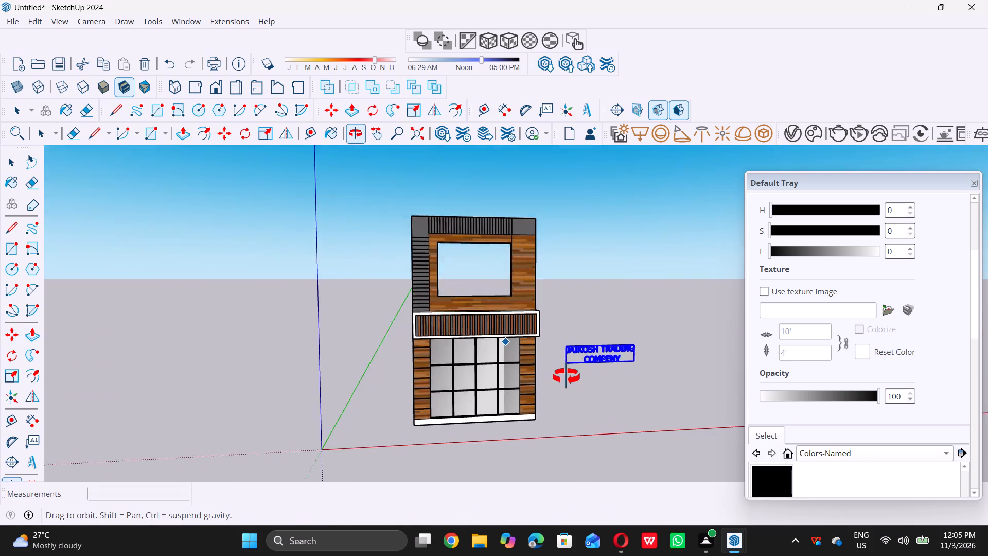
middle_click_drag(566, 376, 600, 393)
scroll(560, 350, "up", 14)
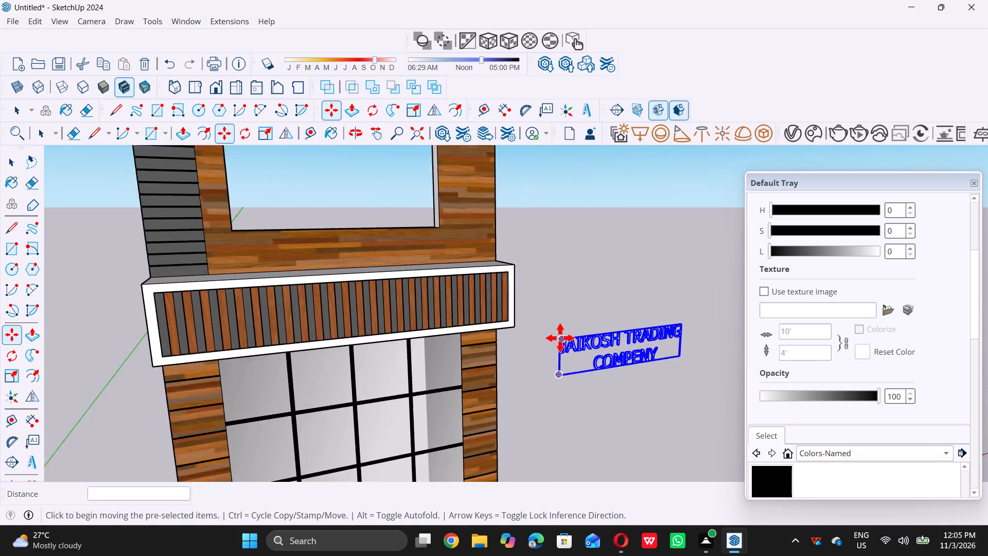
scroll(559, 338, "up", 13)
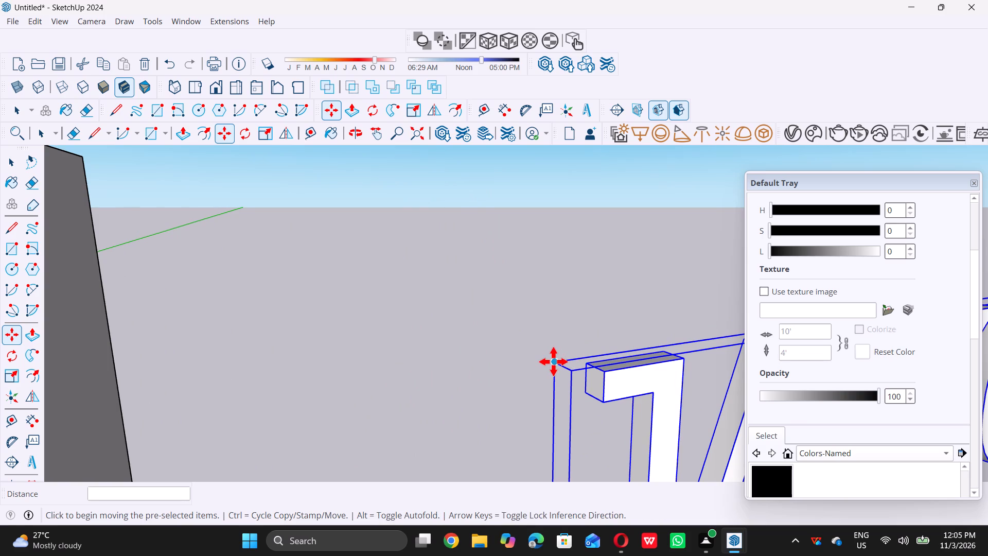
left_click(553, 361)
scroll(553, 361, "down", 20)
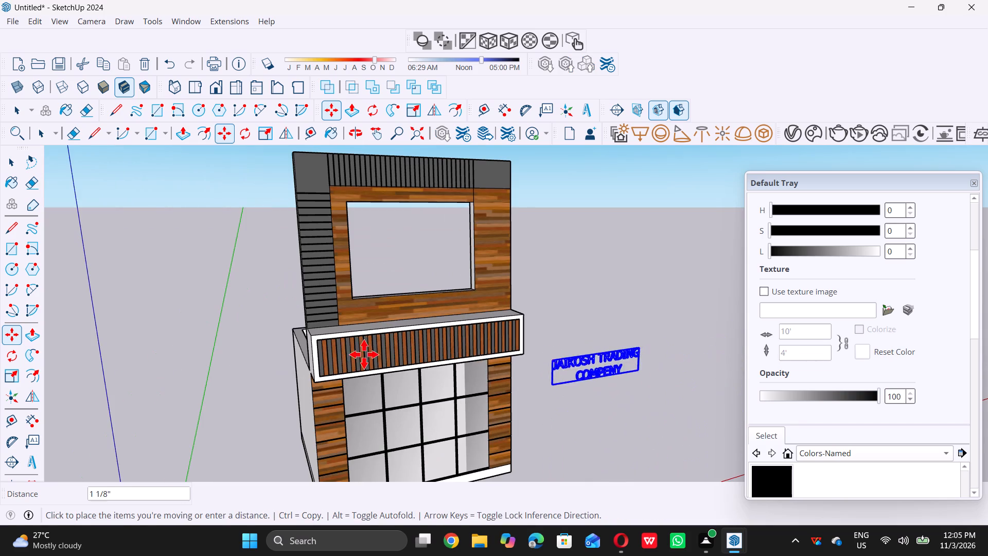
scroll(373, 336, "up", 6)
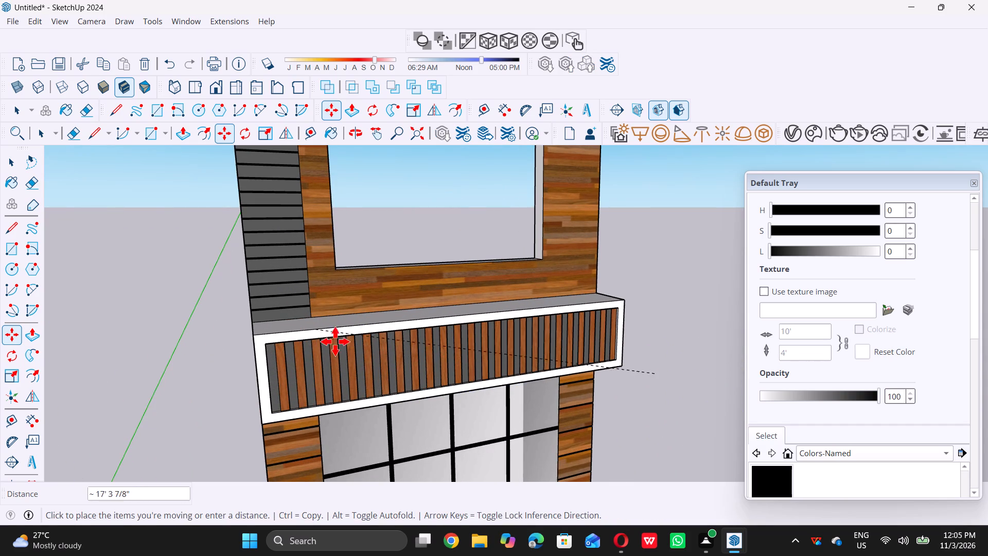
scroll(569, 389, "down", 9)
middle_click_drag(693, 363, 698, 365)
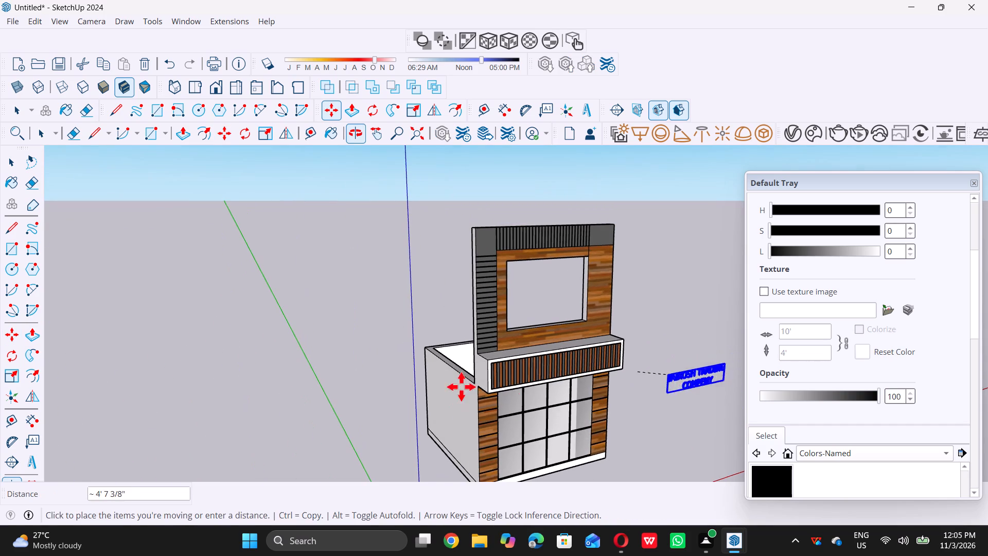
scroll(536, 362, "up", 5)
scroll(536, 366, "down", 6)
scroll(582, 399, "down", 3)
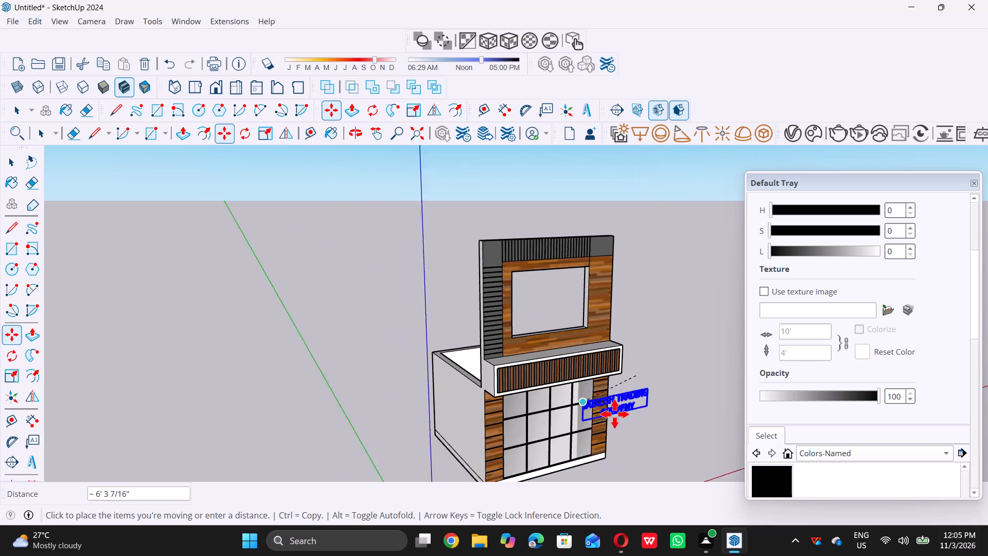
scroll(614, 414, "down", 1)
left_click(629, 410)
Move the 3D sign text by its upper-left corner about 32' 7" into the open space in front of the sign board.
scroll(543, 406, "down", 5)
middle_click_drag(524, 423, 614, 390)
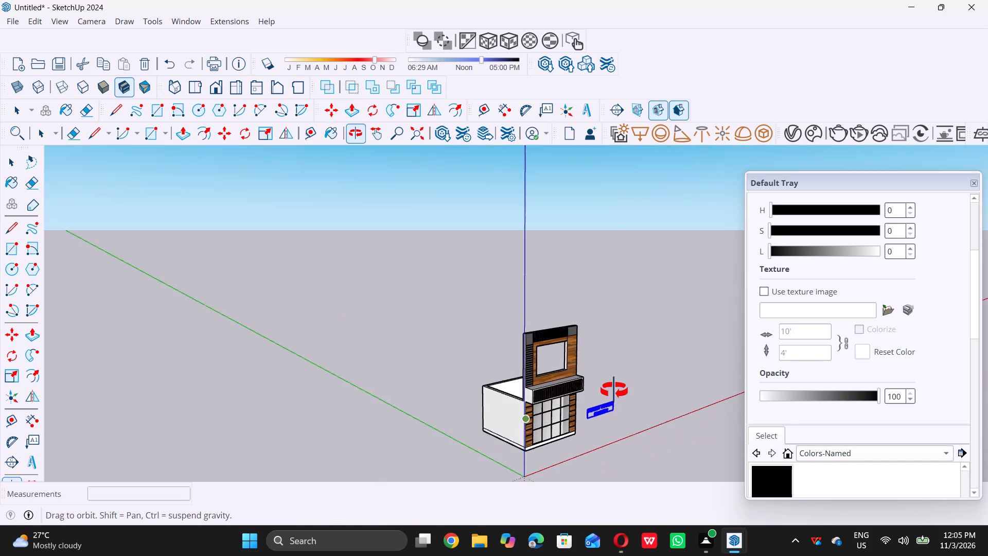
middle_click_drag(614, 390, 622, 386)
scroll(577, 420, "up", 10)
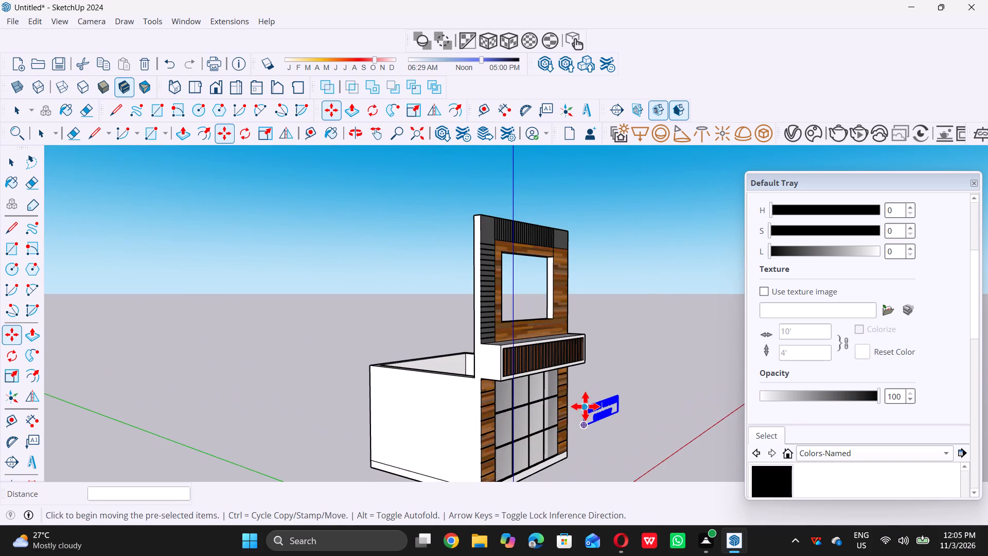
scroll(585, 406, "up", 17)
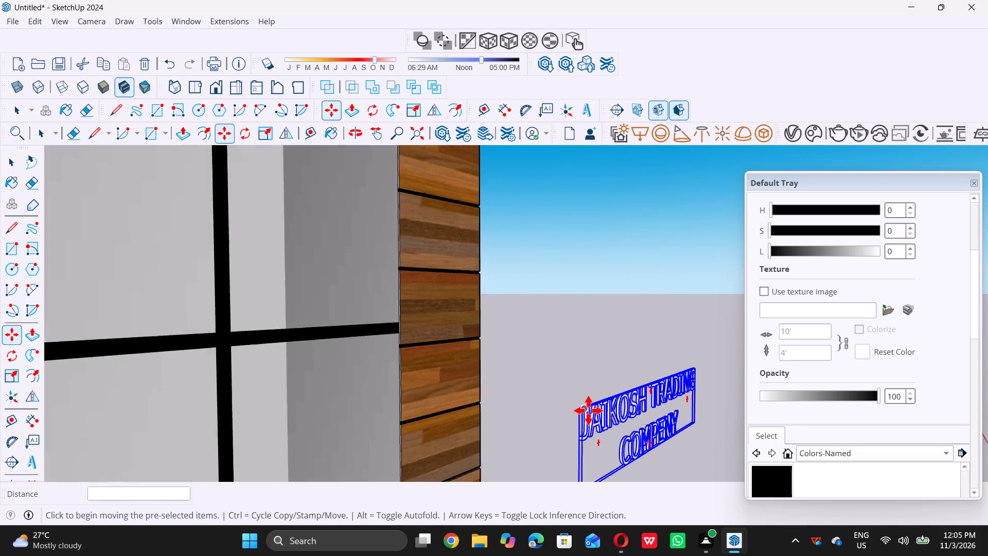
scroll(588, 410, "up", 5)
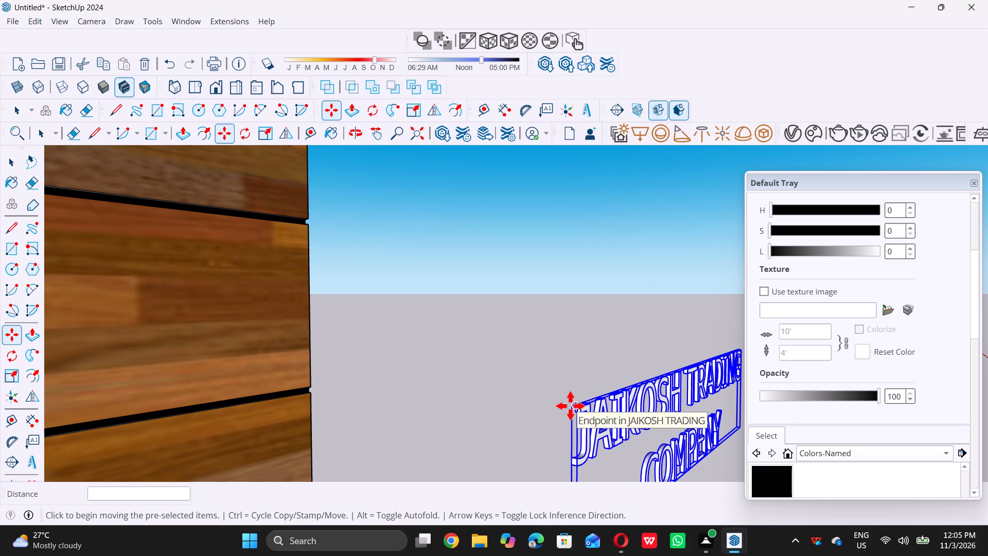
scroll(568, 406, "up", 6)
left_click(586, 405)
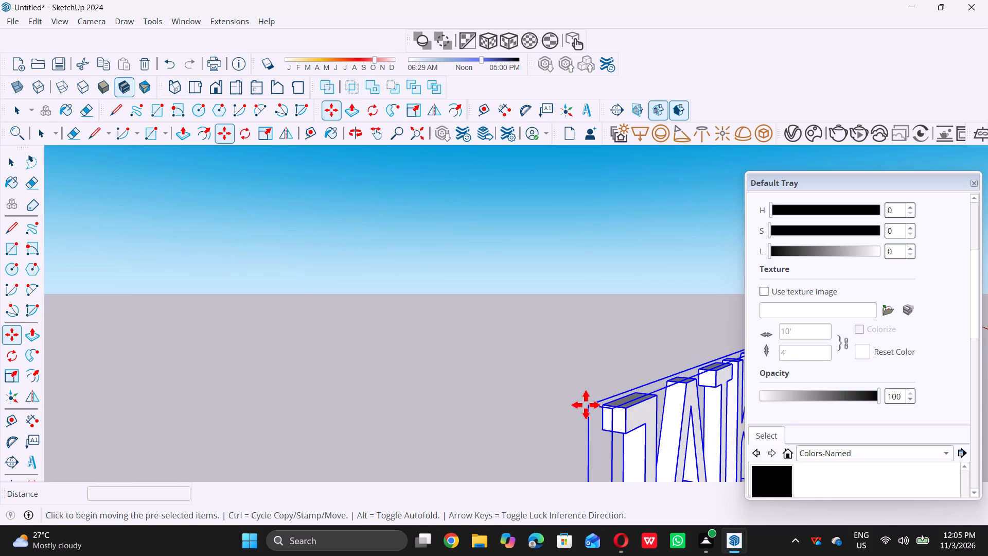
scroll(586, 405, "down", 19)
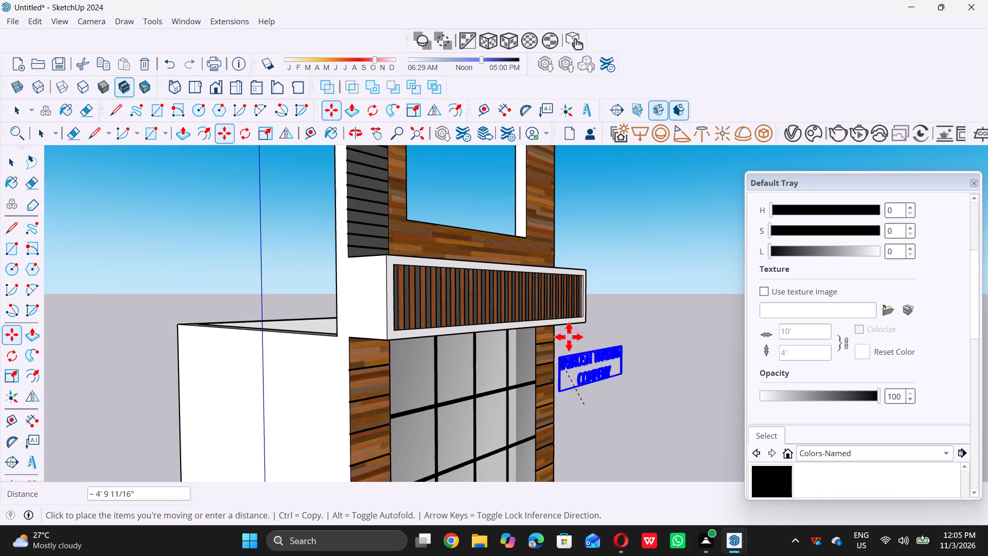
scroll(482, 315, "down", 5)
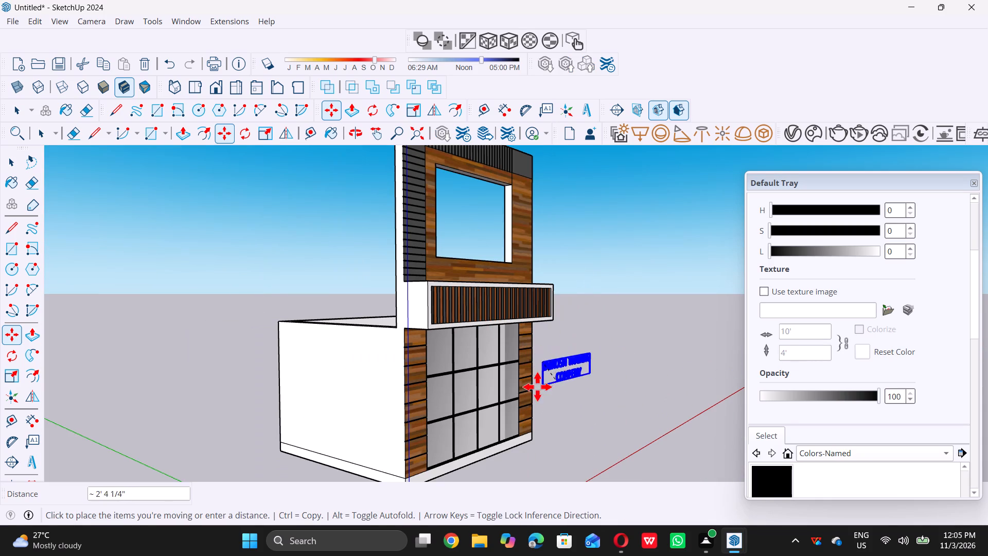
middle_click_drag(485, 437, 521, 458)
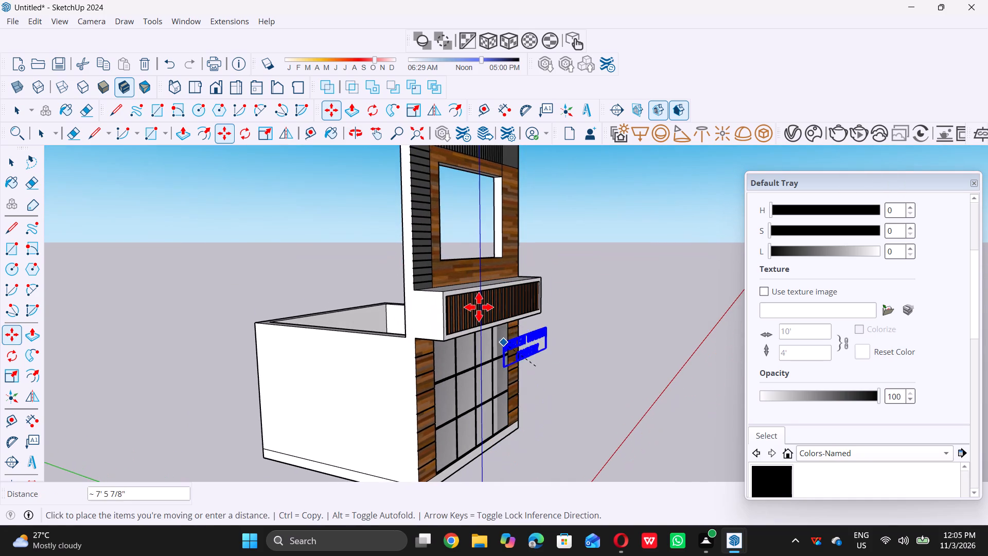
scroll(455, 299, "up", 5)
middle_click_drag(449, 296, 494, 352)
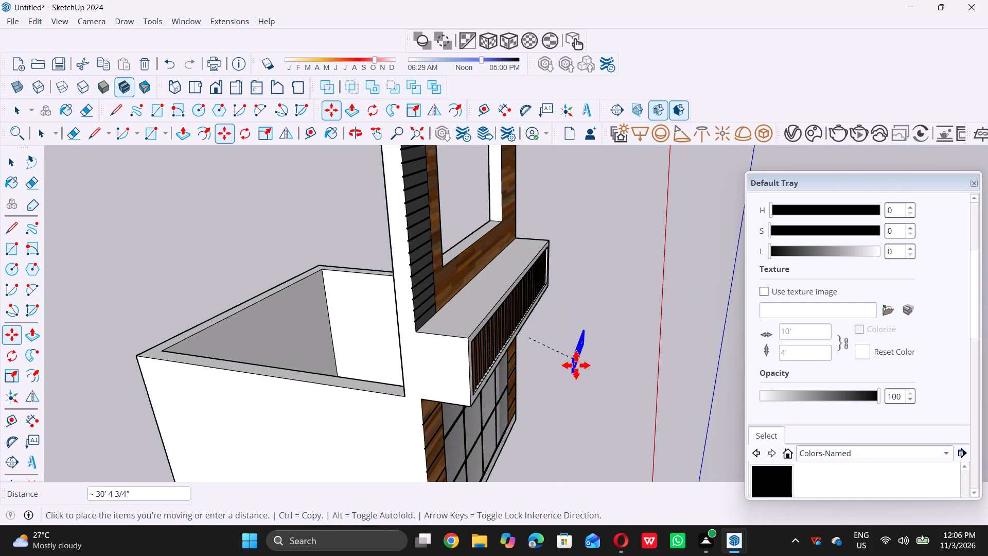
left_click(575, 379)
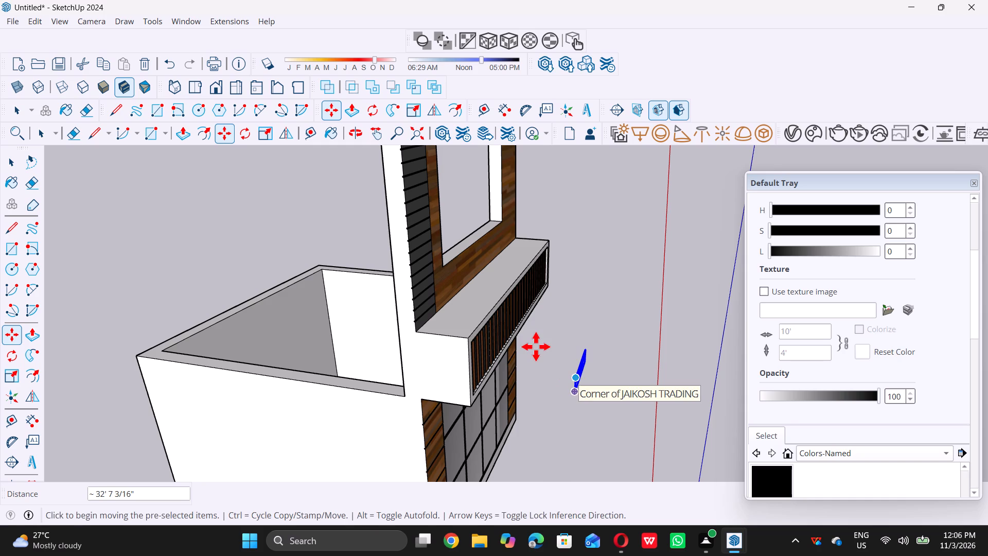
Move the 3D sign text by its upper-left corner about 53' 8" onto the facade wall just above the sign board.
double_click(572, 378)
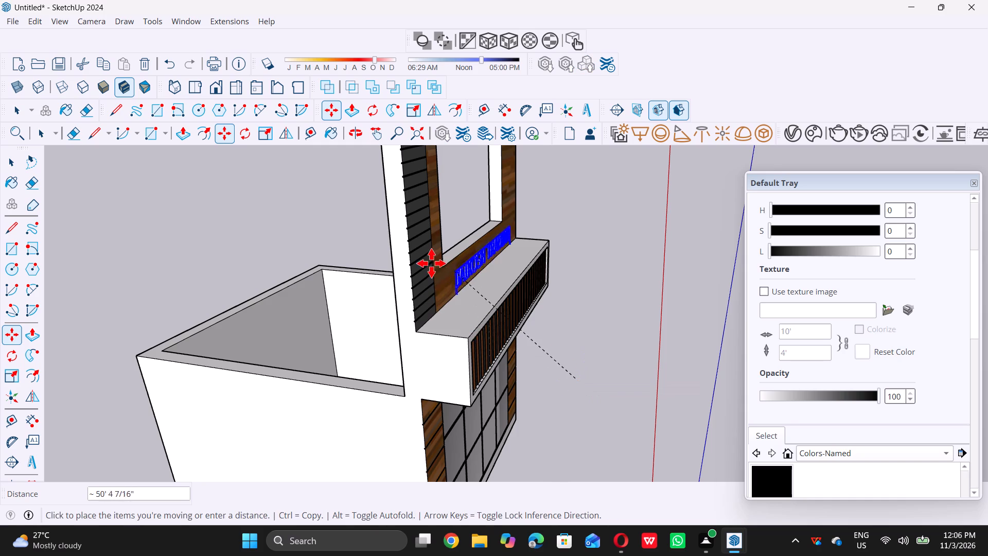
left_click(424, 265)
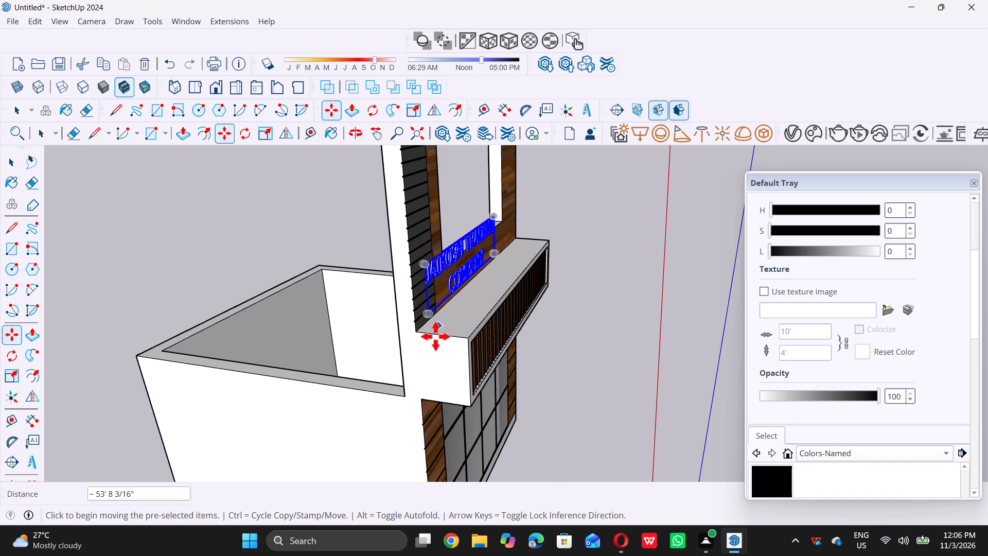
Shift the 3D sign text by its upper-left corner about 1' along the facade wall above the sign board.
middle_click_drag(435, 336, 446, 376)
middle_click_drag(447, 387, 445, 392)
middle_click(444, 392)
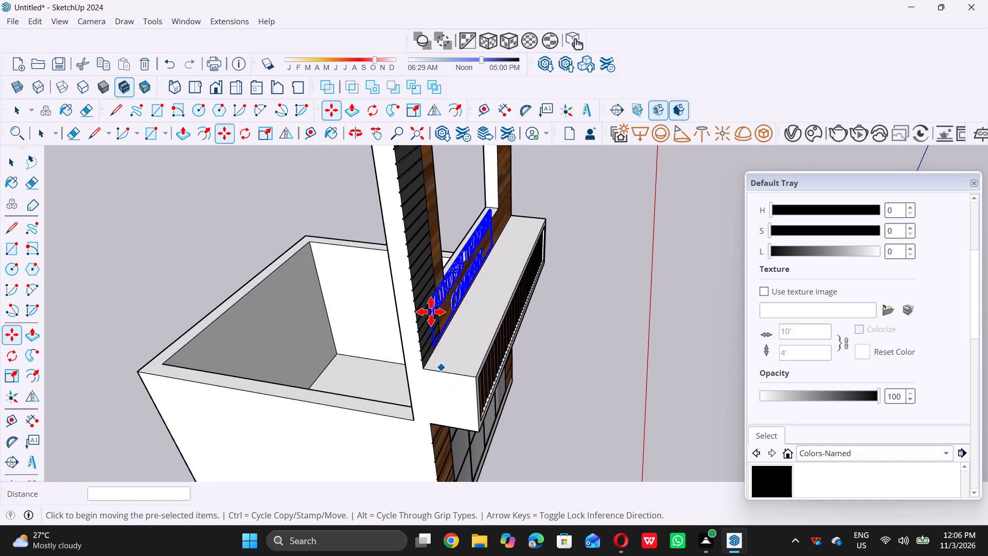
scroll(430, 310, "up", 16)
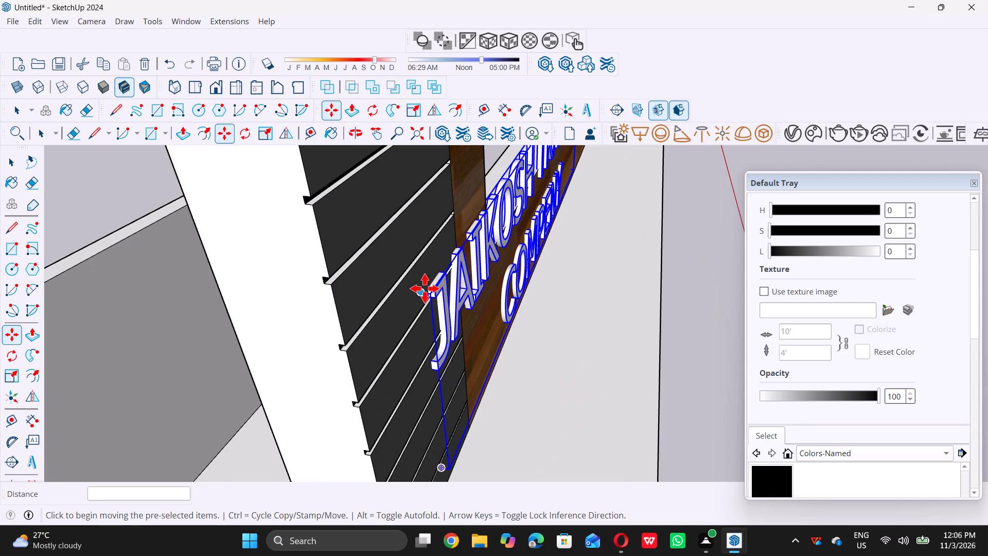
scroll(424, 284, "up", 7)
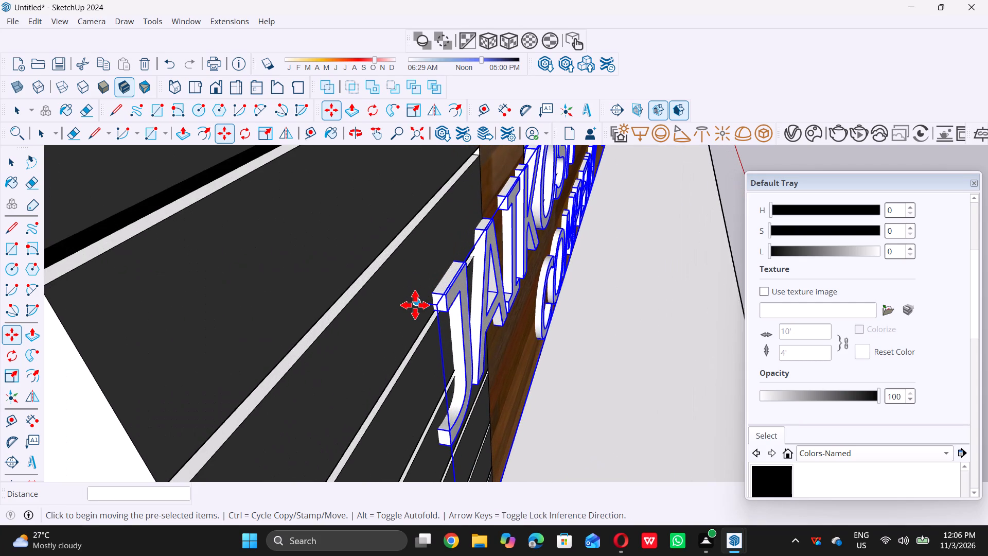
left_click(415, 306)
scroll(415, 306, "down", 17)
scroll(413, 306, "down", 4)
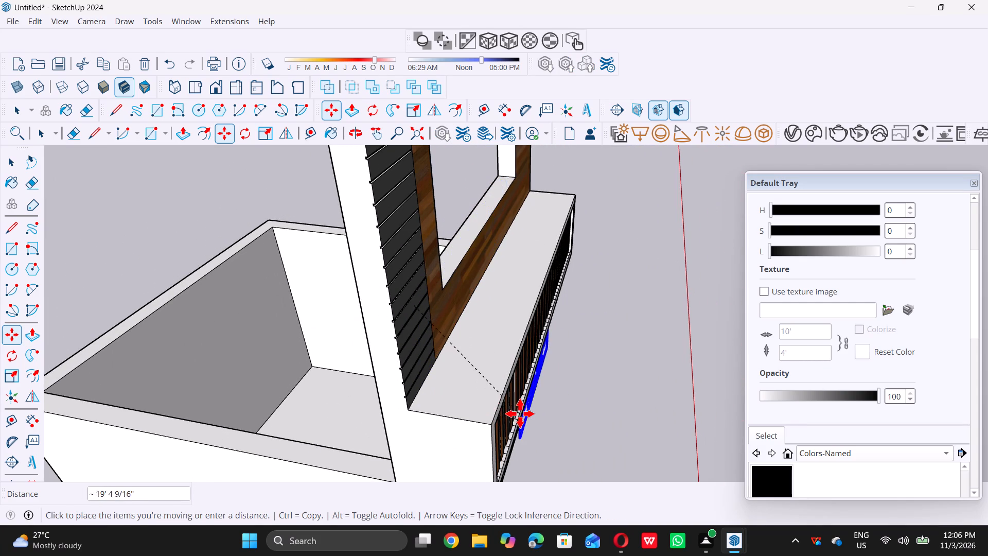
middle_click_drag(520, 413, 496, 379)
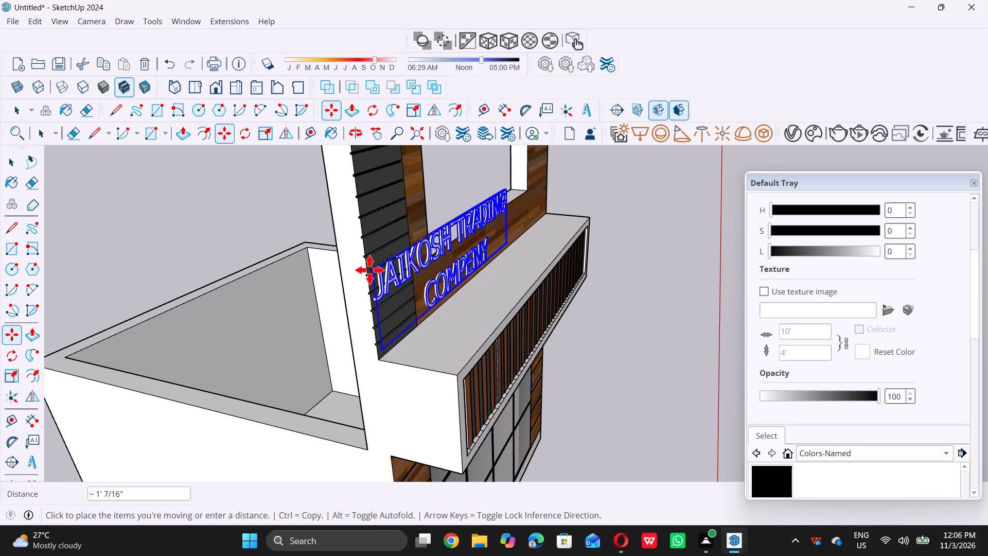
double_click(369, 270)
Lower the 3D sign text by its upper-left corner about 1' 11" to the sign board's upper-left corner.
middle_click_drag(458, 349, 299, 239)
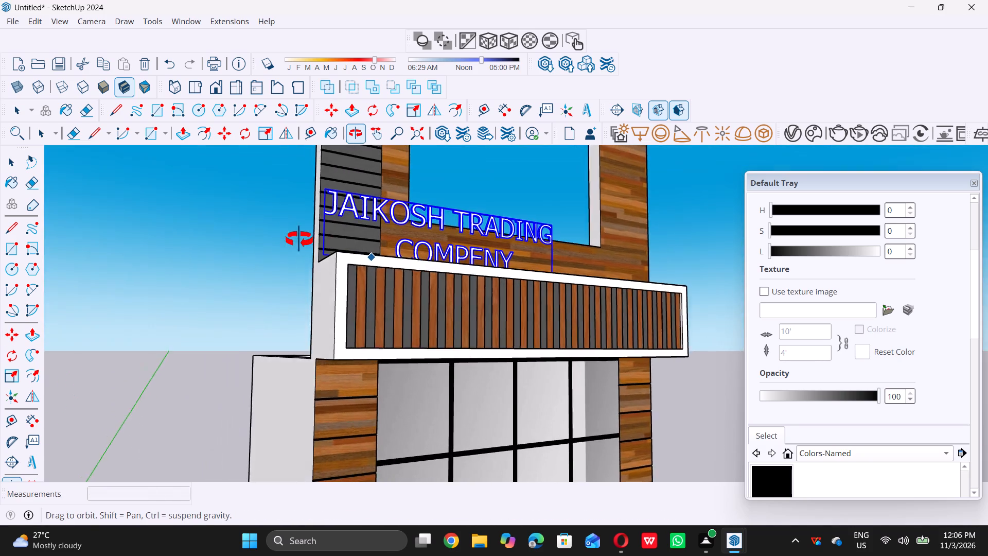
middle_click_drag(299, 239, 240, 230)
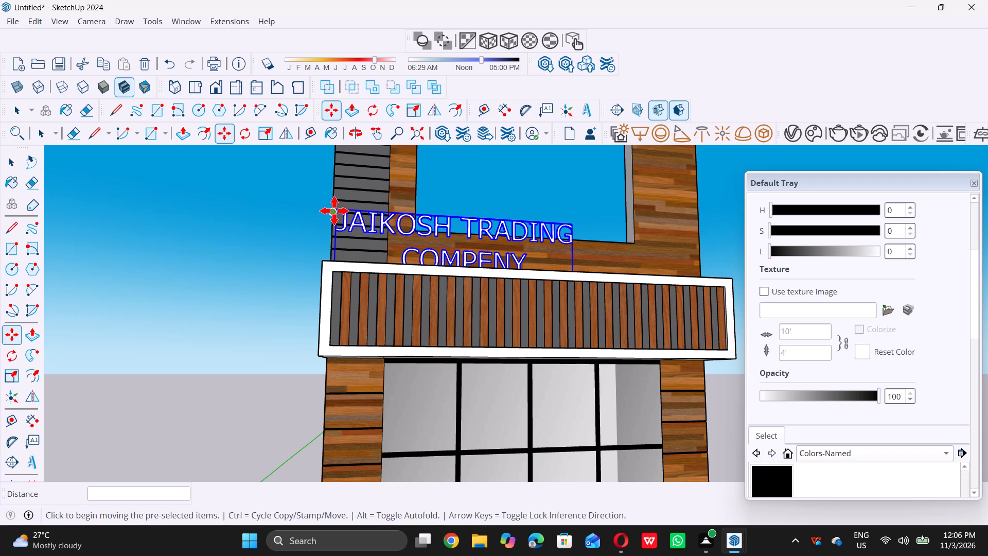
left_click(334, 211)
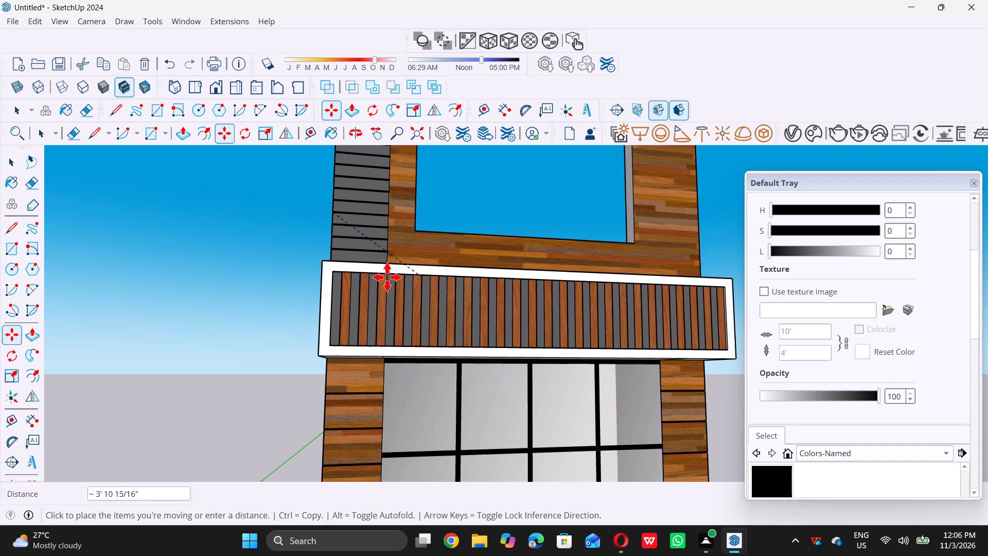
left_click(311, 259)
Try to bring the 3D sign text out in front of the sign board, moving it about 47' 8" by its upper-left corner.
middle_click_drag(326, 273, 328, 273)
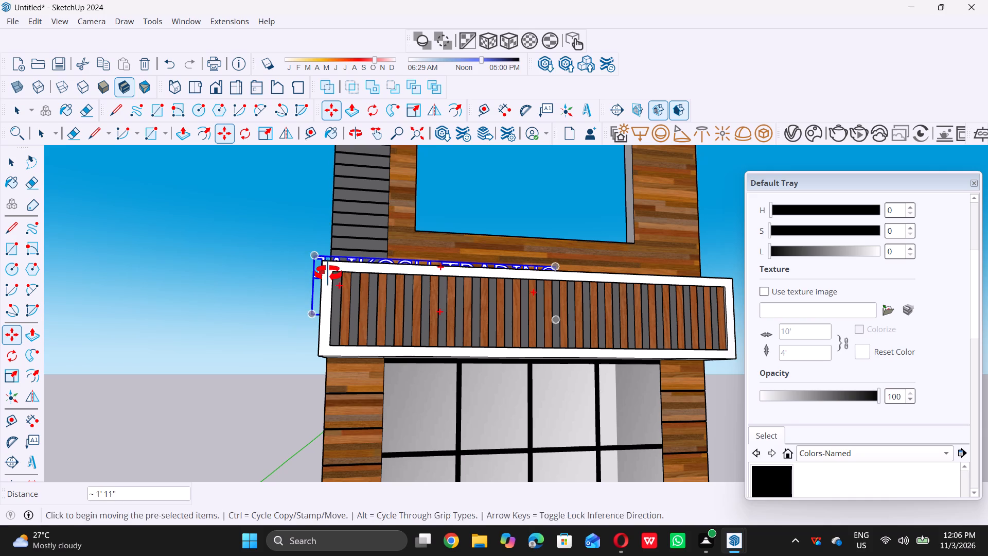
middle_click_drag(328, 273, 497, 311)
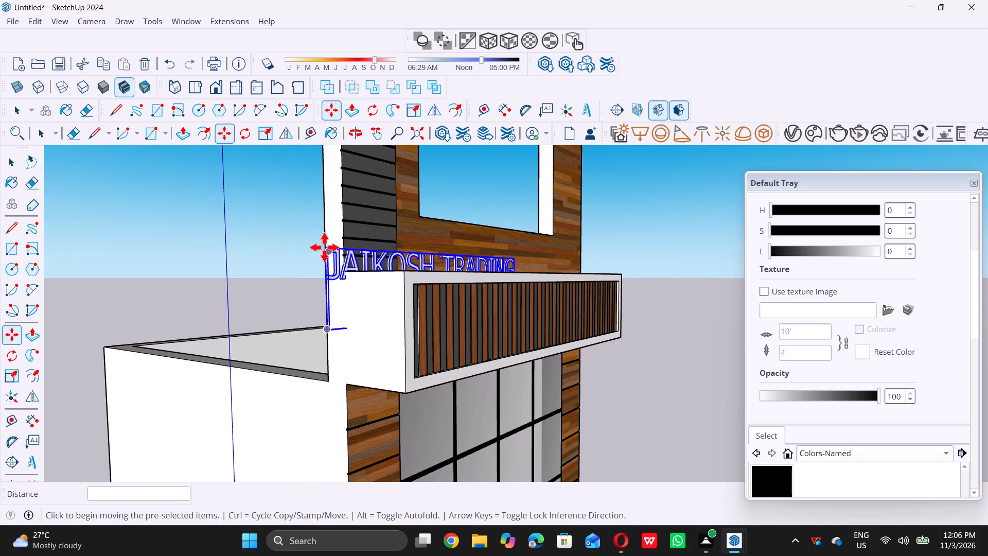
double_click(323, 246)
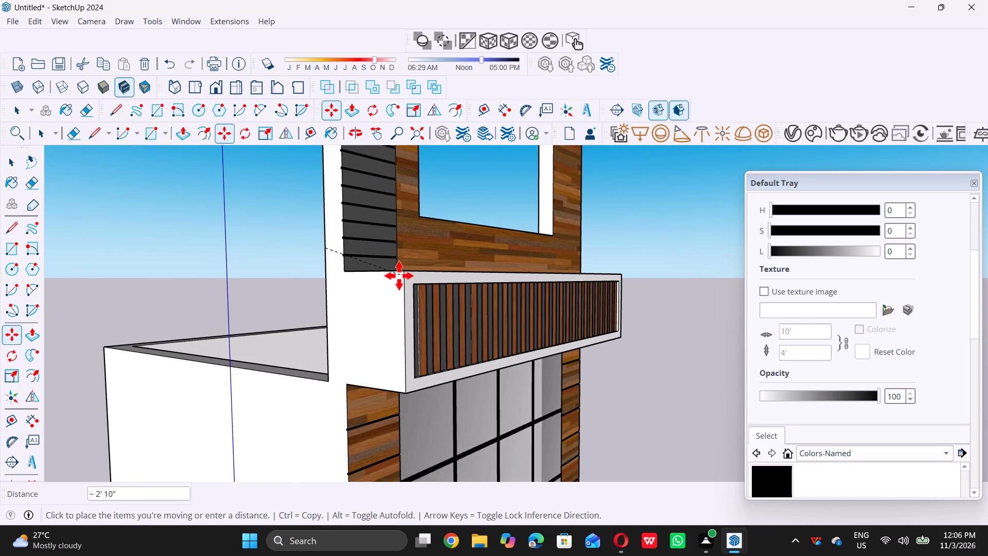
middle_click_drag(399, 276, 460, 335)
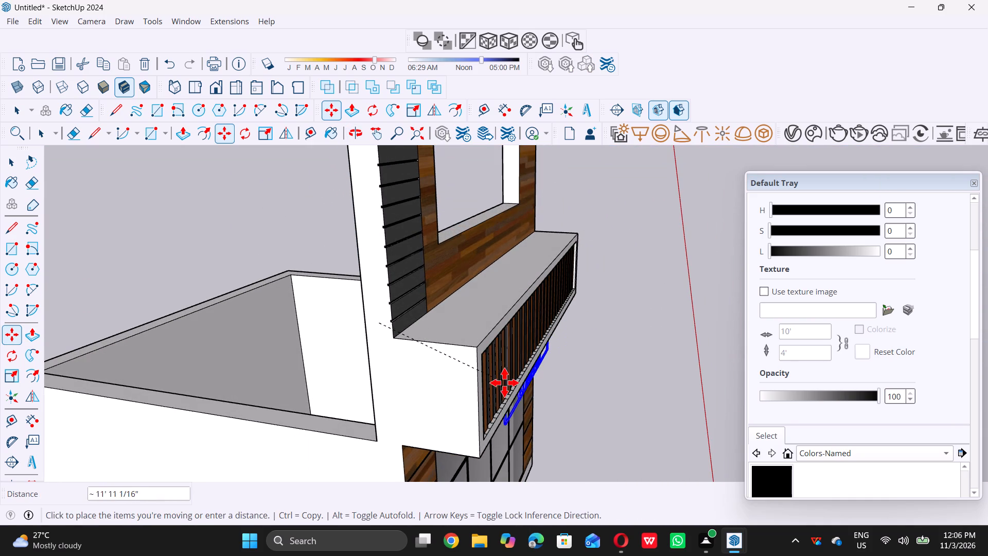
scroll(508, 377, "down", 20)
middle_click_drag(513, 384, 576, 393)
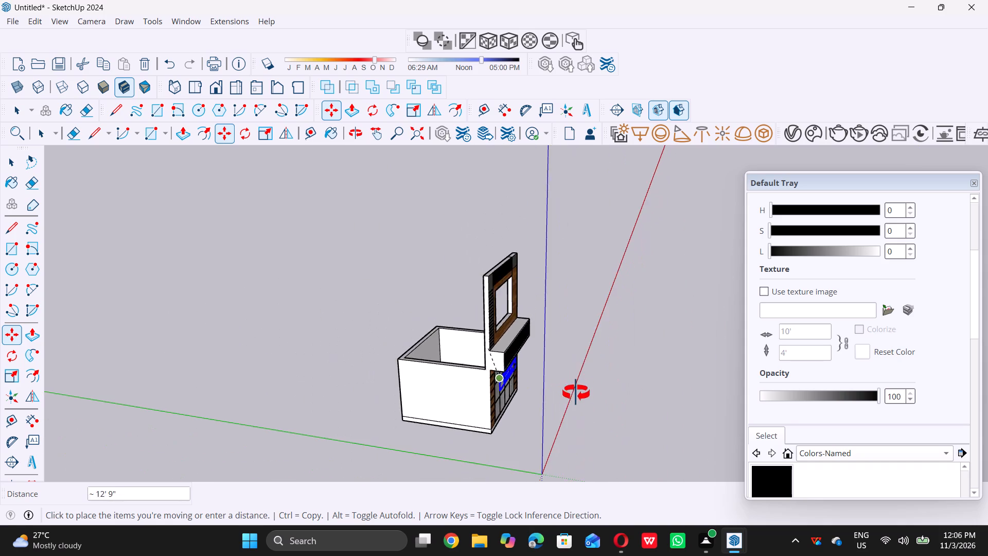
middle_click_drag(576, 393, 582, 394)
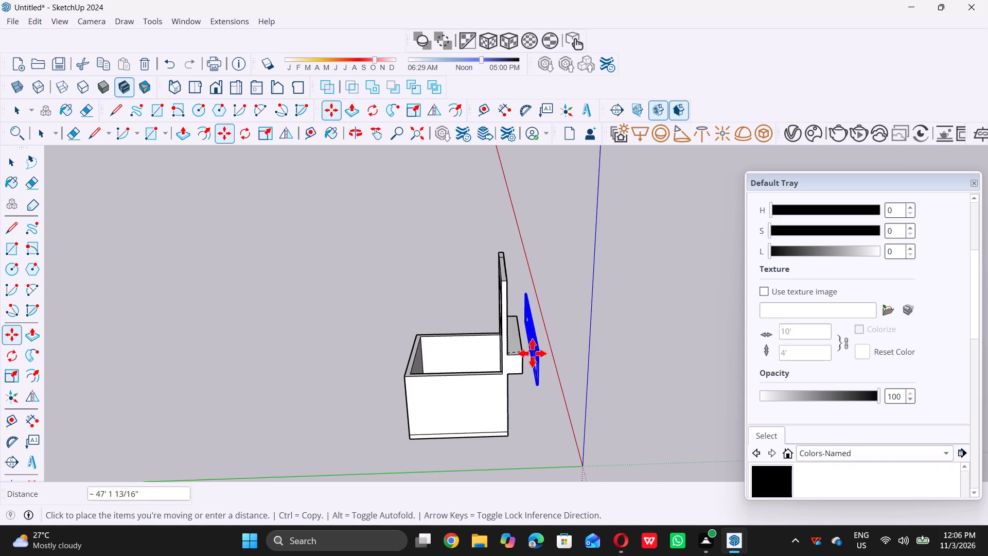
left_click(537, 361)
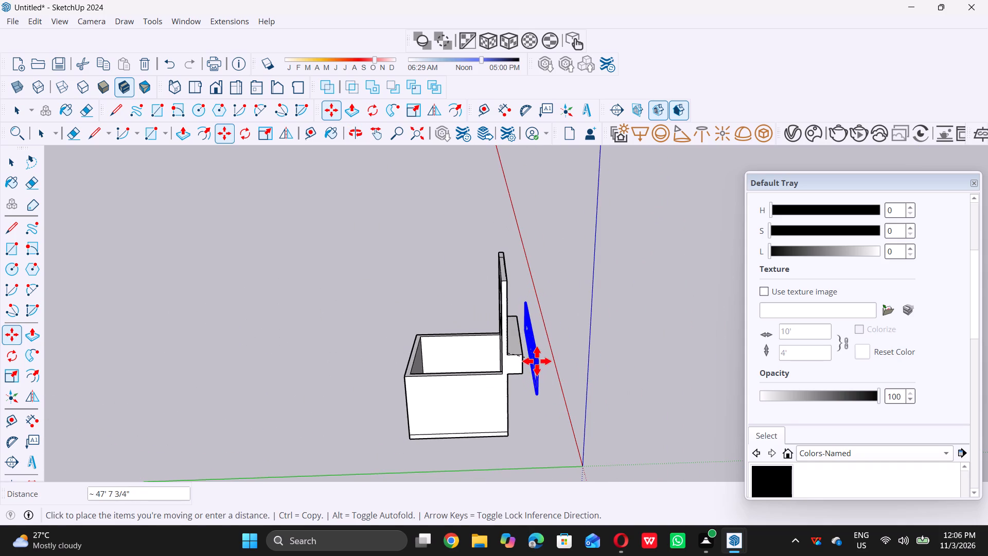
Move the 3D sign text by its lower-left corner about 40' 7" to the open space beside the sign board's left end.
middle_click_drag(568, 363, 511, 314)
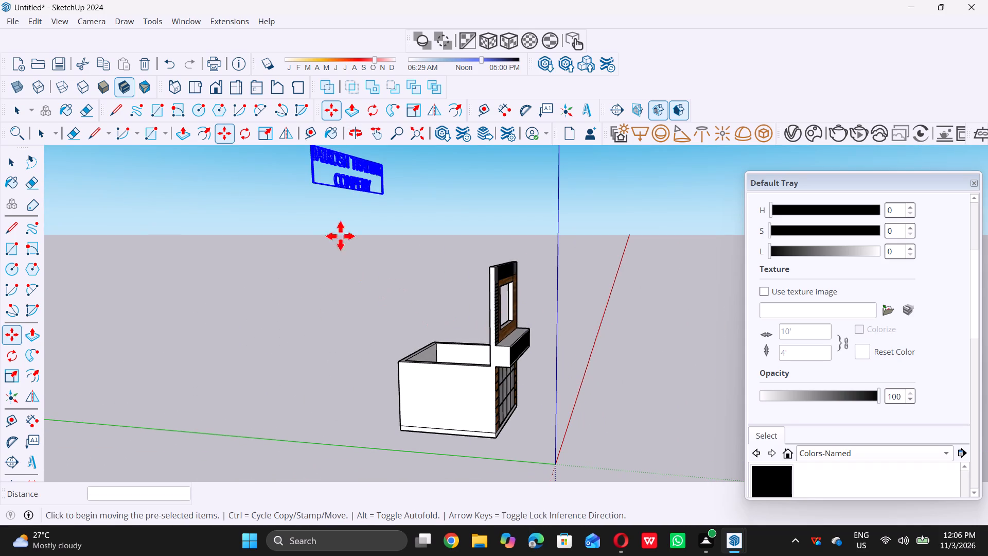
left_click(311, 180)
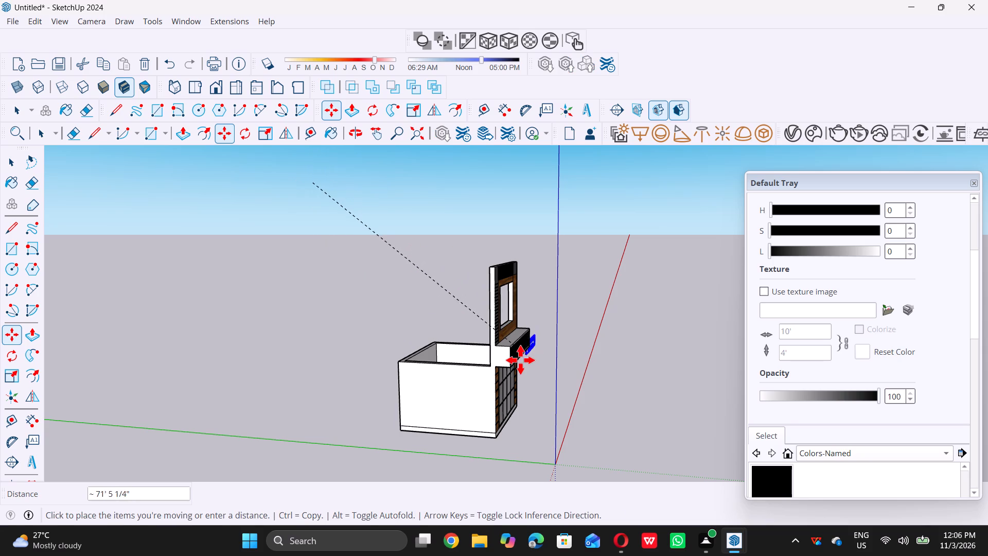
scroll(519, 360, "up", 10)
middle_click_drag(497, 334, 421, 319)
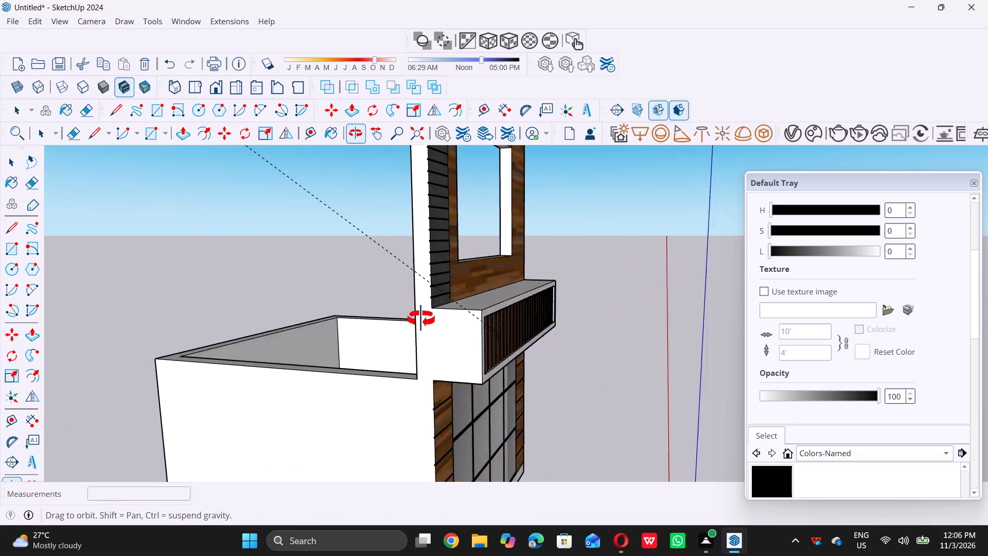
middle_click_drag(421, 319, 404, 315)
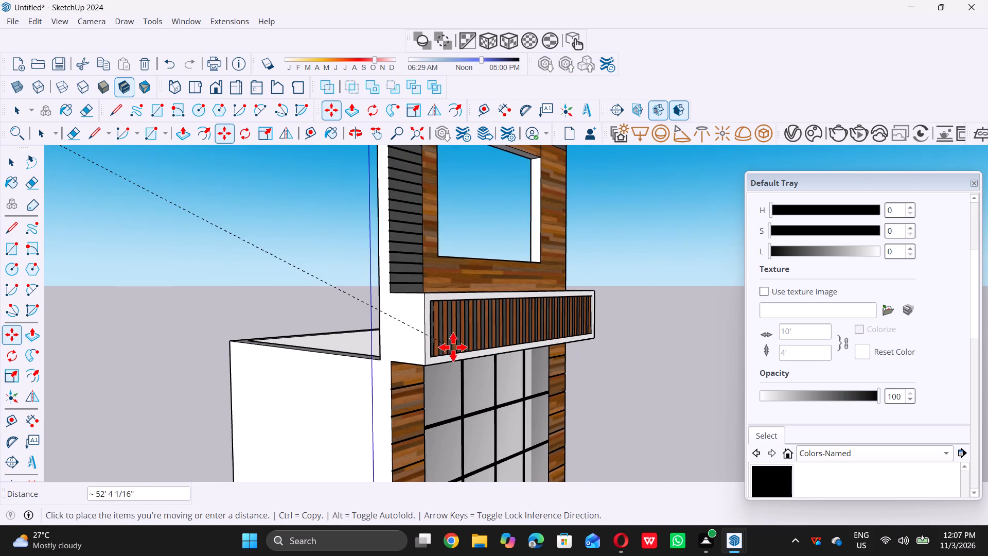
middle_click_drag(453, 347, 156, 378)
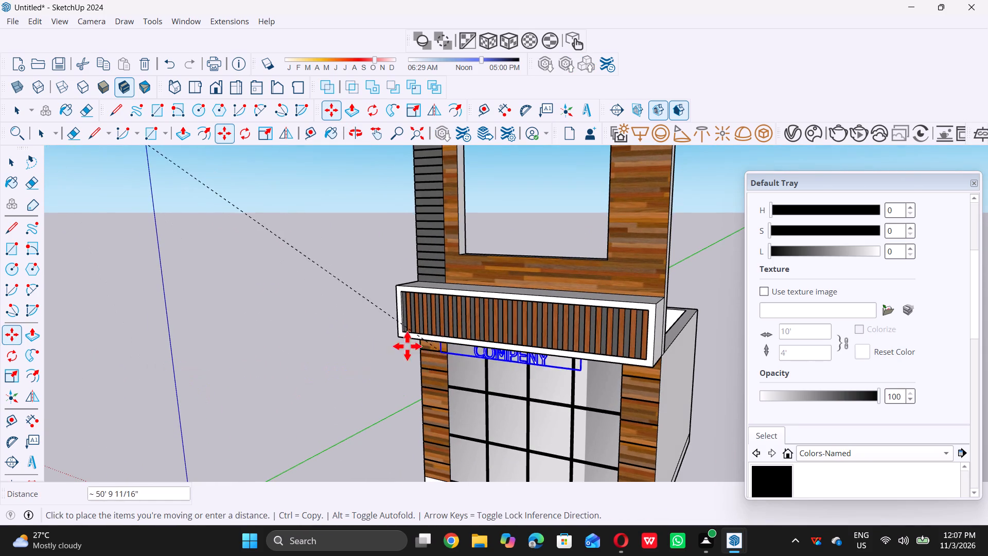
double_click(286, 364)
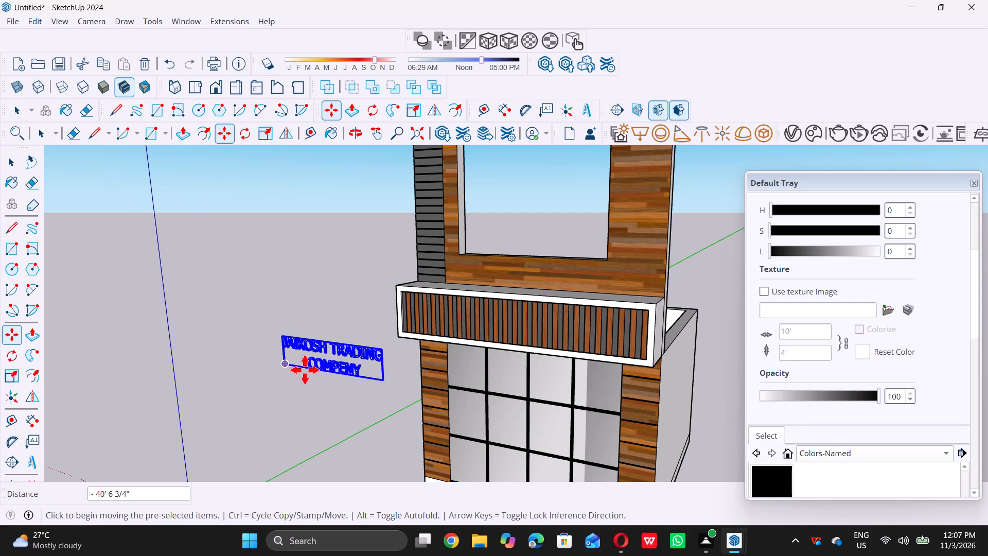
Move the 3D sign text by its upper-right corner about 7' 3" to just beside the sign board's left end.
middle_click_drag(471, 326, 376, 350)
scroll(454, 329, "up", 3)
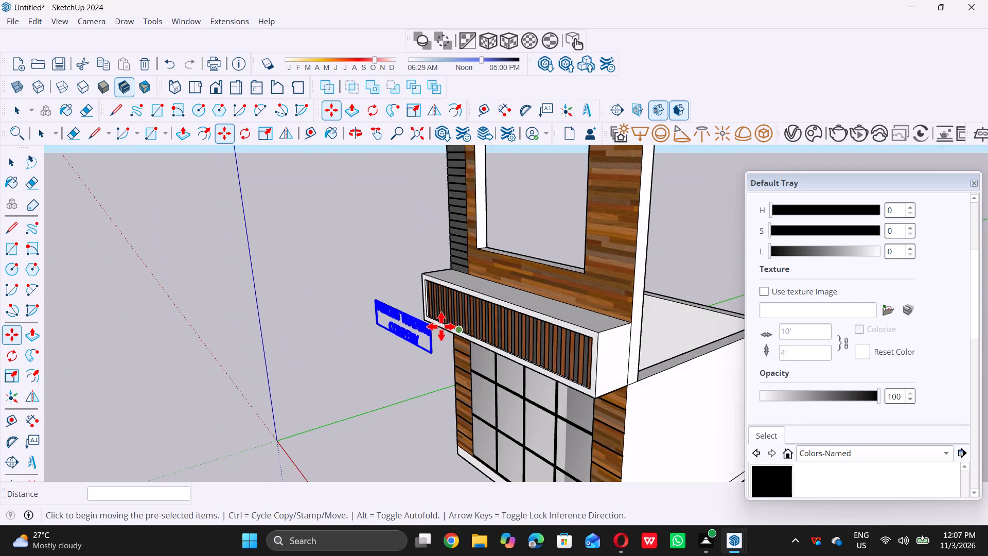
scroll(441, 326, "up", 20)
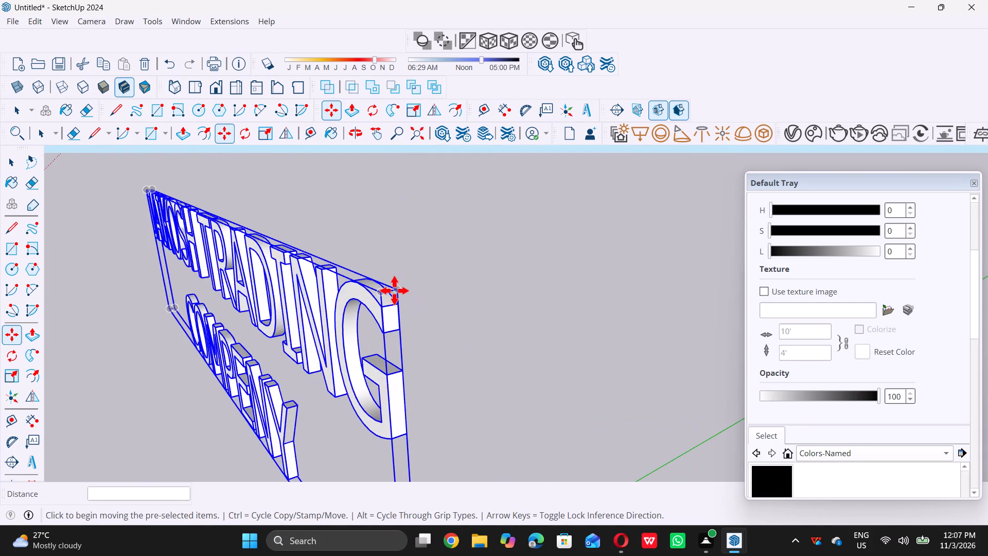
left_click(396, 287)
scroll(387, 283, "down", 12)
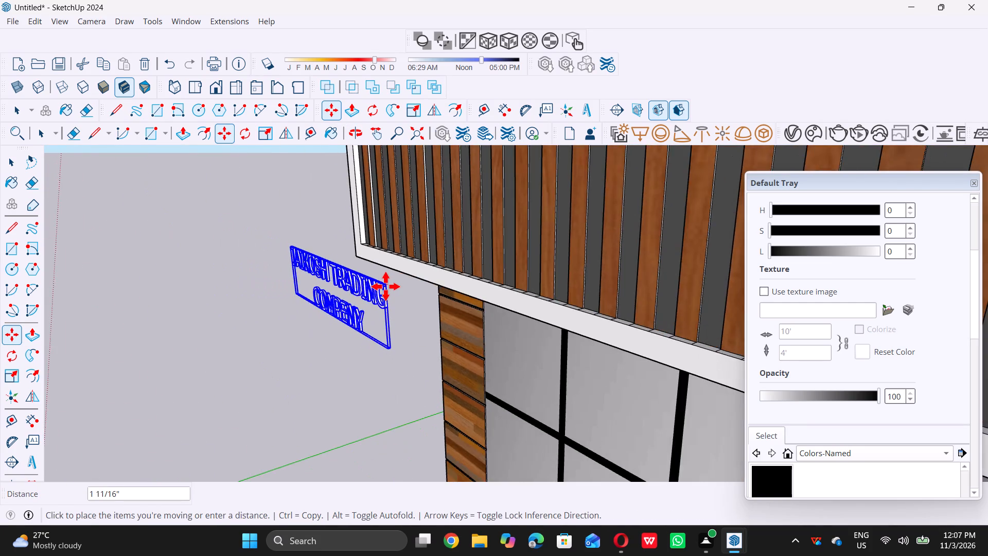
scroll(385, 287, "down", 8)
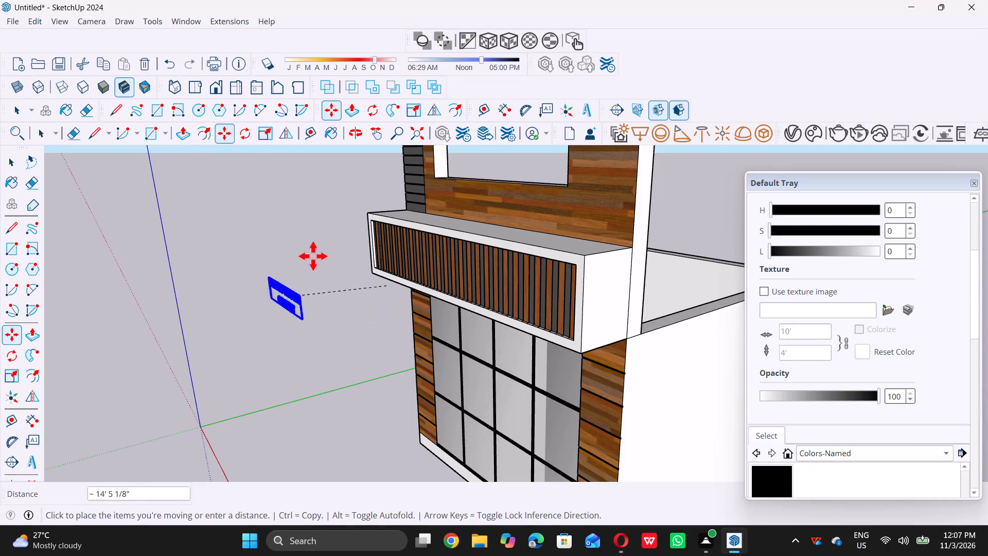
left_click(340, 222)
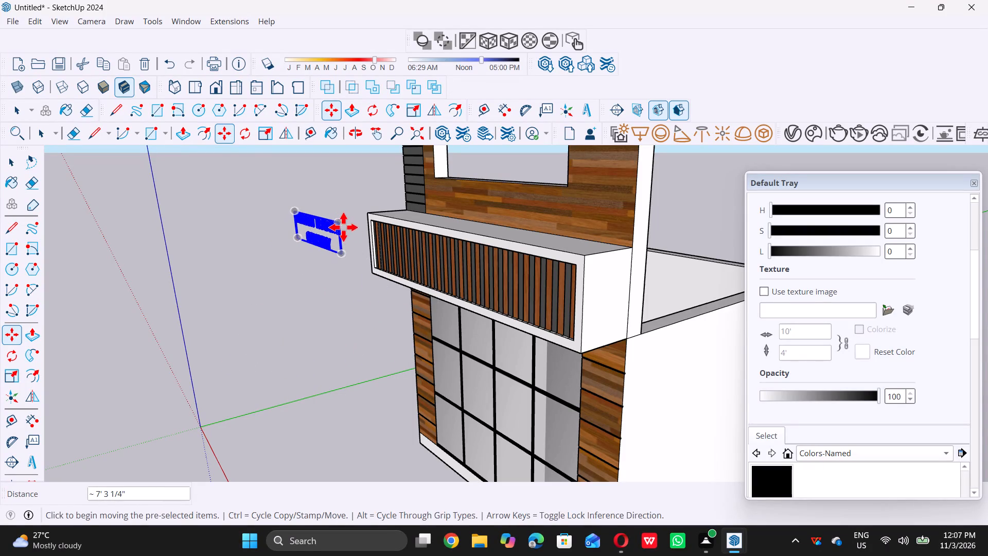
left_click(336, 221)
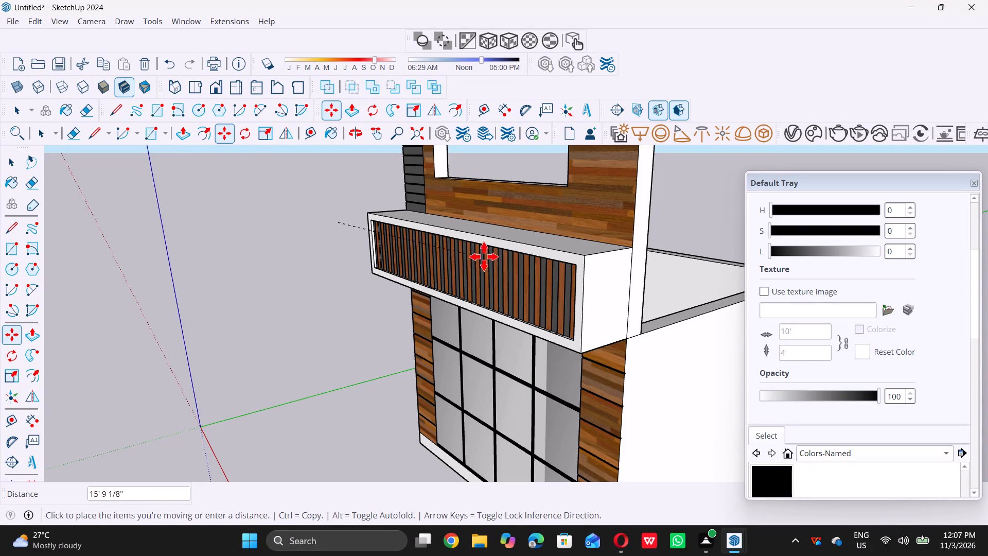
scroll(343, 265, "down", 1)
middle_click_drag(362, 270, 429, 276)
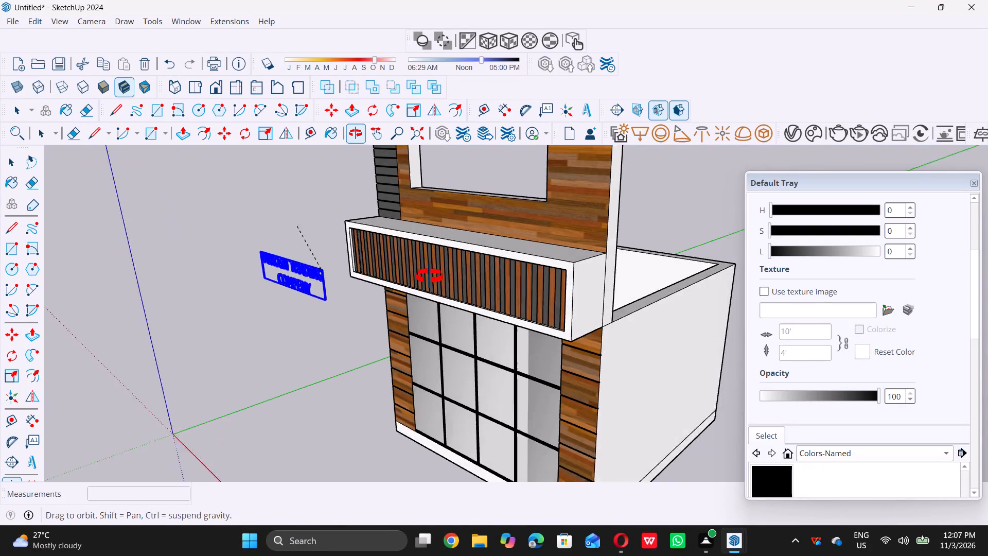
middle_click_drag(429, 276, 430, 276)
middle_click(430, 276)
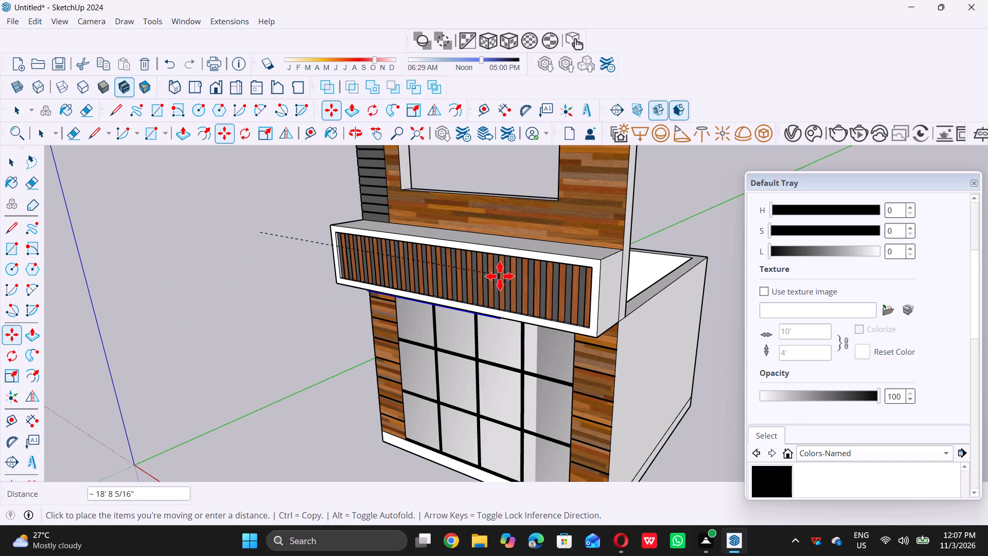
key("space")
Undo the last two moves of the 3D sign text.
key("ctrl+z")
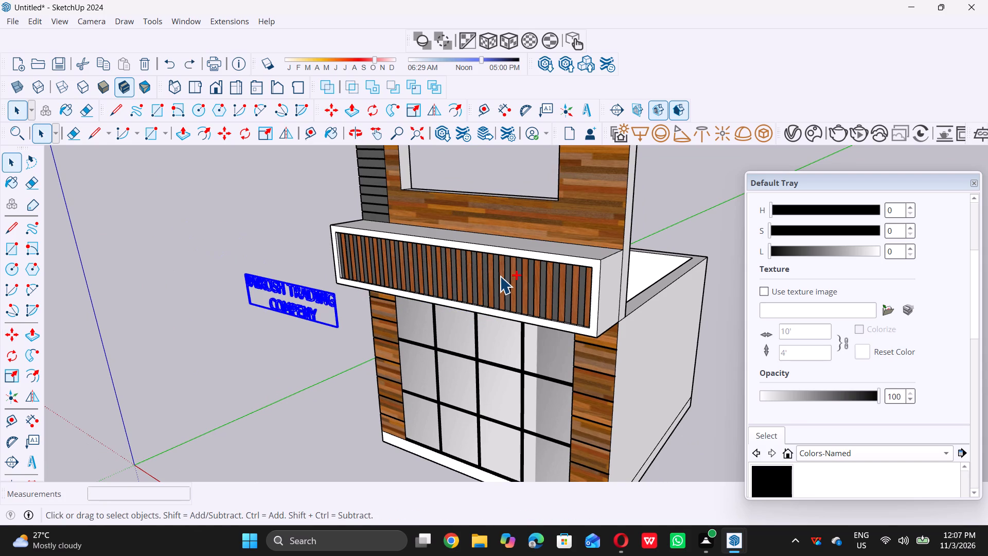
key("ctrl+z")
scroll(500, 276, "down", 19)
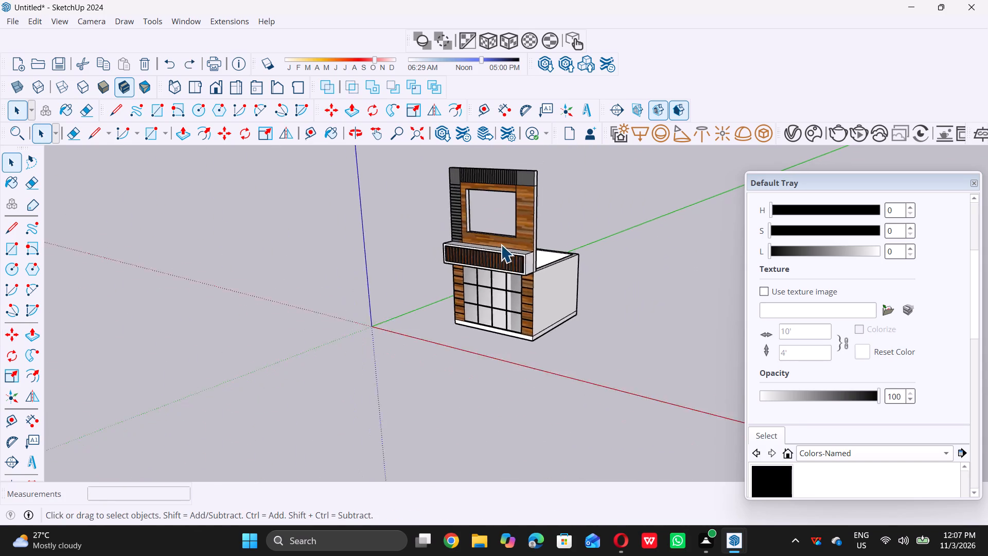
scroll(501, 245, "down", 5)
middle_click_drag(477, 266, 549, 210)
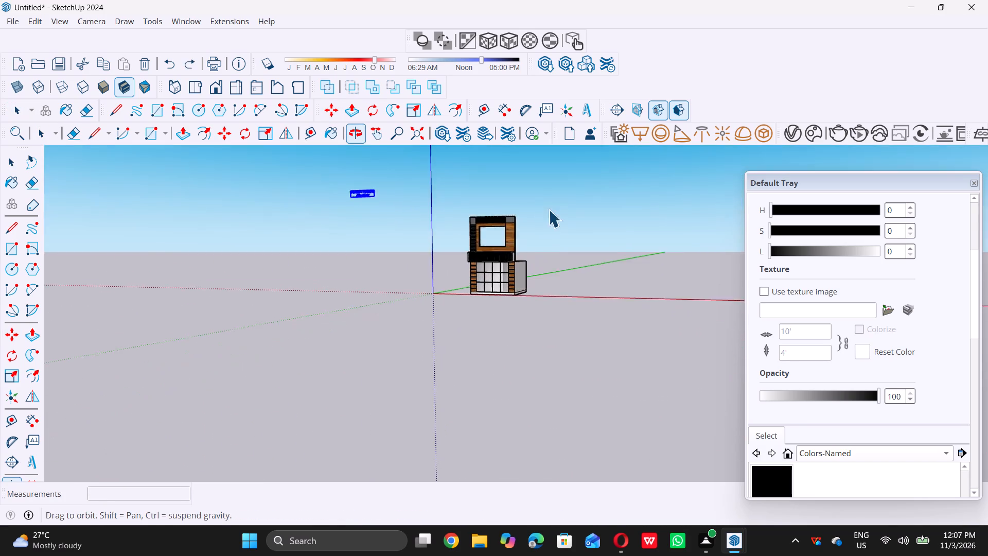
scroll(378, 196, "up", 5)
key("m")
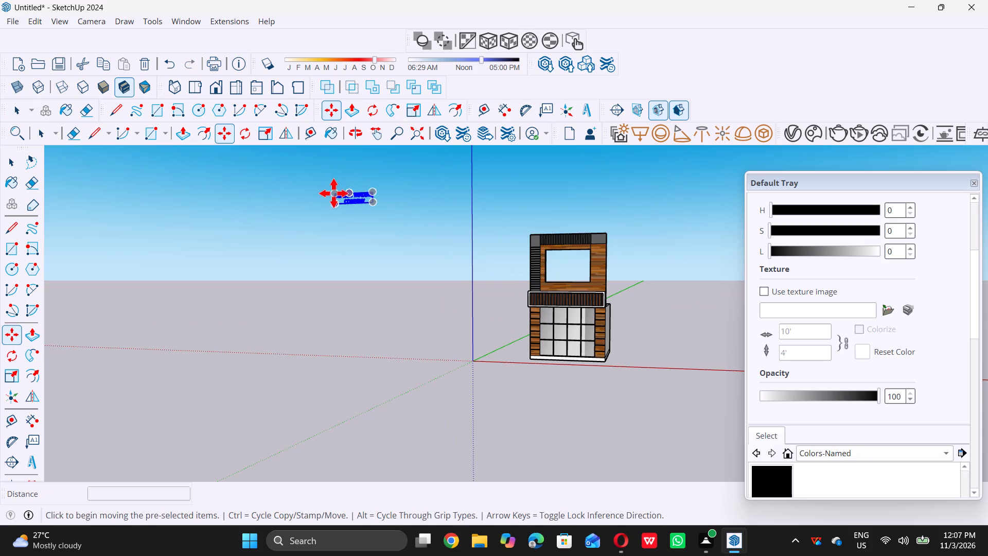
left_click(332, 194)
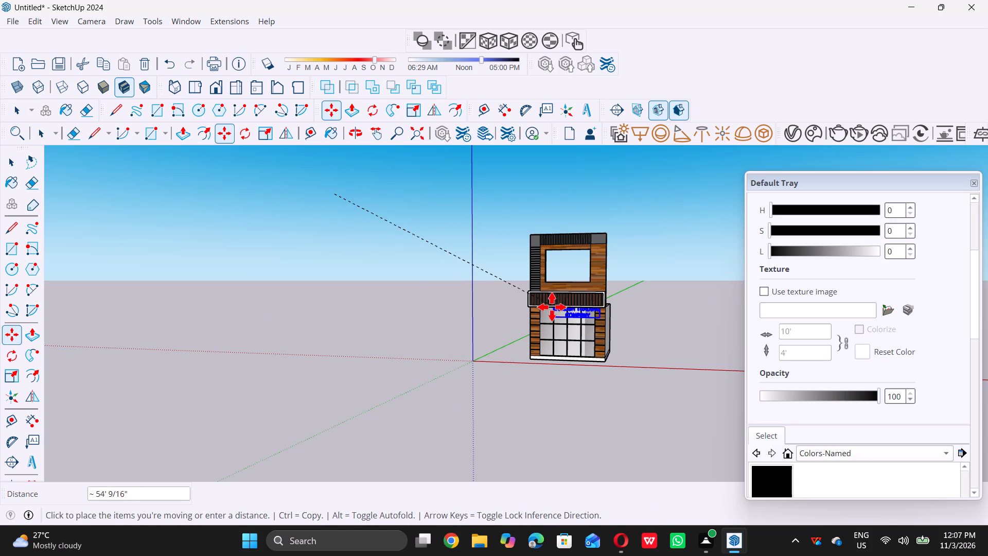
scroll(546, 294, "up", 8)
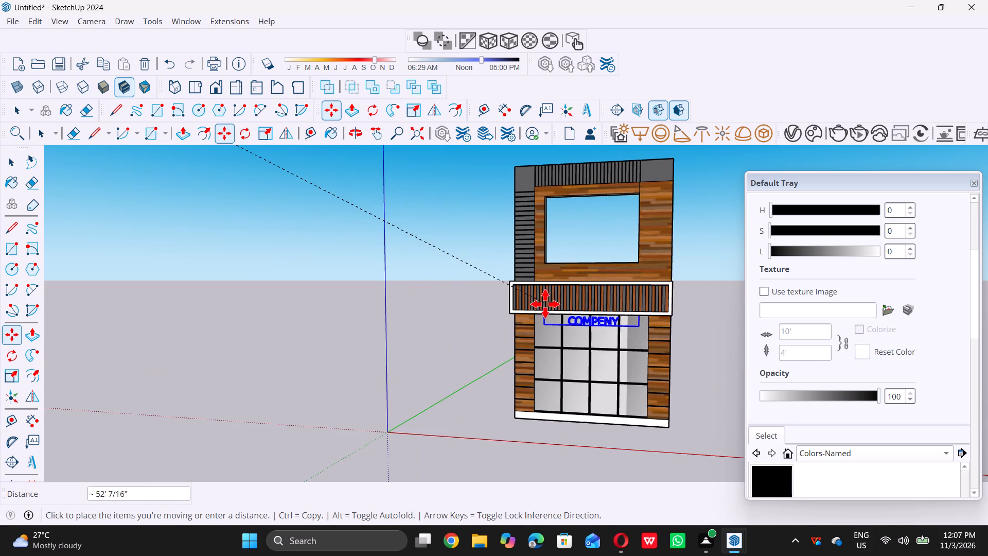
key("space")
Undo the remaining sign text moves and its placement until the 3D text is removed from the model.
key("ctrl+z")
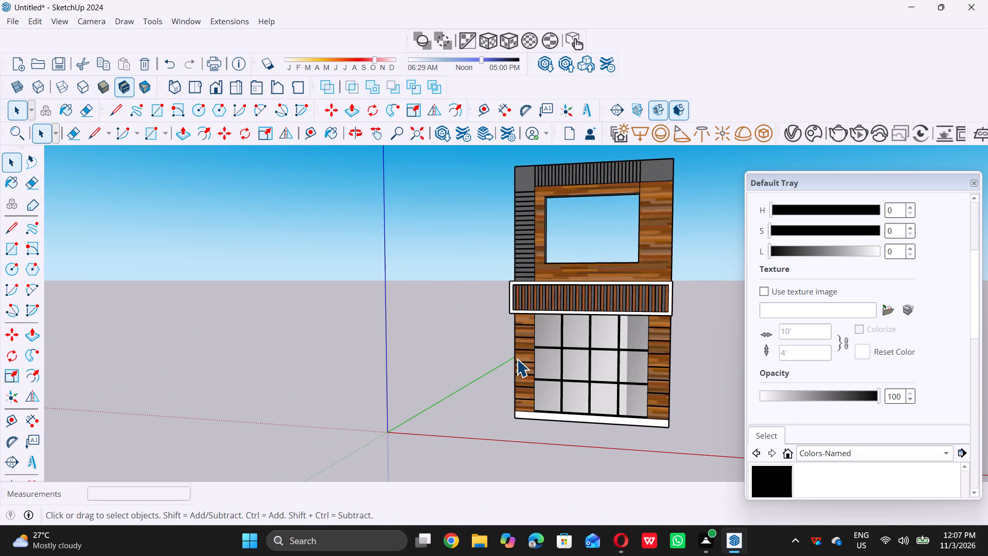
scroll(517, 364, "down", 16)
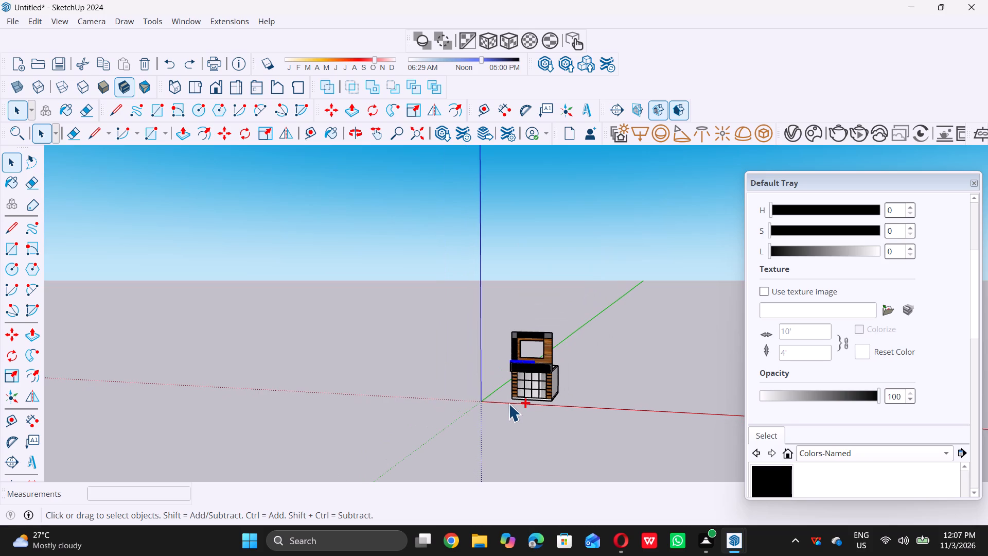
key("ctrl+z")
key("ctrl+z")
key("ctrl+z")
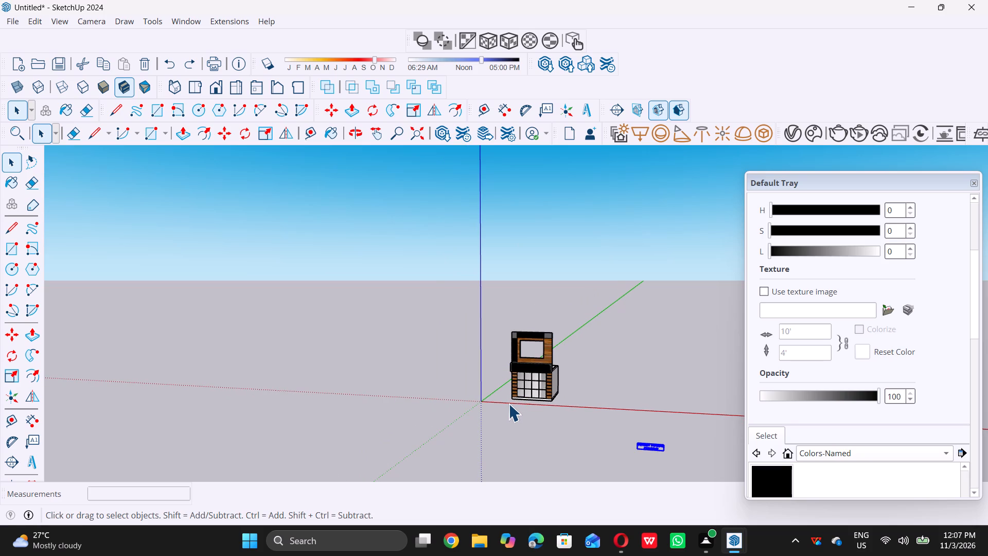
key("ctrl+z")
key("ctrl+z")
key("ctrl+z")
key("ctrl+z")
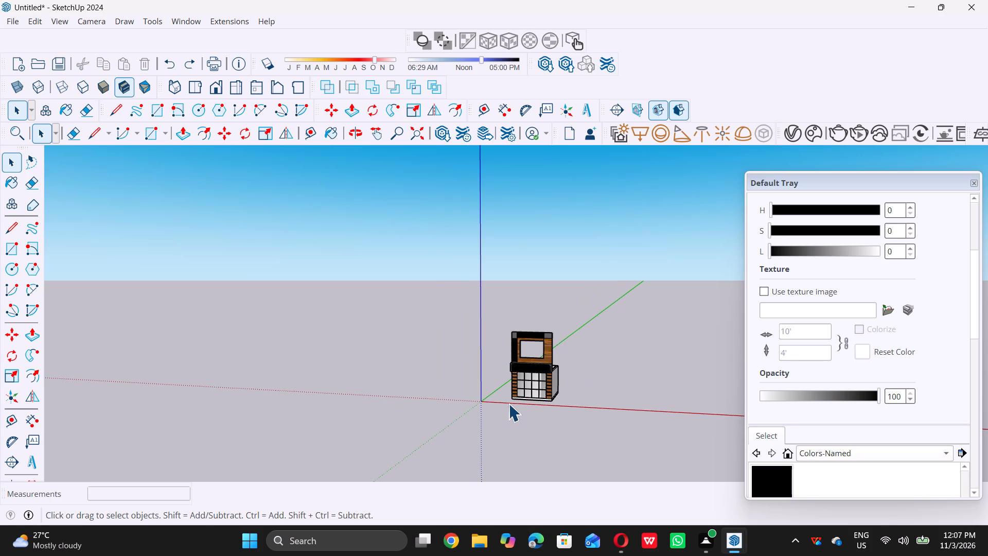
Create 3D text reading "JAIKOSH TRADING" with an indented "COMPENY" on a second line, and place it at the facade window opening's lower-left corner.
middle_click_drag(538, 369, 559, 359)
scroll(555, 364, "up", 11)
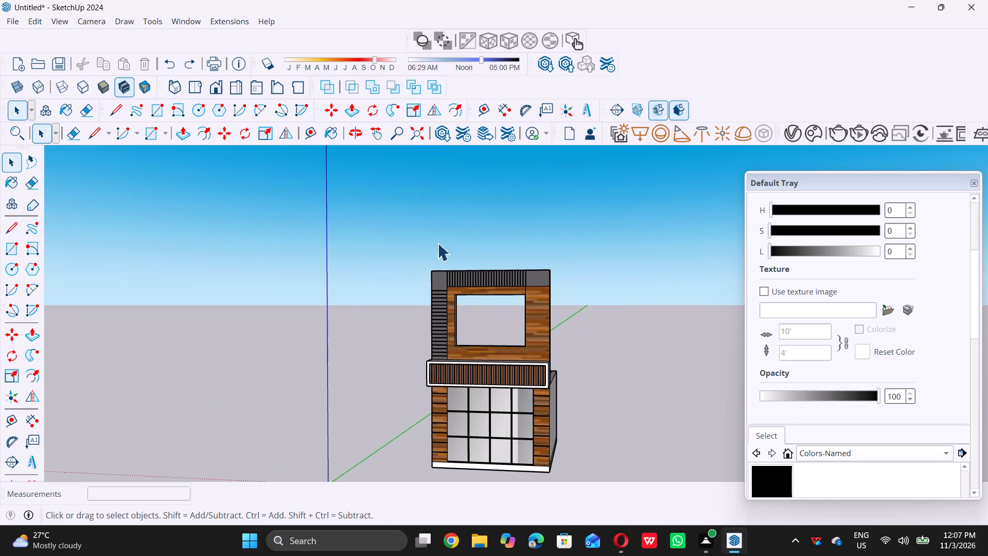
double_click(154, 22)
double_click(154, 22)
left_click(154, 22)
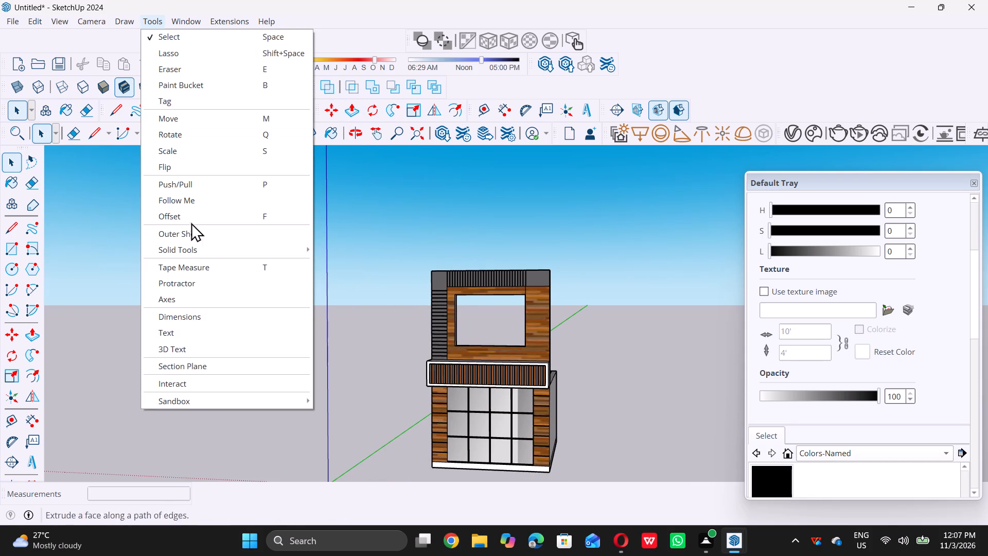
left_click(193, 353)
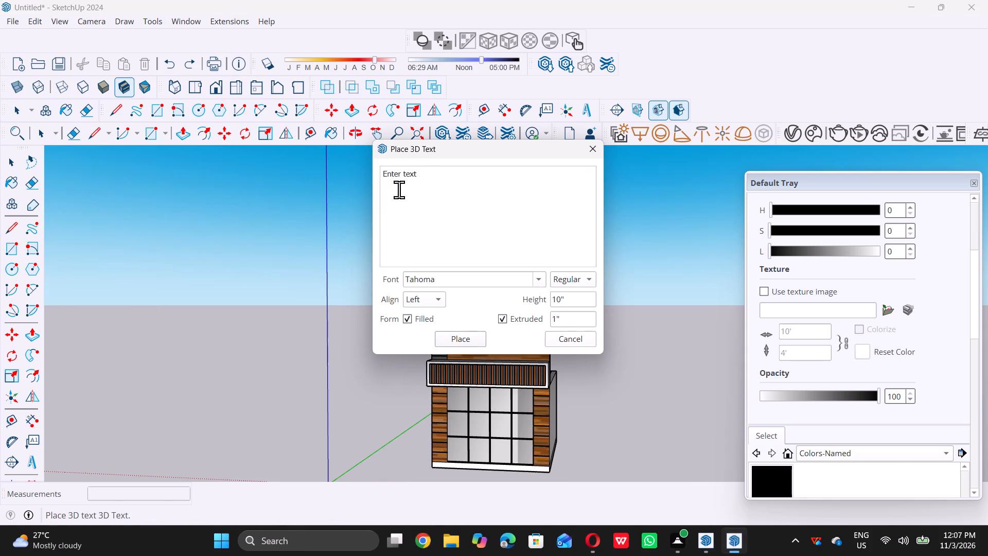
double_click(424, 174)
key("BackSpace")
key("BackSpace")
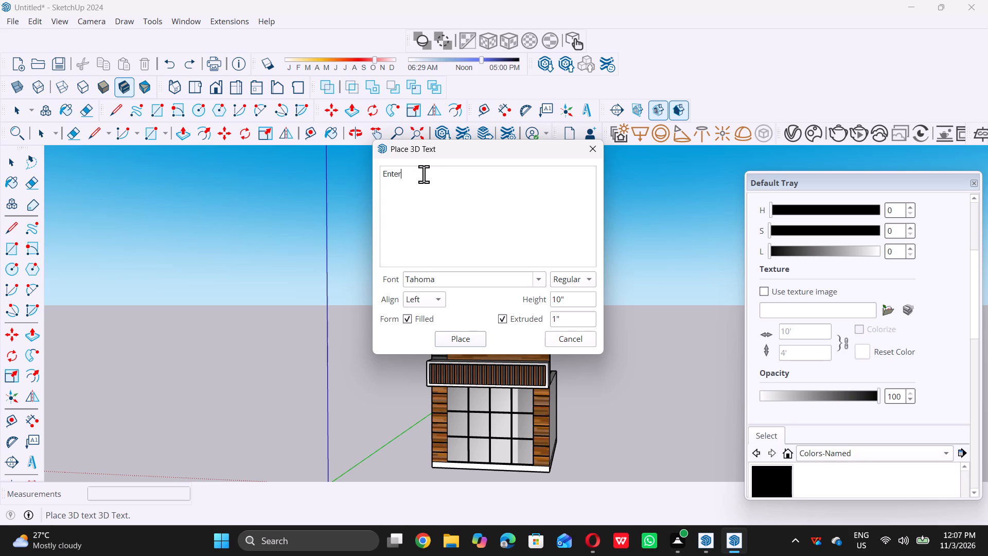
key("BackSpace")
key("BackSpace")
key("BackSpace")
key("BackSpace")
key("BackSpace")
key("BackSpace")
key("BackSpace")
key("BackSpace")
key("BackSpace")
key("BackSpace")
key("BackSpace")
key("BackSpace")
key("BackSpace")
key("BackSpace")
key("BackSpace")
type("JA")
type("IK")
type("OSH")
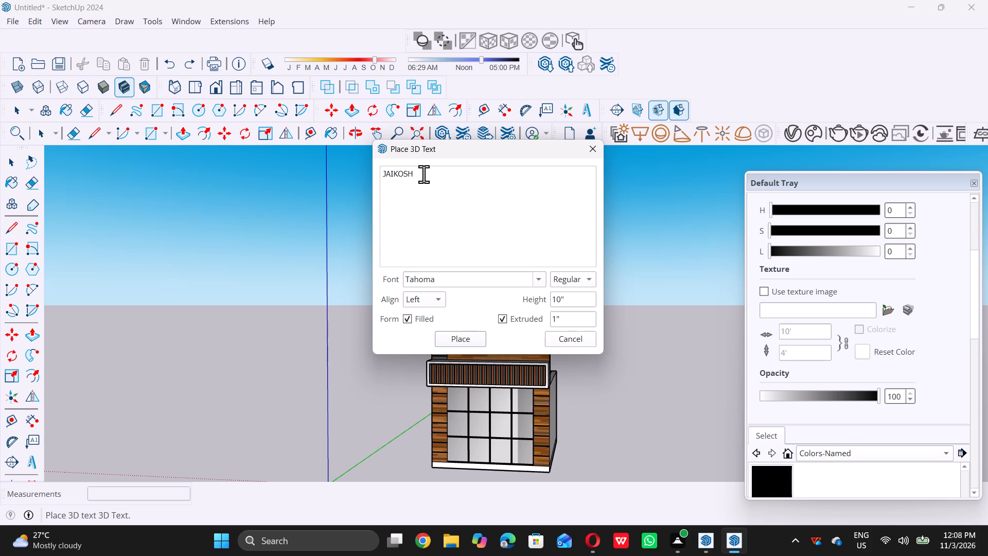
key("space")
type("TRADI")
type("NG")
key("Return")
key("space")
key("space")
key("space")
key("space")
key("space")
type("CO")
key("m")
type("PEN")
key("y")
double_click(457, 340)
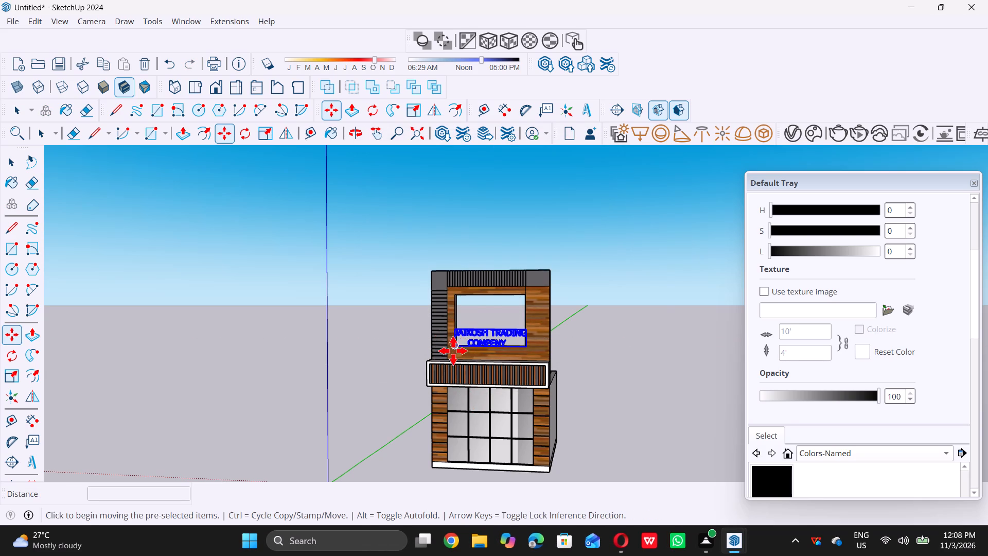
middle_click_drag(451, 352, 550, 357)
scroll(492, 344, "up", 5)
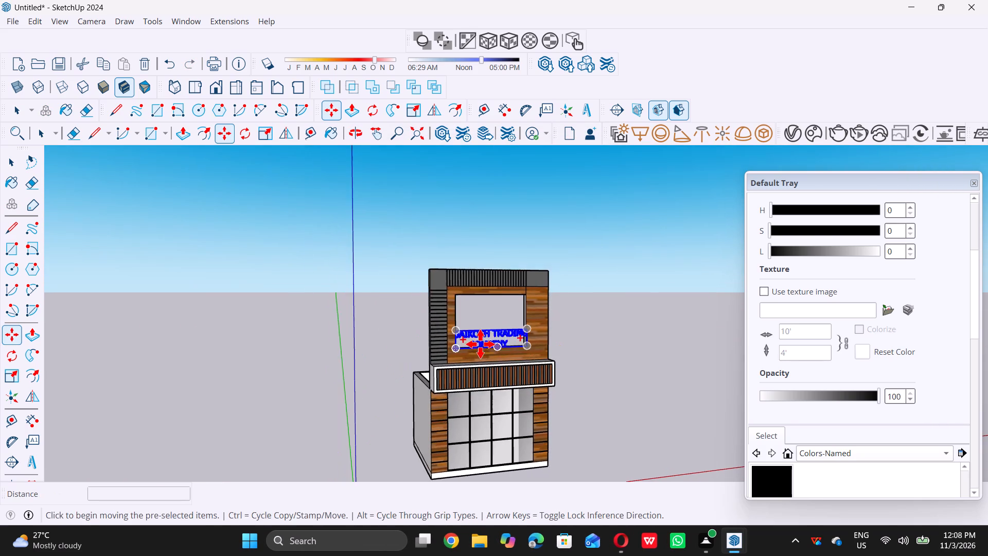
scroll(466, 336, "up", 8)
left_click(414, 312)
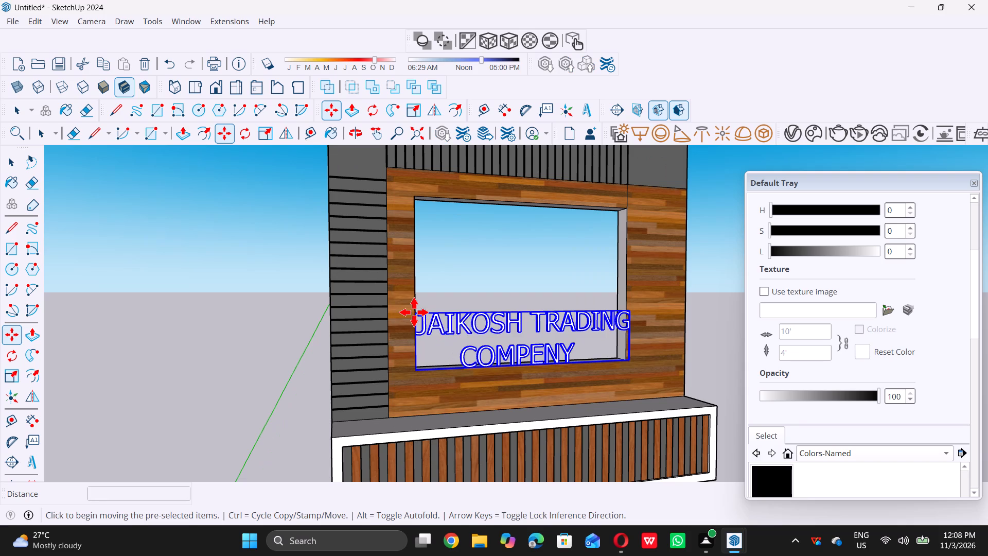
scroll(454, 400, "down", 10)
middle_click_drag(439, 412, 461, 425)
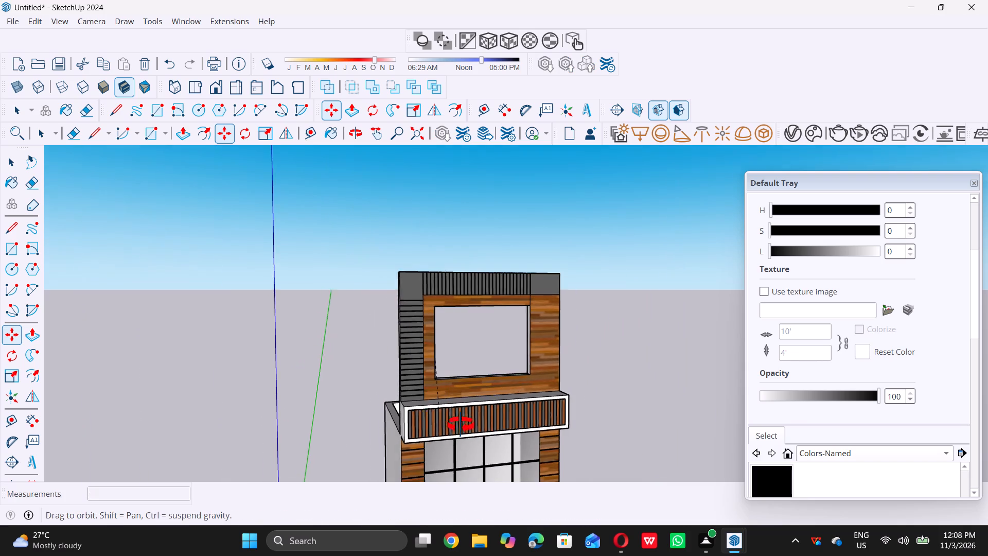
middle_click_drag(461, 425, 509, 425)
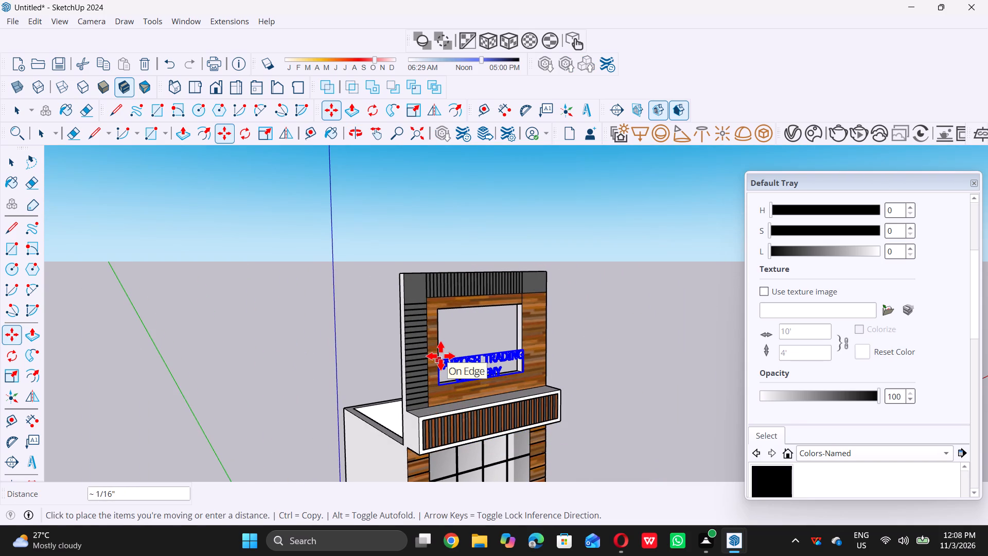
Undo the placement of the 3D sign text at the facade's window opening.
key("ctrl+z")
key("ctrl+z")
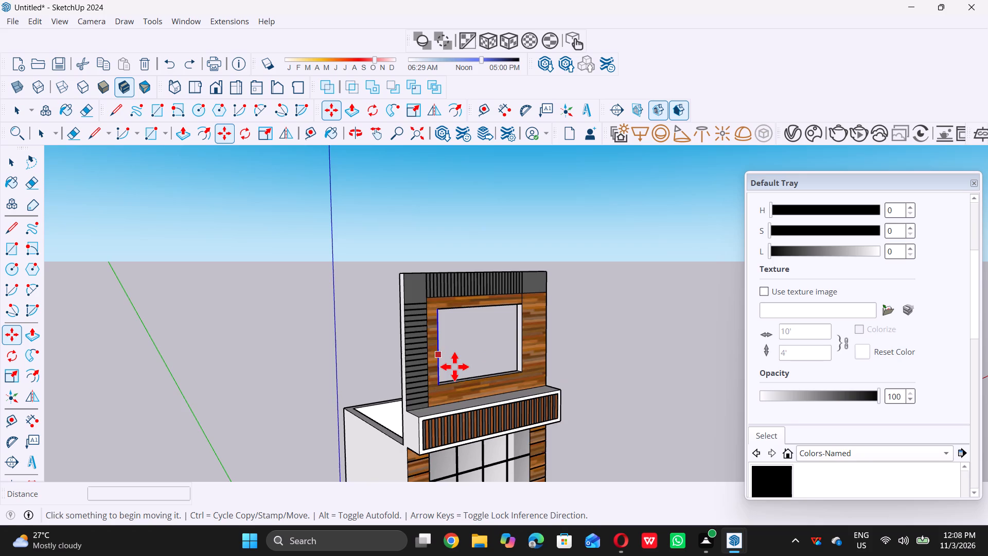
Start a new 3D text with the building's front facade in view.
scroll(465, 370, "down", 9)
middle_click_drag(482, 396, 422, 357)
middle_click_drag(522, 394, 514, 394)
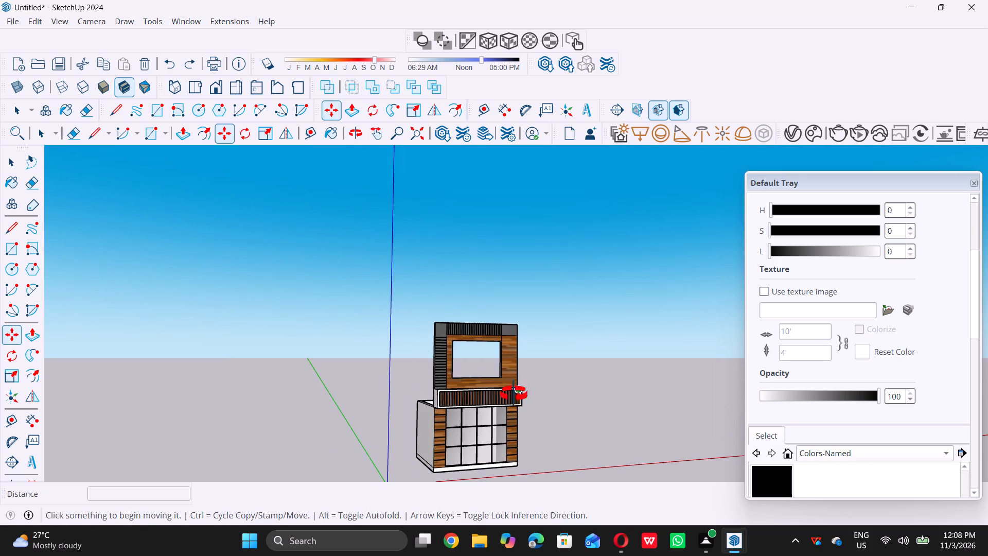
middle_click_drag(514, 394, 461, 379)
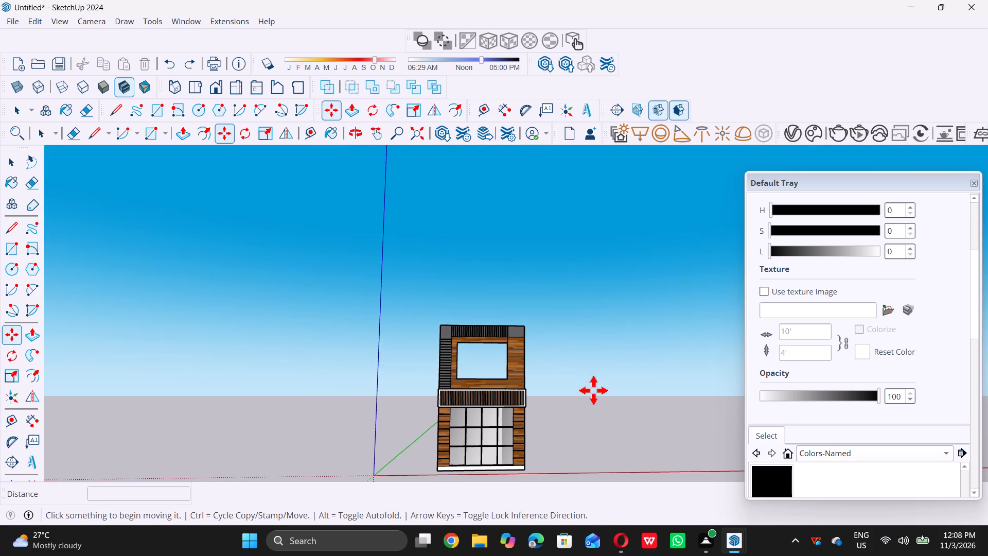
key("space")
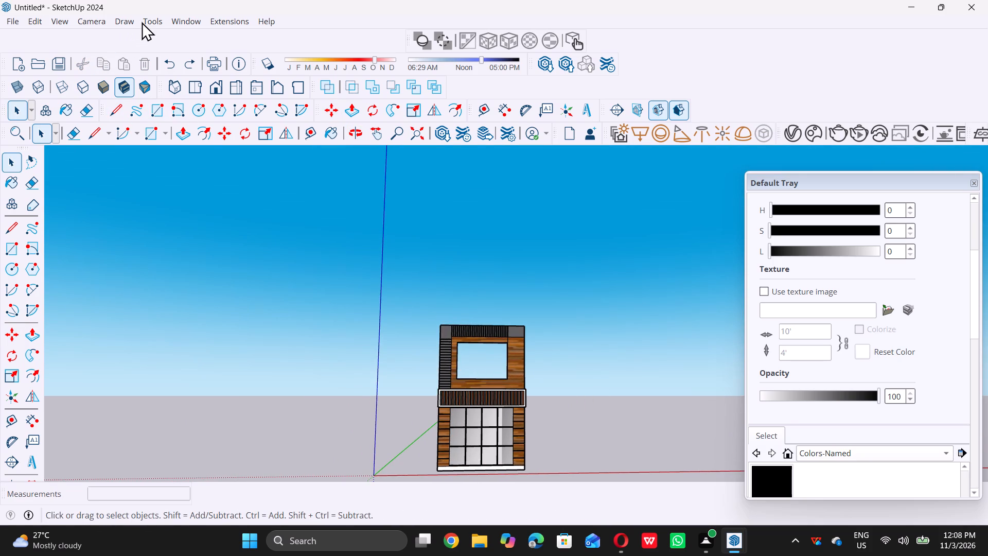
left_click(148, 22)
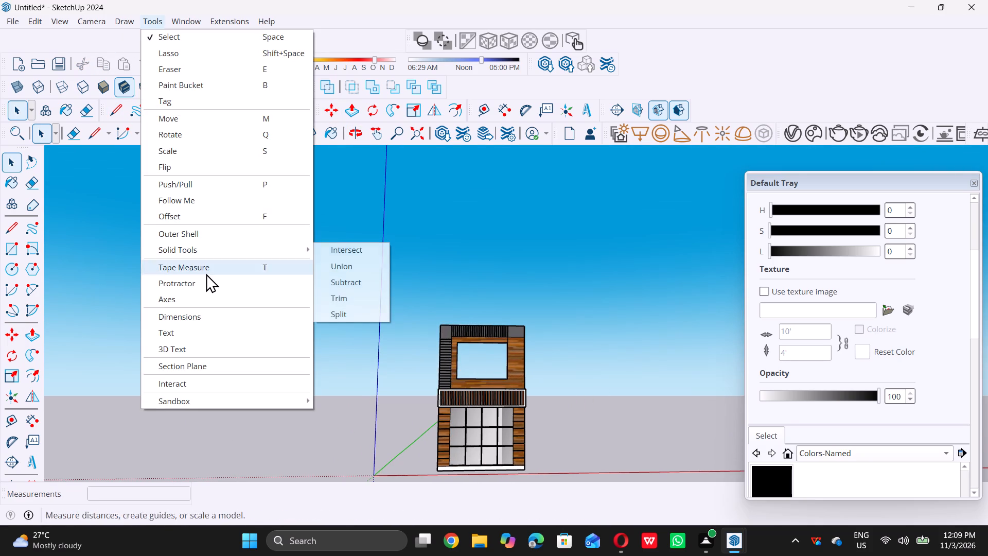
double_click(200, 345)
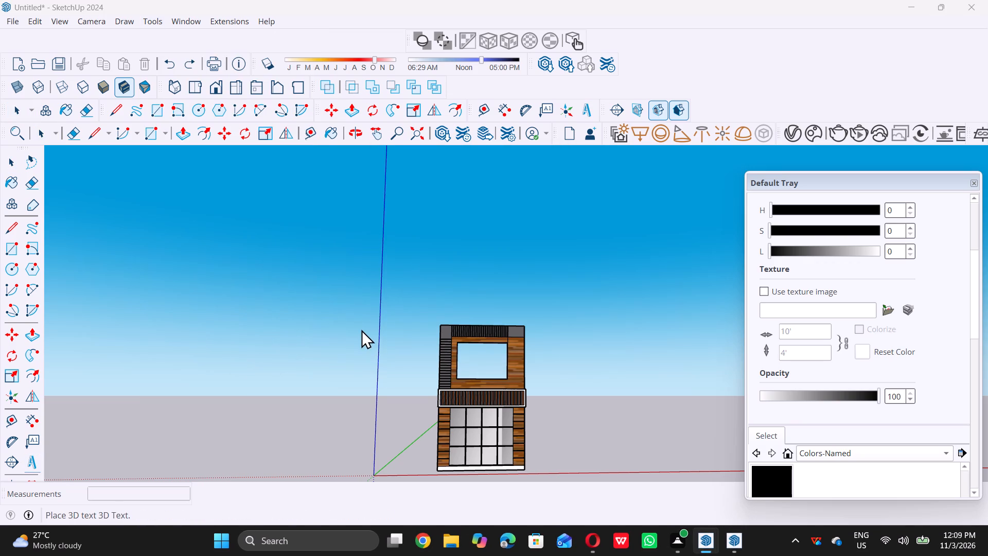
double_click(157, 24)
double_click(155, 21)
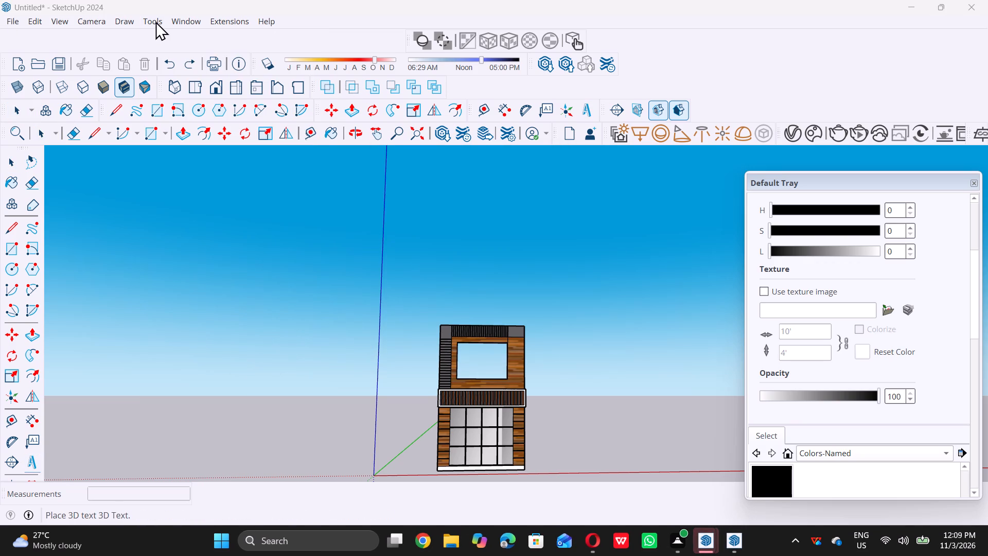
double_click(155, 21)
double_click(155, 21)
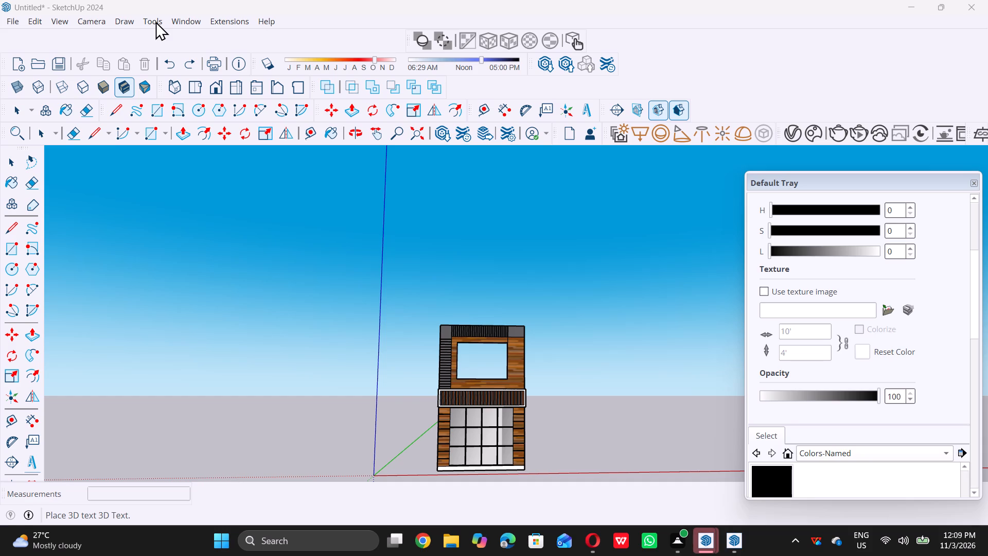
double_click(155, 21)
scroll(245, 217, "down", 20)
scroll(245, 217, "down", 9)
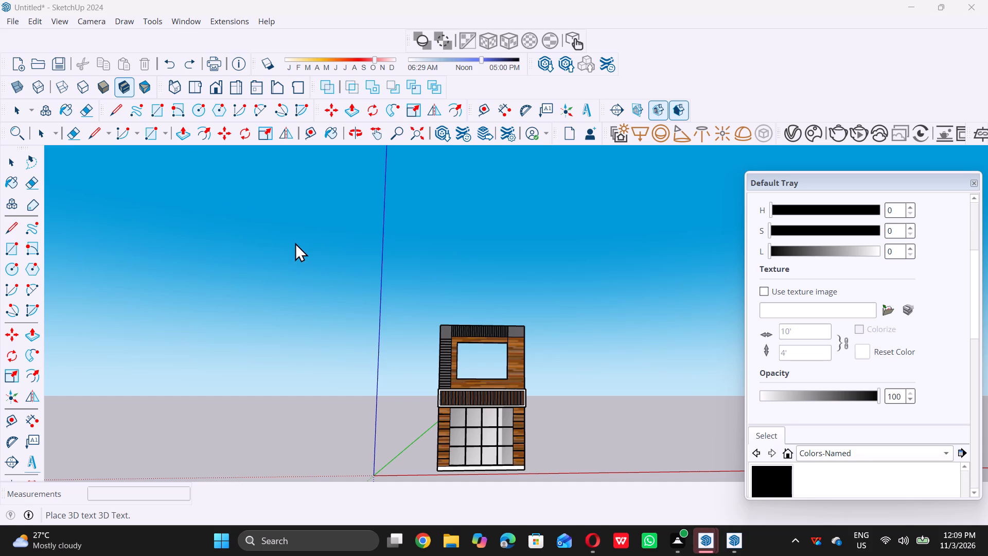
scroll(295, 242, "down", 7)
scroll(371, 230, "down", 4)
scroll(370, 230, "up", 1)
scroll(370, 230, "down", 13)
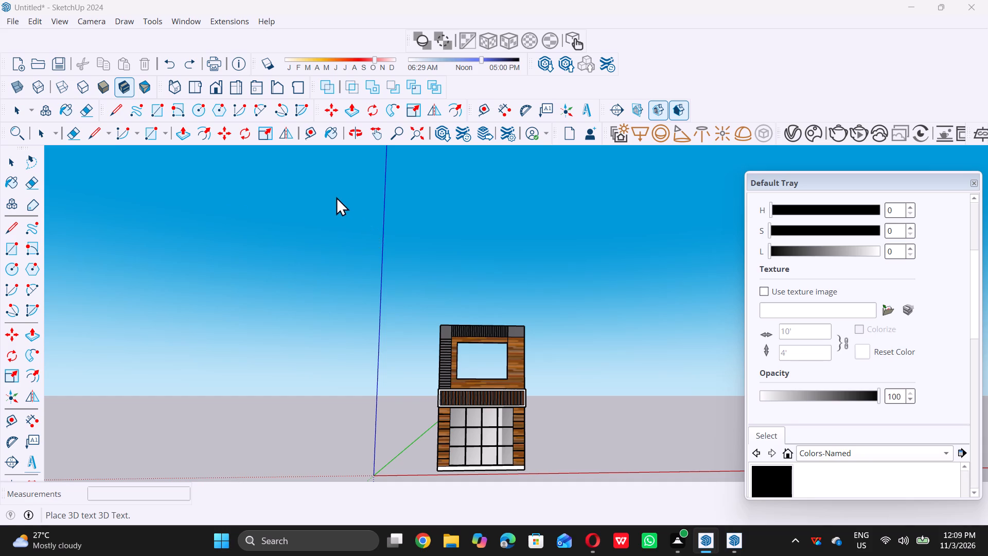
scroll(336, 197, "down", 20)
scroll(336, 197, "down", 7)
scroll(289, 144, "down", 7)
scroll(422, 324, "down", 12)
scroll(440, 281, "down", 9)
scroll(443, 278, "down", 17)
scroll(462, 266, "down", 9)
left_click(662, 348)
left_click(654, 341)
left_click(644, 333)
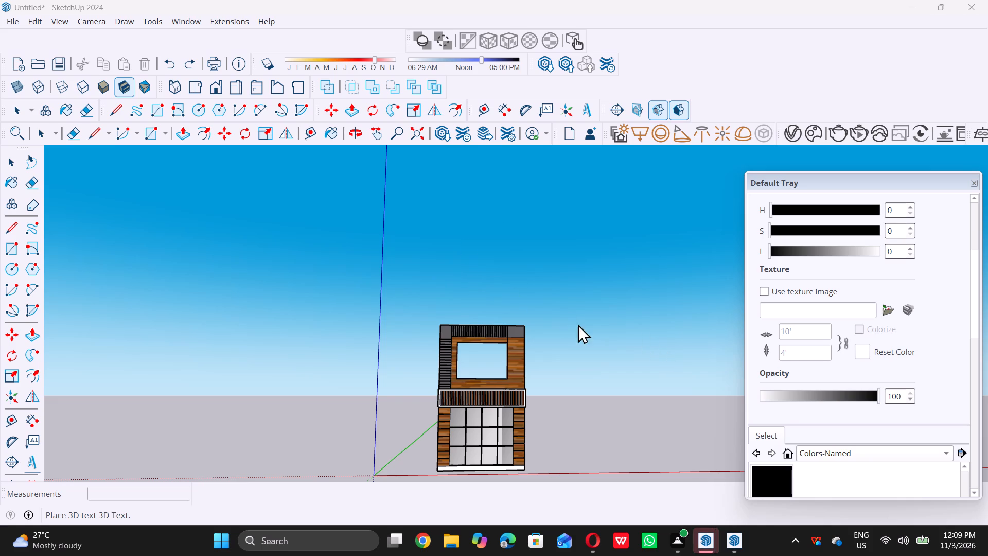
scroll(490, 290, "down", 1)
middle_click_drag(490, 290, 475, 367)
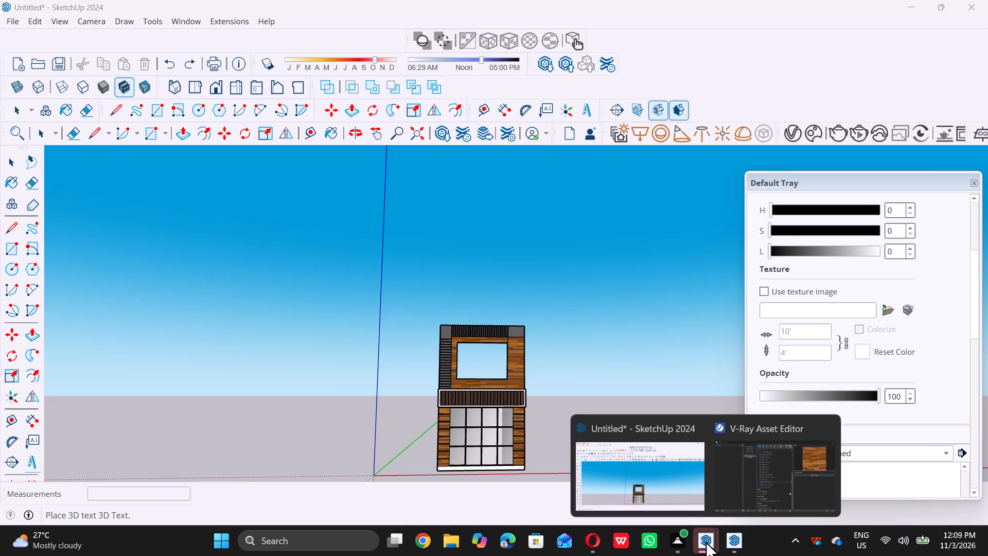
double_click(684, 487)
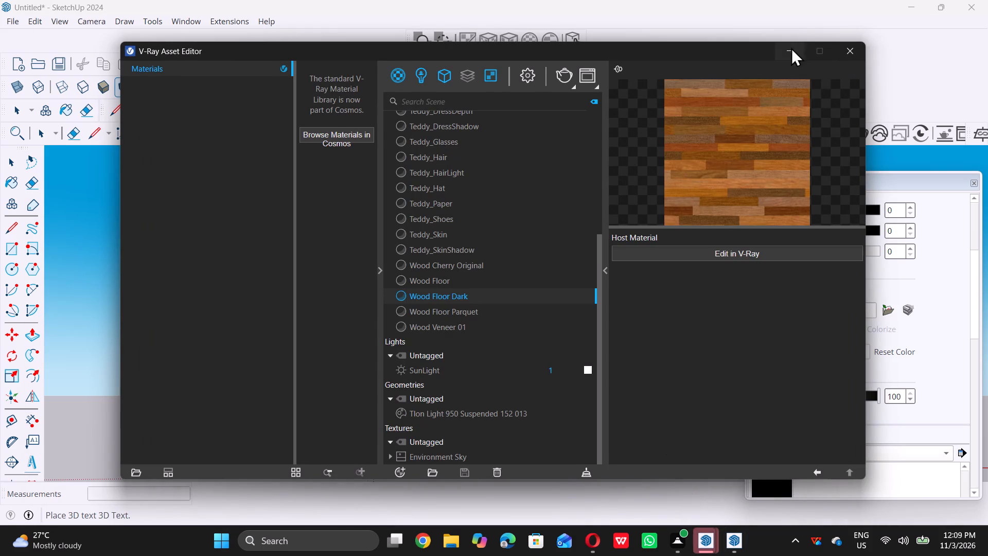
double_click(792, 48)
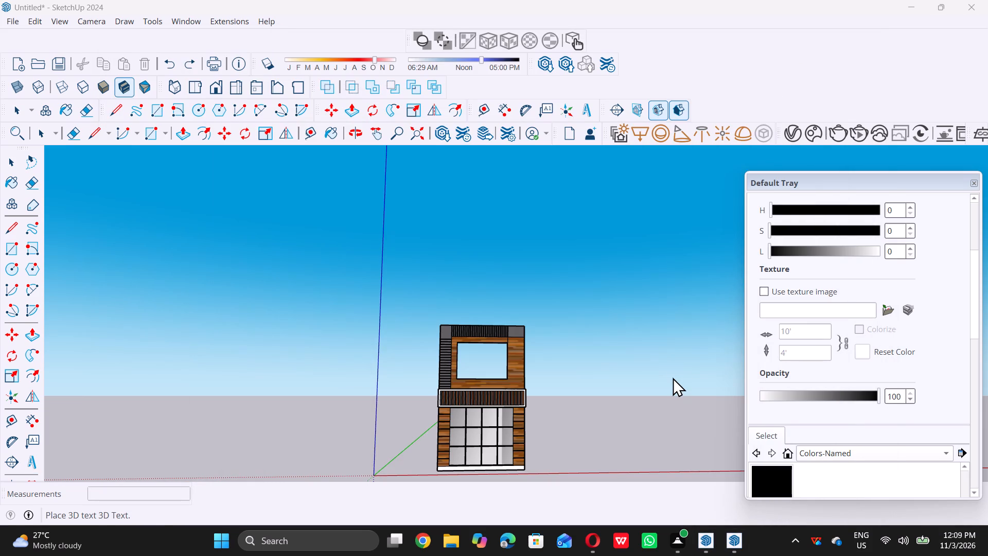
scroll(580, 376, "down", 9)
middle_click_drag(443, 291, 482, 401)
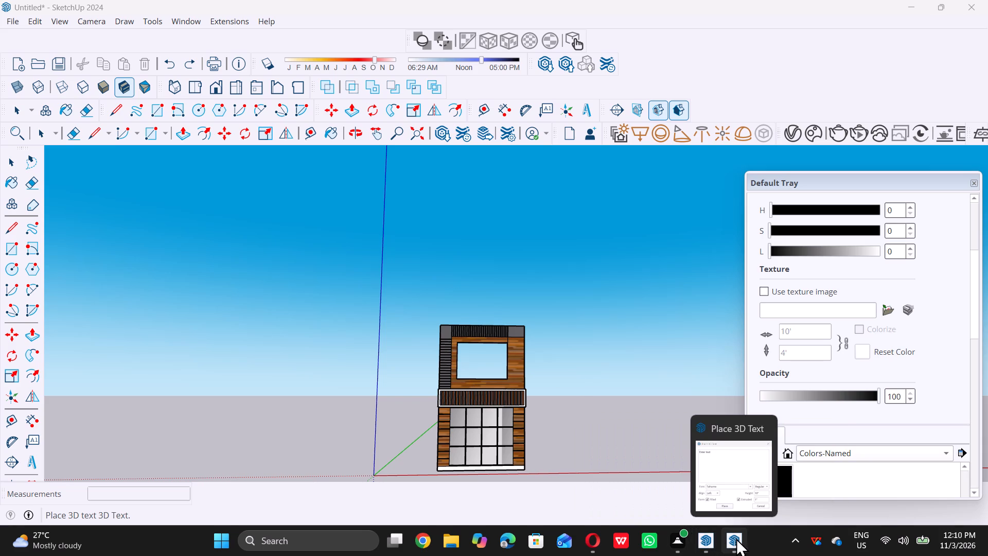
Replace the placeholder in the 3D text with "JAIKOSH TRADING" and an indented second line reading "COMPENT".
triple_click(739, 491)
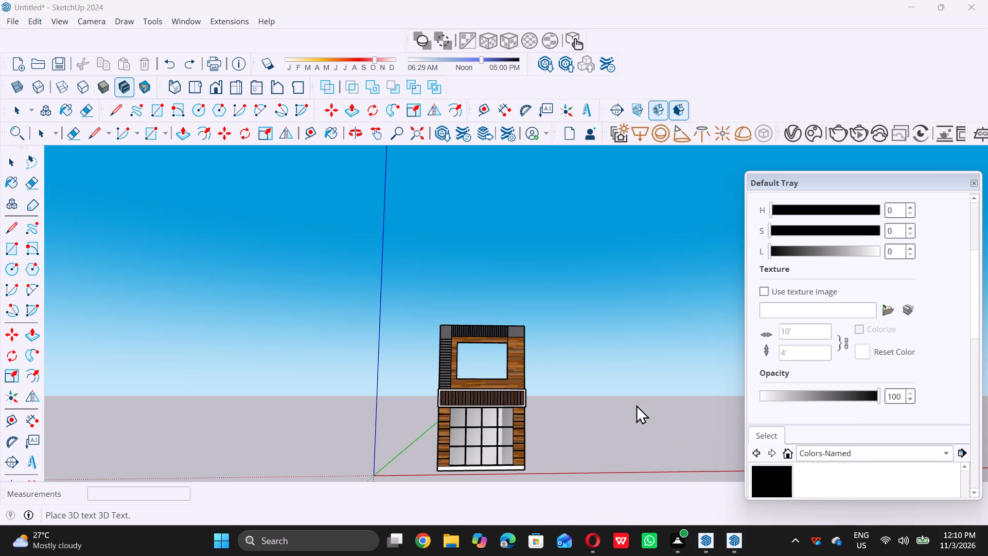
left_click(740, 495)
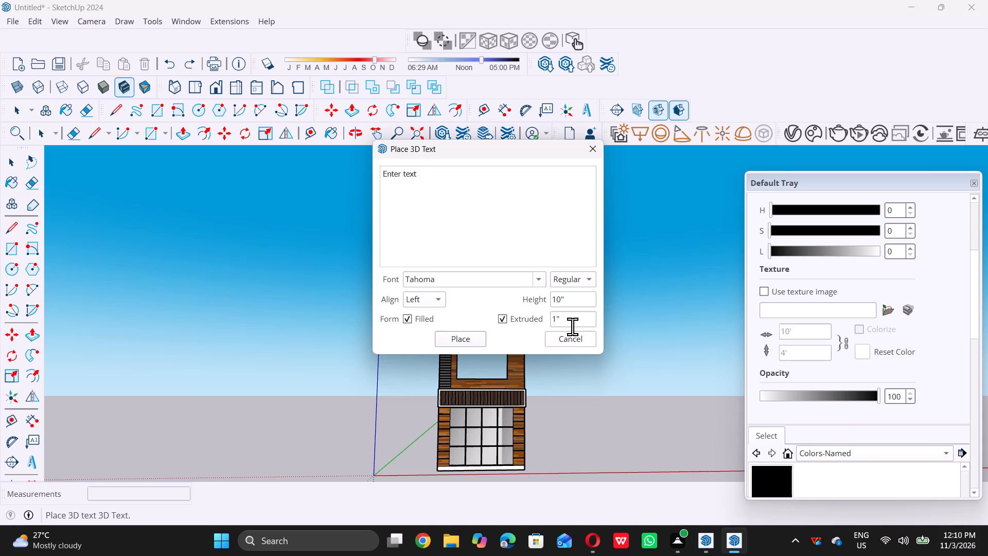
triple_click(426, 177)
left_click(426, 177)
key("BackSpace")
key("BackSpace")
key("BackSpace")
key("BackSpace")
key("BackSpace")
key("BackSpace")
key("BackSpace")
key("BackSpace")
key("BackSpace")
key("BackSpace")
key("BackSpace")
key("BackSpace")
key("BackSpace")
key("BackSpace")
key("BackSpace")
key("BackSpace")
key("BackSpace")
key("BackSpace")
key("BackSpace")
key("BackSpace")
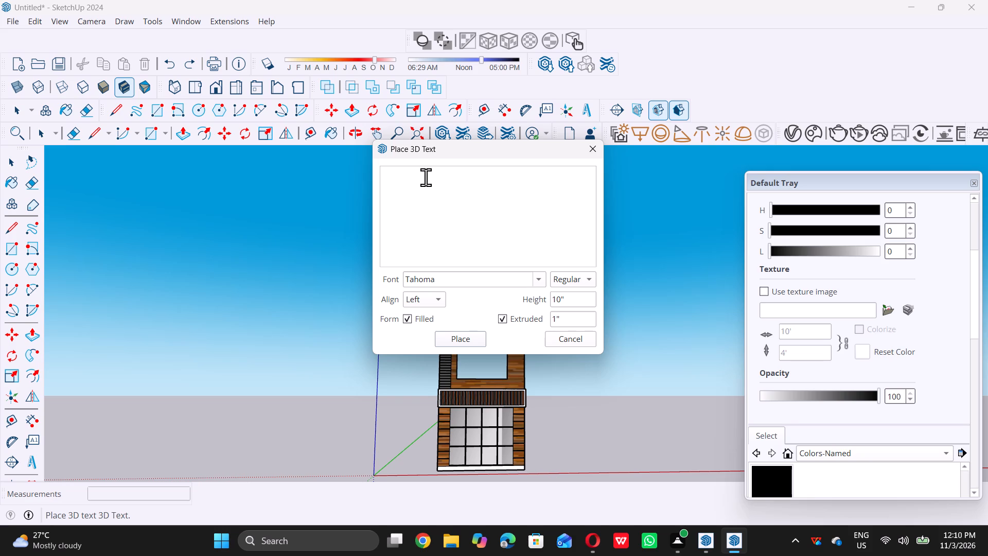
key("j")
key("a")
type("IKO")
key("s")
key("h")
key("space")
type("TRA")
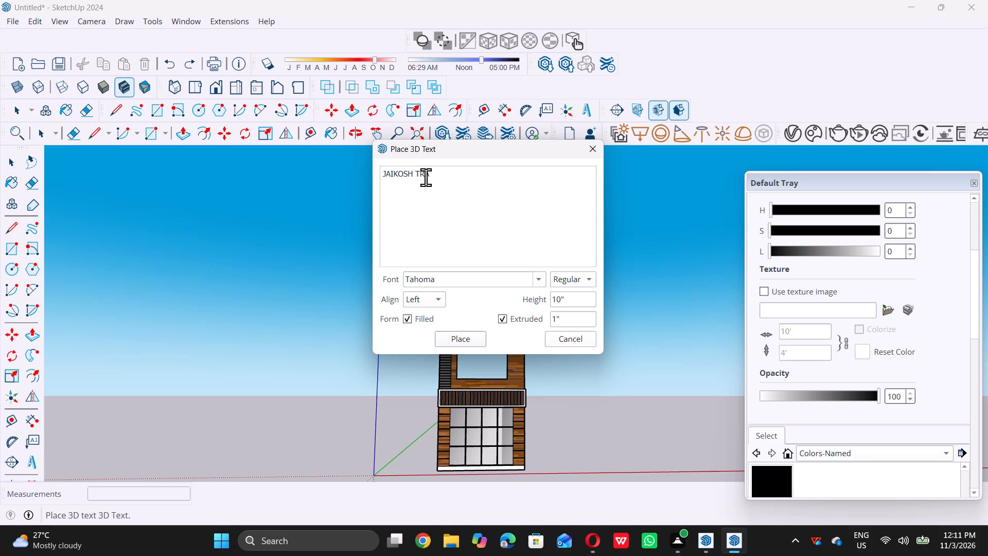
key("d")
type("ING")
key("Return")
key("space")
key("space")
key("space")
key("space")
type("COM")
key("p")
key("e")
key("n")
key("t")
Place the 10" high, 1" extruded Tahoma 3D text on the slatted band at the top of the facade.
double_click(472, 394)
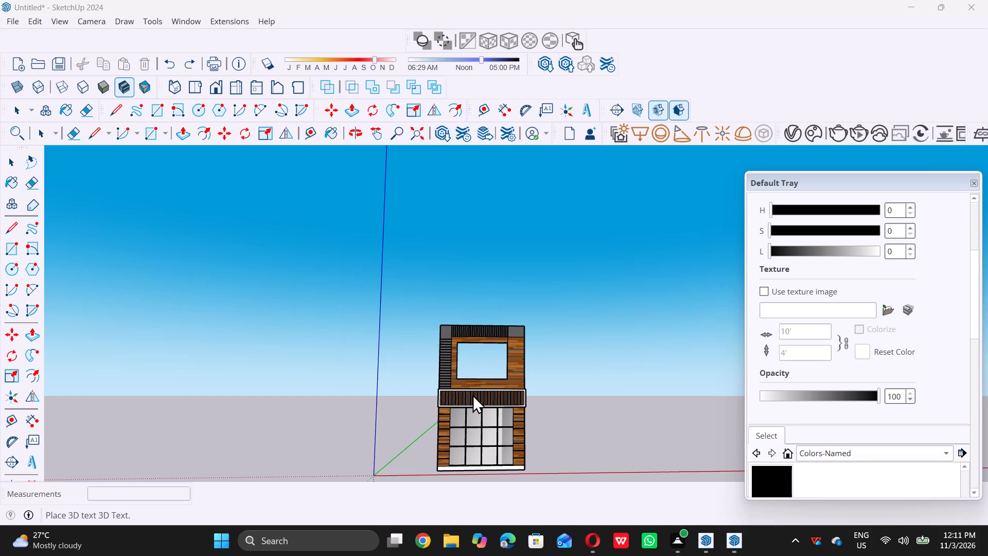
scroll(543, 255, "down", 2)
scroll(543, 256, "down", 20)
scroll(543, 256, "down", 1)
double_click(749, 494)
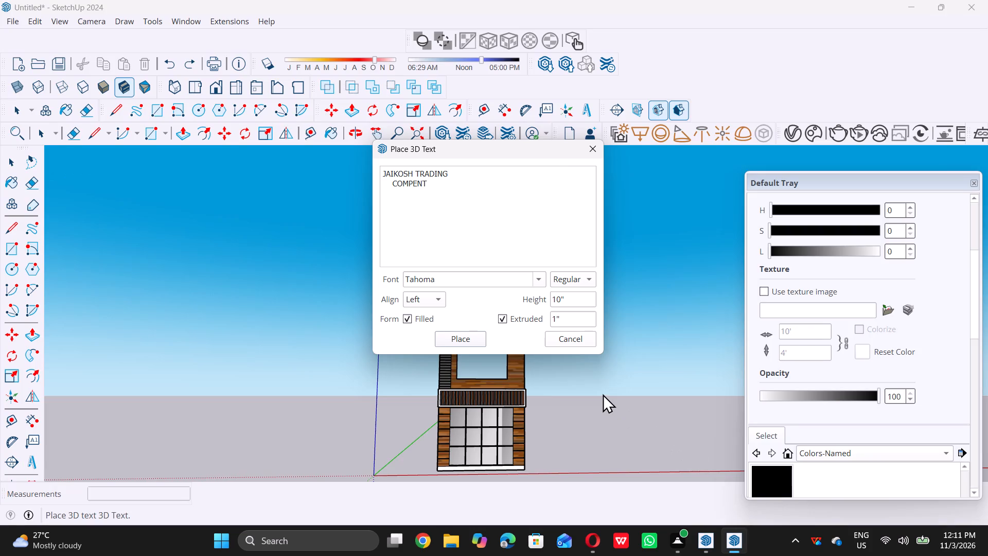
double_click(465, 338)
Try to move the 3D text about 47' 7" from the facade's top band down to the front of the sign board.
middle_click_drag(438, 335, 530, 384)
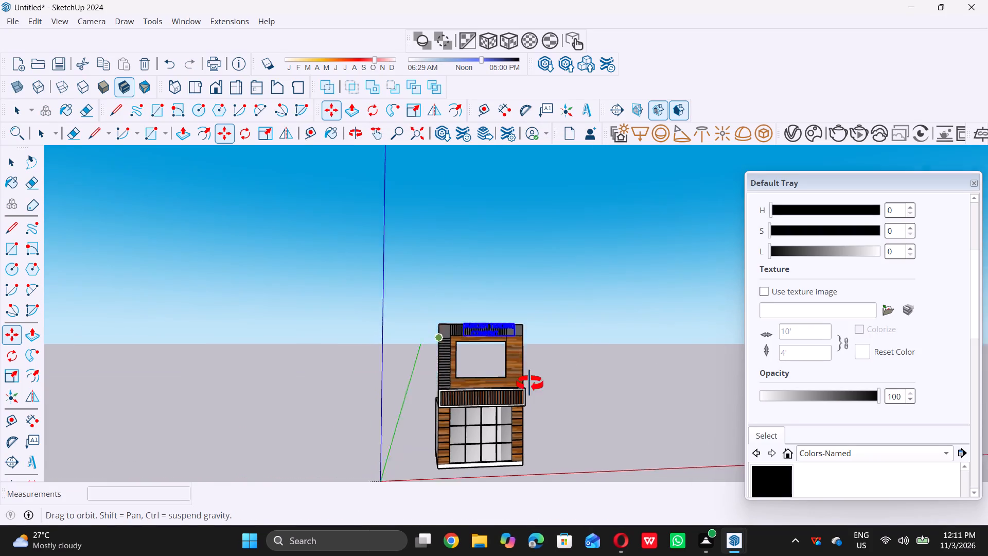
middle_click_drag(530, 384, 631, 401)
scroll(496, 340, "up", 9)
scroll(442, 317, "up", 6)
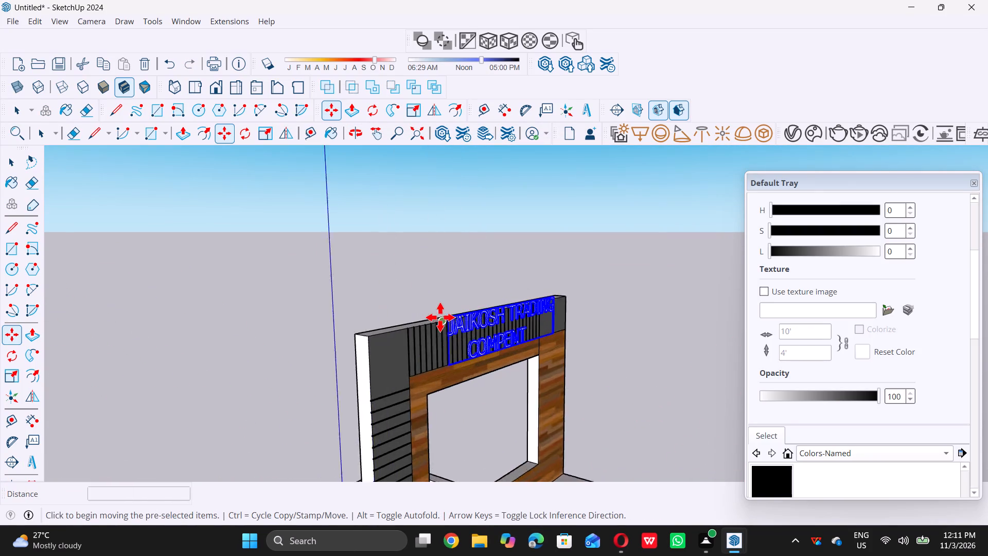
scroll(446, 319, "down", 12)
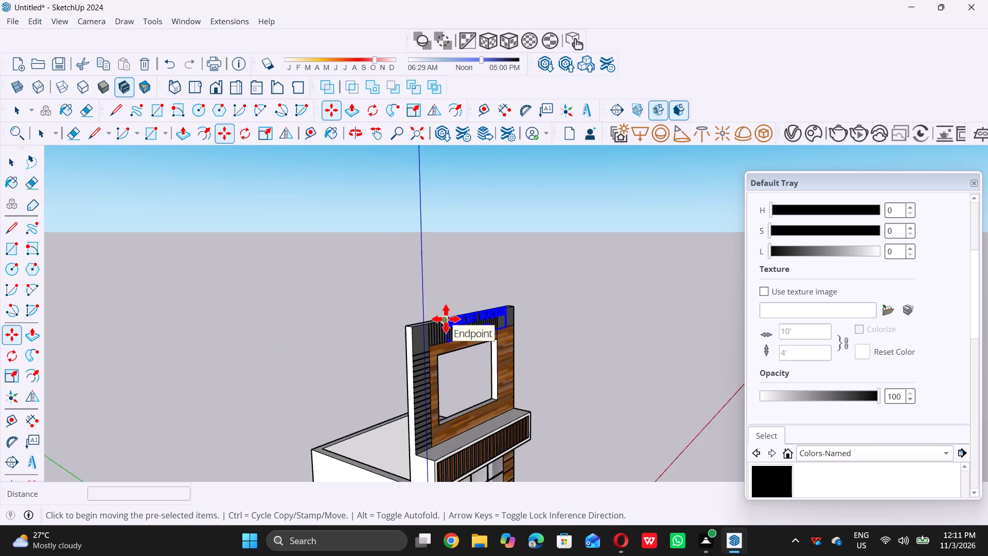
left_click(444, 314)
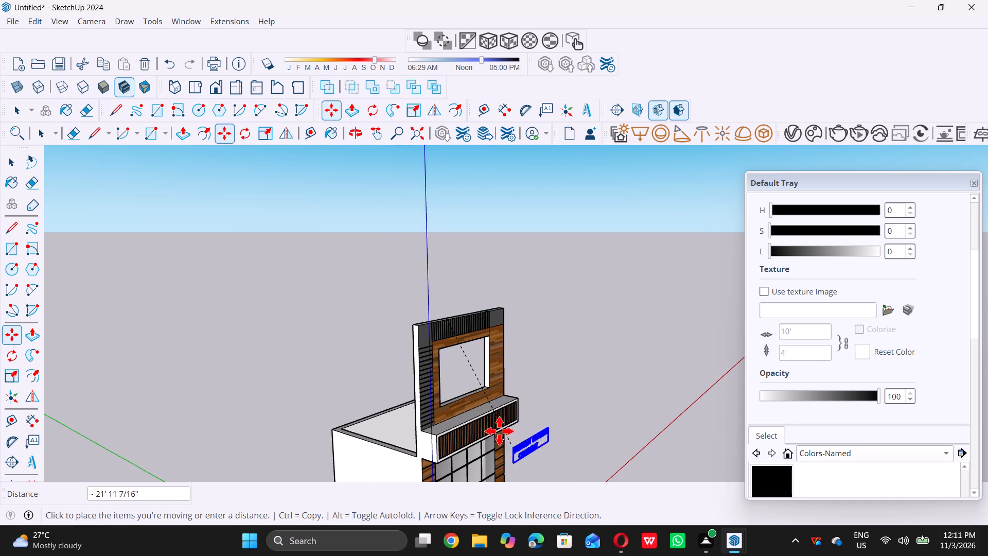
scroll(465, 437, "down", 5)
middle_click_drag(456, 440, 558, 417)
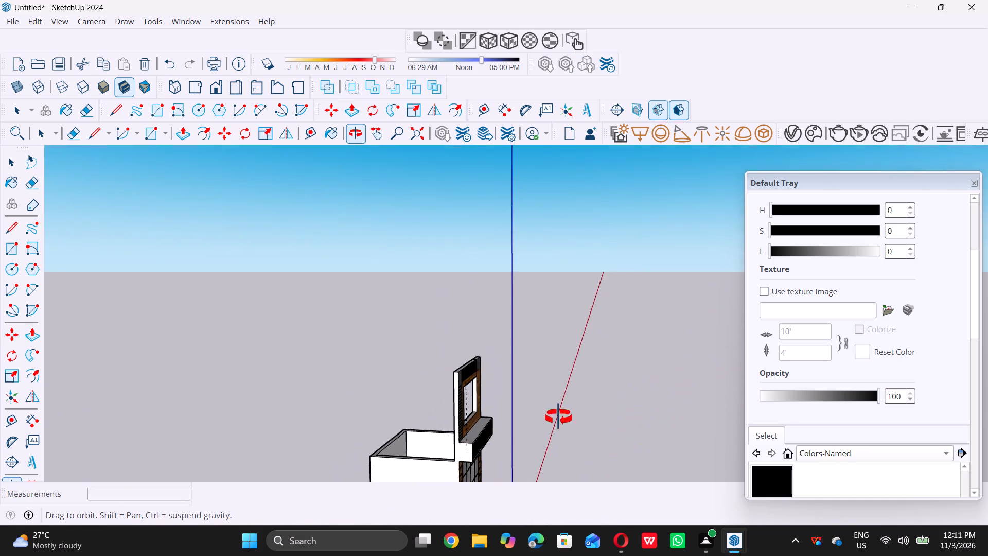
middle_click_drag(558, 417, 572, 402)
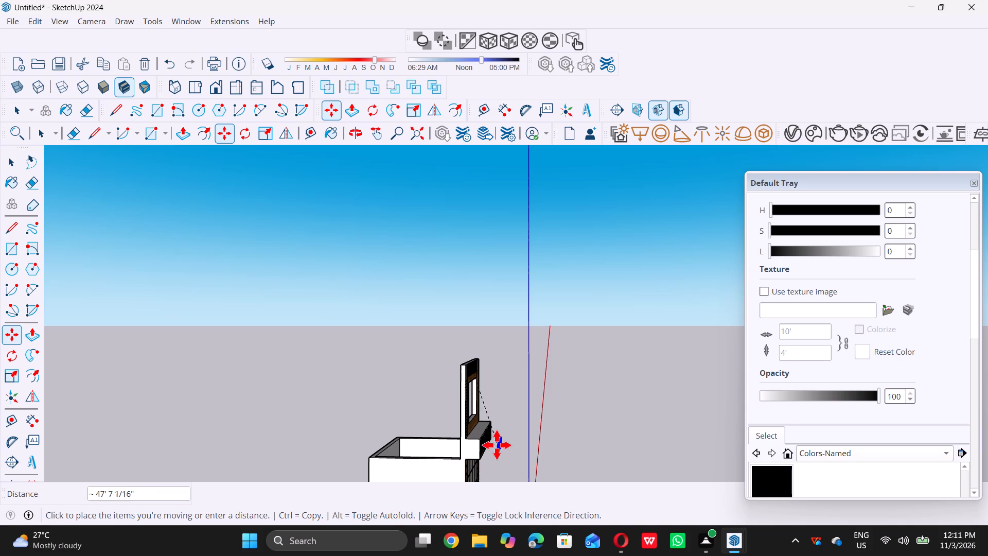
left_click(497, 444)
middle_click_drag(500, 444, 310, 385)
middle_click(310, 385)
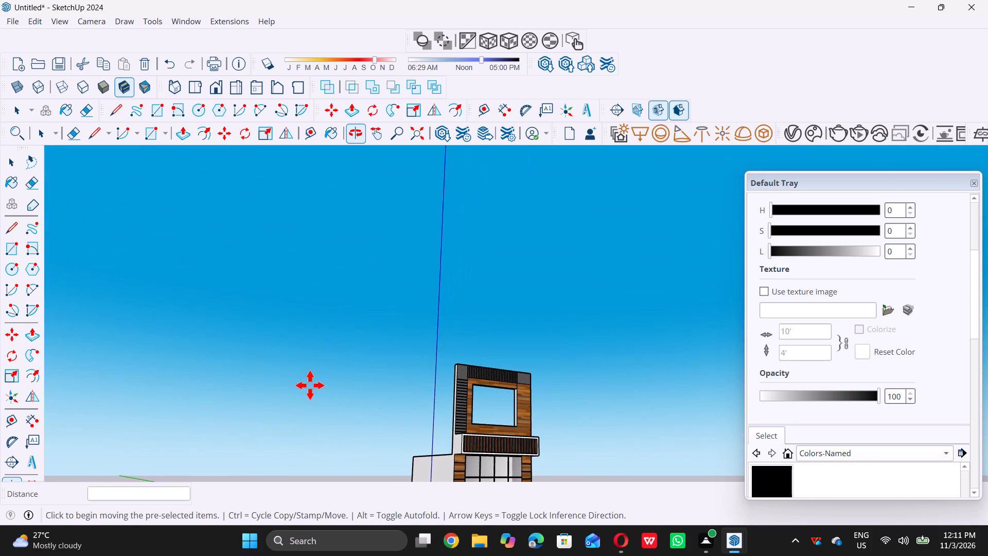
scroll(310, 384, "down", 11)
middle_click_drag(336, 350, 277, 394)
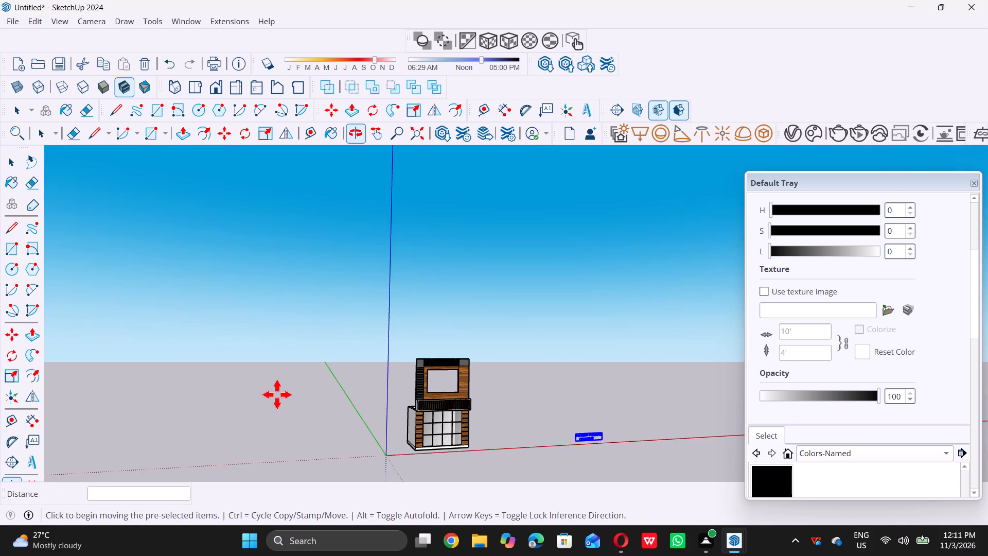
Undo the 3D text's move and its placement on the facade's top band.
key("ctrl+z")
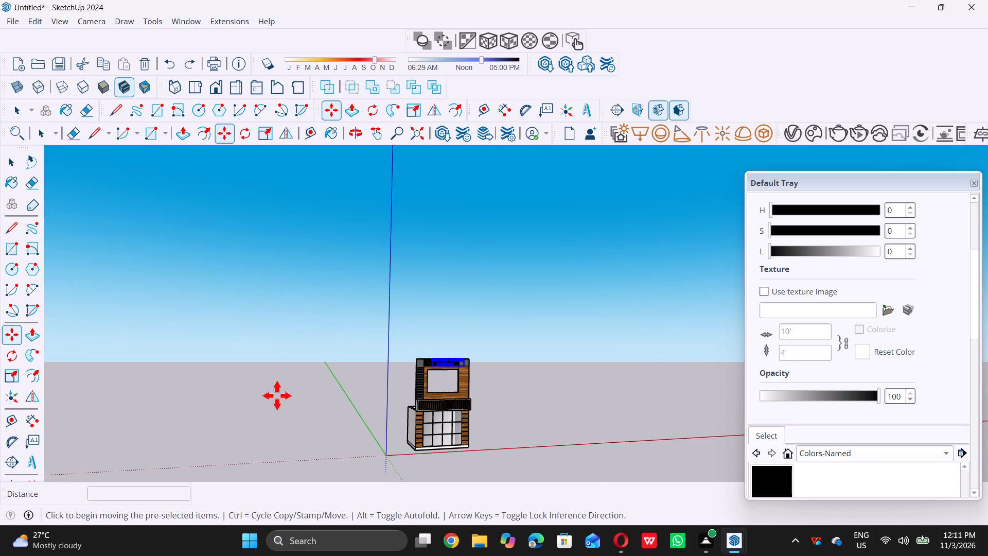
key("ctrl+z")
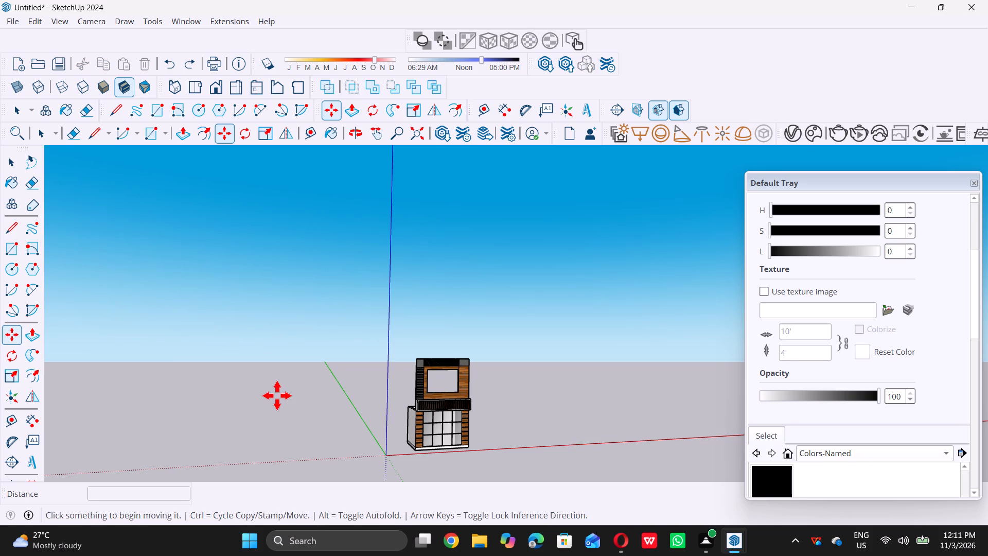
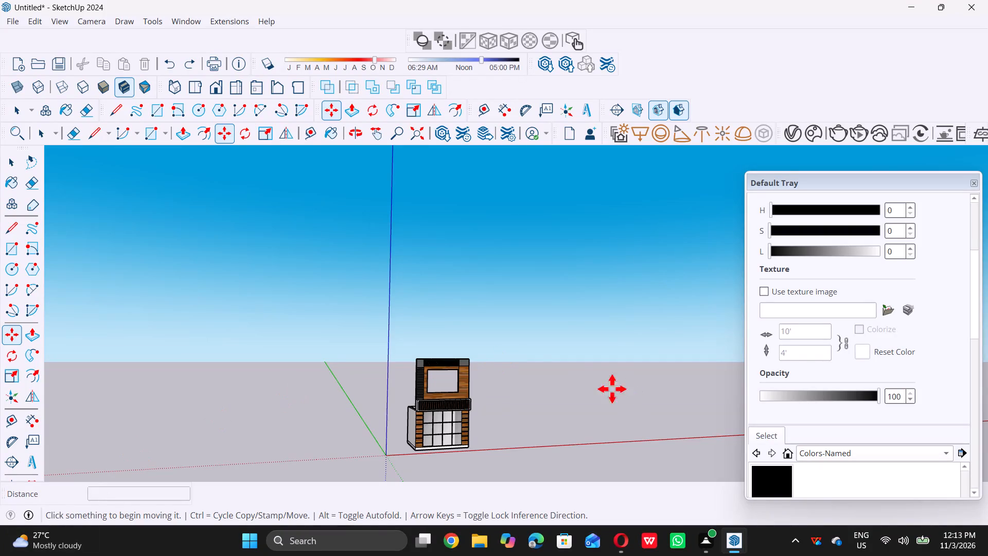
Measure the spacing between the top two horizontal grooves at the outer edge of the facade's upper-left slatted strip.
scroll(467, 355, "down", 5)
middle_click_drag(483, 362, 438, 394)
scroll(458, 380, "down", 1)
scroll(412, 424, "up", 4)
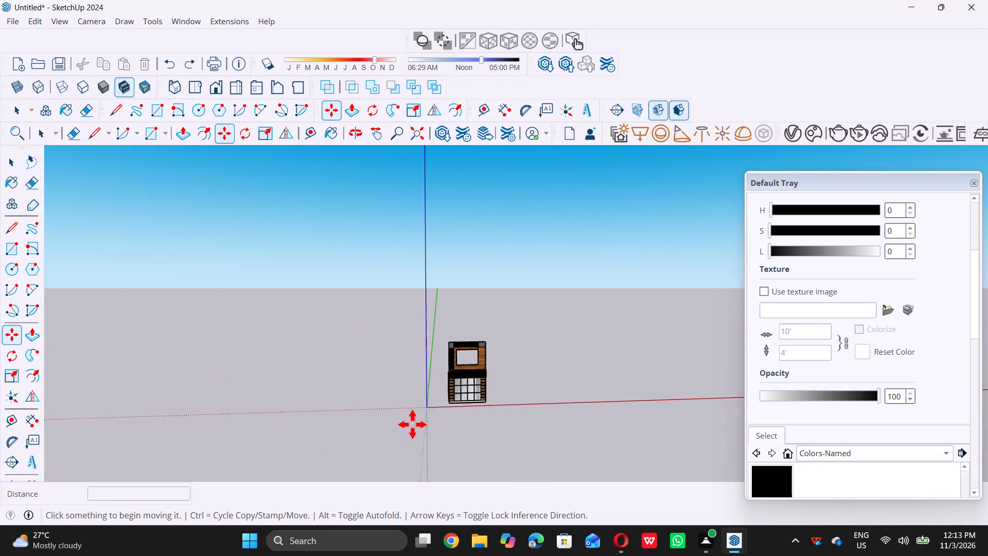
scroll(412, 424, "up", 1)
key("space")
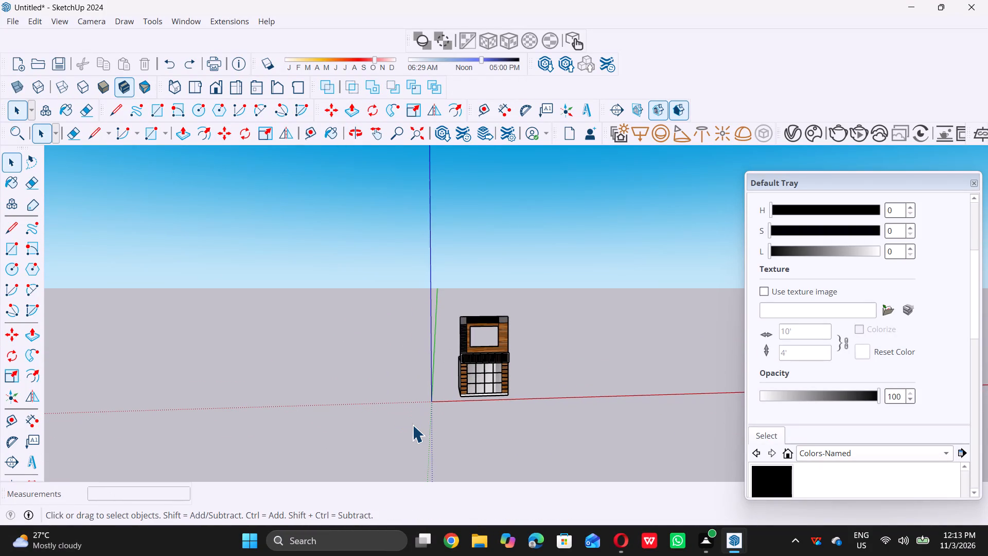
scroll(511, 374, "up", 7)
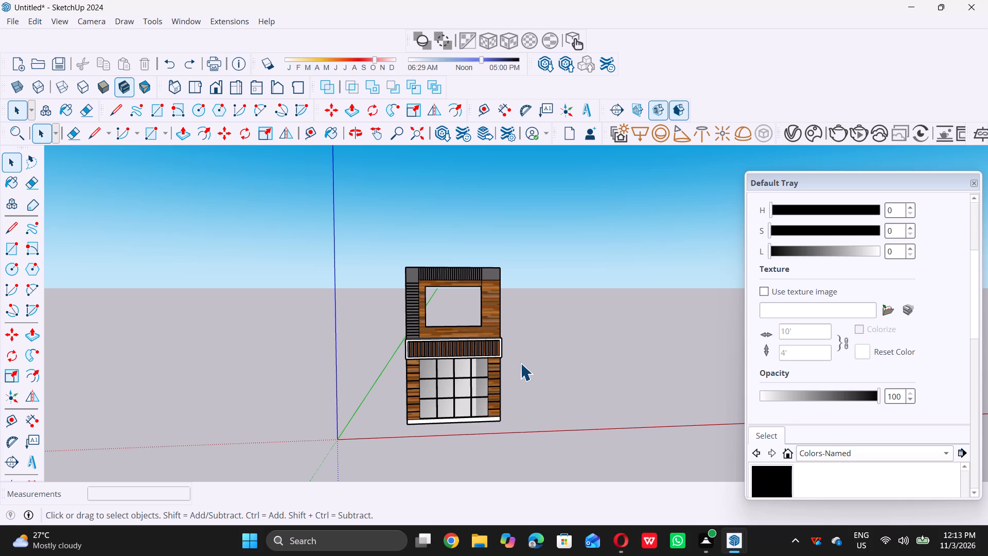
scroll(500, 339, "down", 4)
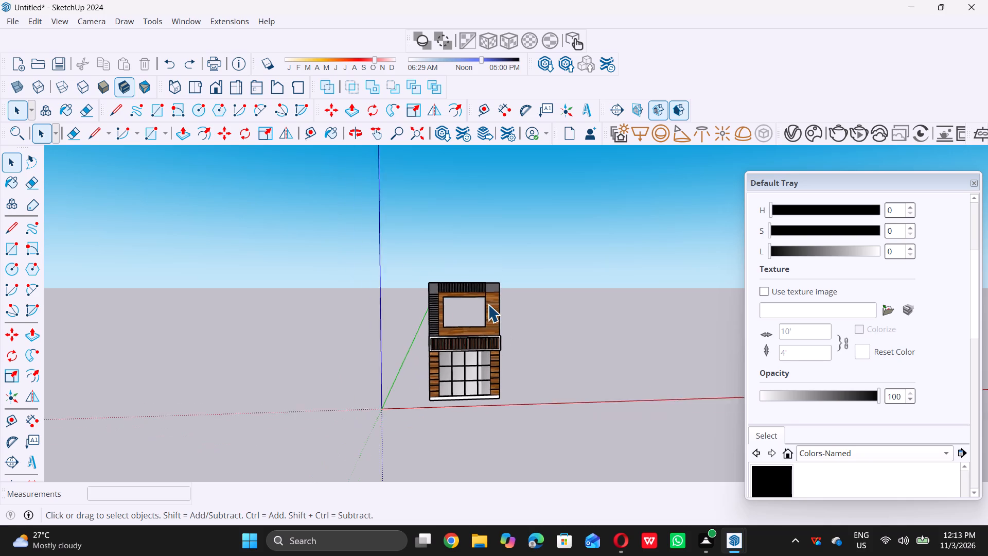
middle_click_drag(498, 244, 477, 264)
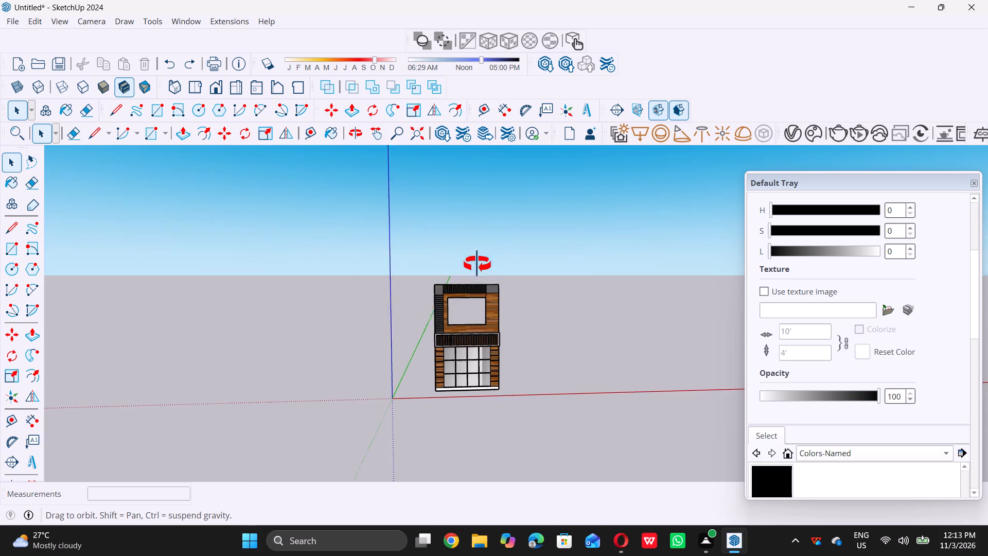
middle_click_drag(477, 264, 454, 278)
scroll(447, 277, "up", 13)
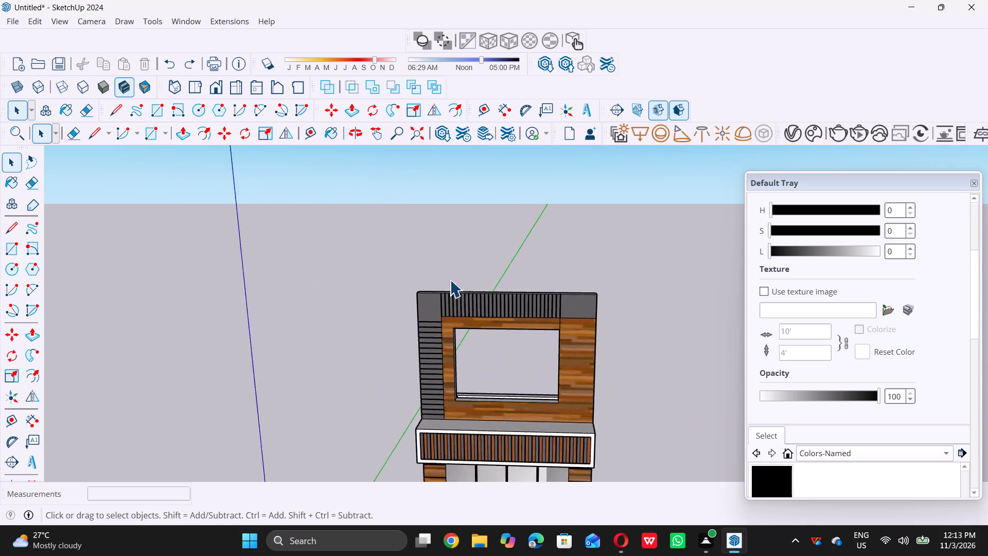
scroll(450, 280, "up", 6)
middle_click_drag(361, 376, 475, 344)
scroll(406, 376, "up", 5)
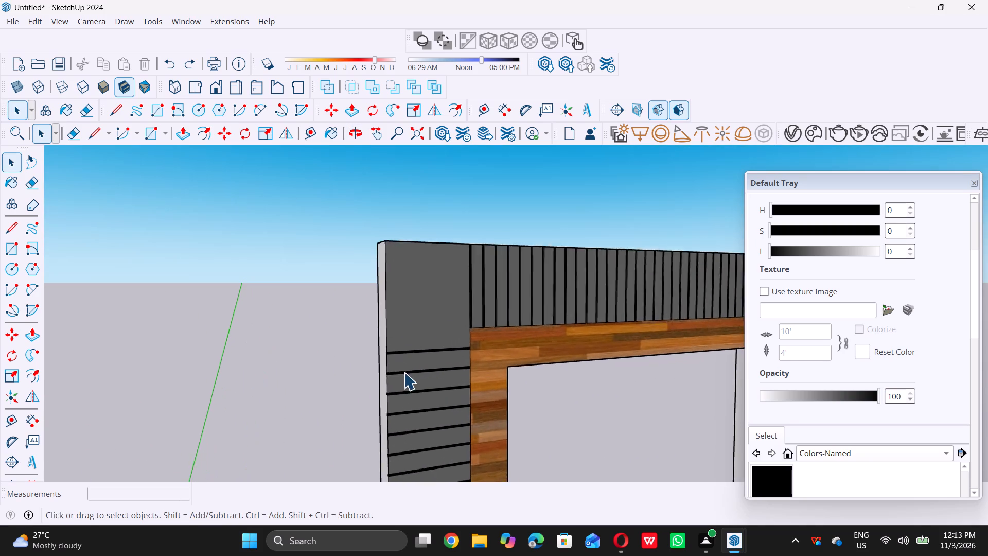
scroll(404, 372, "up", 13)
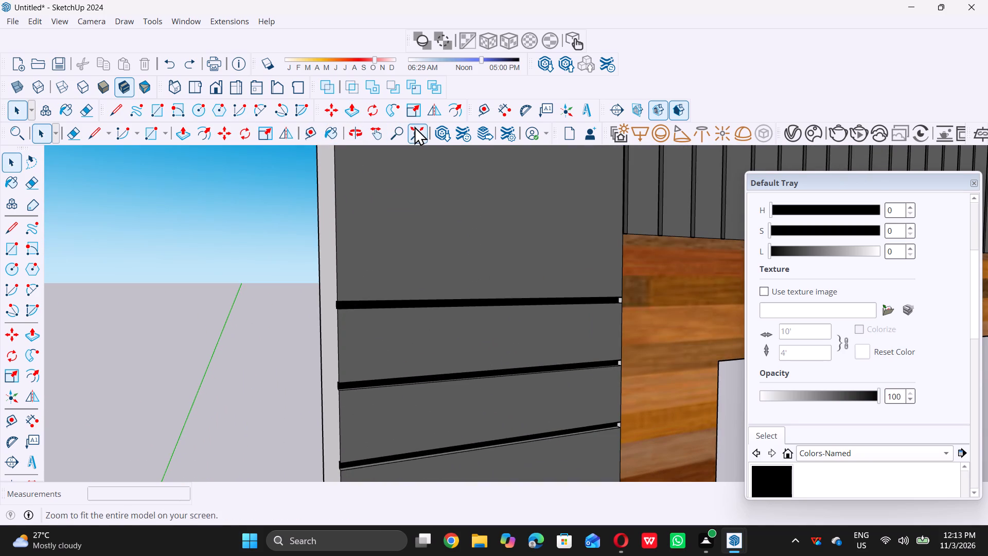
left_click(501, 113)
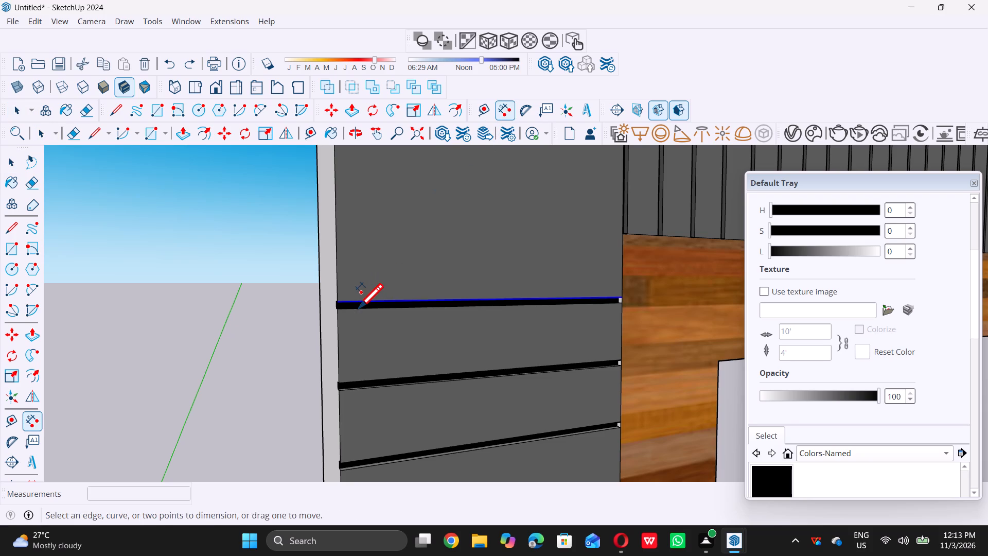
triple_click(341, 309)
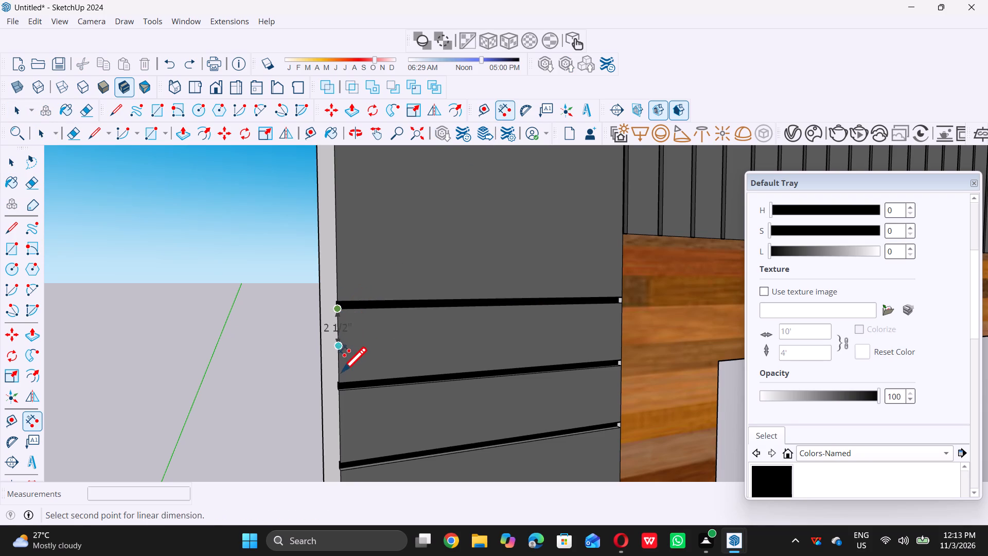
scroll(342, 380, "up", 2)
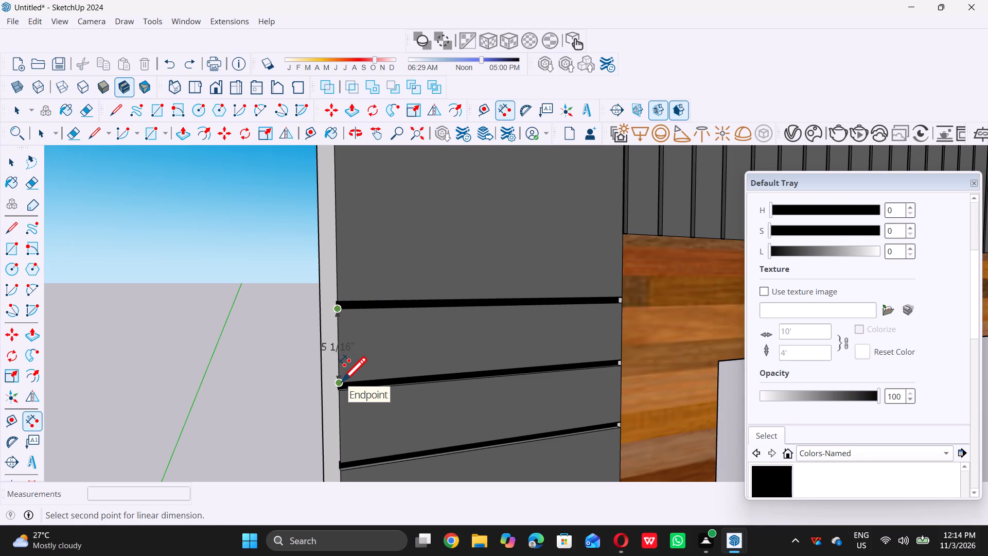
scroll(342, 380, "up", 7)
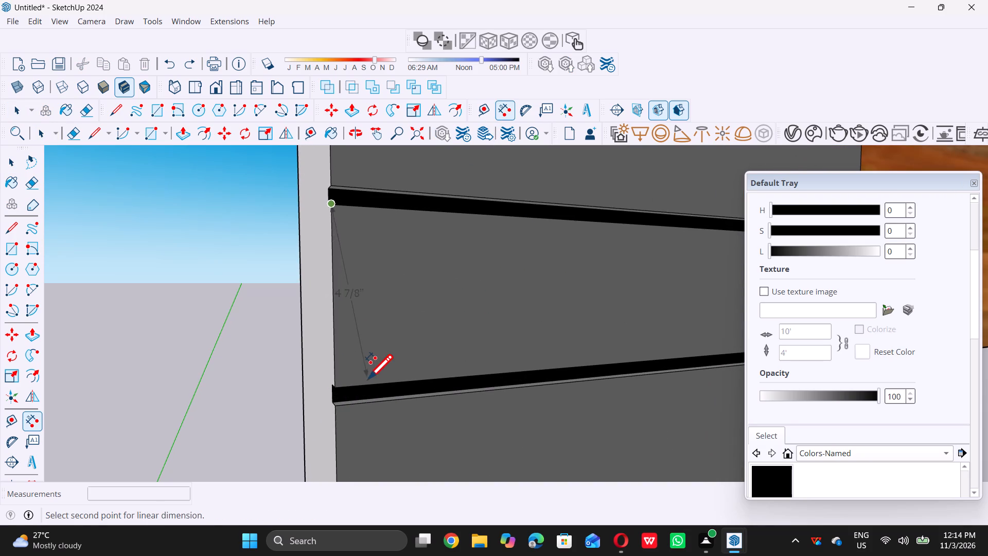
key("space")
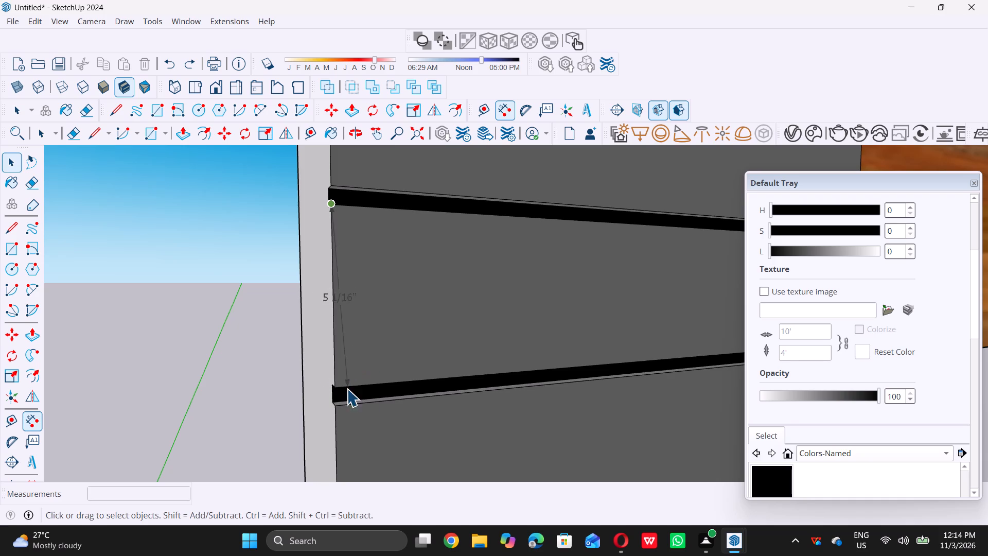
Place a horizontal guide 5" above the topmost groove on the plain corner panel of the facade.
scroll(344, 391, "down", 19)
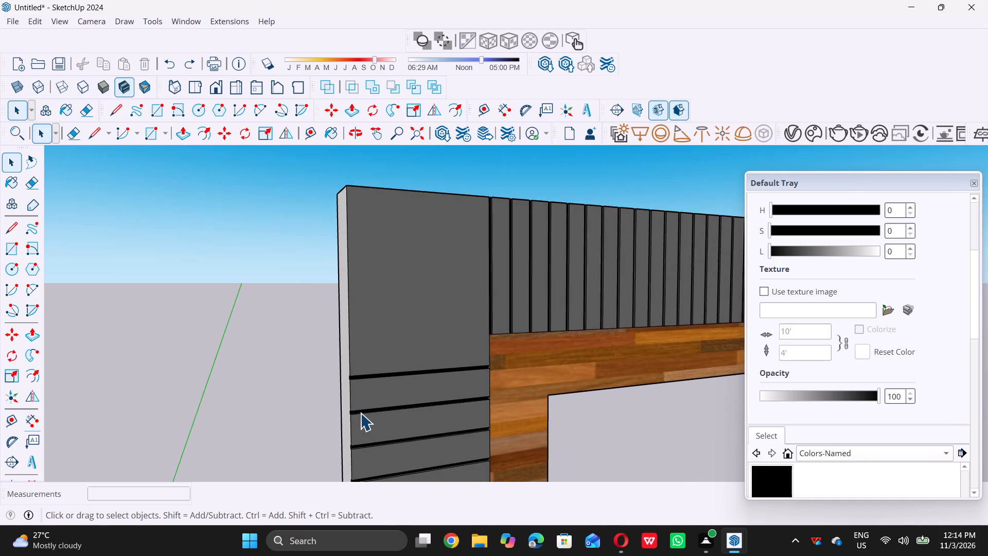
scroll(360, 413, "down", 1)
key("t")
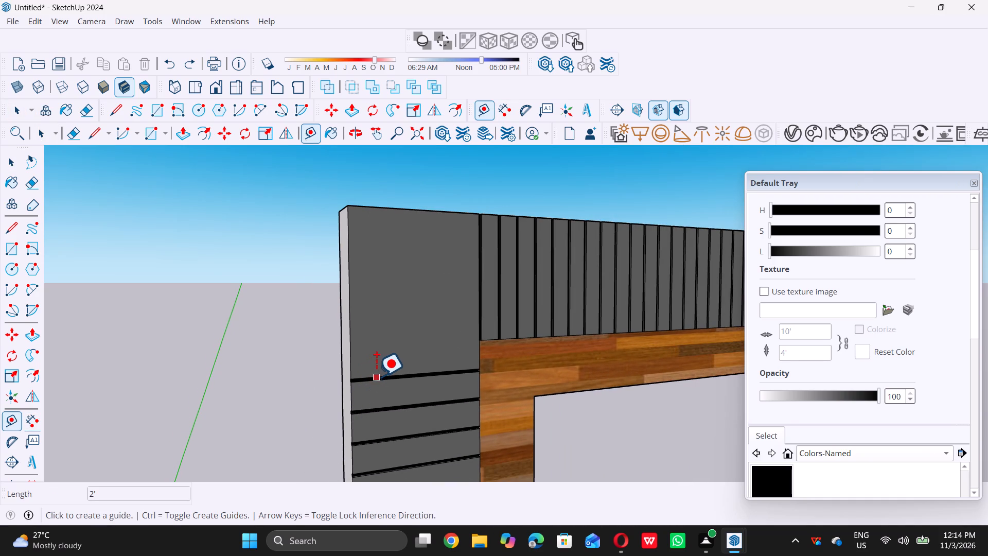
left_click(376, 376)
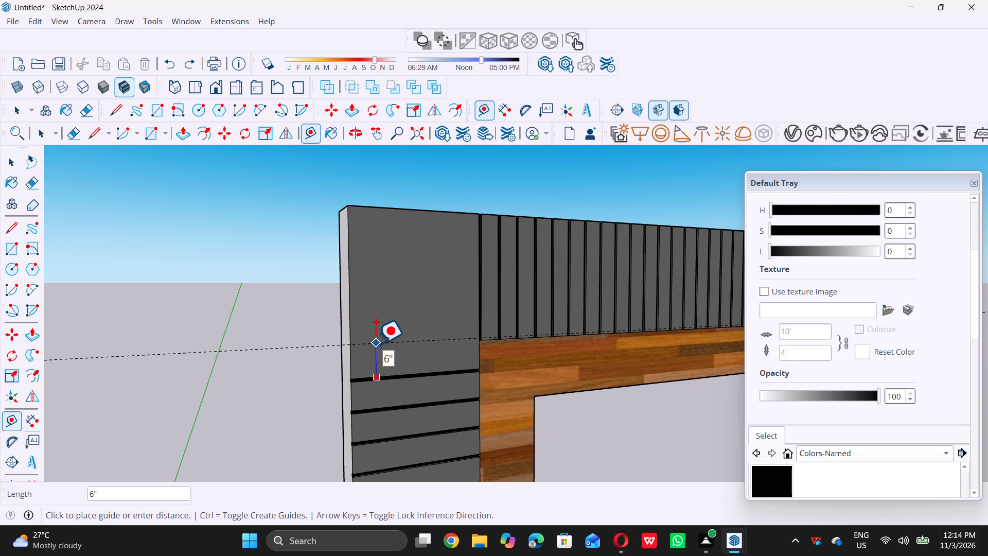
key("5")
key("shift+quotedbl")
key("Return")
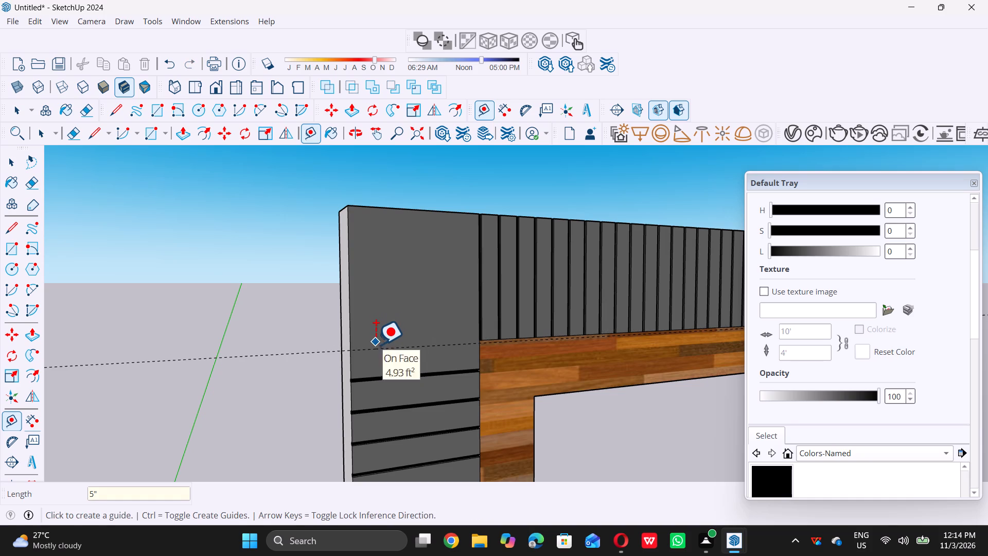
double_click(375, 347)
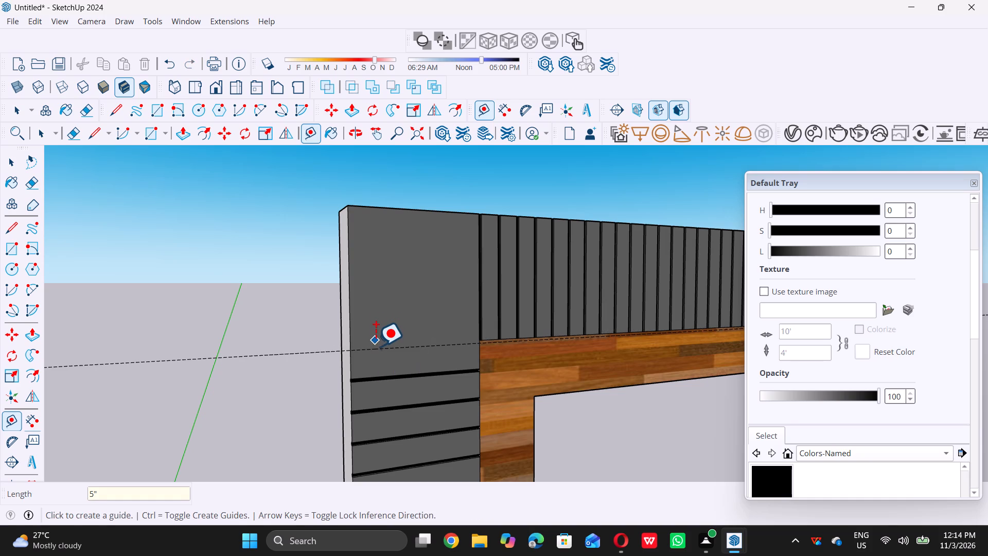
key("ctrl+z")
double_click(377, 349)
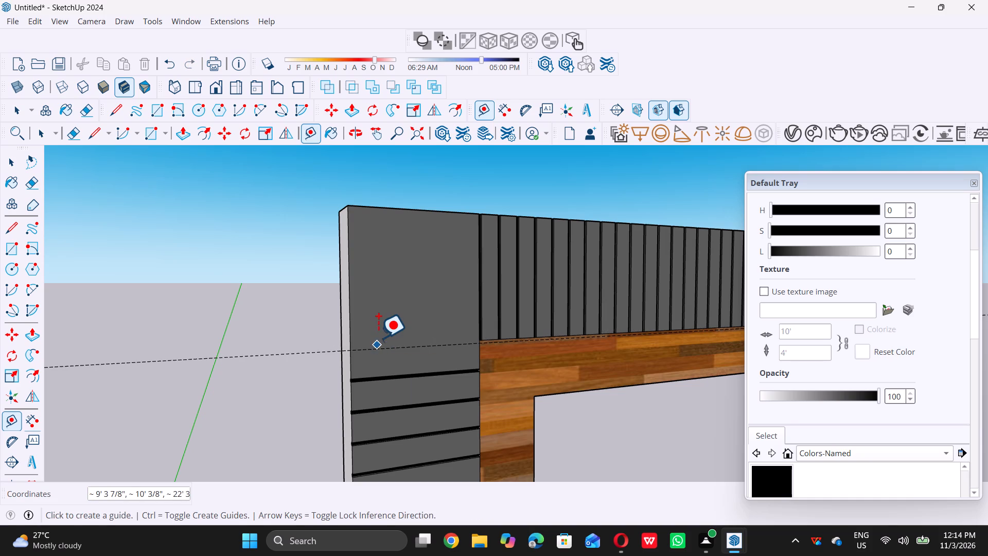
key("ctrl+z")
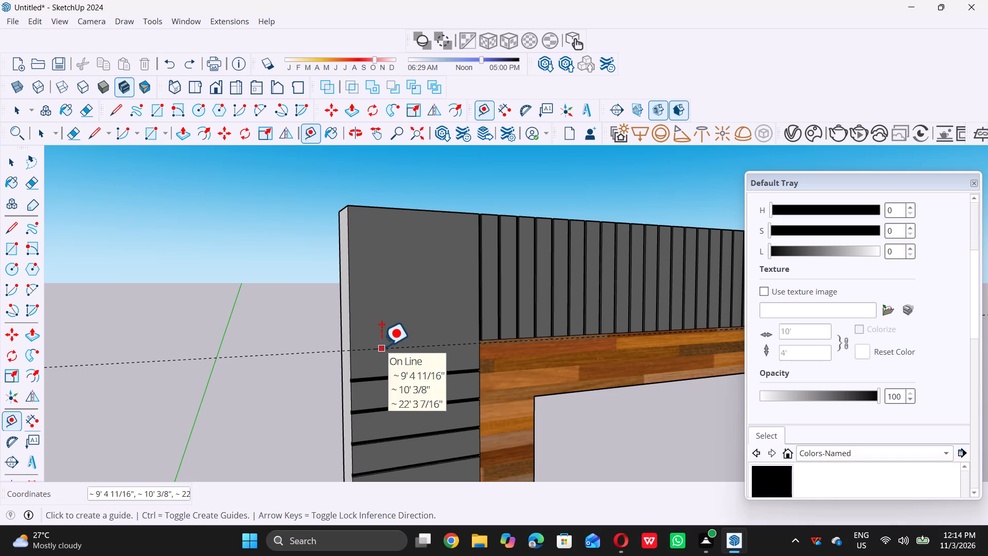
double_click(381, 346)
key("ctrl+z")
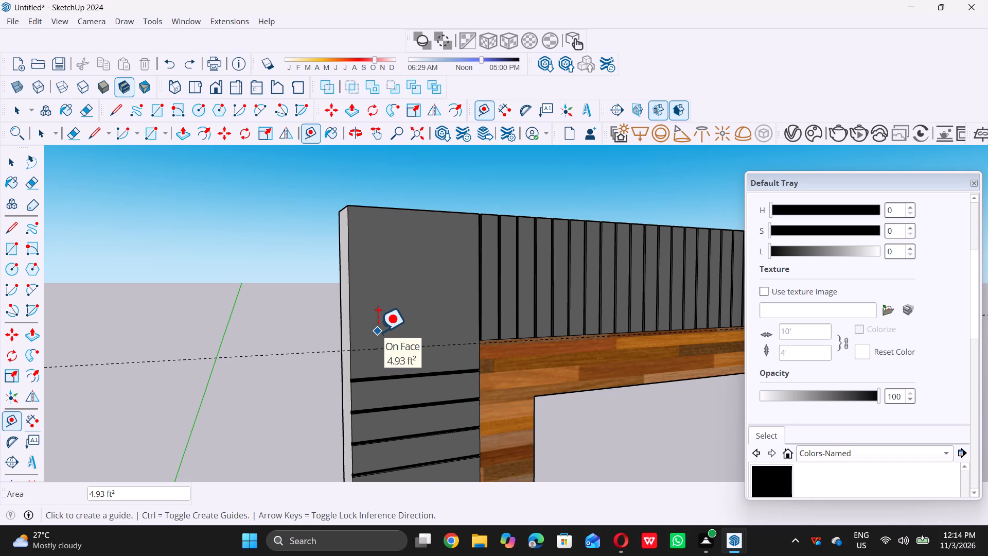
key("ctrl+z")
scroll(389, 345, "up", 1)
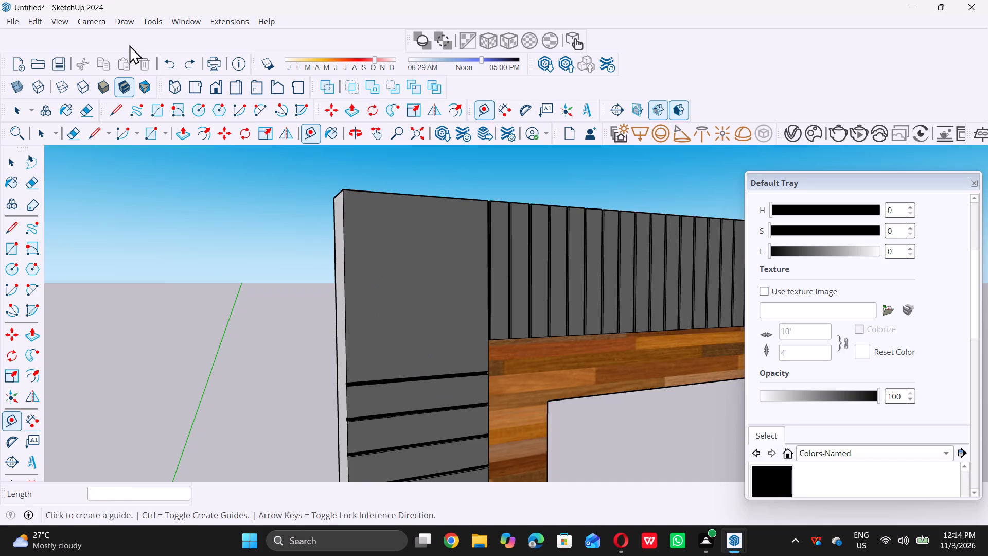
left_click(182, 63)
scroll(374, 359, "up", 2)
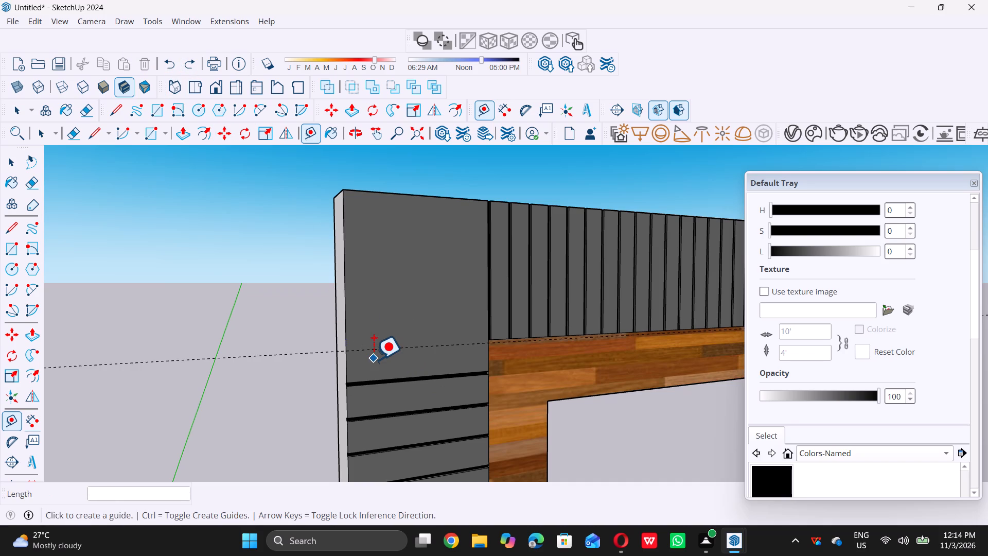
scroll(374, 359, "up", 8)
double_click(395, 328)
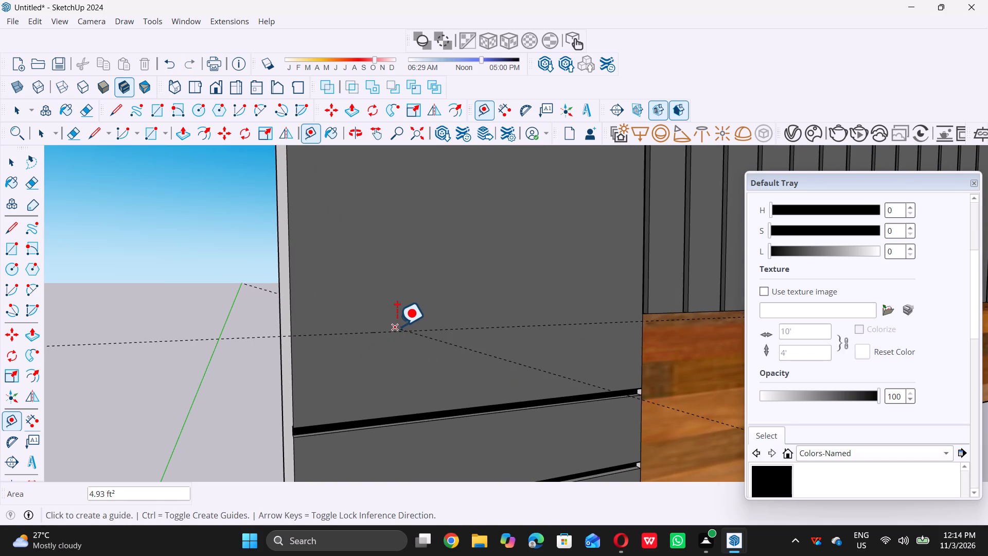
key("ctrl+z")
Add a parallel guide 0.5" above the existing guide on the plain corner panel.
left_click(398, 328)
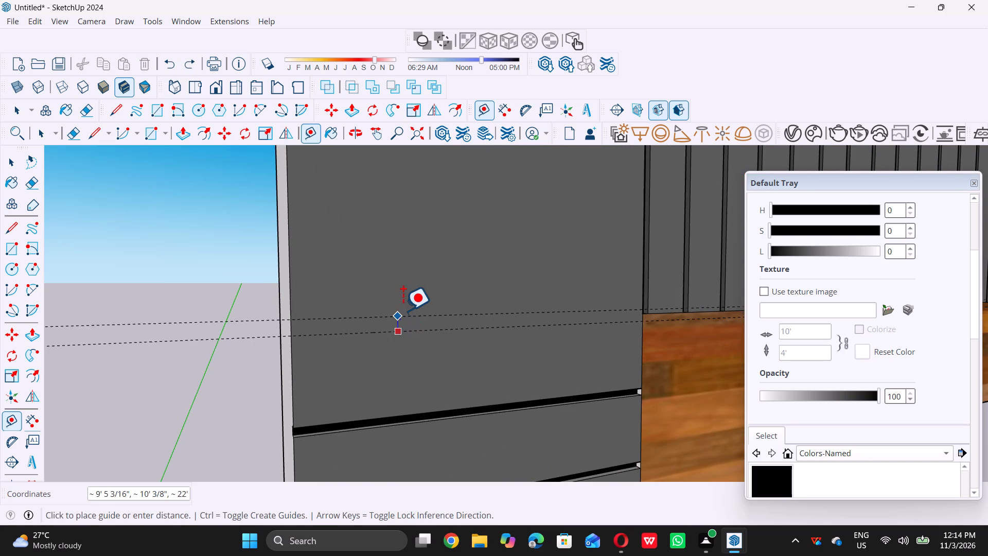
type("0.5")
key("shift+quotedbl")
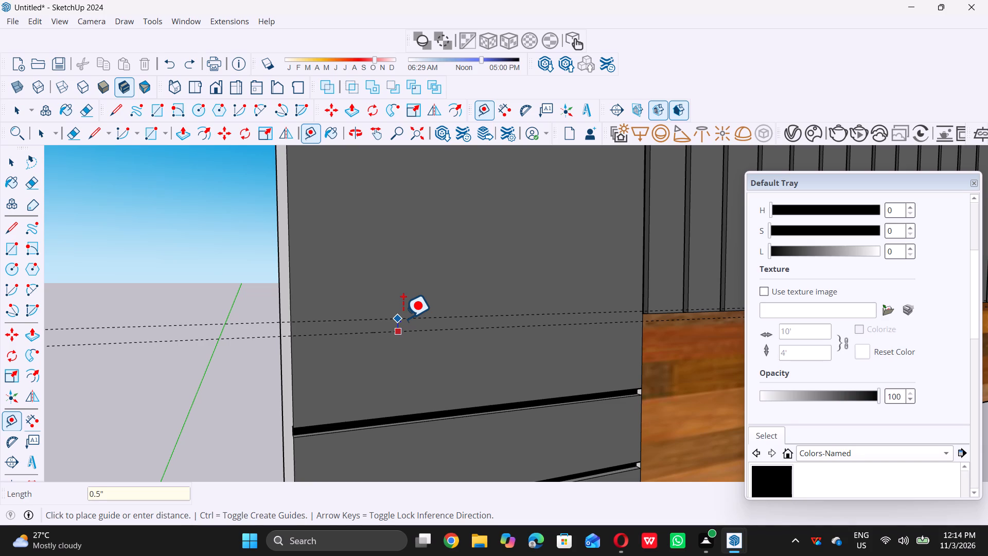
key("Return")
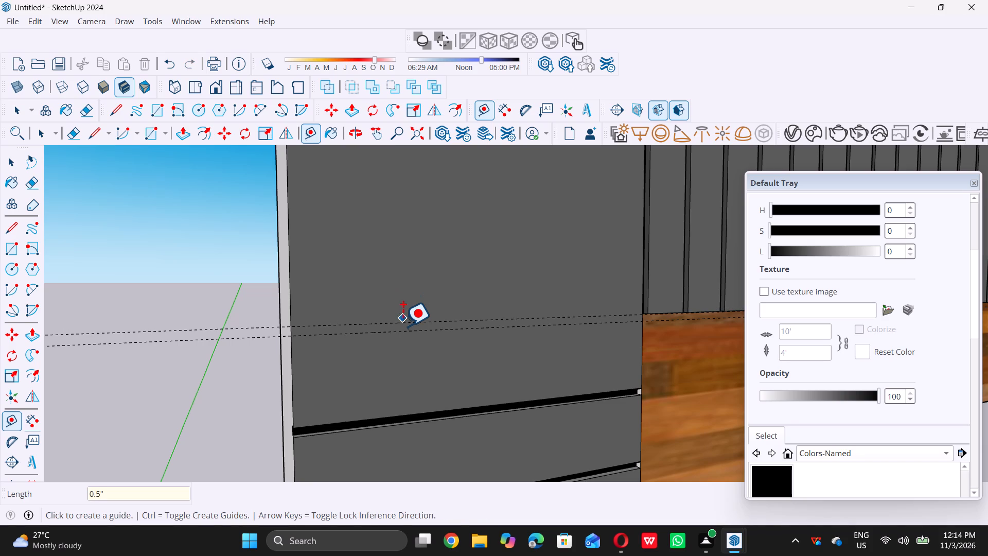
Add another parallel guide 5" above the upper line of the 0.5" guide pair.
left_click(408, 323)
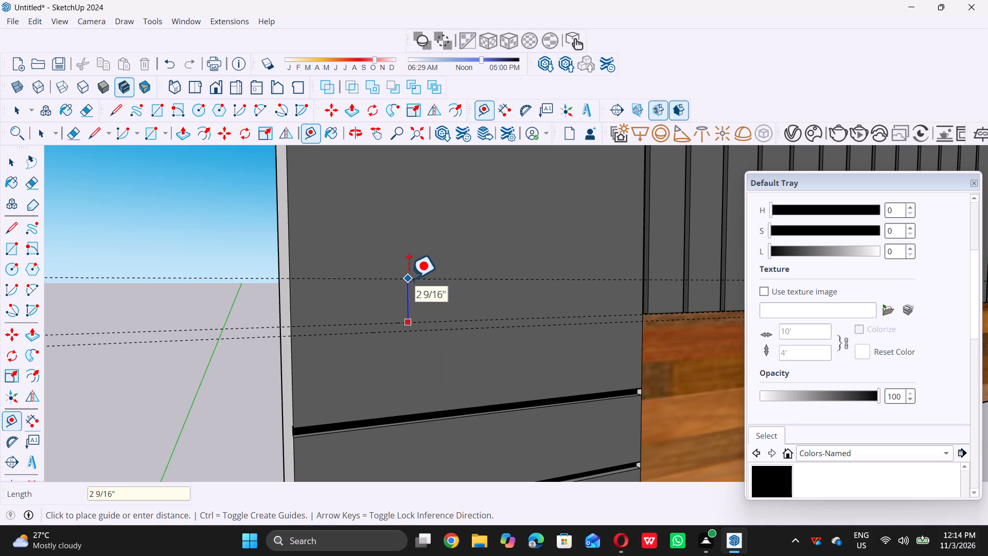
key("5")
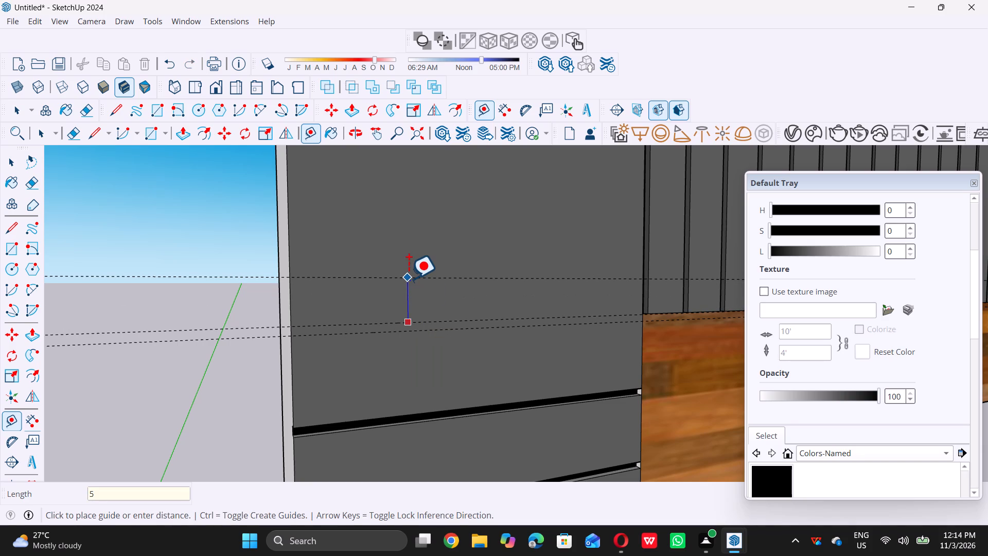
key("shift+quotedbl")
key("Return")
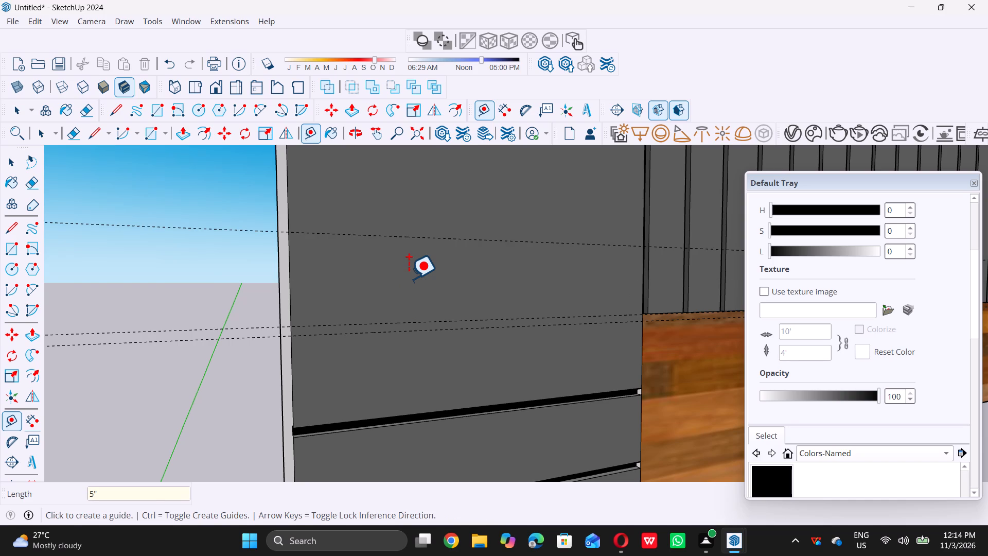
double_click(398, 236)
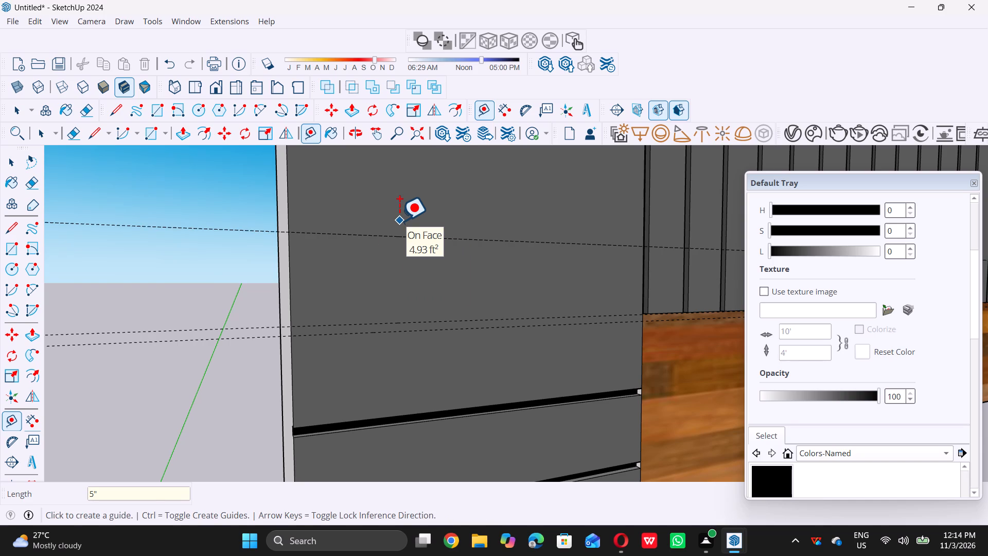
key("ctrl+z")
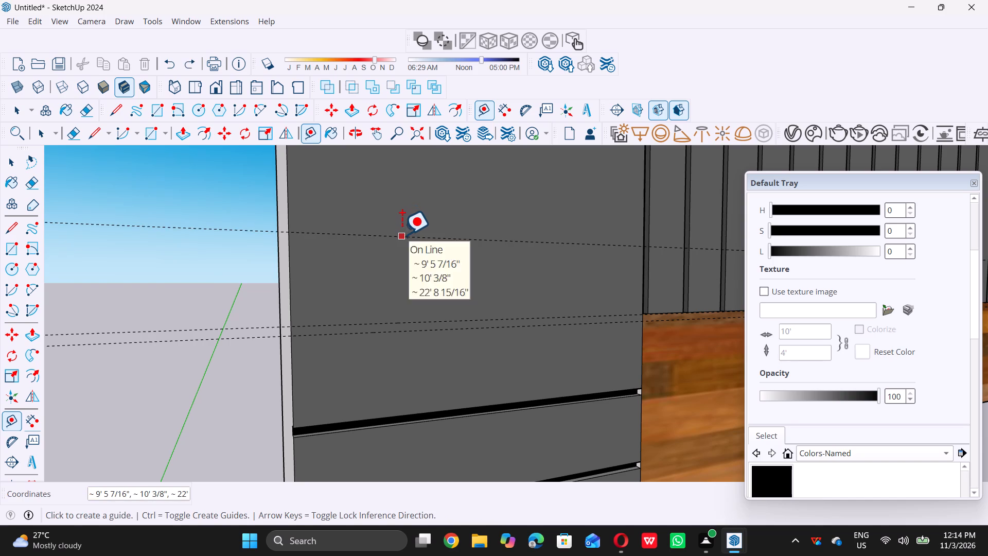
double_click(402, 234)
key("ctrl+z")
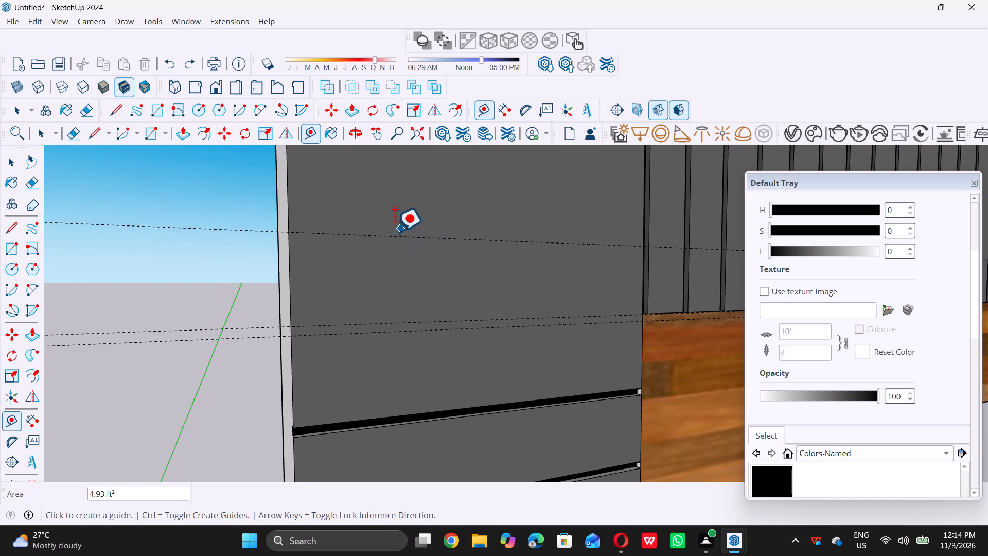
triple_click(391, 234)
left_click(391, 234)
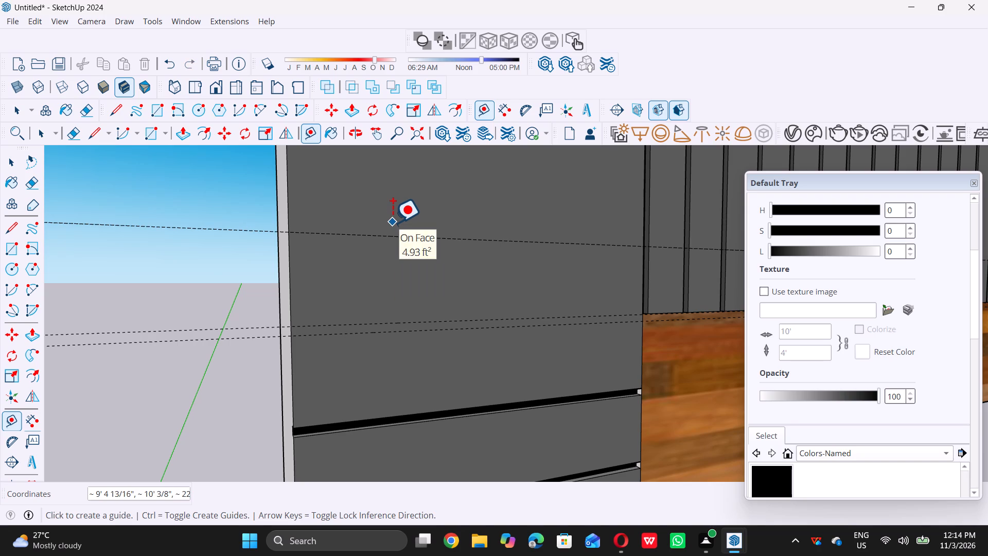
Add a parallel guide 0.5" above the topmost guide on the plain corner panel, completing the second groove pair.
key("ctrl+z")
left_click(385, 235)
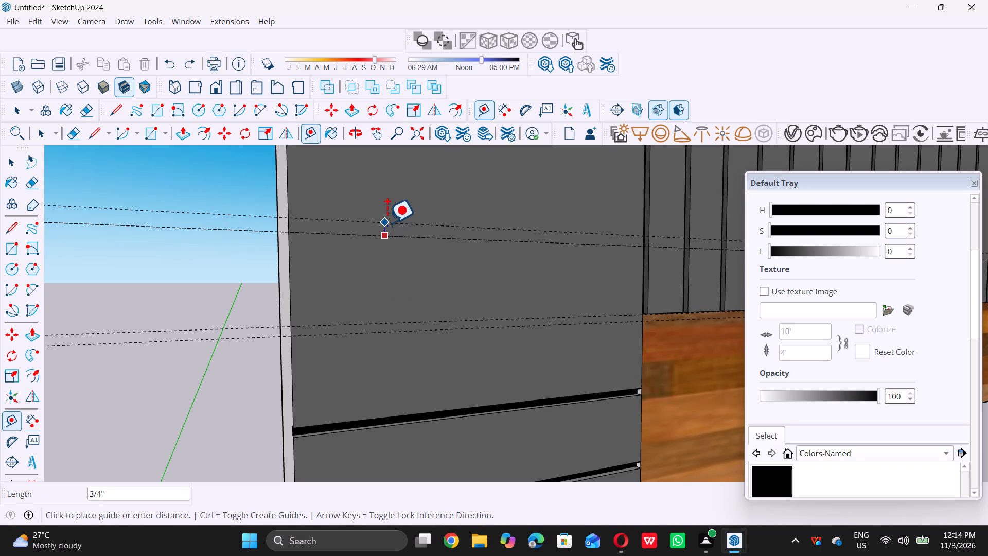
type("0.5")
key("shift+quotedbl")
key("Return")
Place a guide 5" above the upper line of the second 0.5" guide pair on the corner panel.
scroll(399, 246, "down", 13)
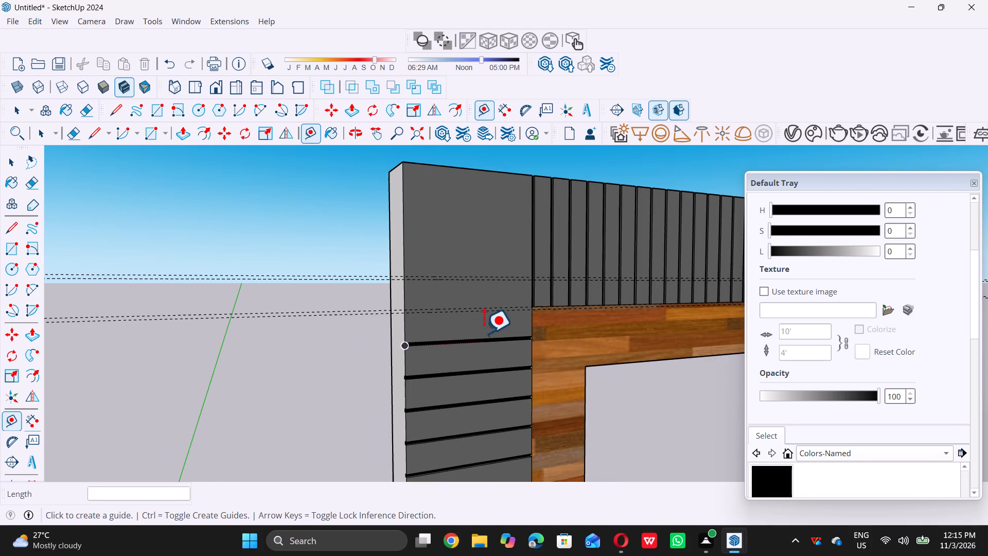
scroll(424, 254, "up", 6)
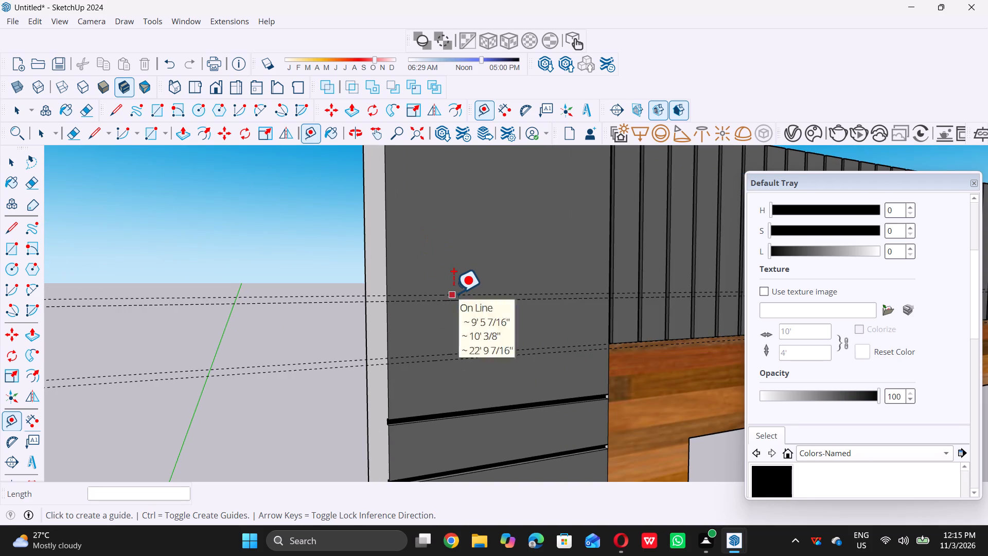
double_click(453, 293)
key("ctrl+z")
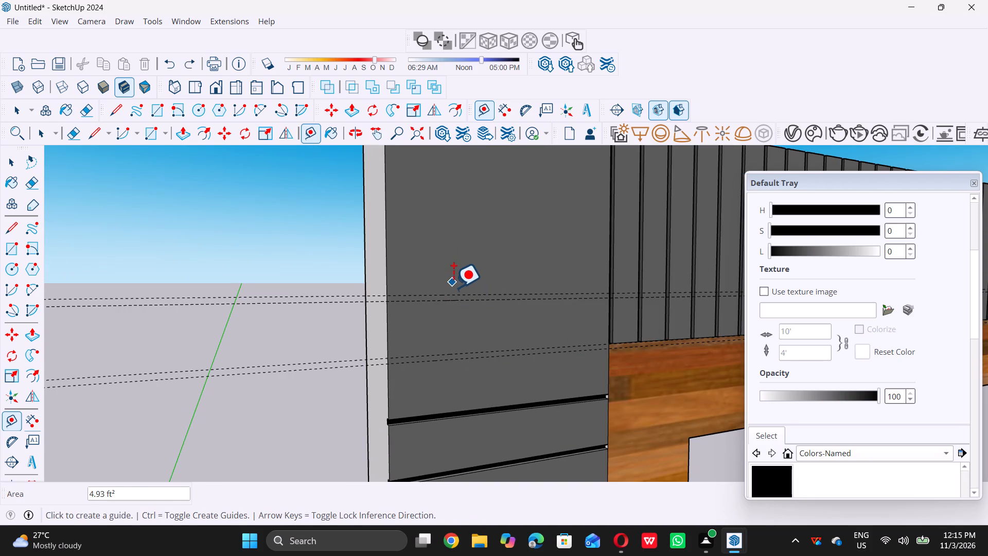
left_click(457, 292)
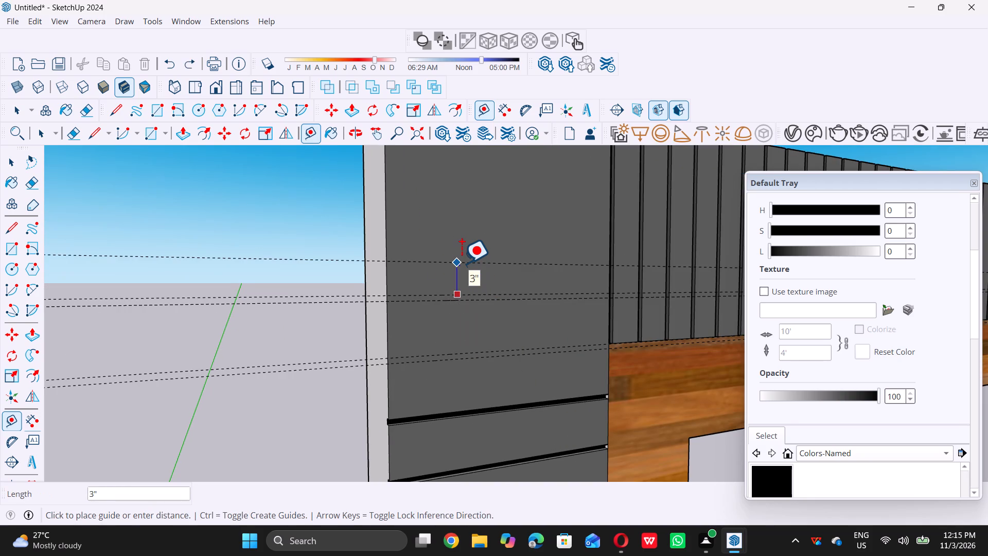
key("5")
key("shift+quotedbl")
key("Return")
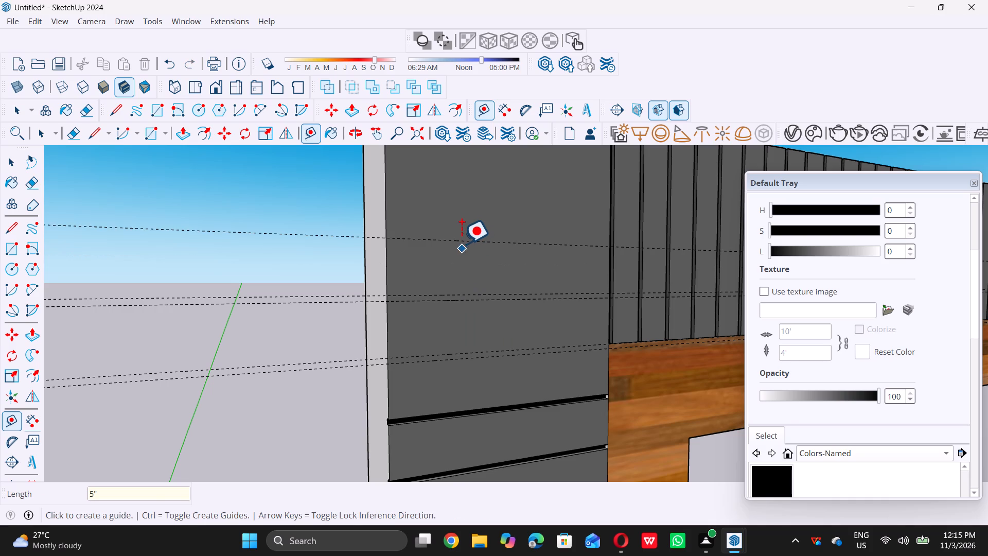
Add a parallel guide 0.5" above the topmost guide on the corner panel to form the third groove pair.
double_click(462, 240)
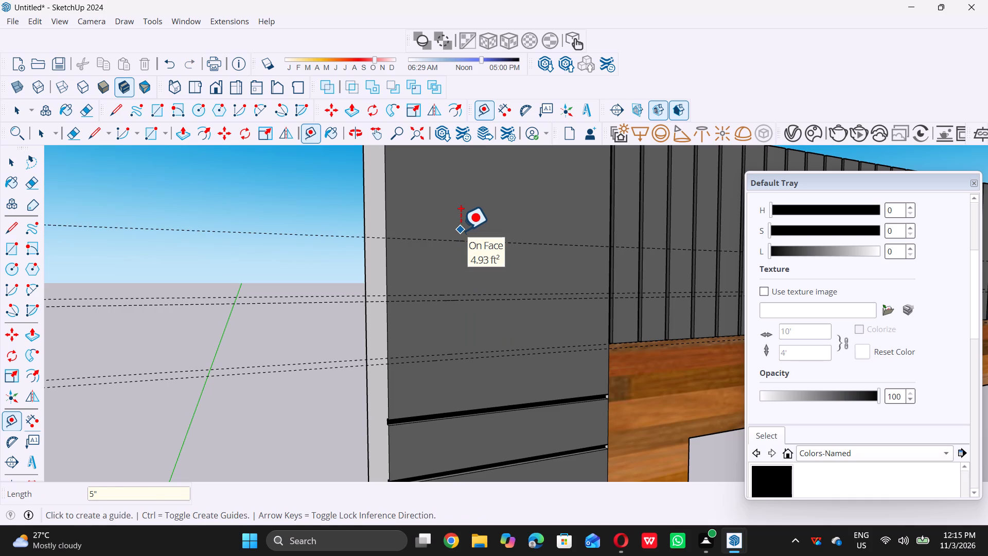
key("ctrl+z")
left_click(462, 241)
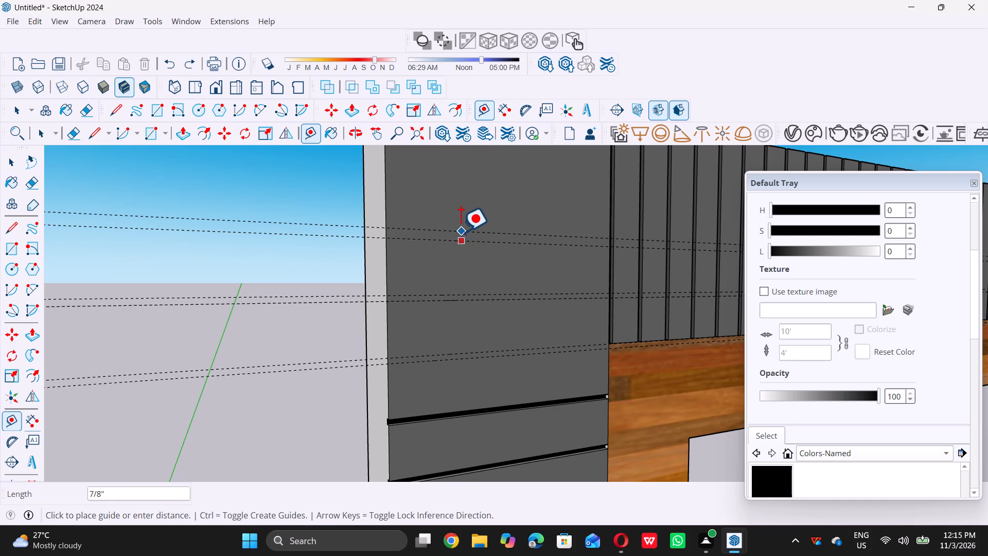
type("0.5")
key("shift+quotedbl")
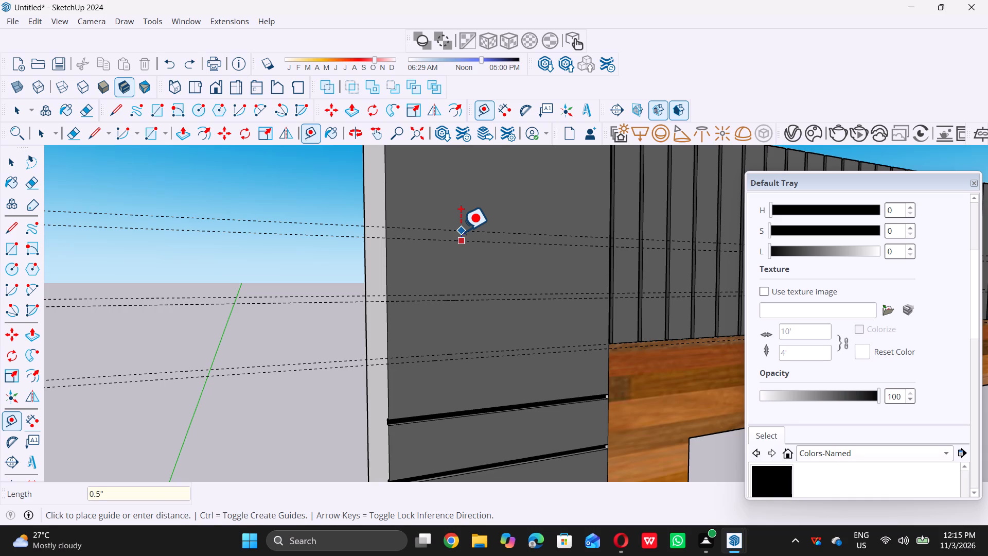
key("Return")
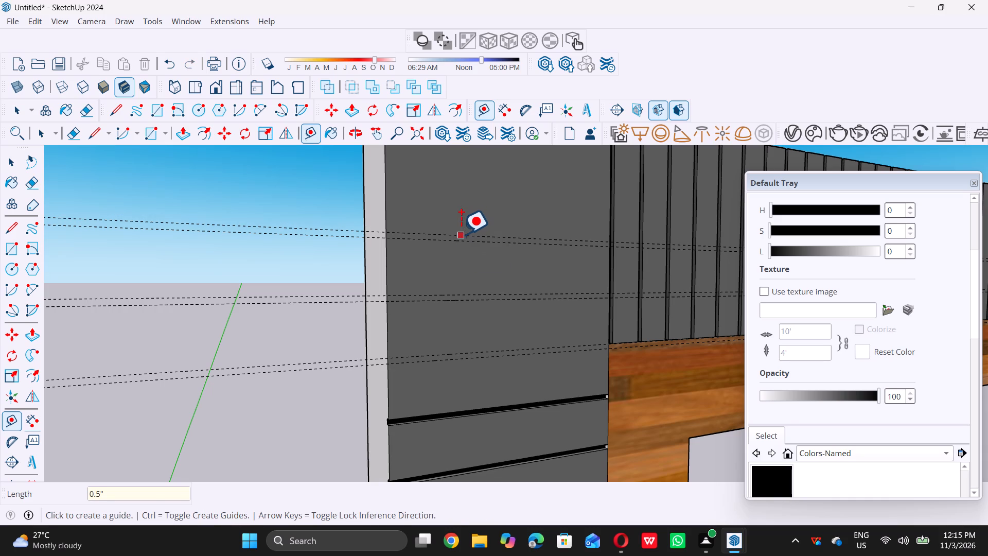
Place a guide 5" above the upper line of the third 0.5" guide pair on the corner panel.
double_click(461, 234)
key("ctrl+z")
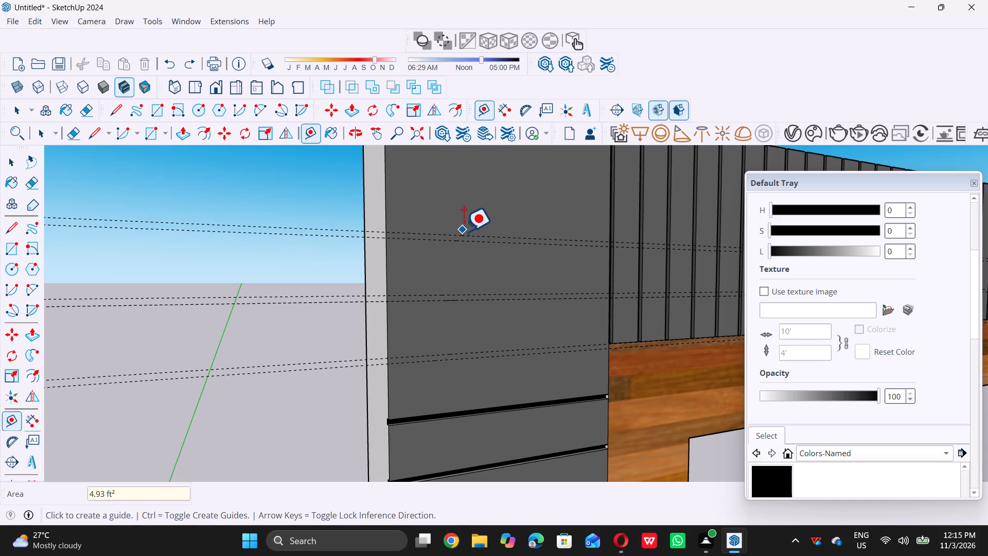
left_click(465, 234)
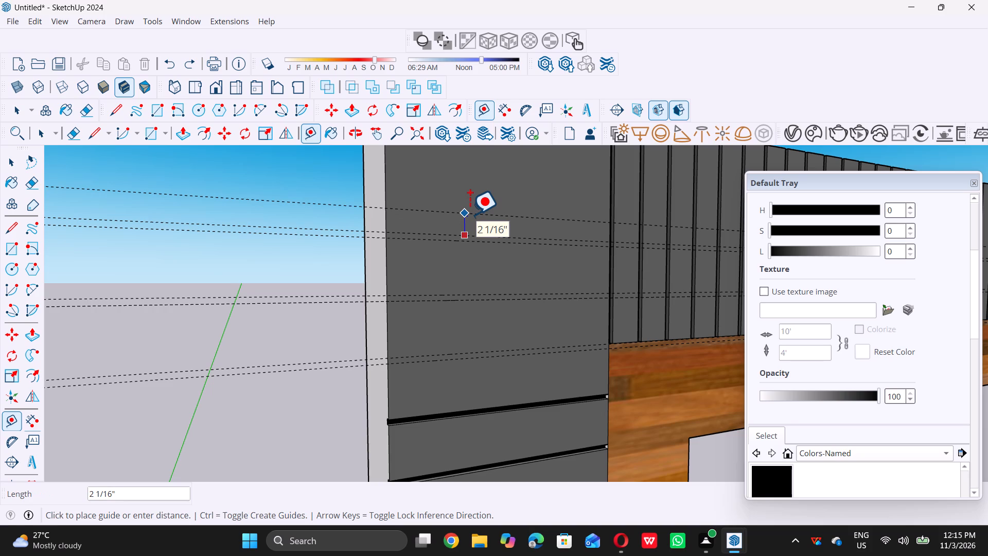
key("5")
key("shift+quotedbl")
key("Return")
Add a parallel guide 0.5" above the topmost guide near the corner panel's top to form the fourth groove pair.
scroll(495, 254, "down", 7)
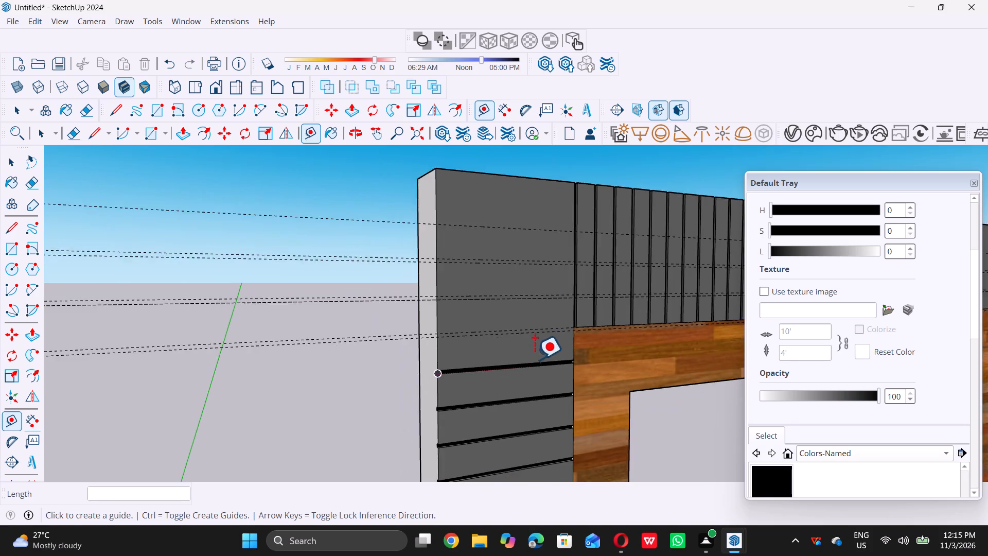
scroll(535, 359, "down", 2)
scroll(463, 240, "up", 10)
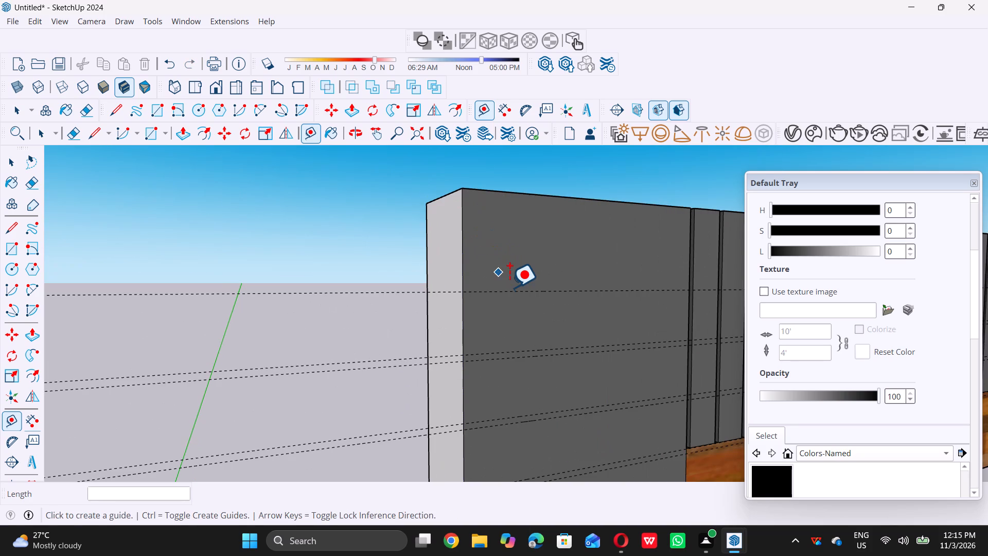
double_click(511, 290)
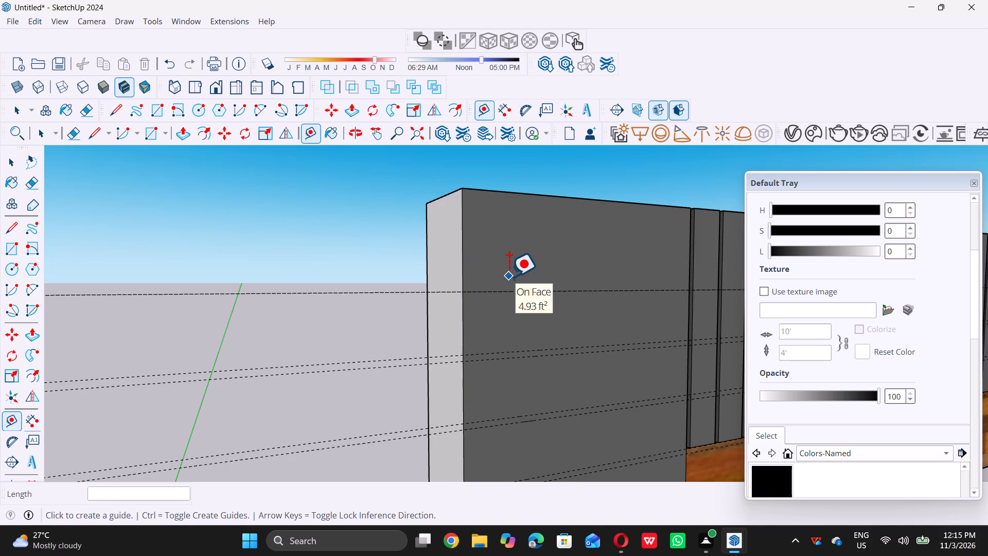
key("ctrl+z")
left_click(512, 290)
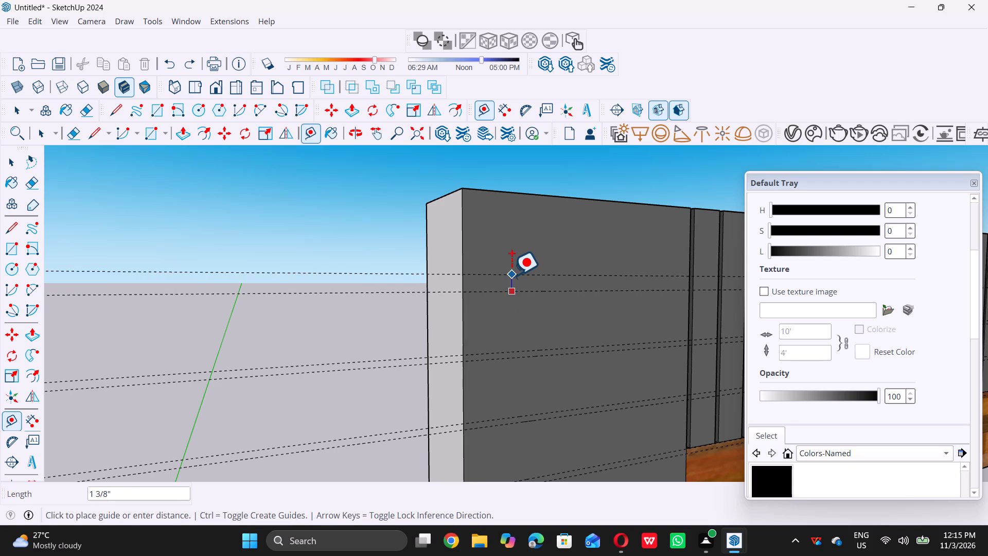
type("0.")
key("5")
key("shift+quotedbl")
key("Return")
key("space")
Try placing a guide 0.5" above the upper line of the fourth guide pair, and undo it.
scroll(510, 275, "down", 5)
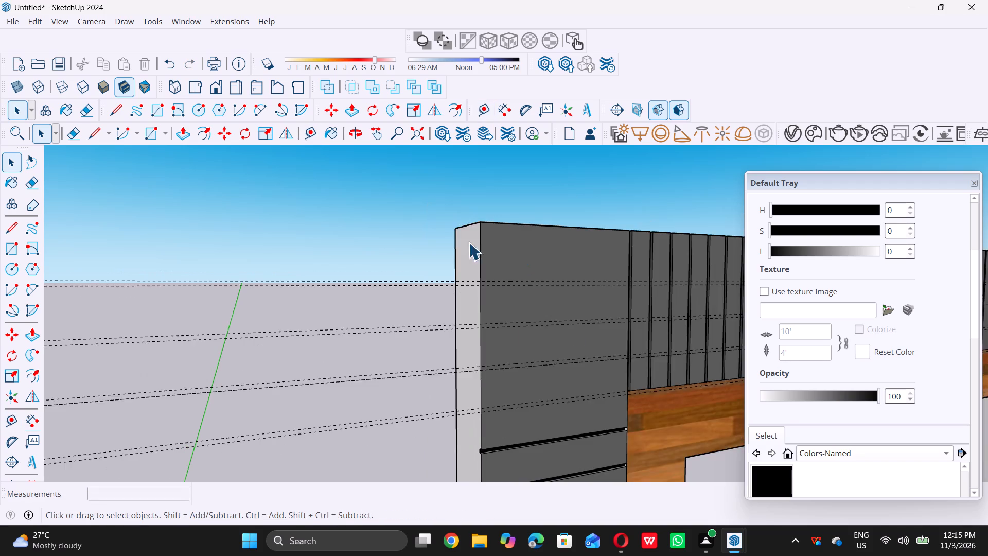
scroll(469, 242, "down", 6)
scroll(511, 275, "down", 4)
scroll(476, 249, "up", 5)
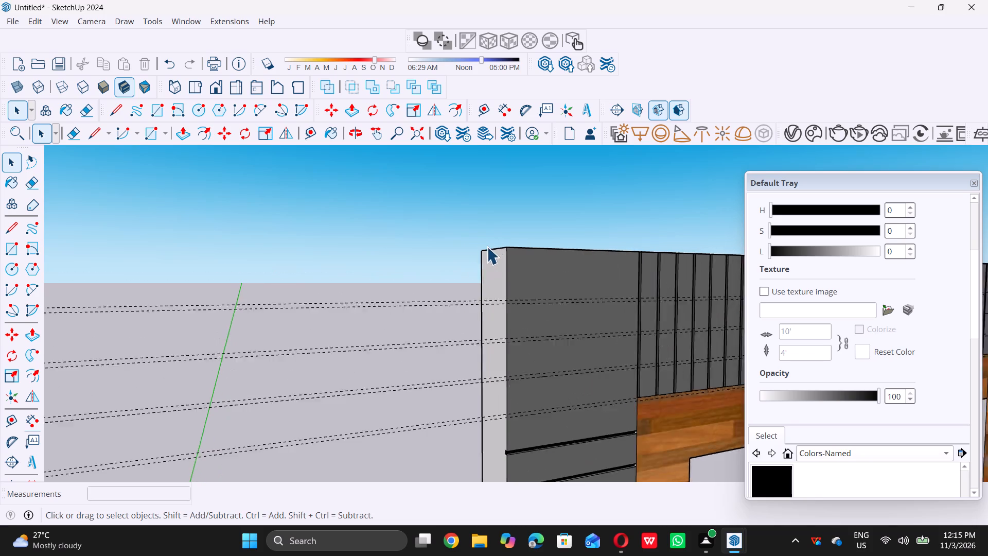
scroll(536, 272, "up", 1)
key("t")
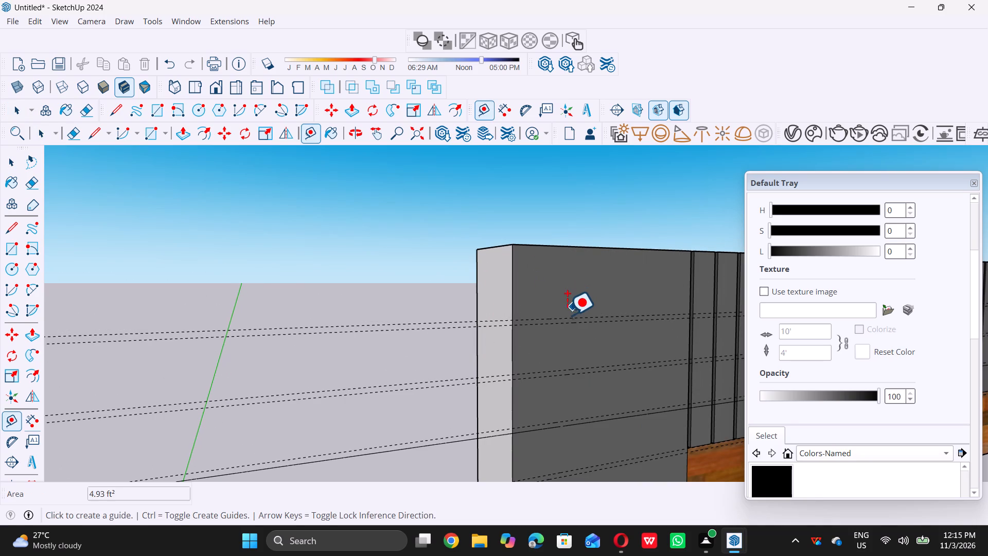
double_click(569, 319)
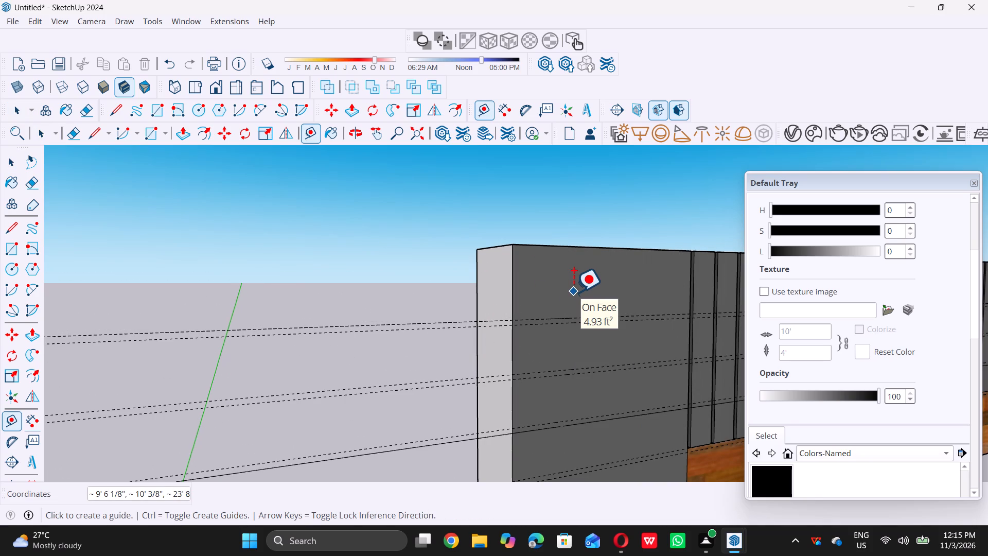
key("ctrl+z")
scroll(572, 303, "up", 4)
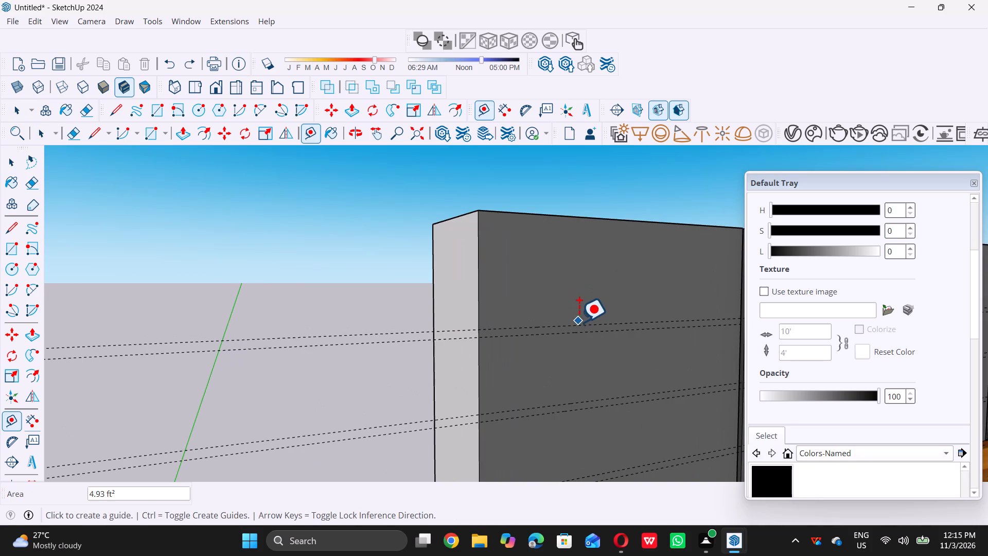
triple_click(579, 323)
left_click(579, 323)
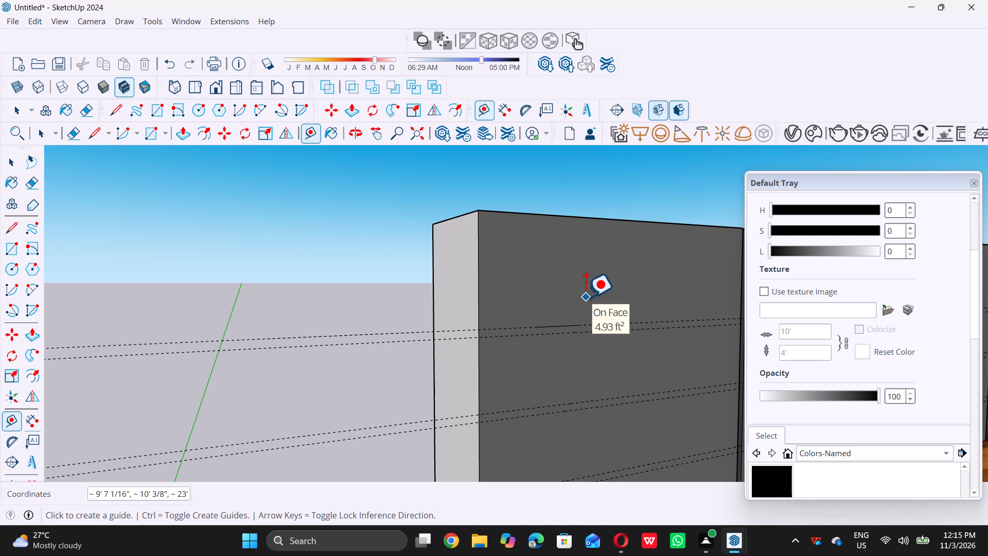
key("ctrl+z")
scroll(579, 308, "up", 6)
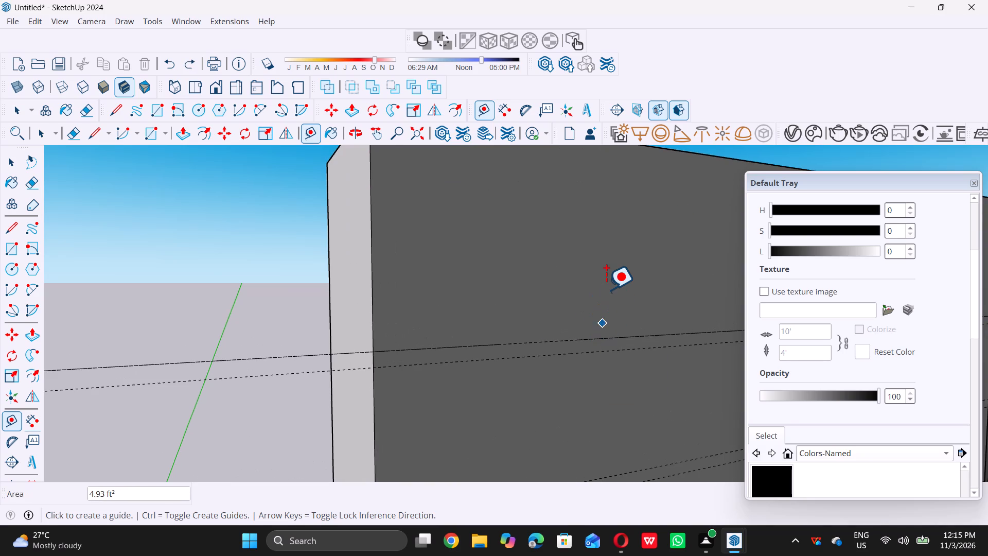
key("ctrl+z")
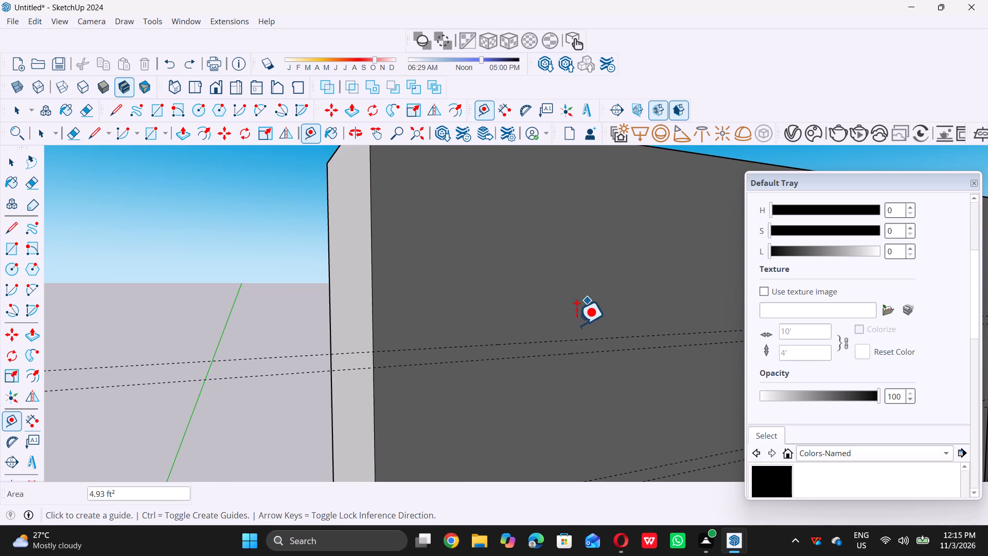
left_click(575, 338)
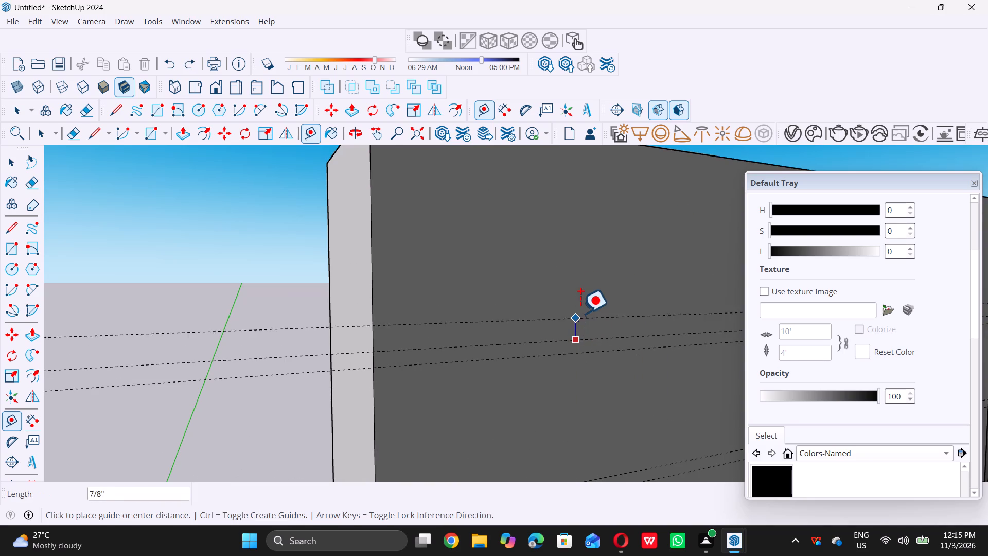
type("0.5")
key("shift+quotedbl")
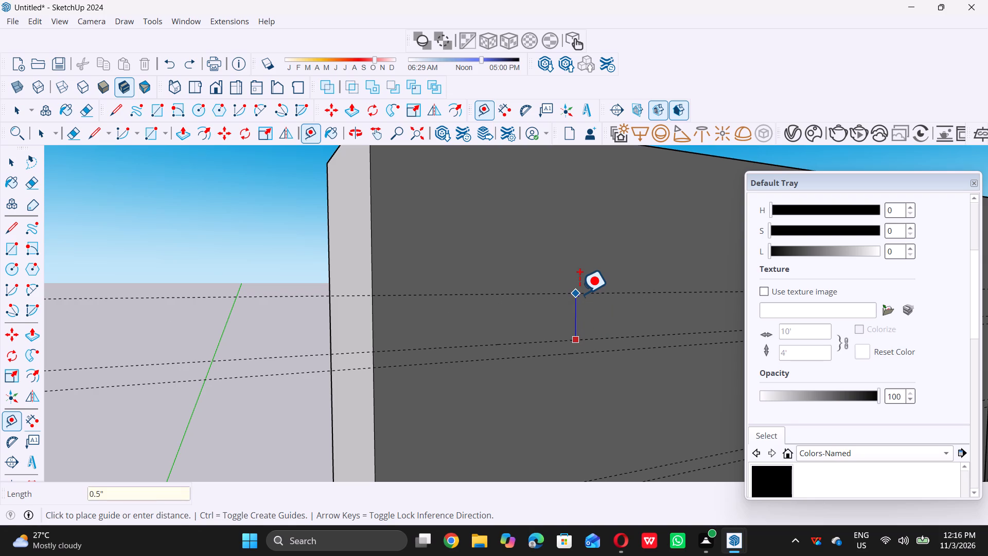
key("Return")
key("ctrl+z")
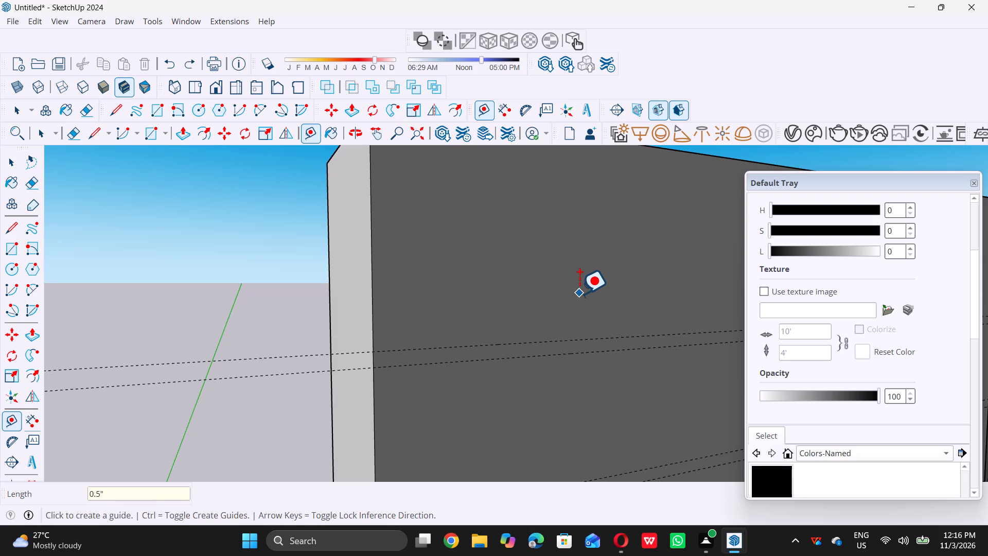
Place a guide 5" above the upper line of the fourth 0.5" guide pair on the corner panel.
double_click(575, 339)
key("ctrl+z")
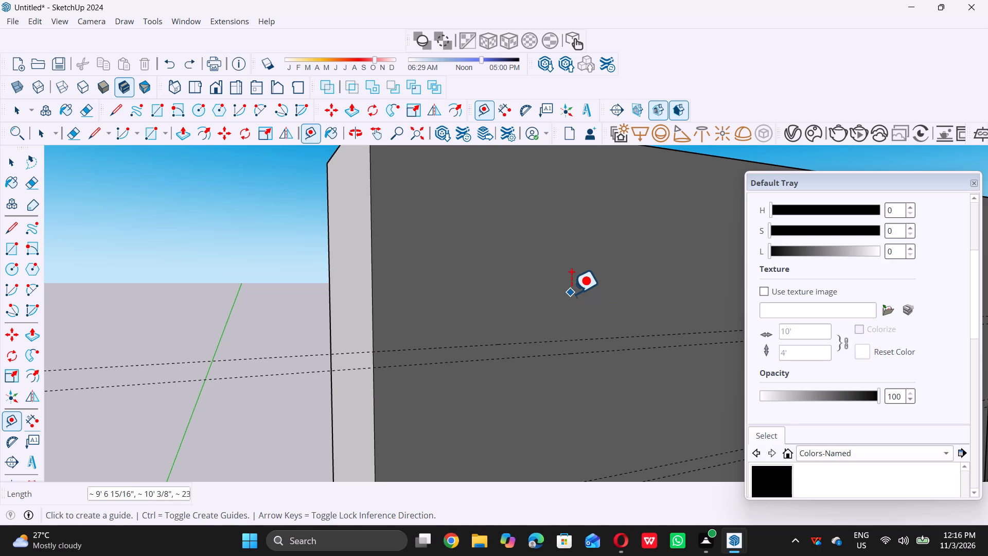
left_click(568, 339)
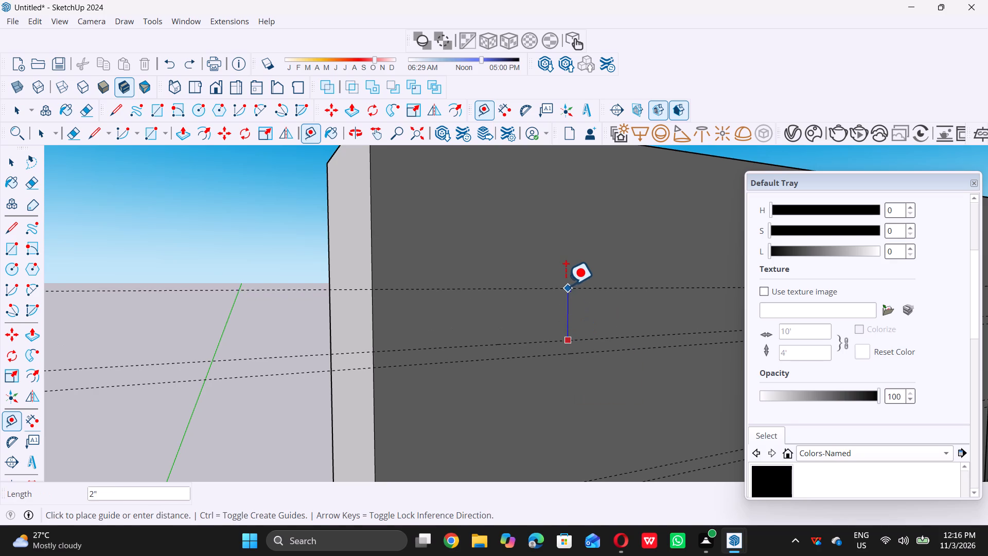
key("5")
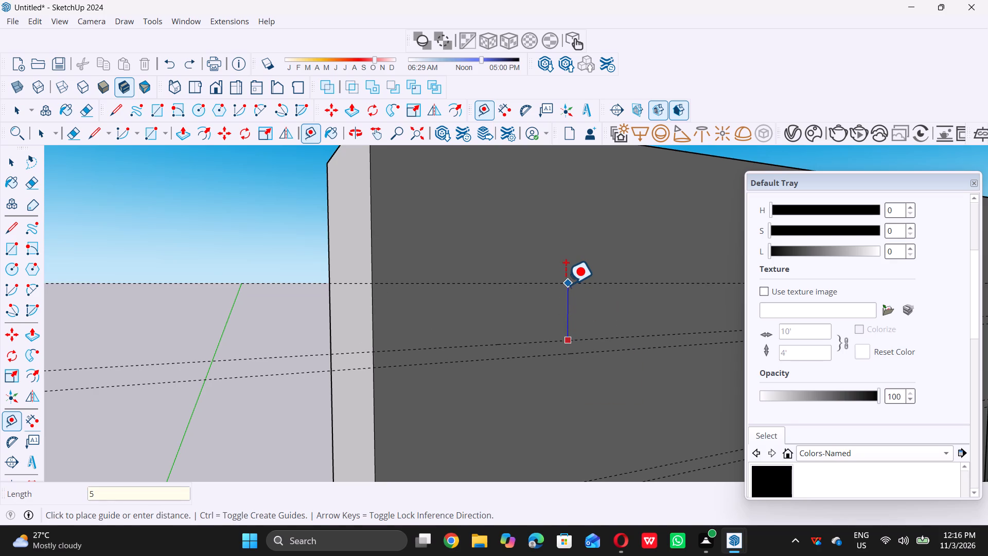
key("shift+quotedbl")
key("Return")
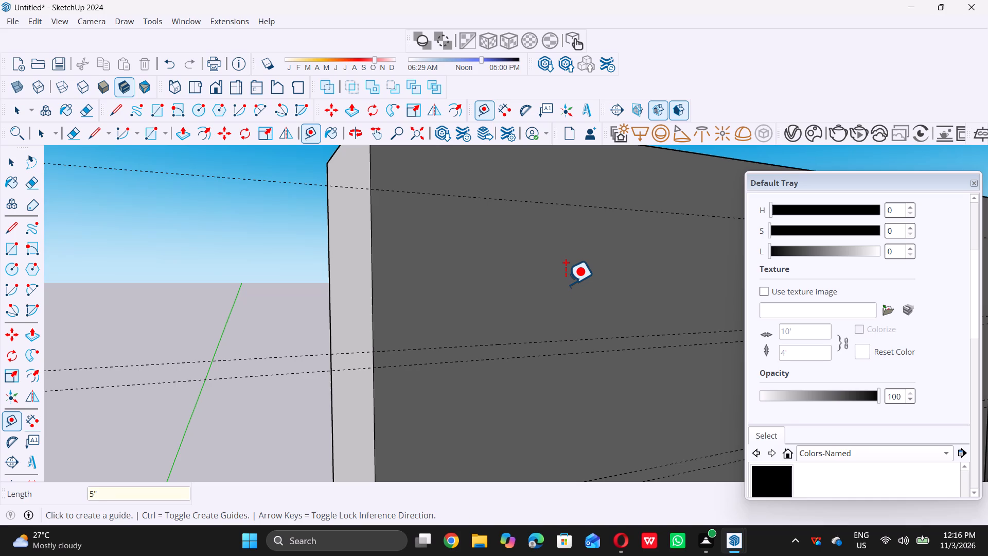
Add a parallel guide 0.5" above the topmost guide on the corner panel to form the fifth groove pair.
scroll(557, 292, "down", 9)
scroll(550, 272, "up", 4)
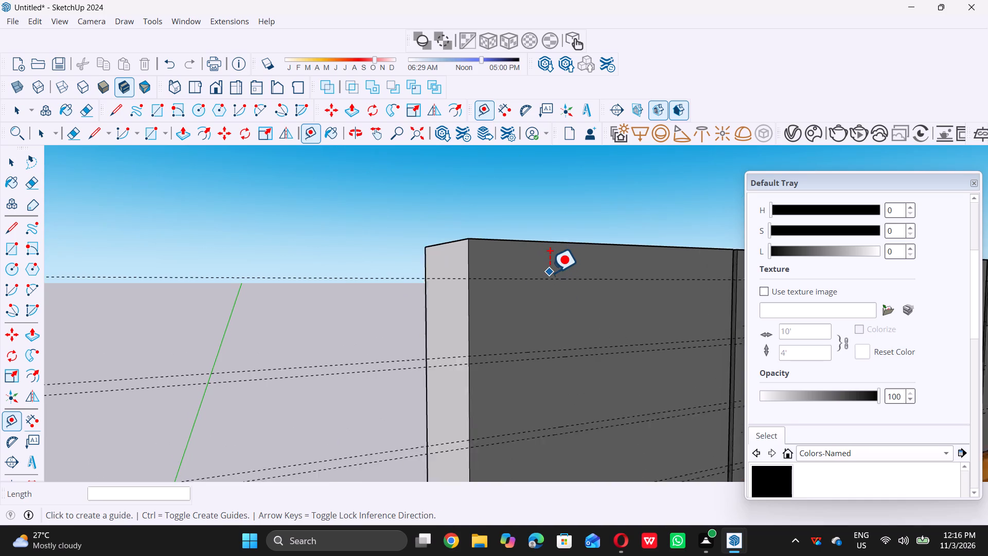
scroll(550, 272, "up", 4)
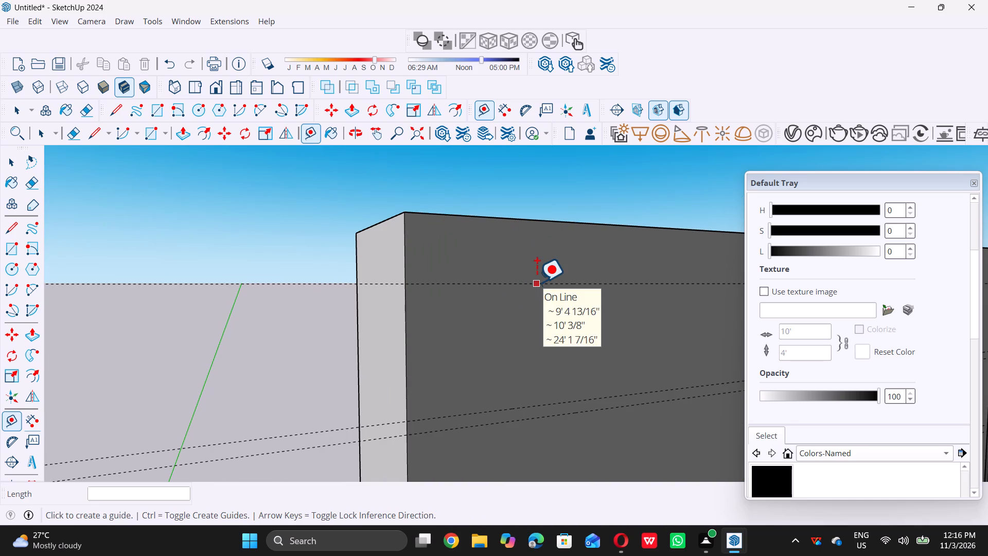
double_click(537, 282)
key("ctrl+z")
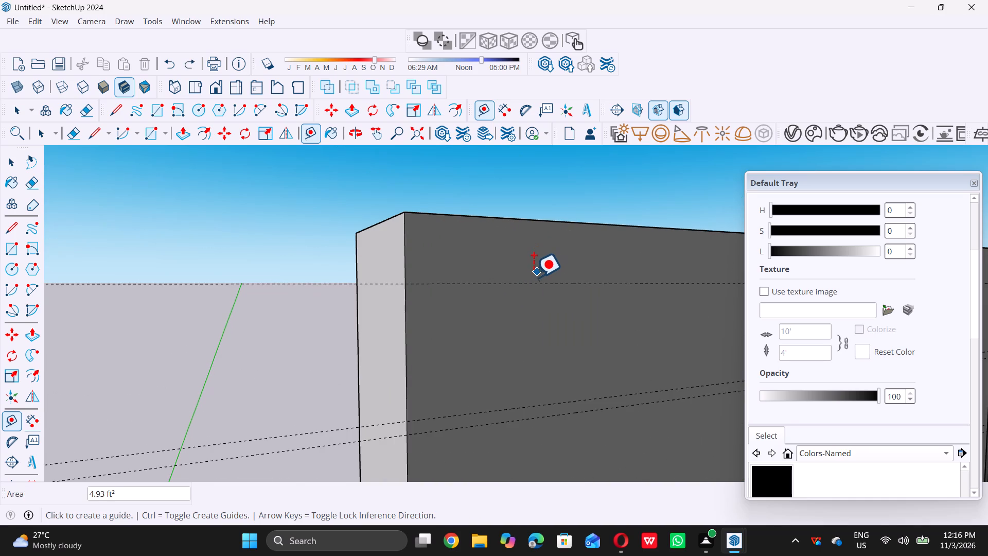
scroll(534, 277, "up", 4)
left_click(535, 286)
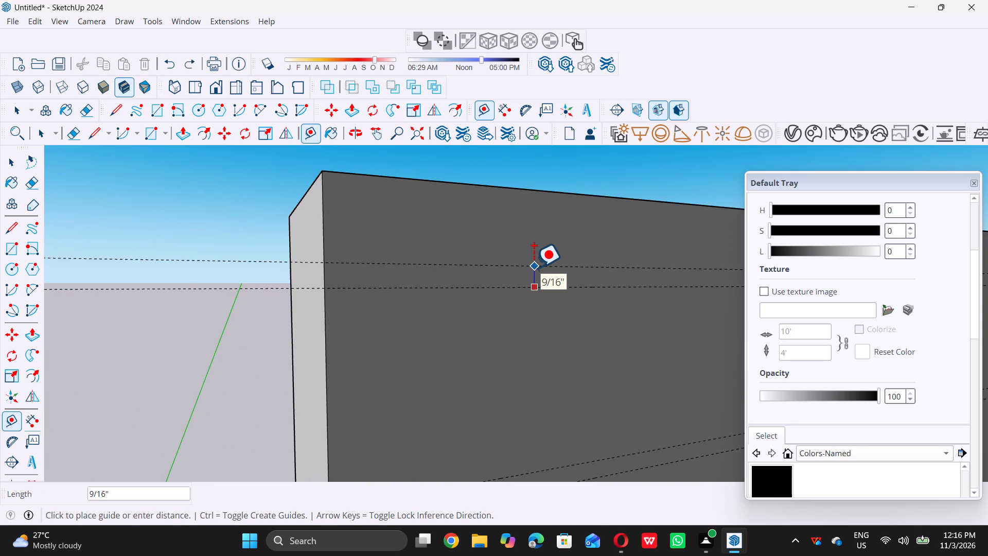
type("0.5")
key("shift+quotedbl")
key("Return")
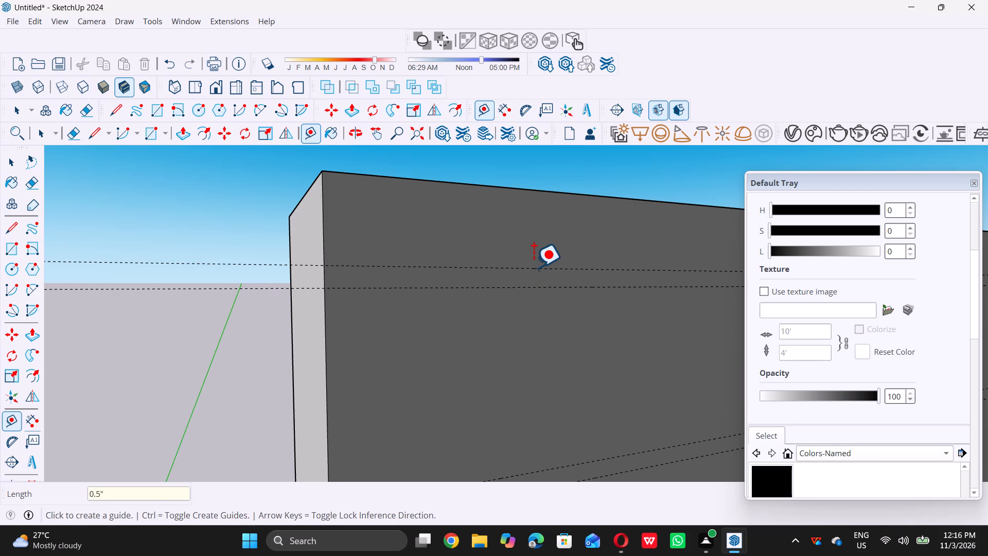
key("space")
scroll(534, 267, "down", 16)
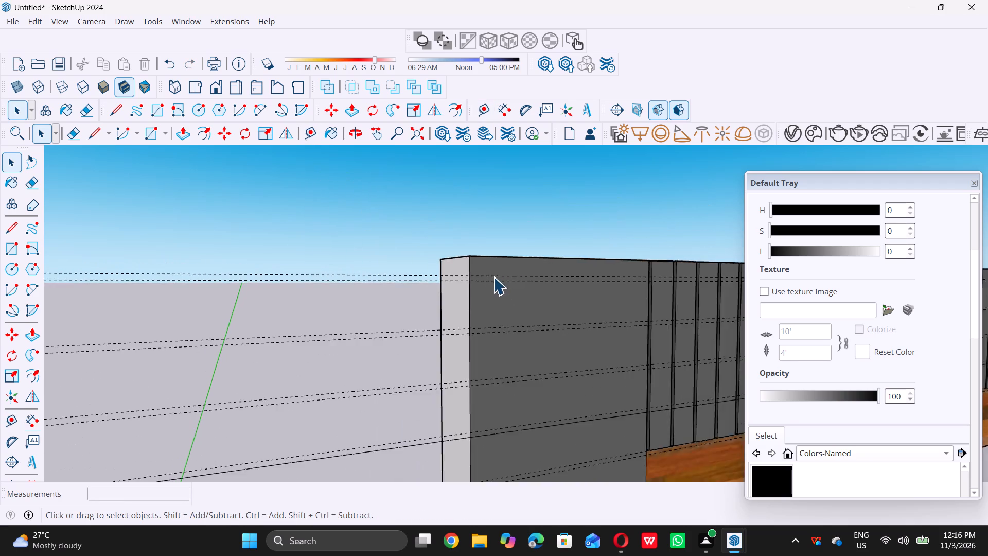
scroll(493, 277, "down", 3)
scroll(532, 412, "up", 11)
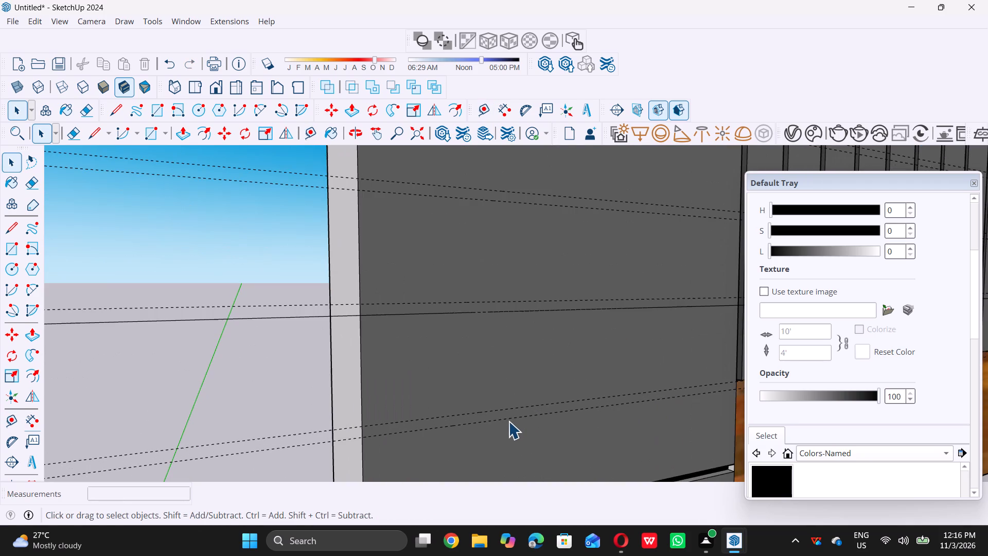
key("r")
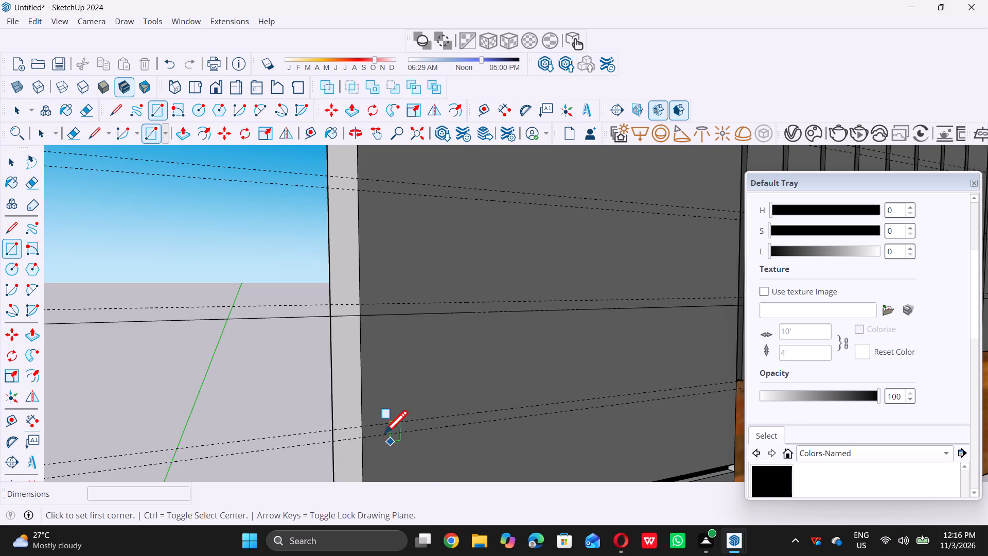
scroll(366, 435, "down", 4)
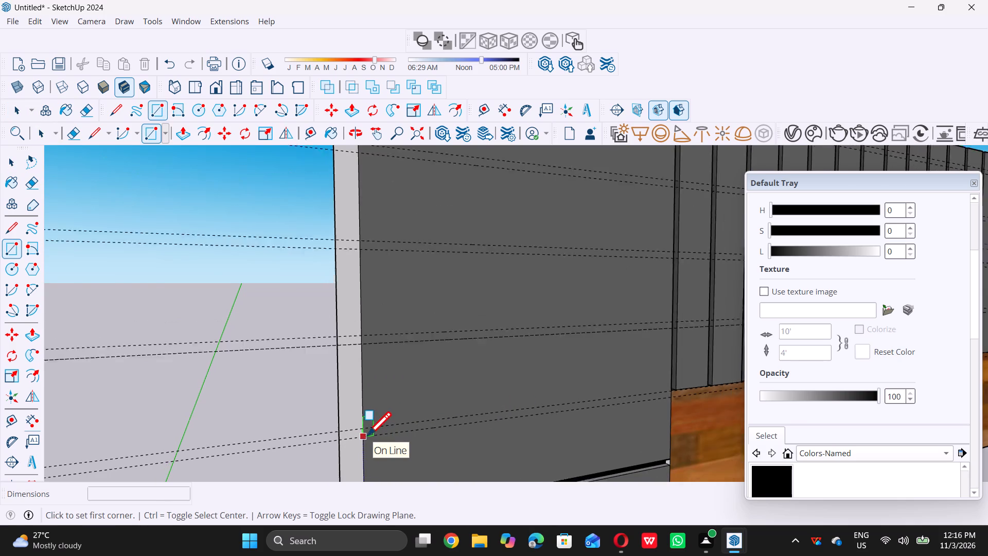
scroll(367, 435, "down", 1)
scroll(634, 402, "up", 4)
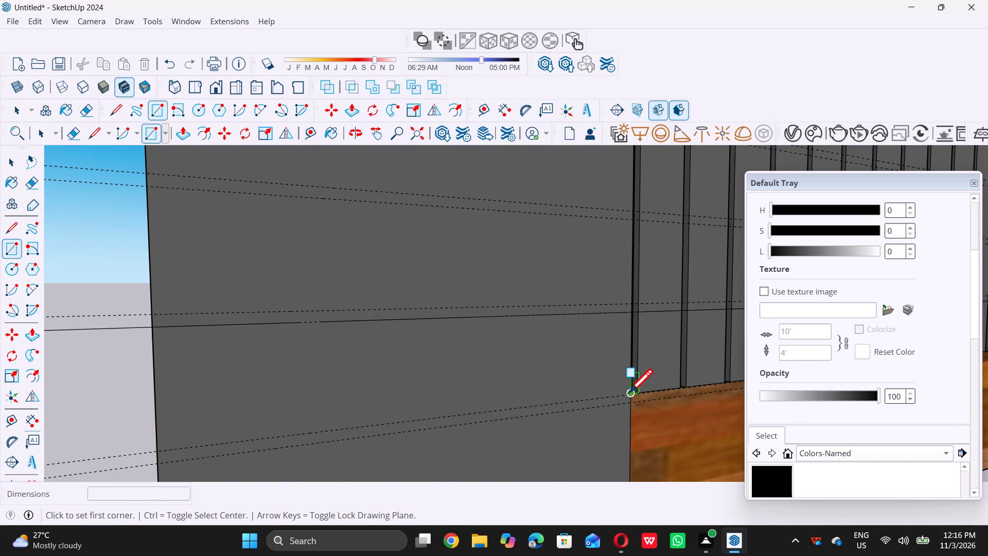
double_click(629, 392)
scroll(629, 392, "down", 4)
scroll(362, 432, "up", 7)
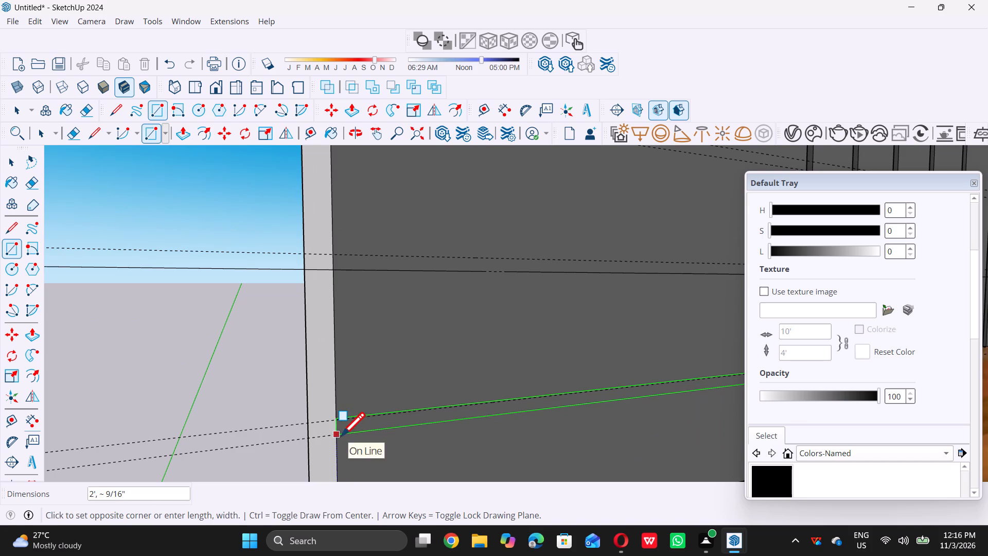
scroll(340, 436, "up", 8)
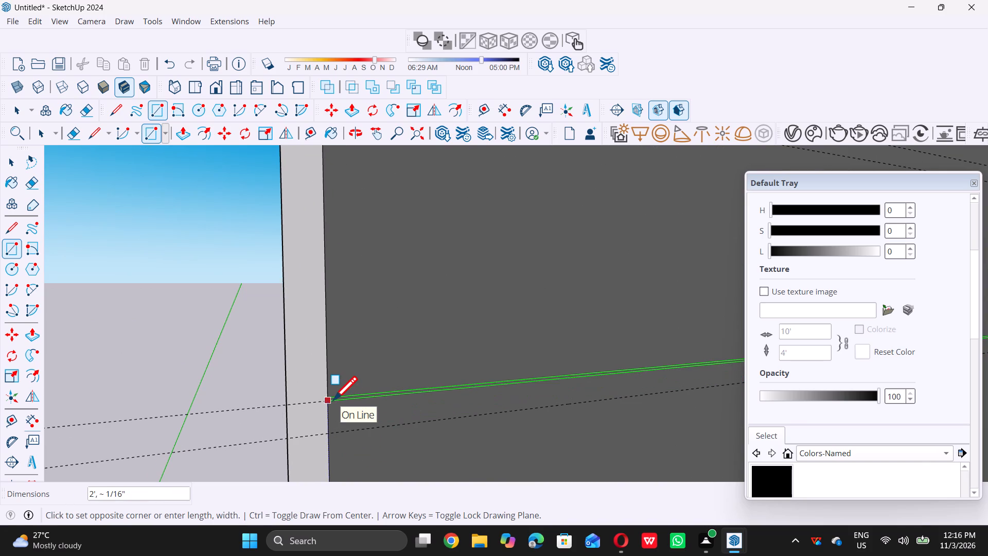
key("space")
Draw a rectangle about 1/2" by 2' between the lowest guide pair, spanning the corner panel's full width to the wood cladding.
key("r")
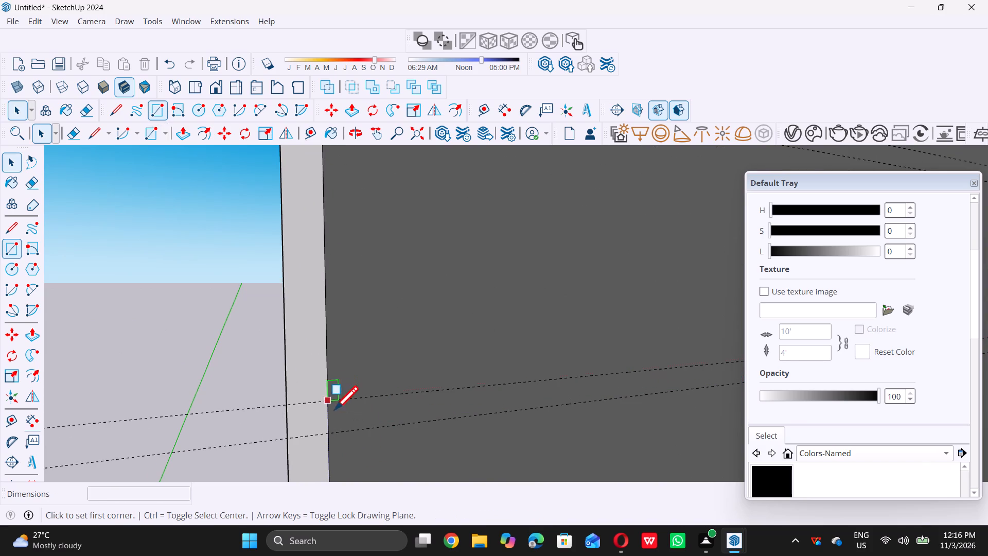
left_click(328, 433)
scroll(327, 433, "down", 3)
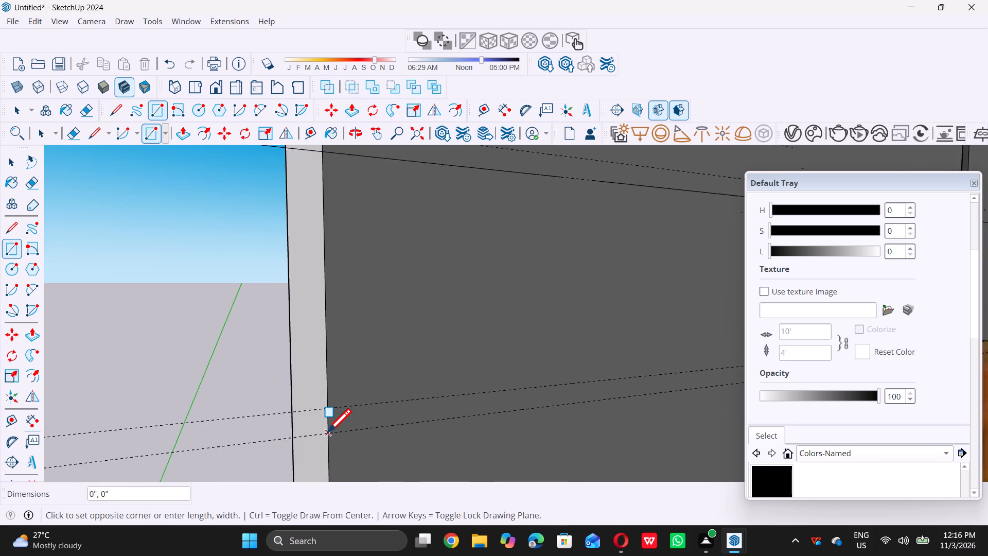
scroll(327, 432, "down", 11)
scroll(652, 401, "up", 4)
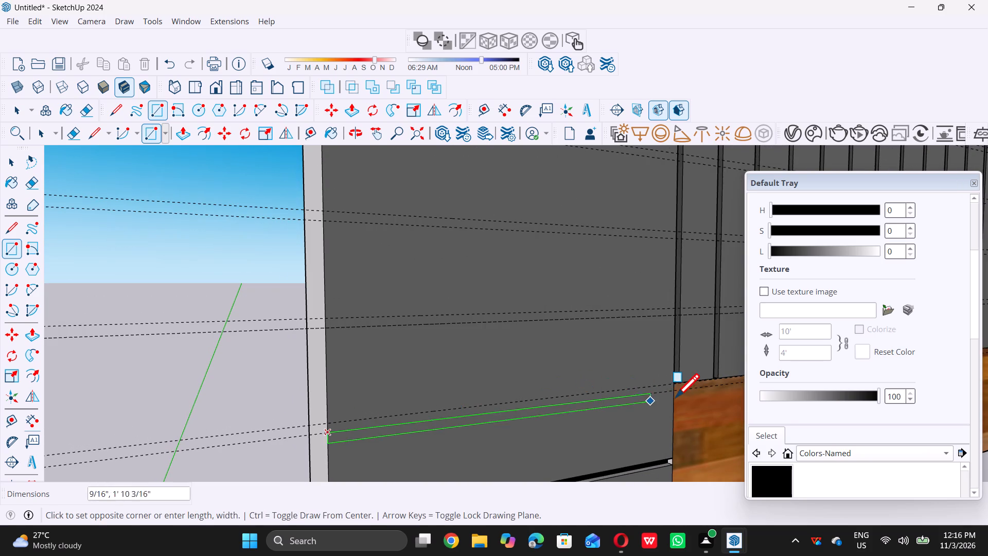
scroll(676, 397, "up", 5)
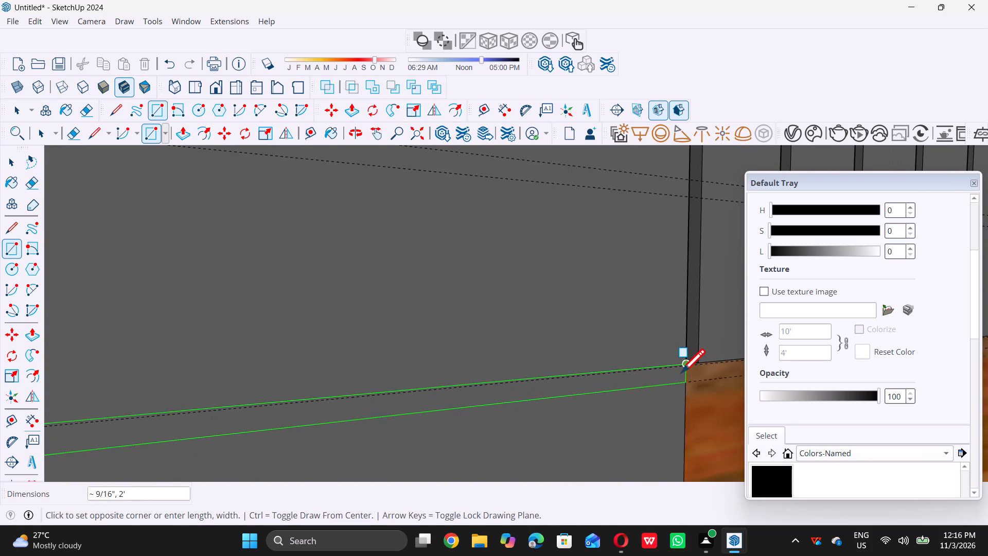
scroll(681, 372, "up", 10)
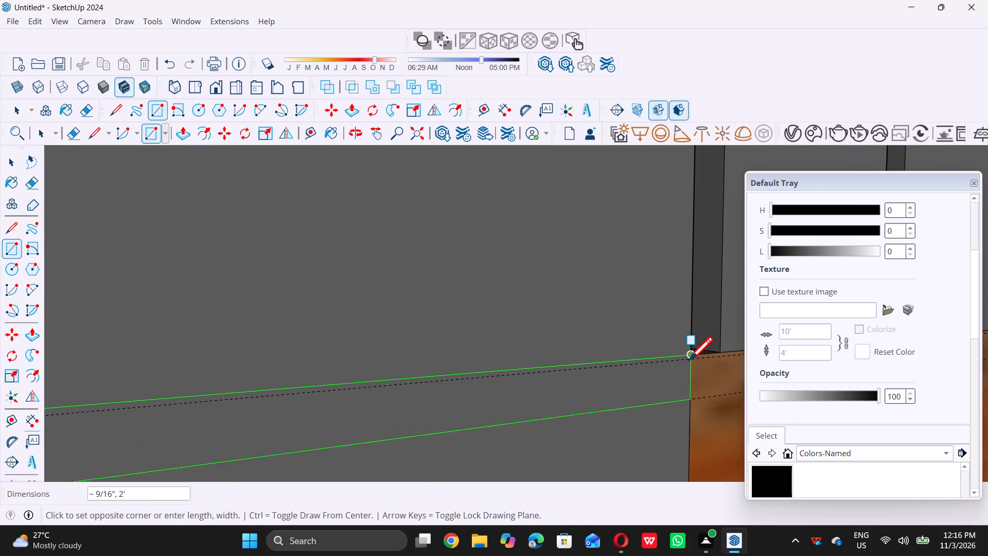
scroll(689, 360, "up", 10)
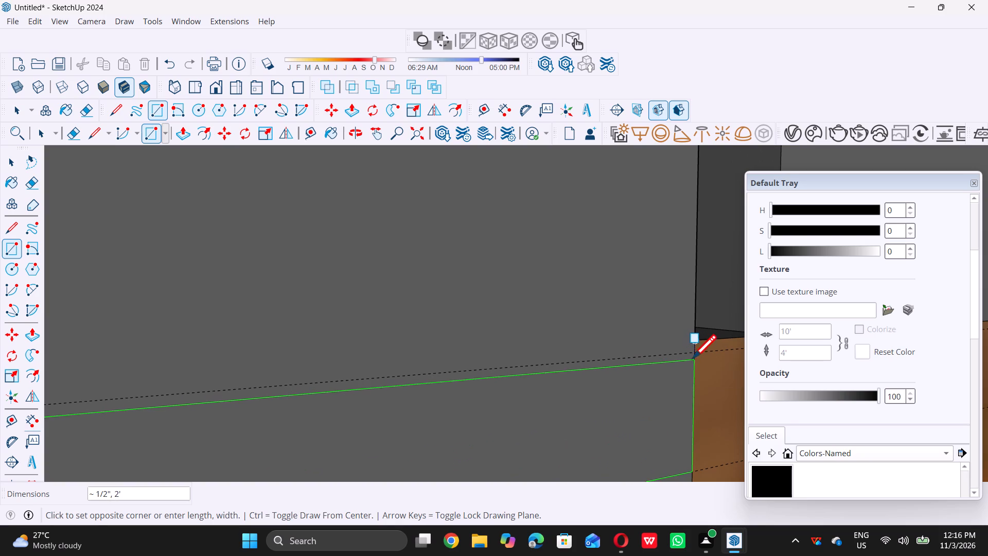
double_click(694, 356)
Draw a rectangle about 1/2" by 2' between the second guide pair from the bottom, across the corner panel's full width.
scroll(675, 373, "down", 8)
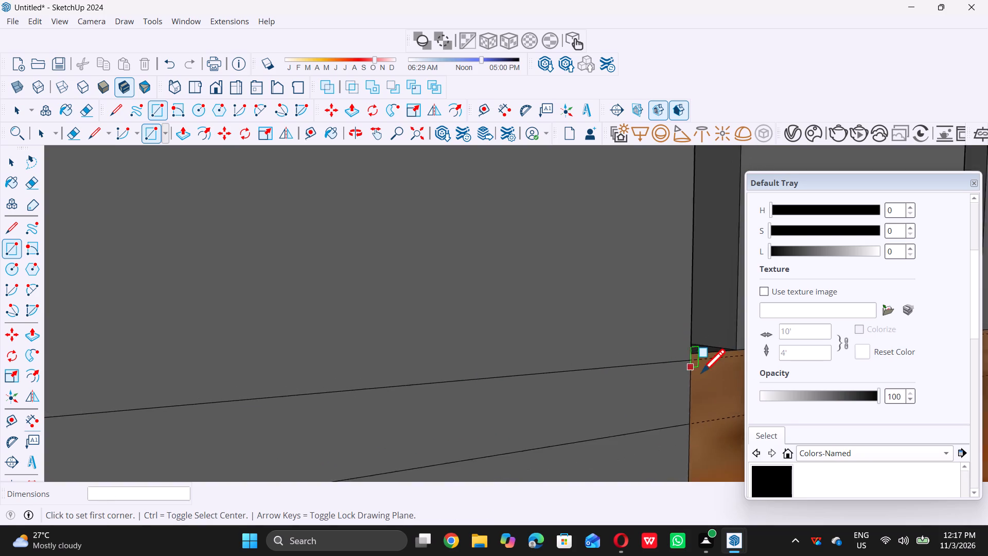
scroll(701, 372, "down", 20)
scroll(701, 372, "down", 8)
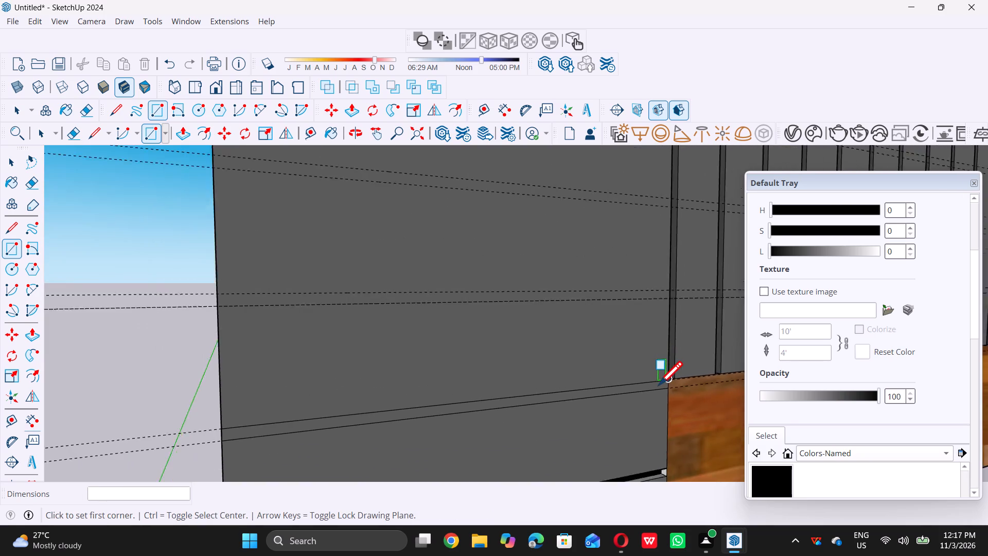
scroll(659, 385, "down", 5)
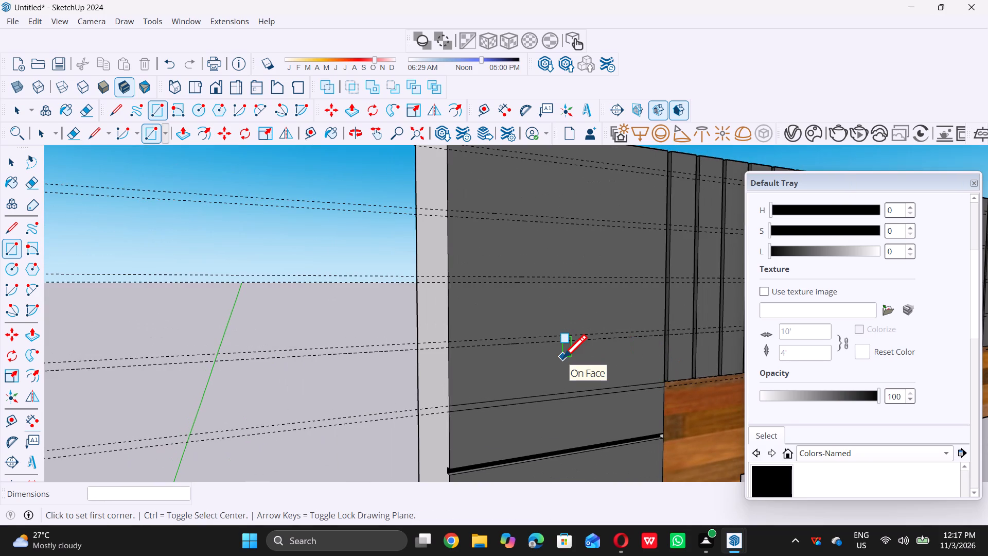
scroll(474, 350, "up", 19)
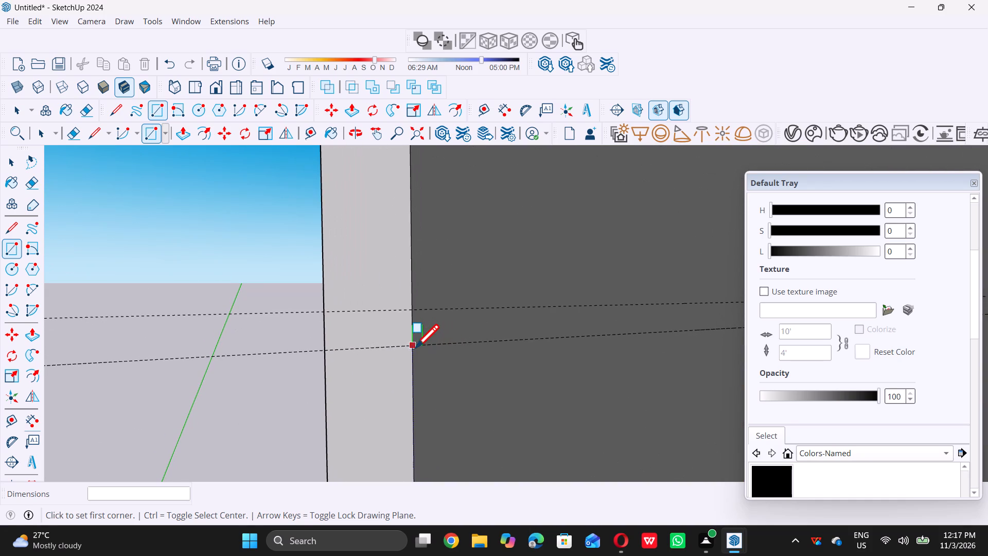
scroll(420, 343, "up", 6)
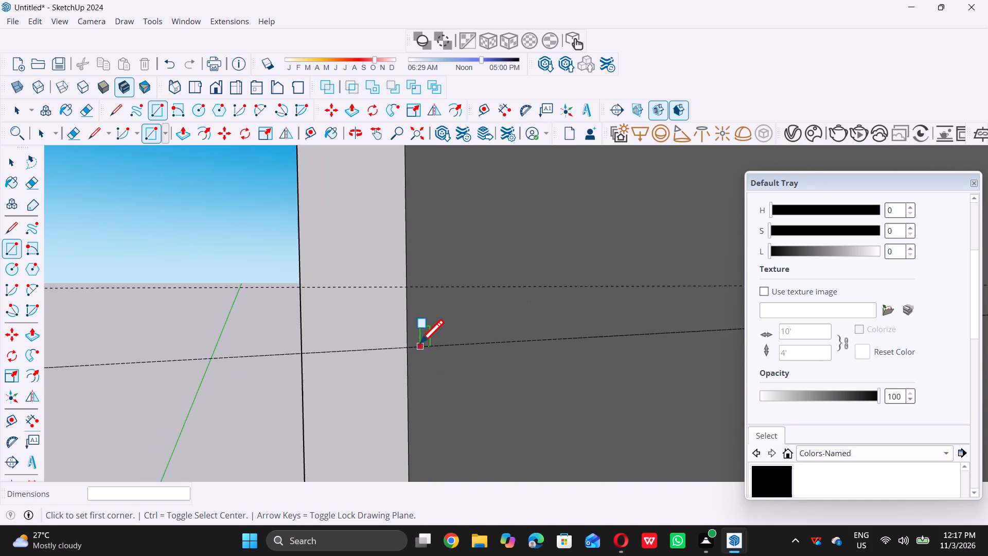
scroll(420, 343, "up", 2)
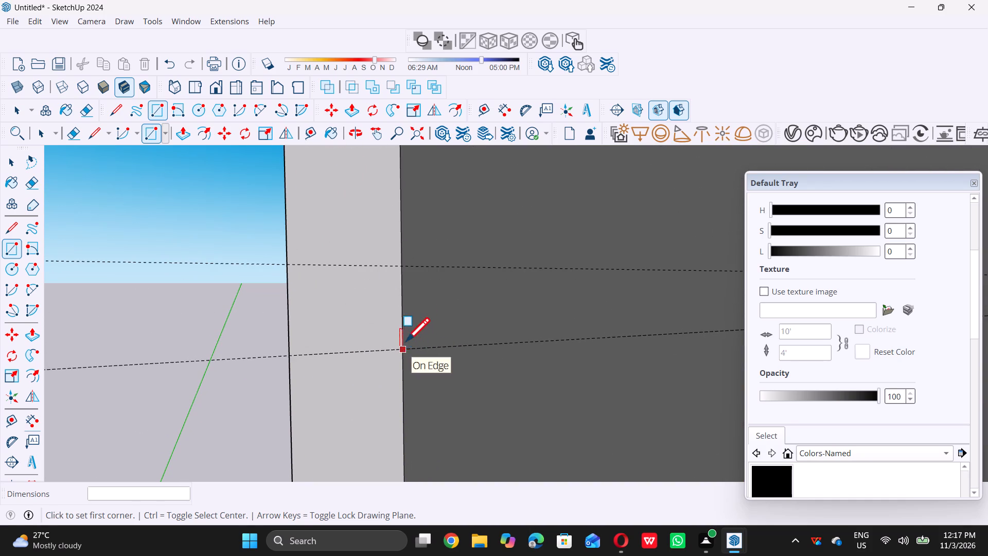
double_click(400, 266)
scroll(400, 266, "down", 2)
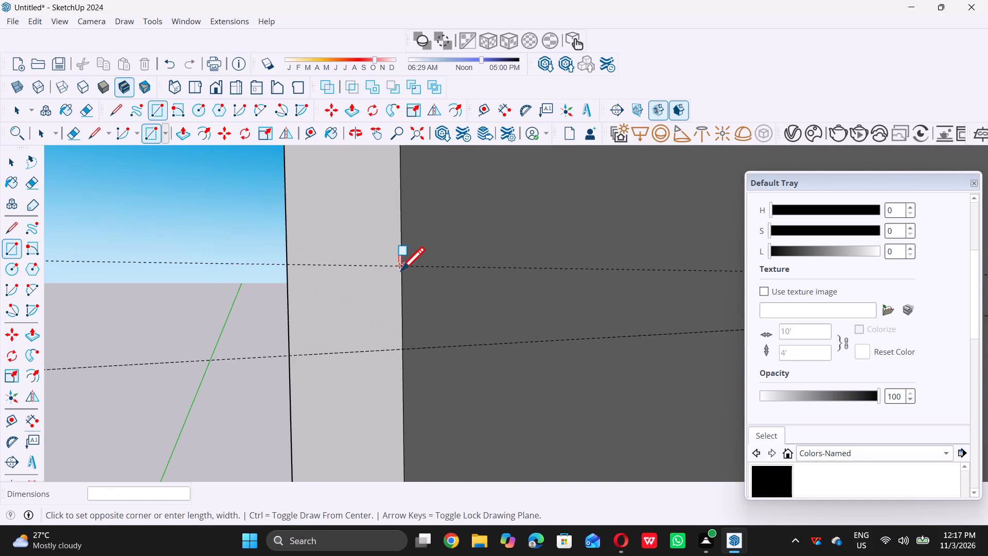
scroll(401, 270, "down", 20)
scroll(401, 270, "down", 2)
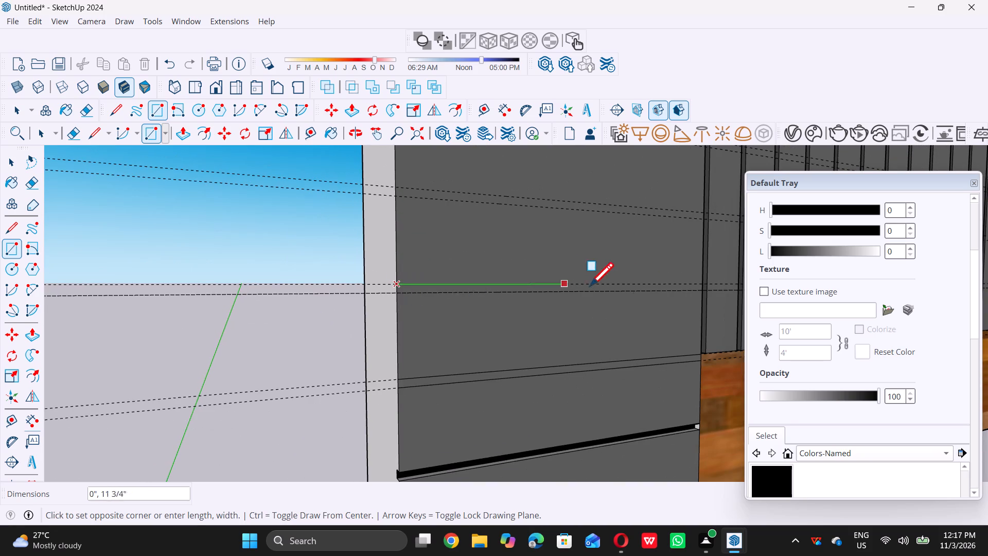
scroll(668, 291, "up", 5)
scroll(712, 292, "up", 5)
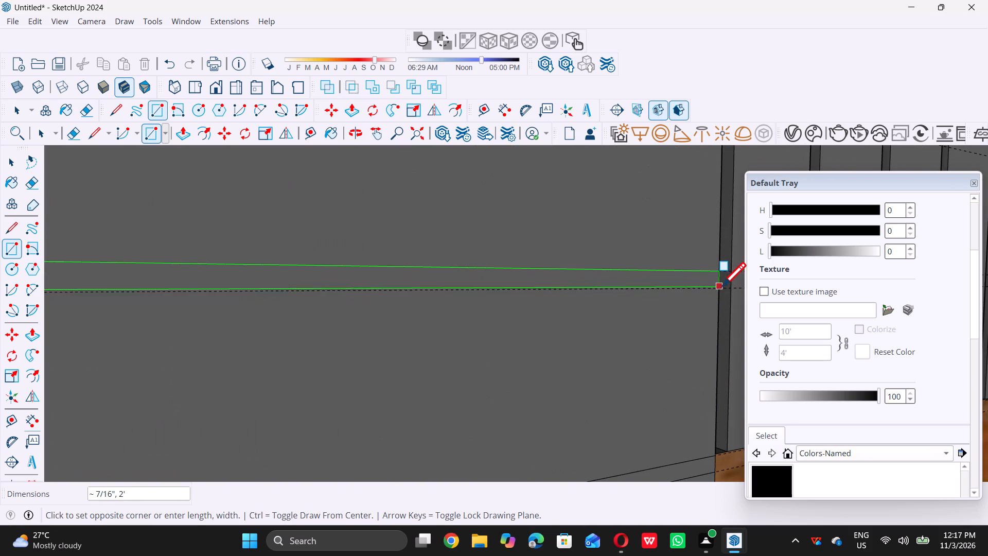
left_click(718, 289)
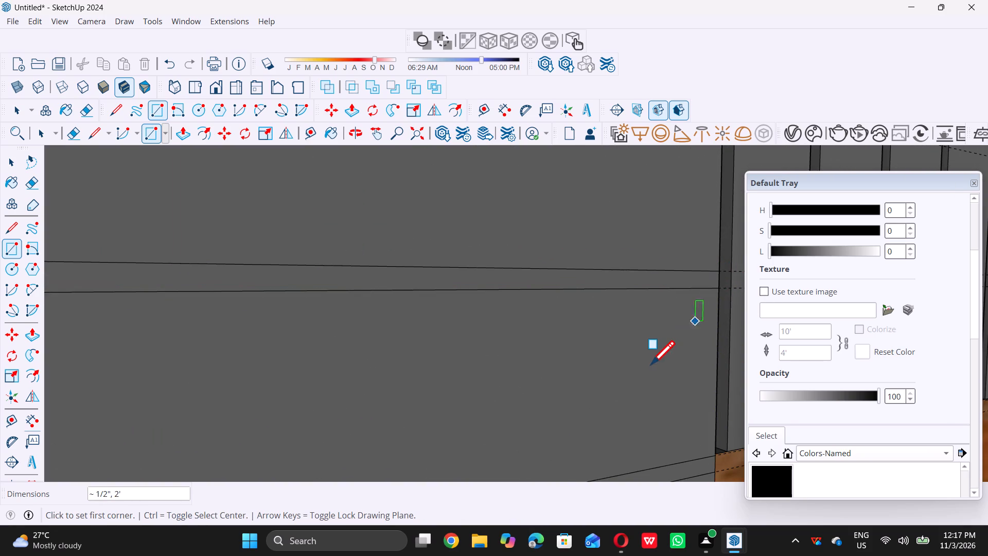
Draw a rectangle about 1/2" by 2' between the third guide pair from the bottom, across the corner panel's full width.
scroll(651, 364, "down", 13)
scroll(607, 384, "down", 6)
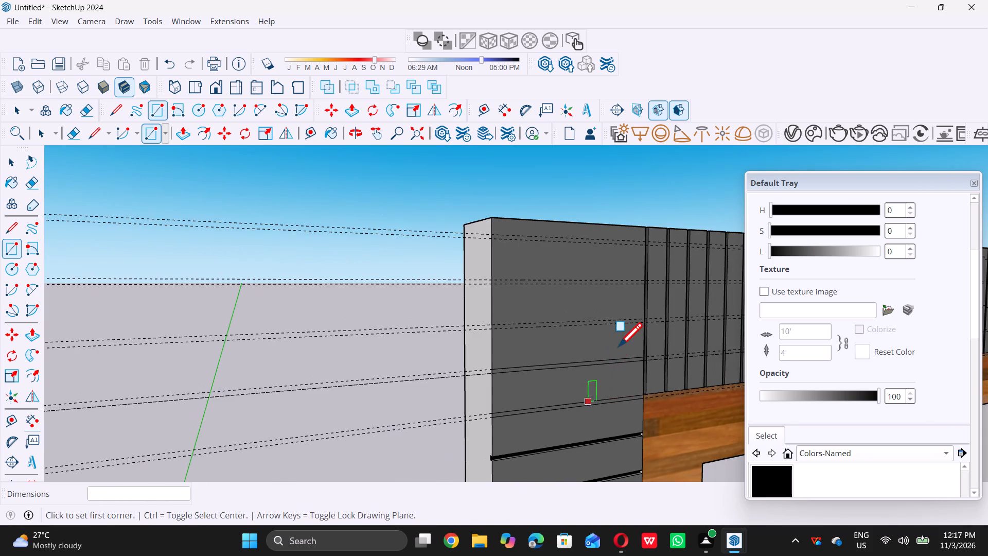
scroll(645, 318, "up", 5)
scroll(595, 318, "up", 5)
scroll(360, 337, "up", 5)
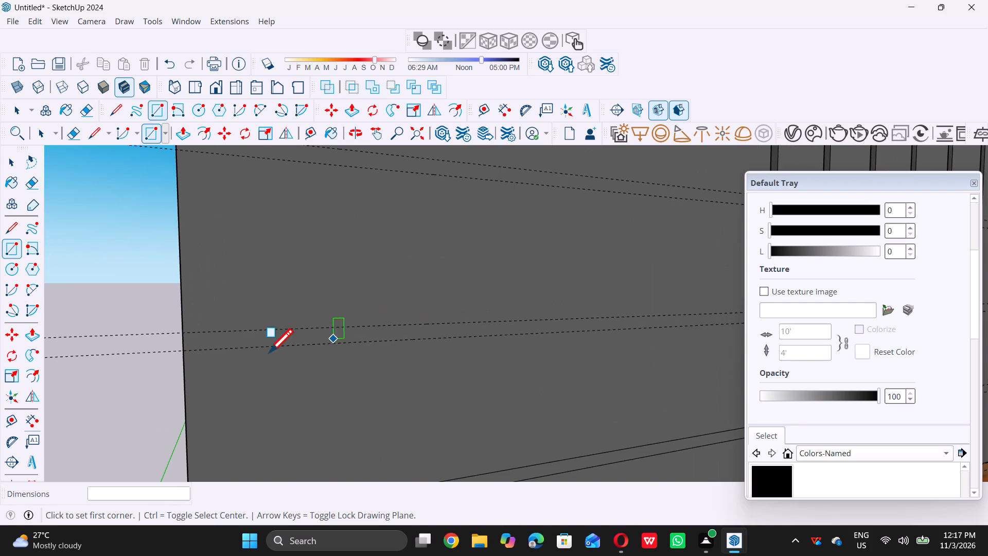
triple_click(187, 350)
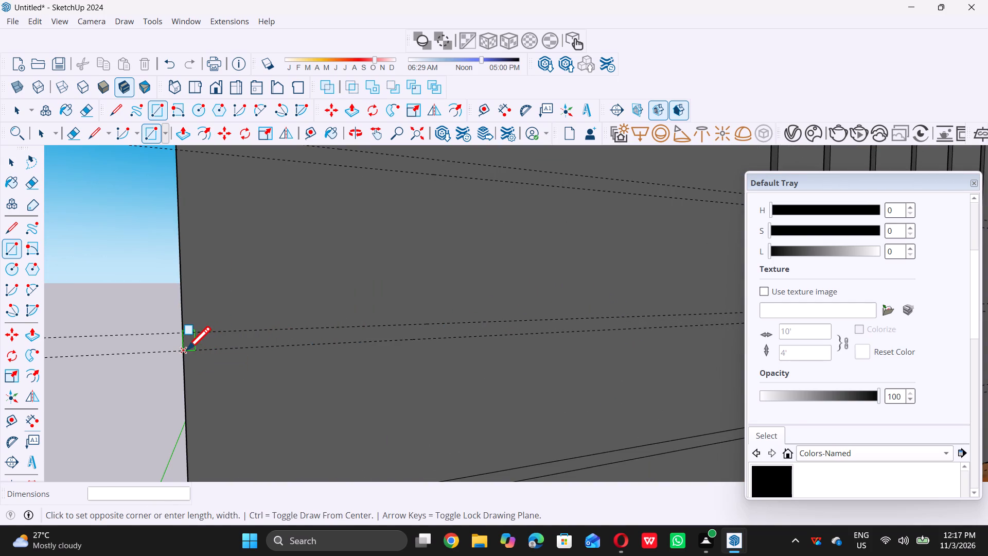
scroll(187, 350, "down", 4)
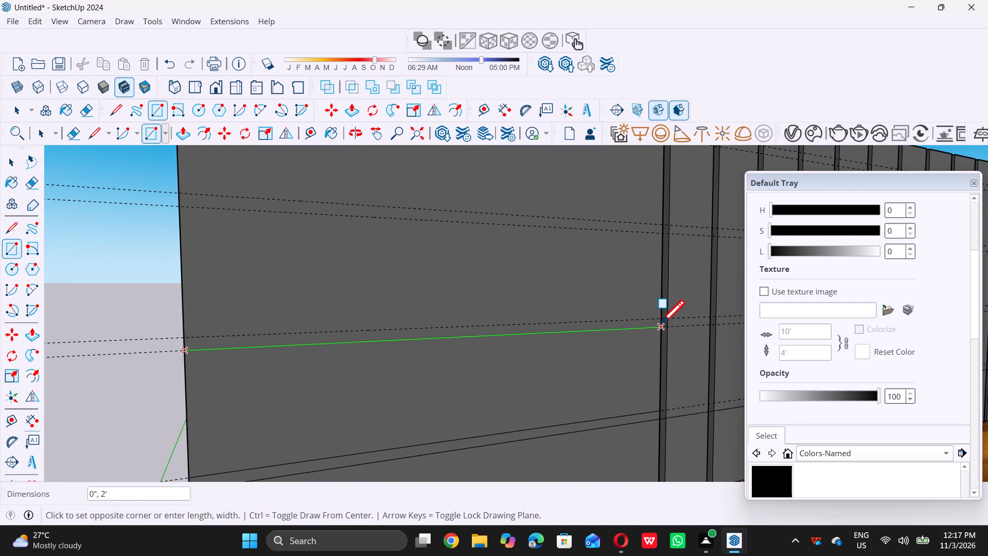
scroll(661, 322, "up", 5)
triple_click(658, 317)
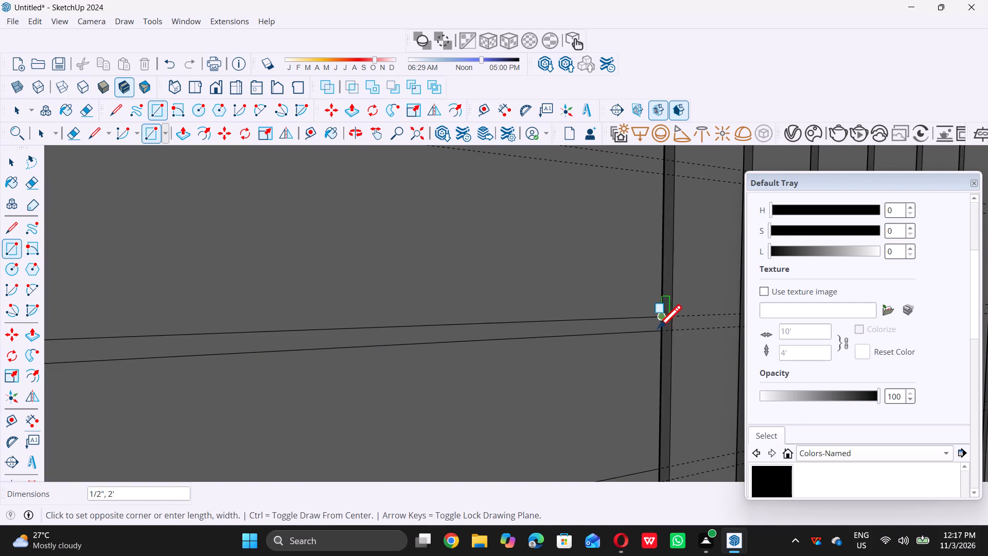
scroll(658, 328, "down", 9)
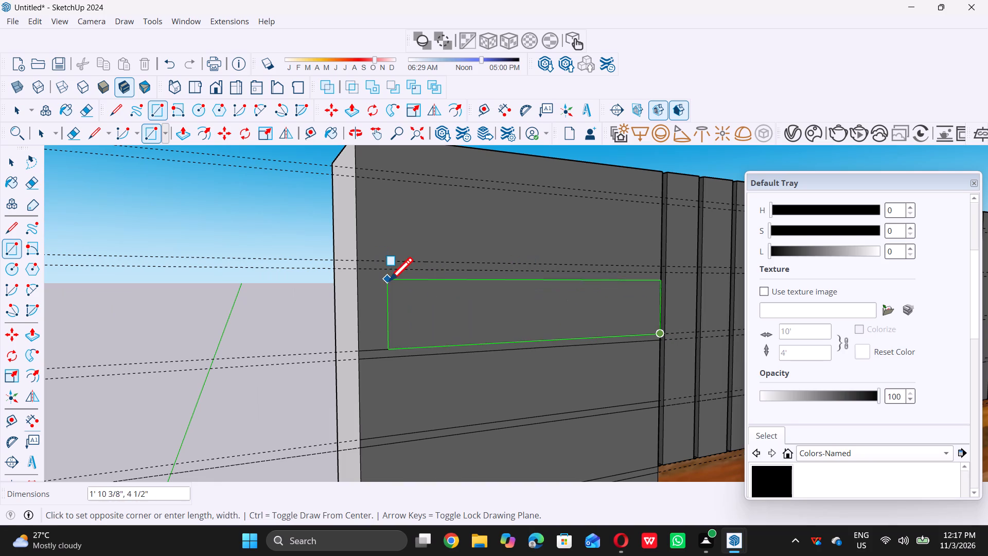
key("space")
type("R")
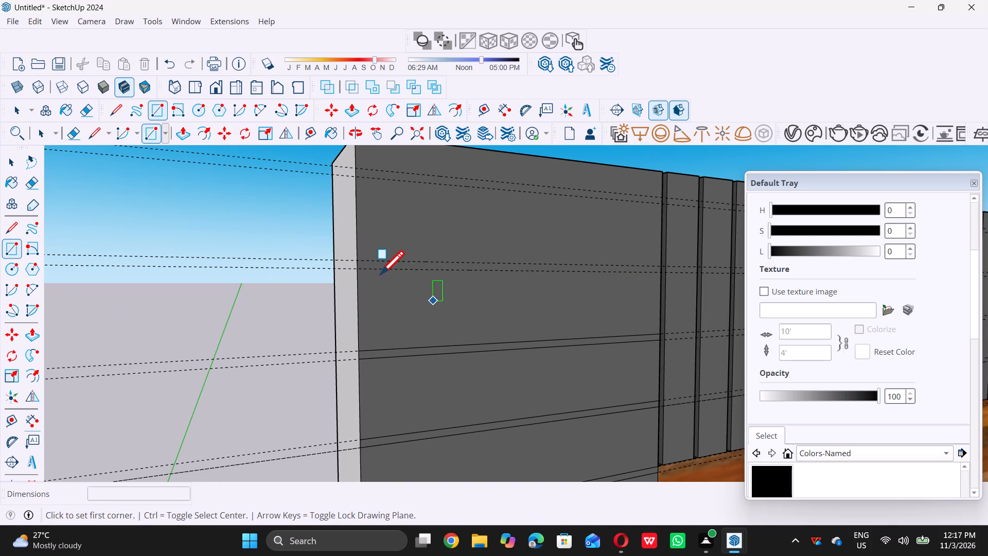
Draw a 2' wide rectangle between the fourth guide pair from the bottom, across the corner panel's full width.
scroll(370, 268, "up", 8)
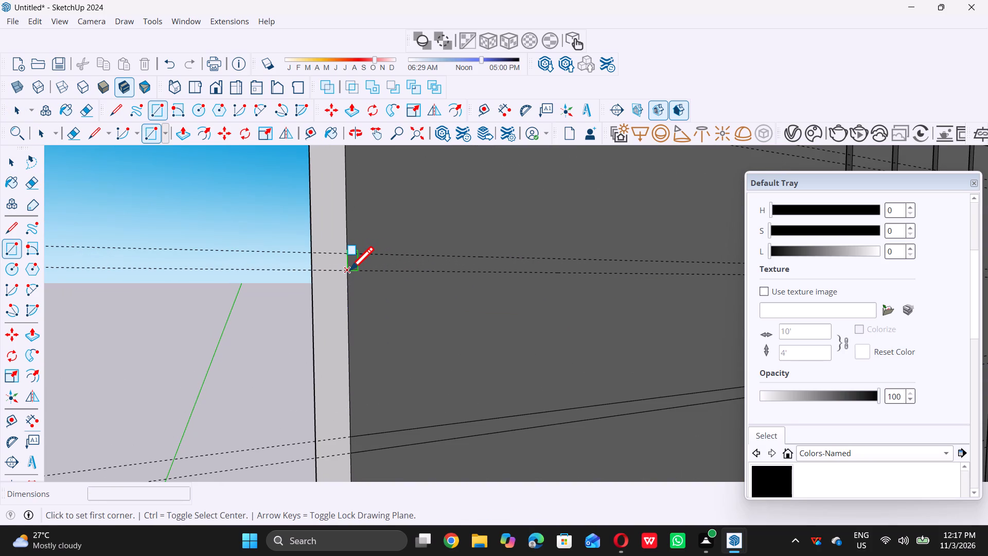
left_click(350, 270)
scroll(350, 270, "down", 9)
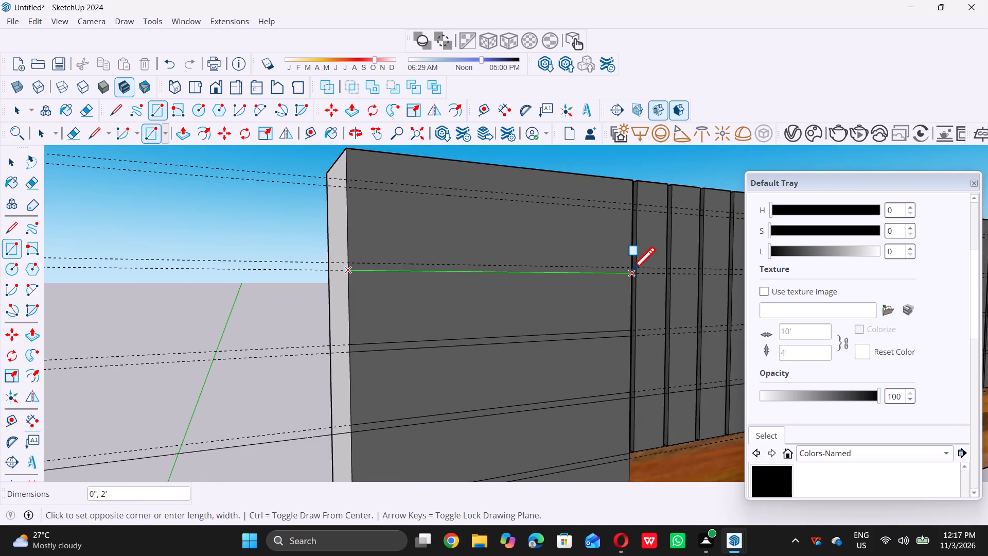
scroll(631, 270, "up", 7)
double_click(632, 265)
Draw a rectangle about 1/2" by 2' between the topmost guide pair, across the corner panel's full width.
scroll(625, 288, "down", 5)
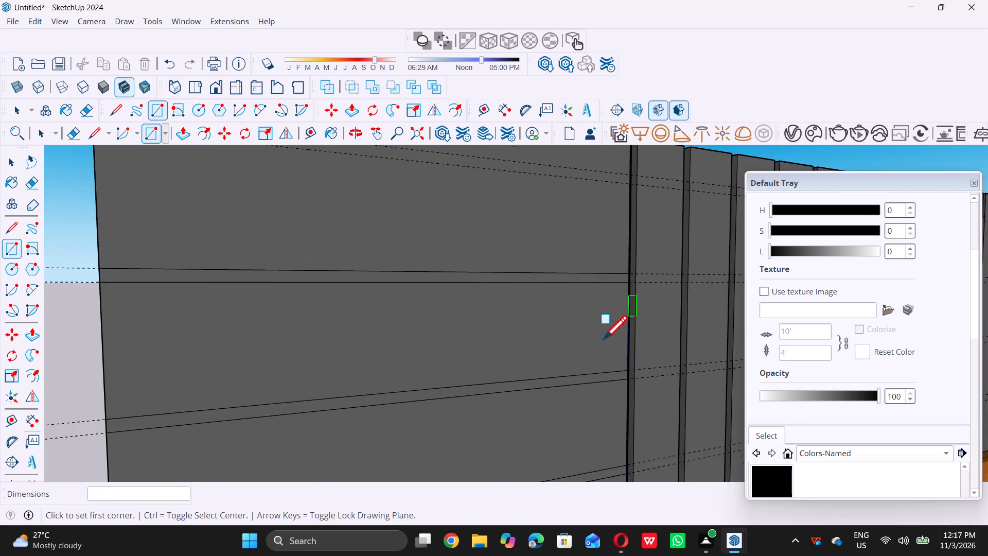
scroll(604, 339, "down", 6)
scroll(381, 252, "up", 14)
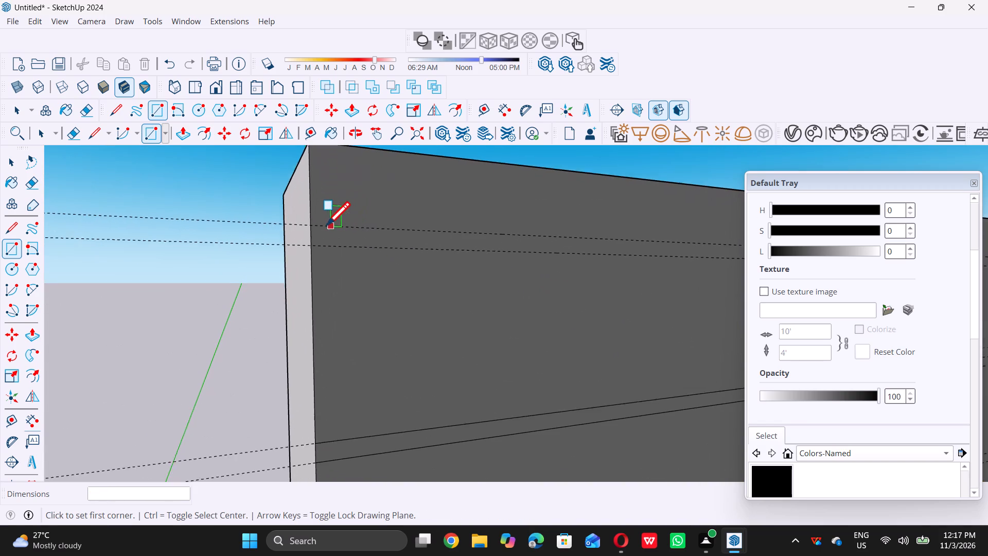
left_click(310, 248)
scroll(310, 248, "down", 8)
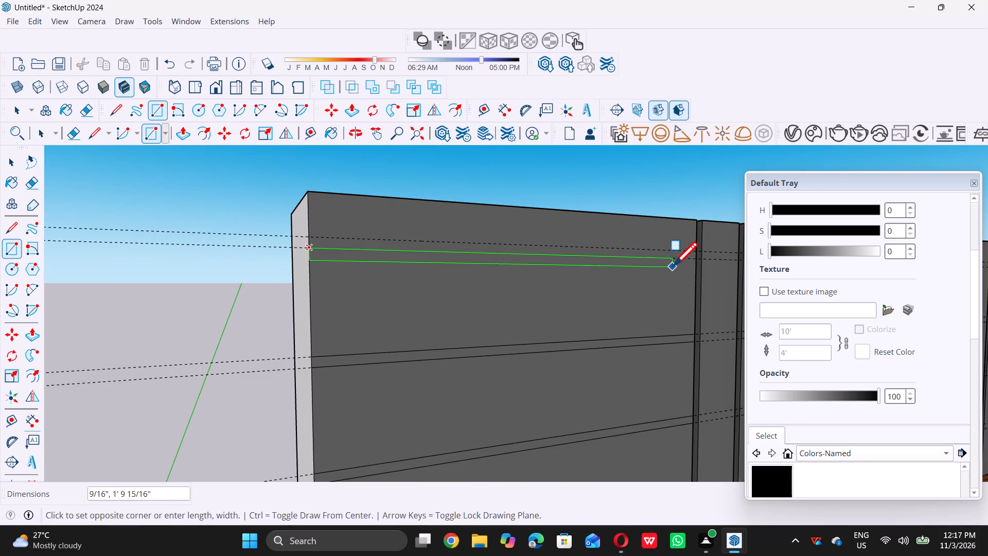
scroll(690, 257, "up", 7)
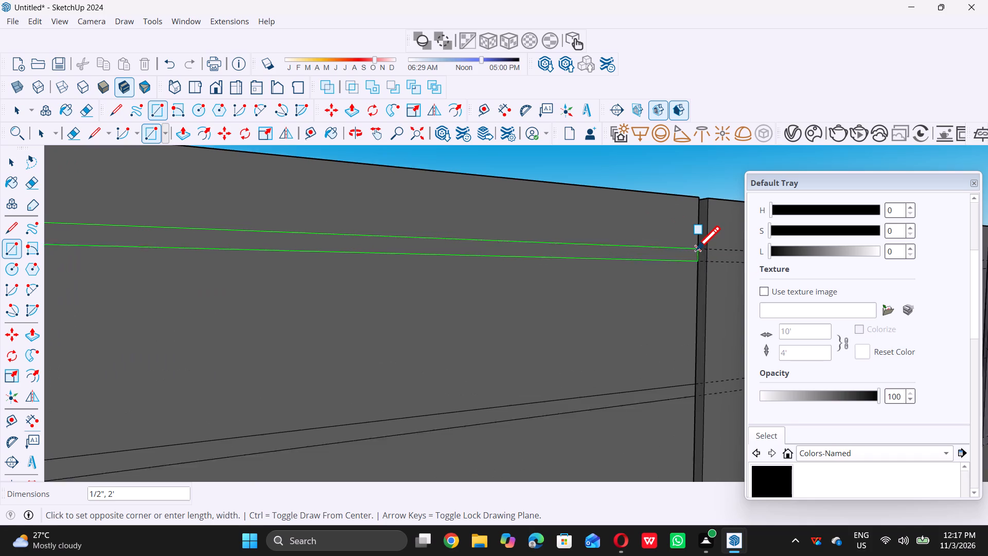
scroll(696, 249, "up", 2)
double_click(695, 249)
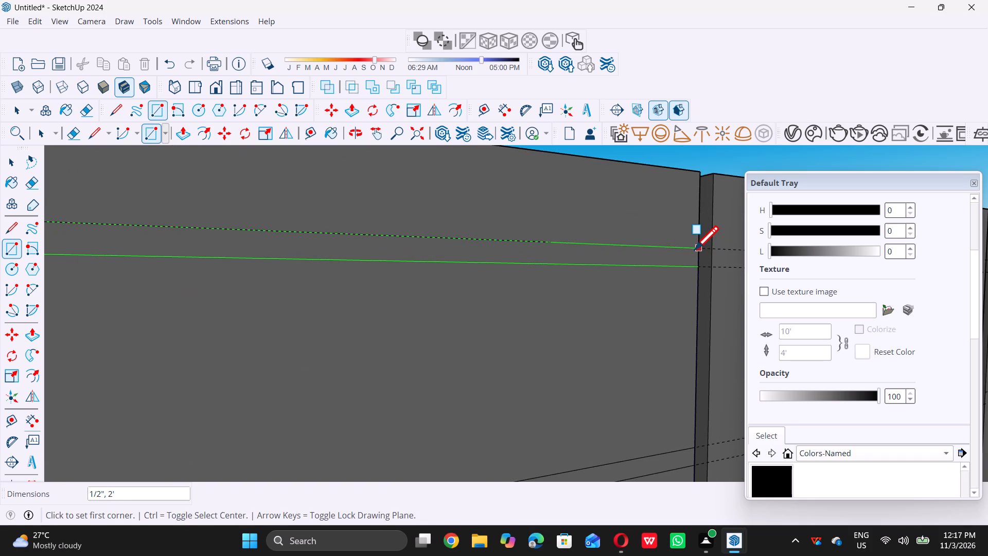
key("space")
Delete all guides from the model.
scroll(692, 254, "down", 16)
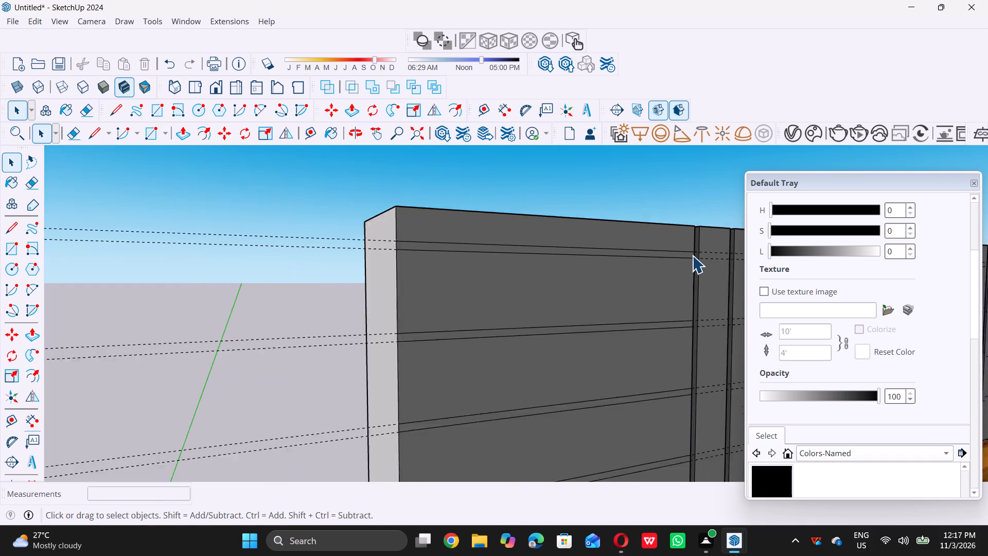
scroll(692, 255, "down", 4)
double_click(33, 22)
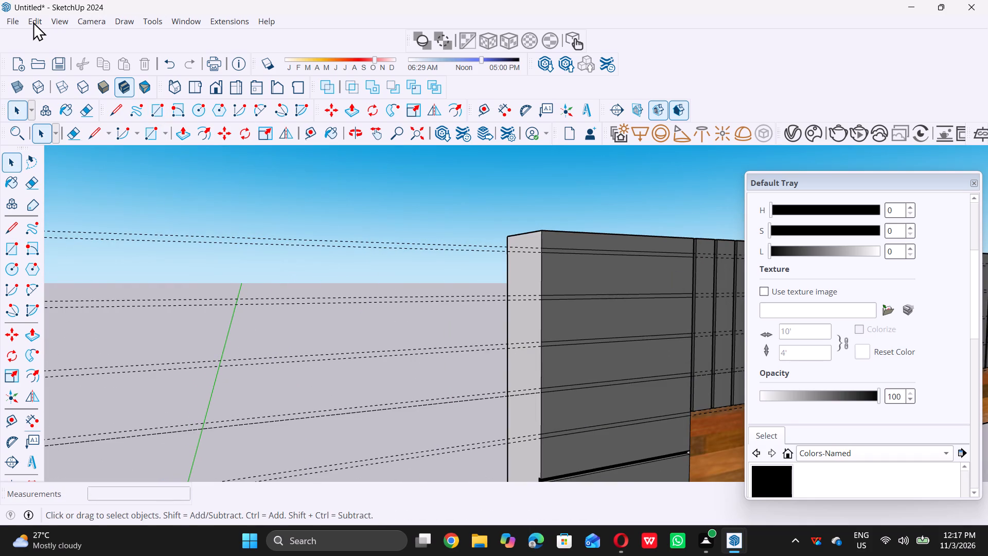
left_click(33, 22)
double_click(78, 149)
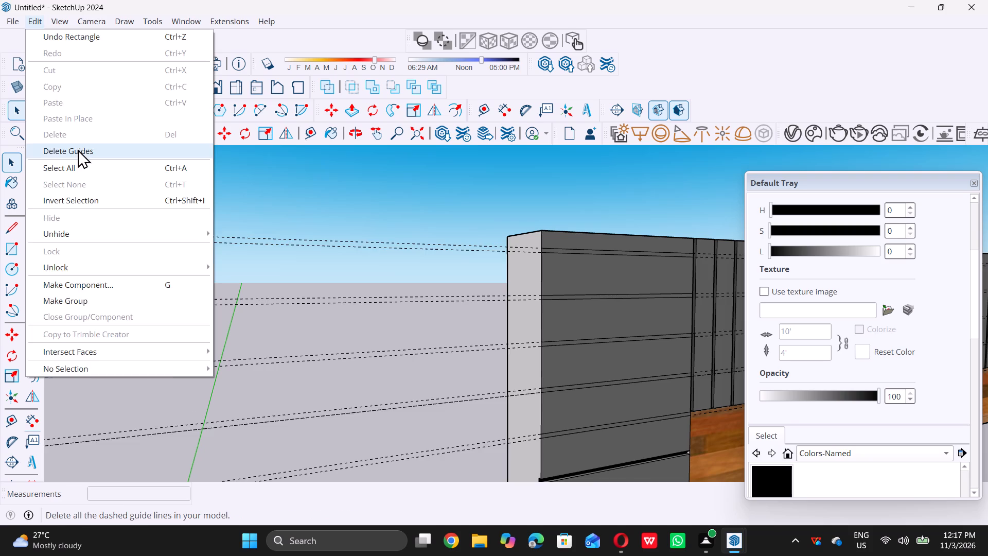
Recess the topmost groove strip on the corner panel with Push/Pull, repeating the previous push distance.
scroll(239, 270, "down", 11)
scroll(327, 314, "down", 5)
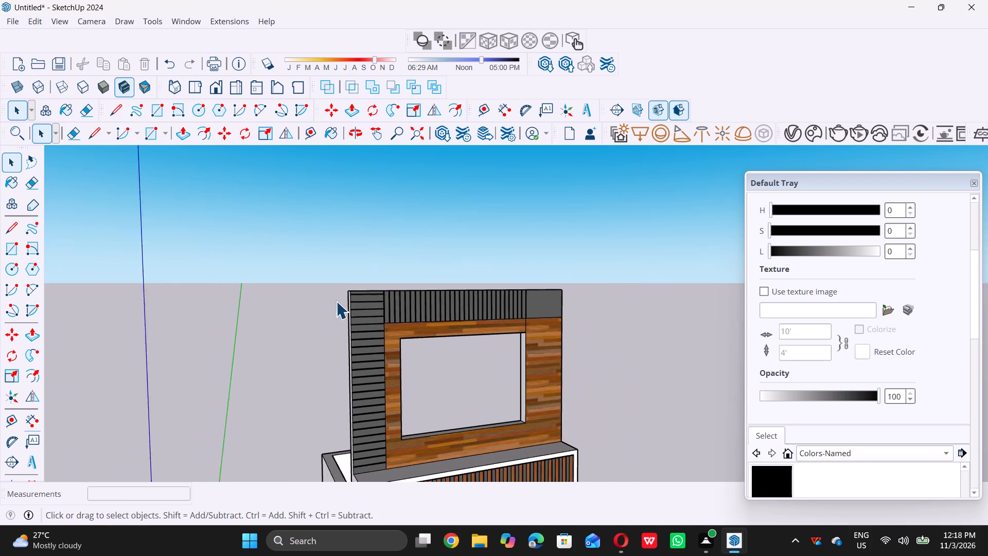
middle_click_drag(325, 316, 448, 356)
scroll(382, 340, "up", 8)
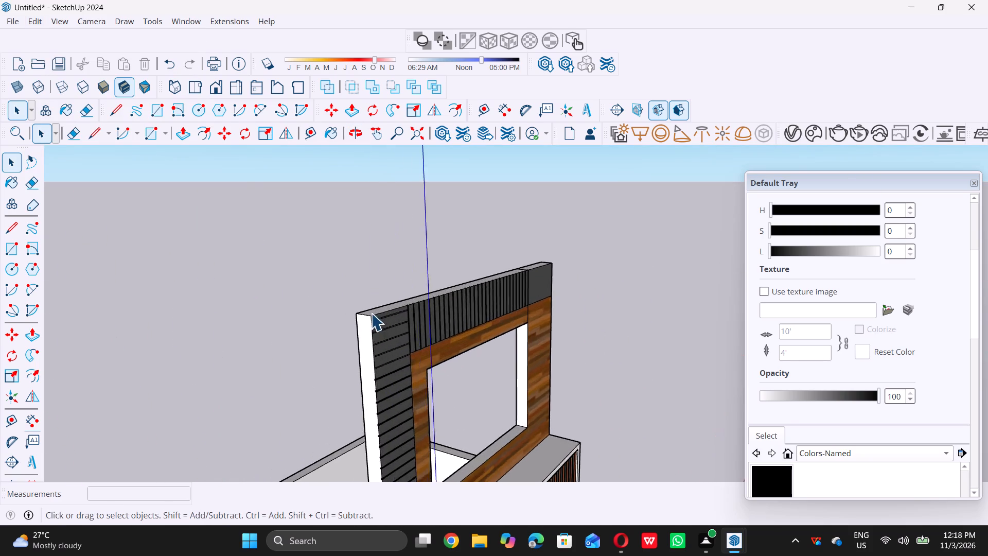
scroll(371, 313, "up", 20)
scroll(371, 313, "up", 7)
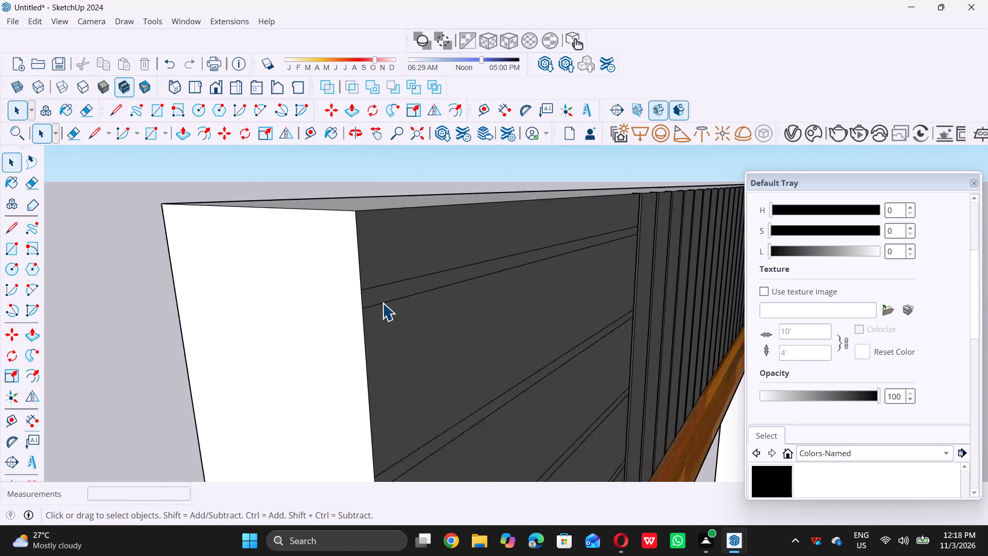
double_click(387, 293)
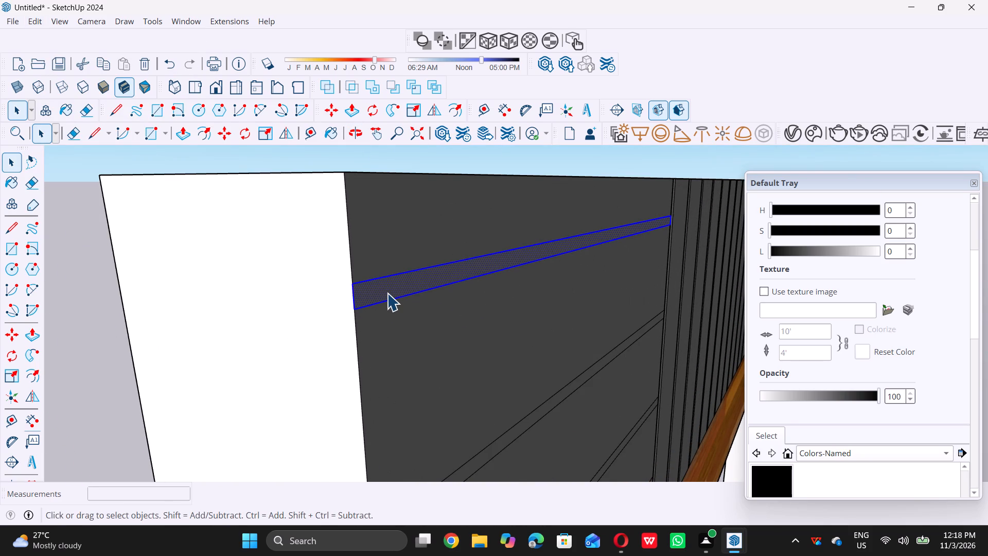
key("p")
double_click(390, 286)
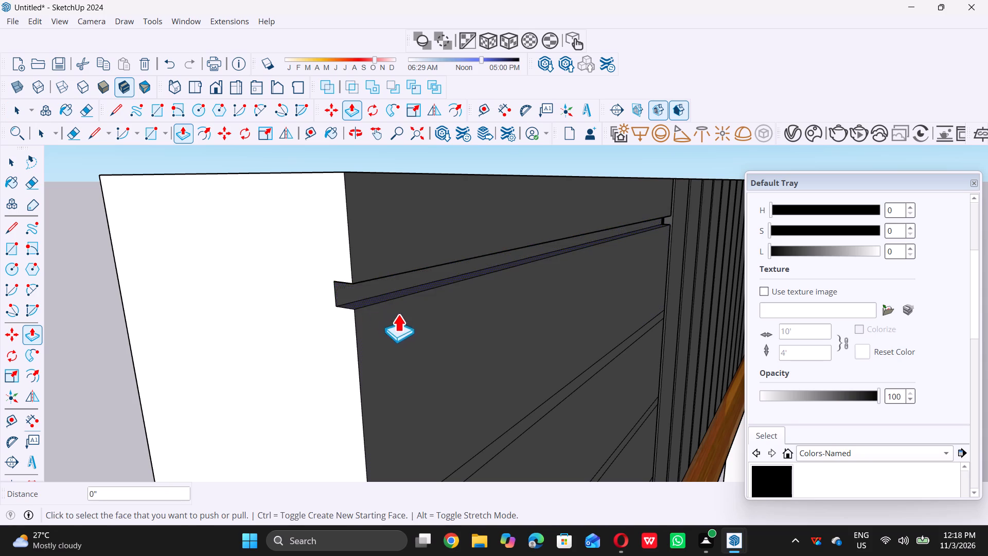
Push the second groove strip from the top of the corner panel inward by 0.5".
scroll(450, 341, "down", 11)
scroll(461, 383, "up", 11)
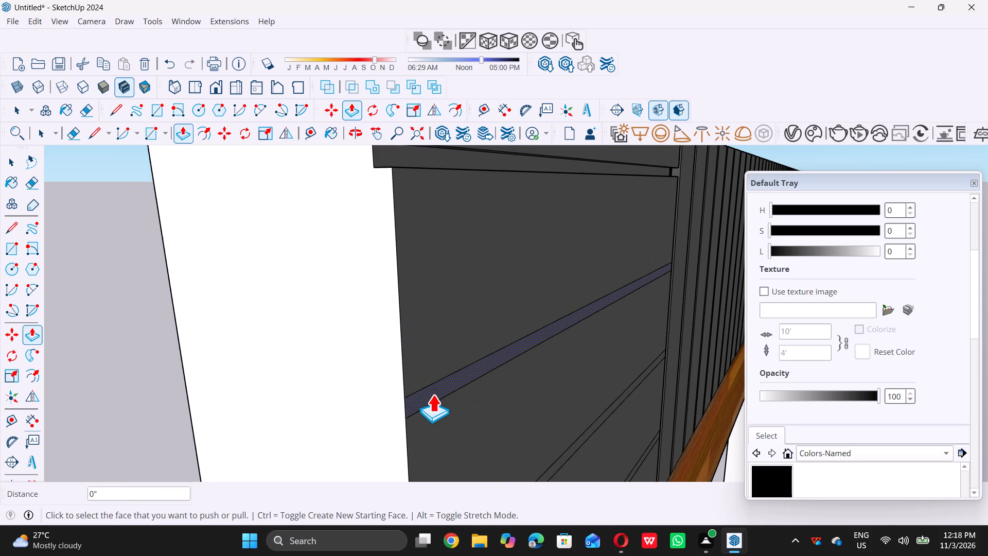
left_click(433, 394)
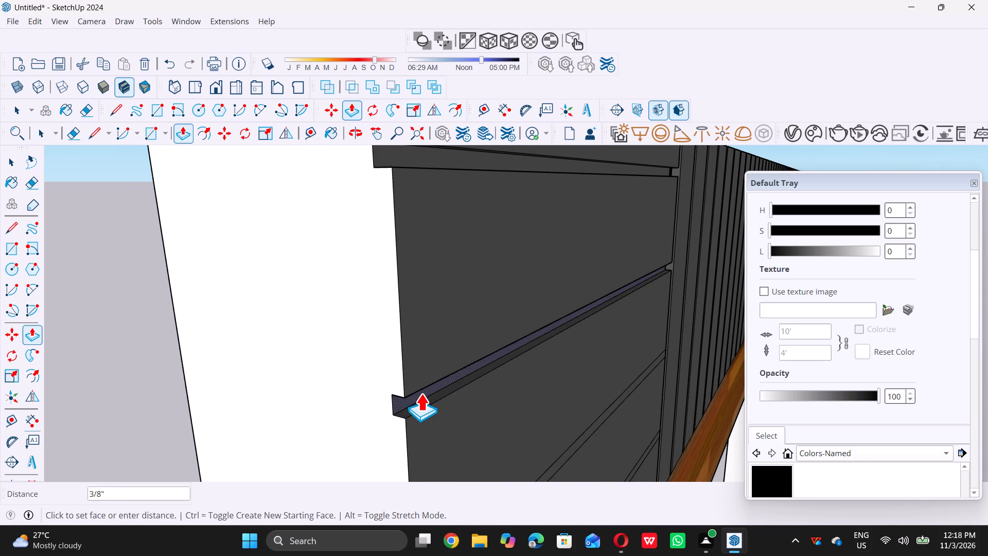
type("0.5")
key("shift+quotedbl")
key("Return")
scroll(421, 393, "down", 1)
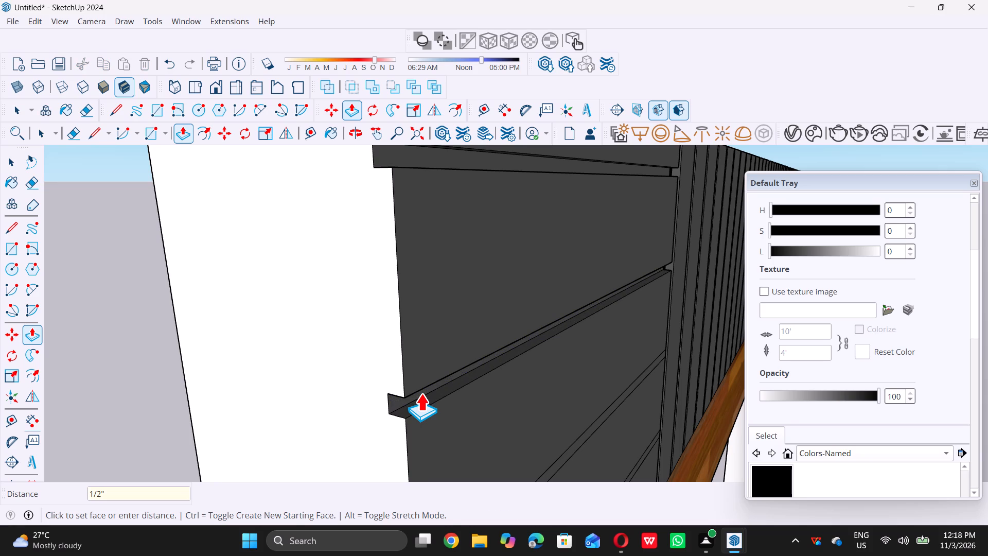
Recess the third groove strip from the top of the corner panel, repeating the previous 1/2" Push/Pull distance.
scroll(421, 393, "down", 20)
scroll(442, 407, "up", 5)
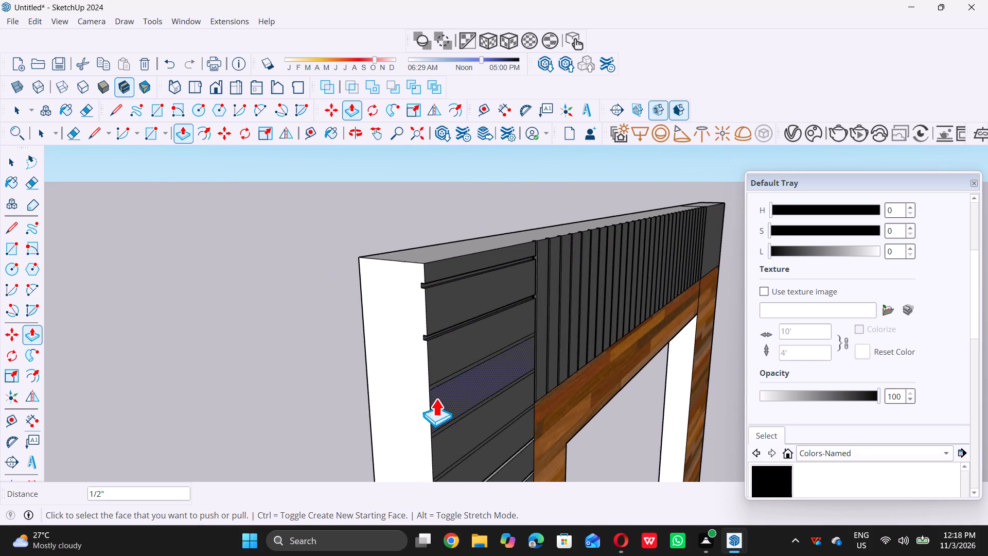
scroll(436, 398, "up", 15)
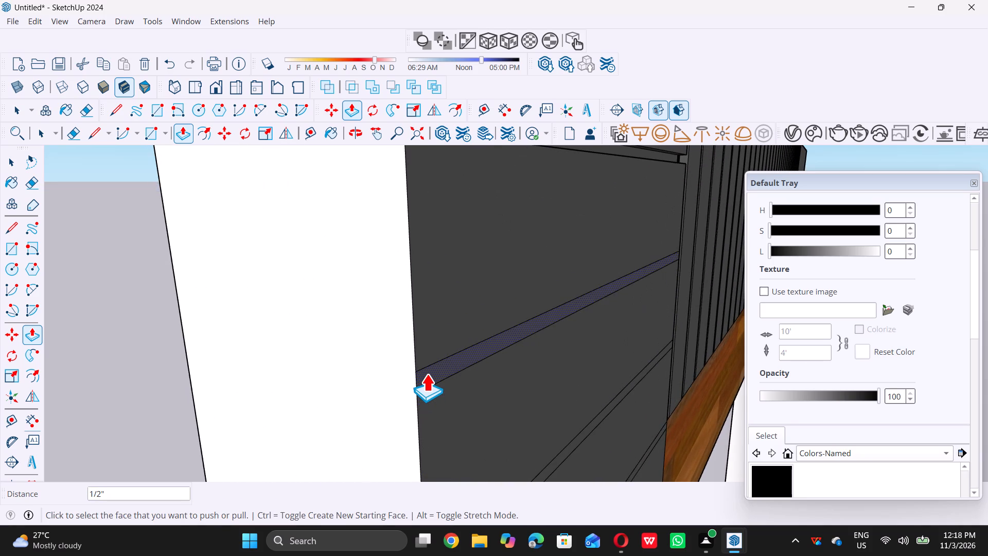
double_click(427, 374)
scroll(430, 381, "down", 14)
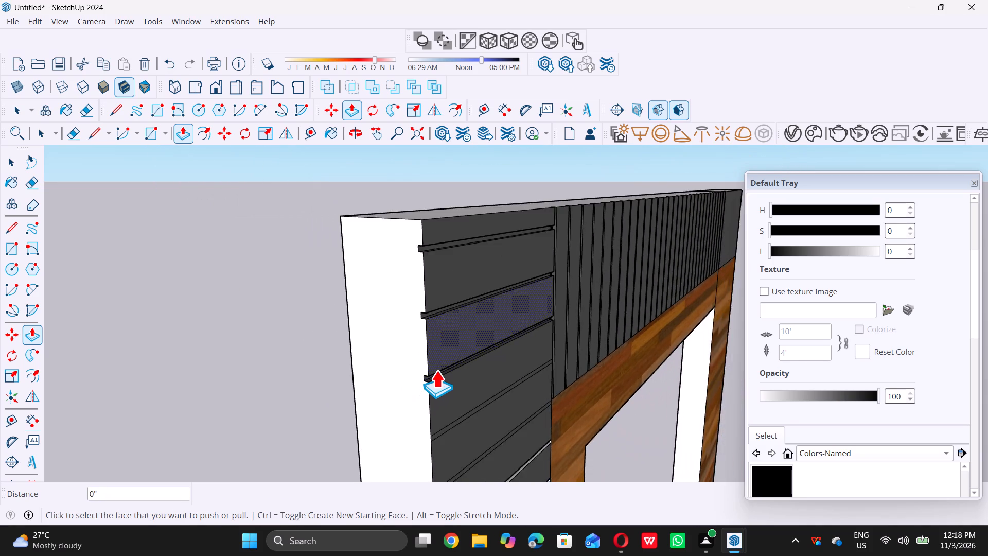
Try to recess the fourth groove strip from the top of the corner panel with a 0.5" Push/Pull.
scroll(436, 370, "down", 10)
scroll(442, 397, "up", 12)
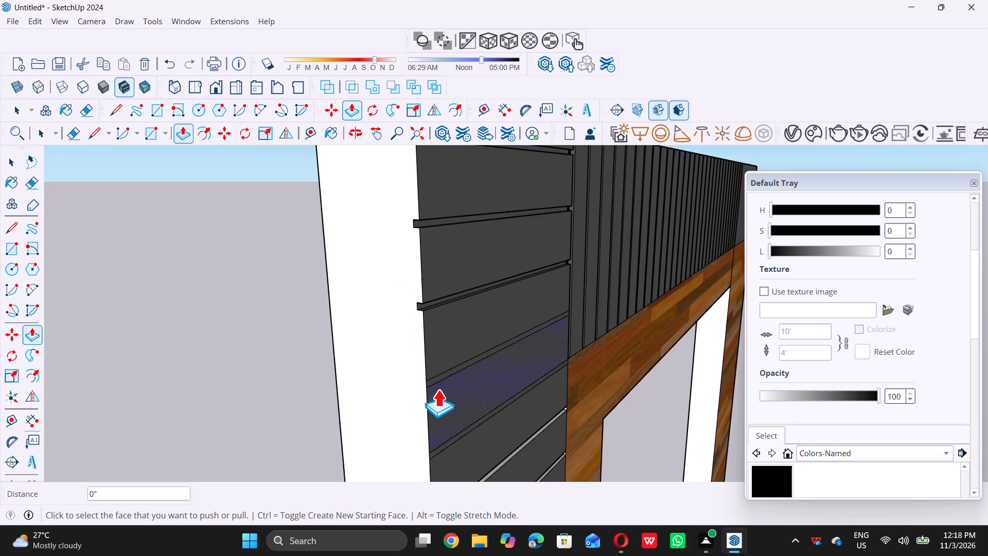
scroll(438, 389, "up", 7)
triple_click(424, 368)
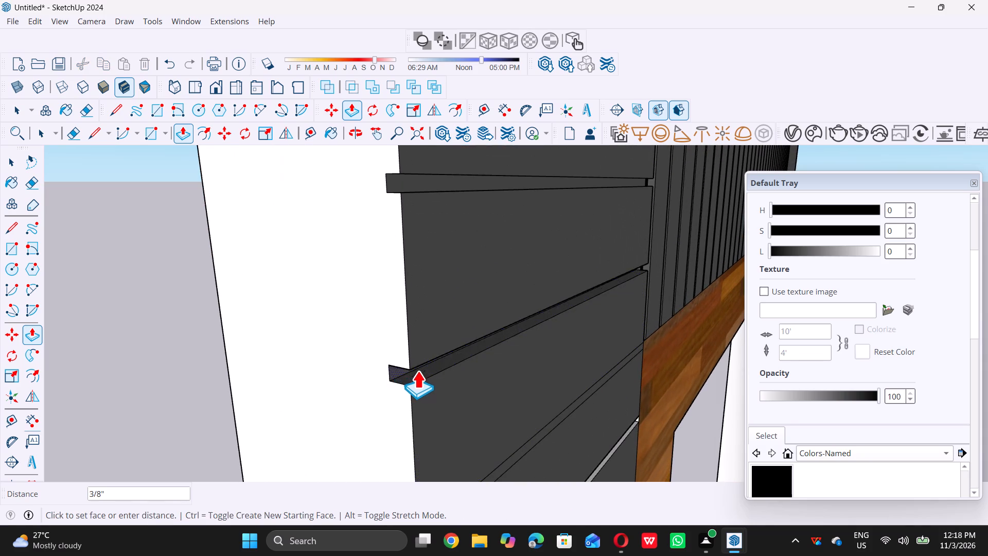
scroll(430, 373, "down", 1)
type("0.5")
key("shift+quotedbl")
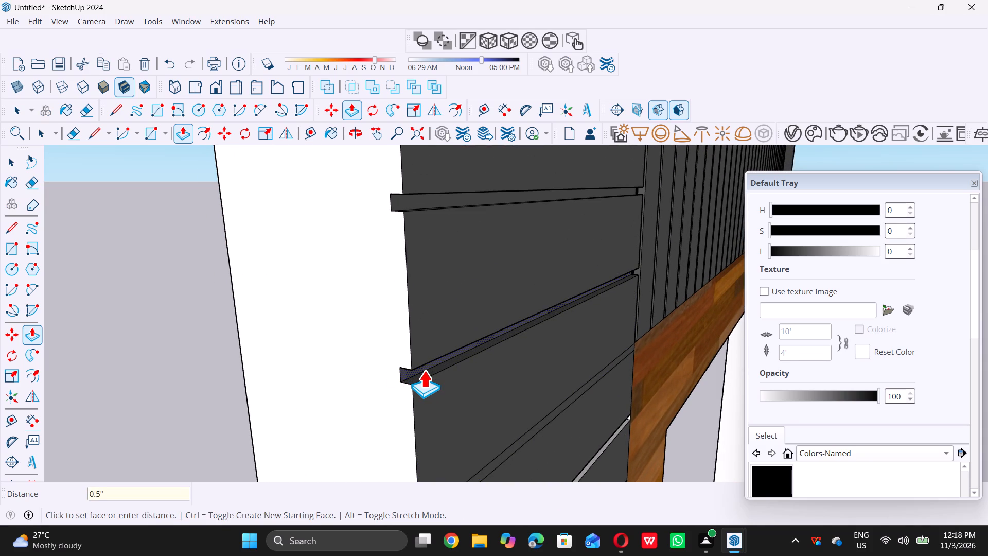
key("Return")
Push the fourth groove strip from the top of the corner panel inward by 0.5".
scroll(419, 365, "up", 3)
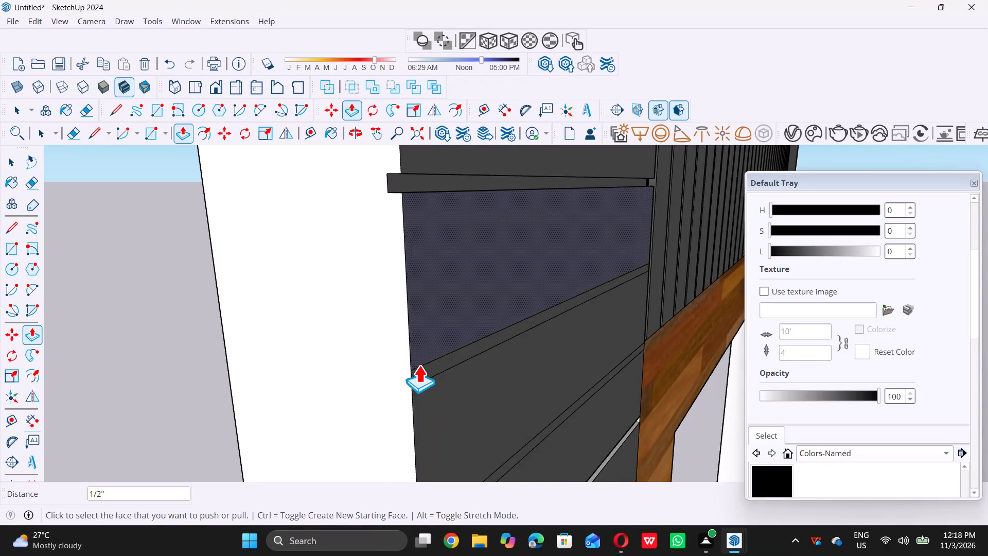
scroll(419, 365, "up", 2)
left_click(421, 372)
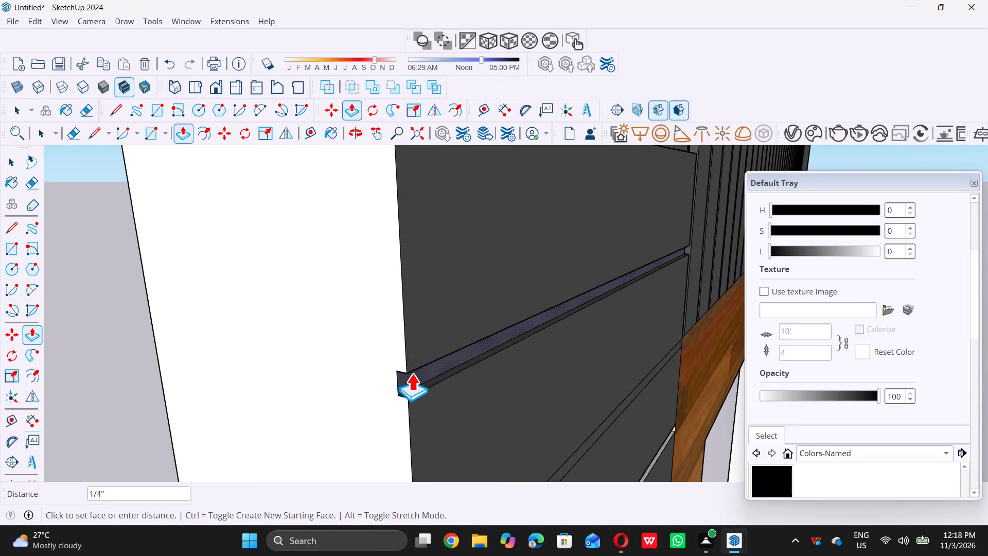
type("0.5")
key("shift+quotedbl")
key("Return")
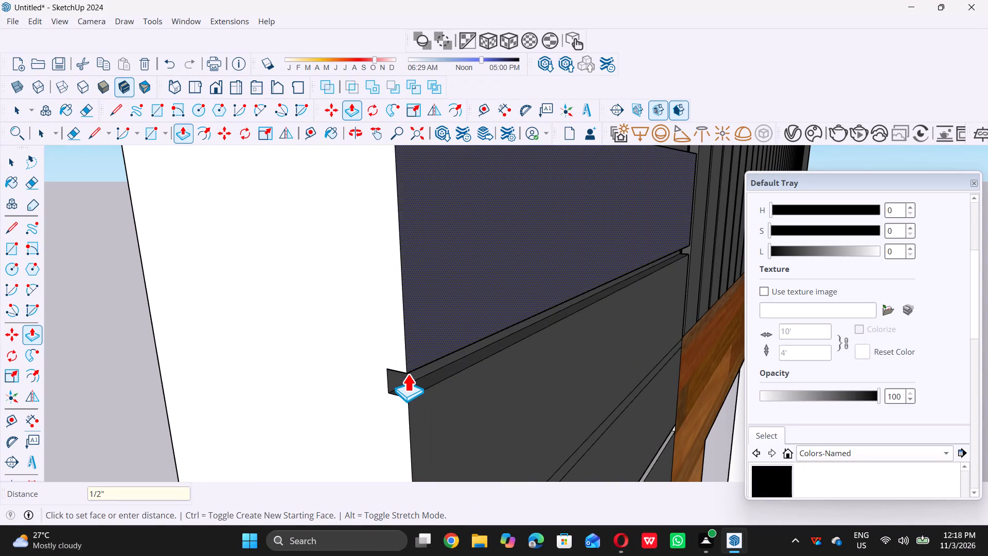
Push the fifth groove strip from the top of the corner panel inward by 0.5".
scroll(408, 374, "down", 20)
scroll(408, 374, "down", 6)
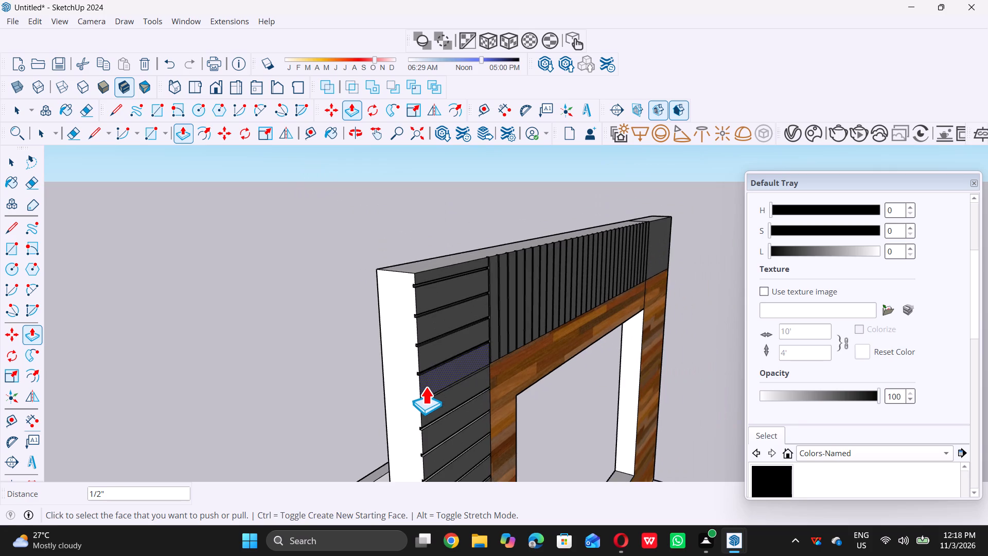
scroll(421, 395, "up", 19)
scroll(414, 401, "up", 4)
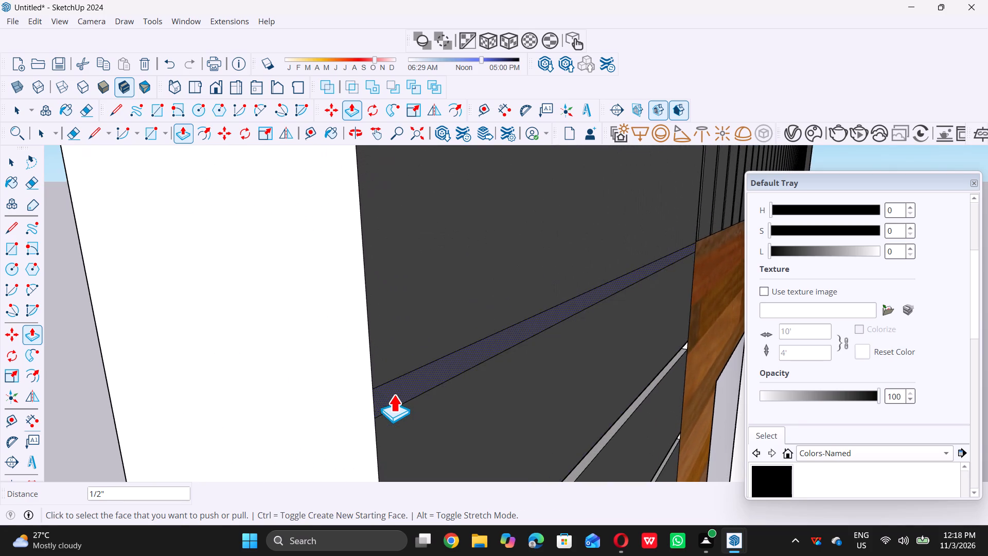
left_click(386, 389)
type("0.5")
key("shift+quotedbl")
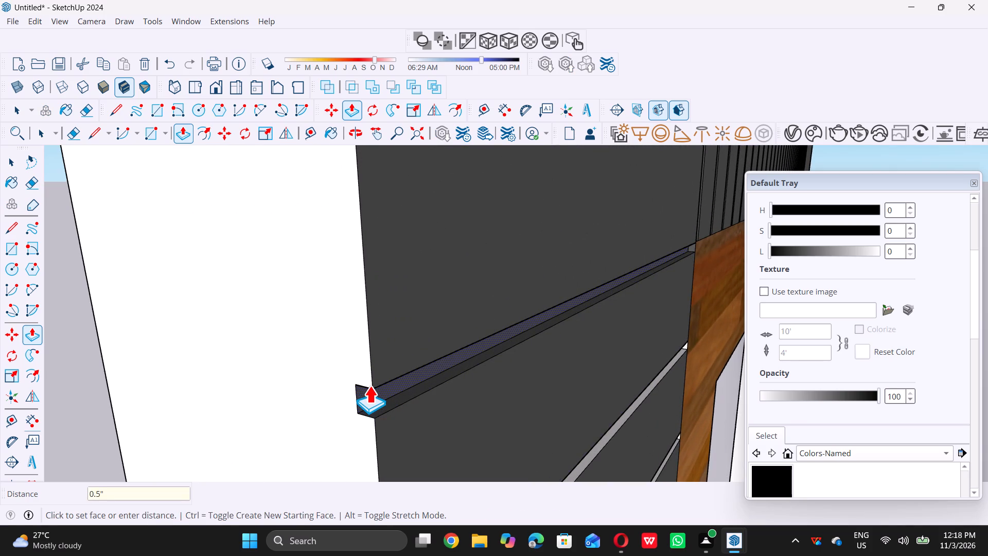
key("Return")
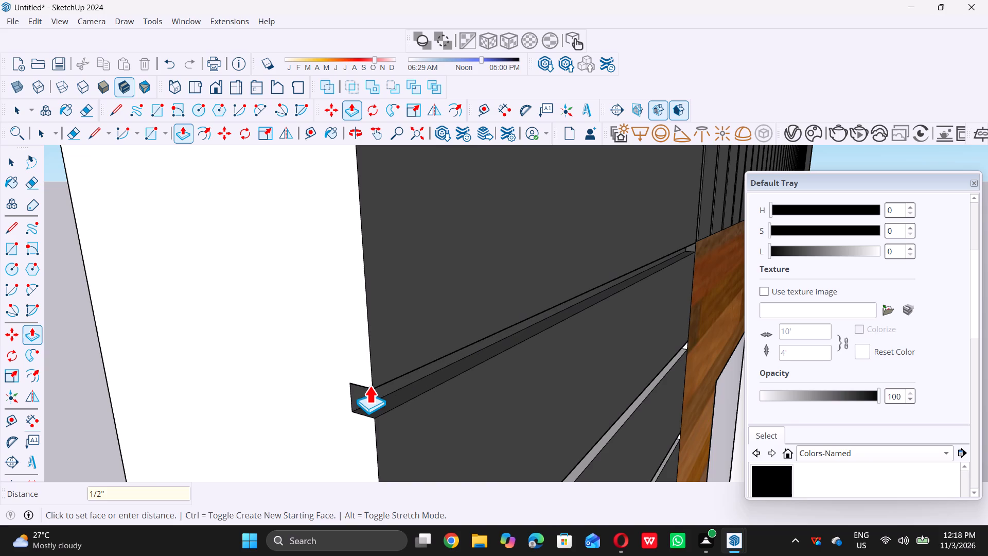
key("space")
Examine the grooved corner panel and the whole front facade from a distance.
scroll(370, 390, "down", 20)
scroll(370, 390, "down", 3)
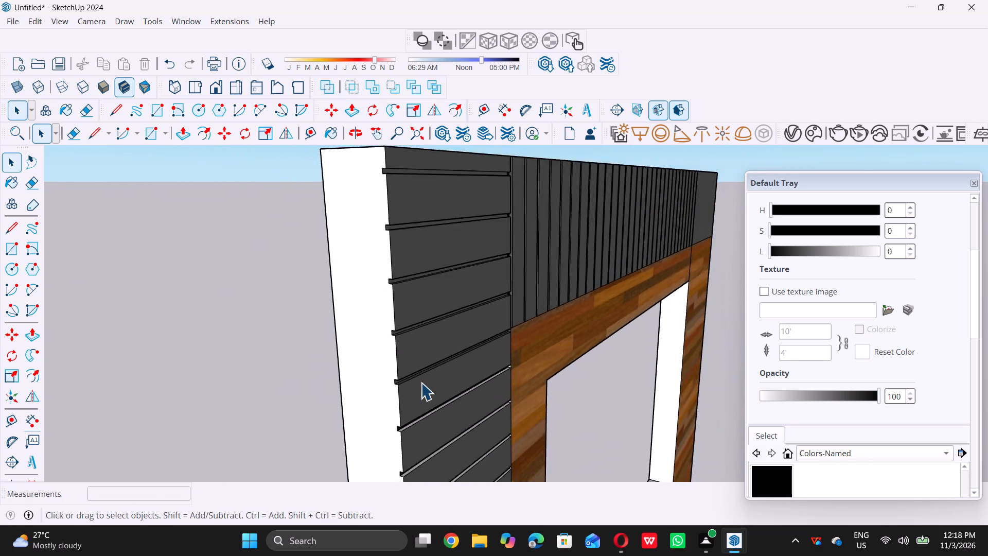
scroll(421, 383, "down", 20)
scroll(421, 383, "down", 2)
middle_click_drag(446, 359, 386, 331)
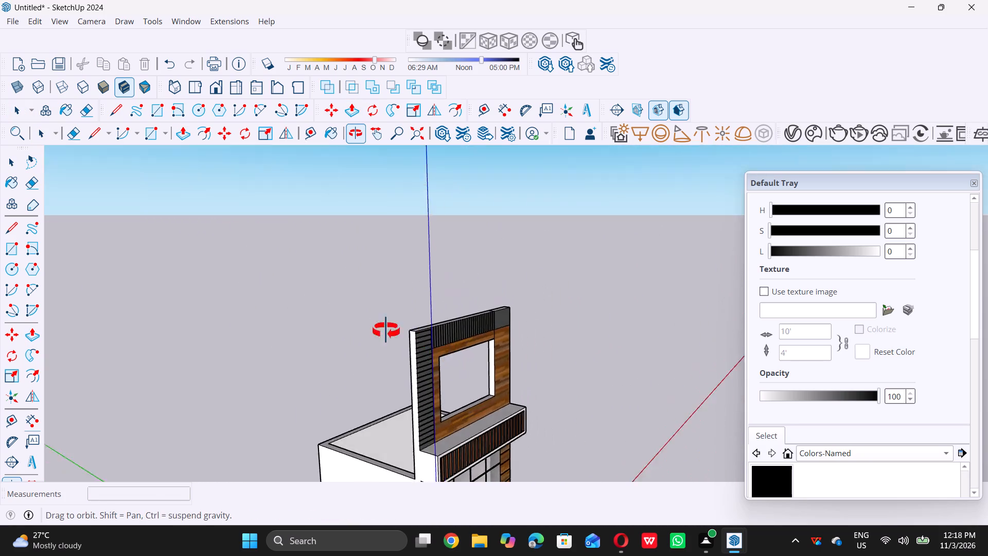
middle_click_drag(386, 331, 239, 333)
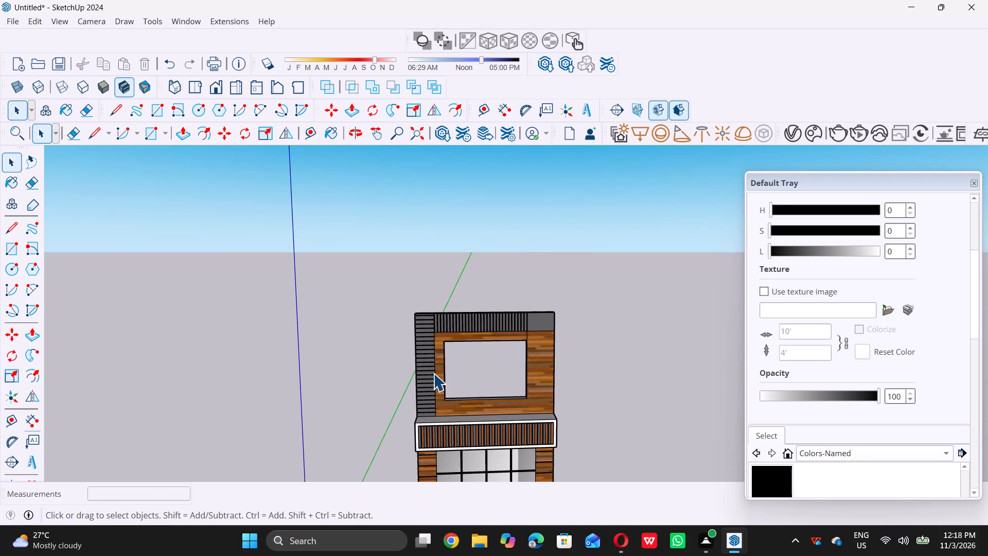
scroll(493, 310, "down", 5)
middle_click_drag(542, 343, 535, 333)
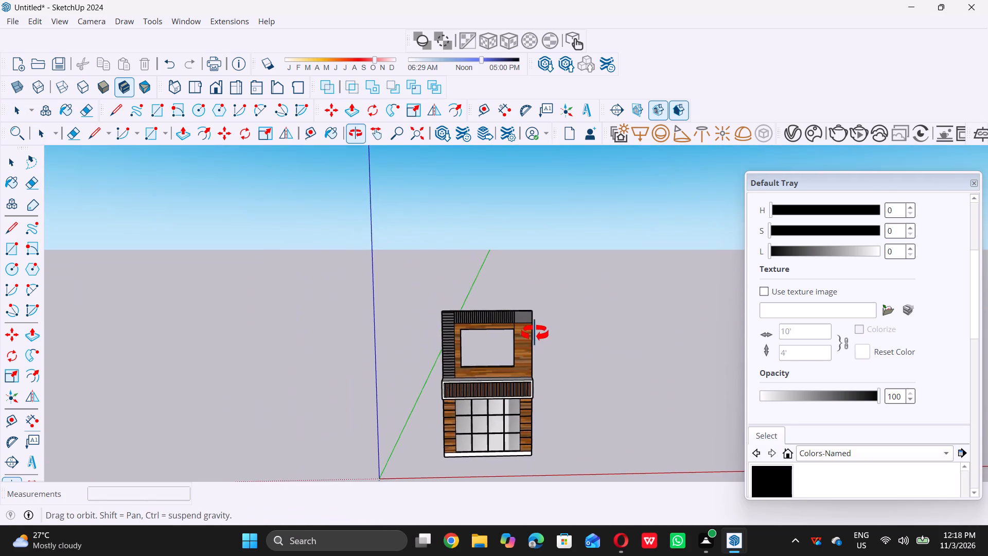
middle_click_drag(535, 333, 534, 331)
scroll(534, 327, "up", 9)
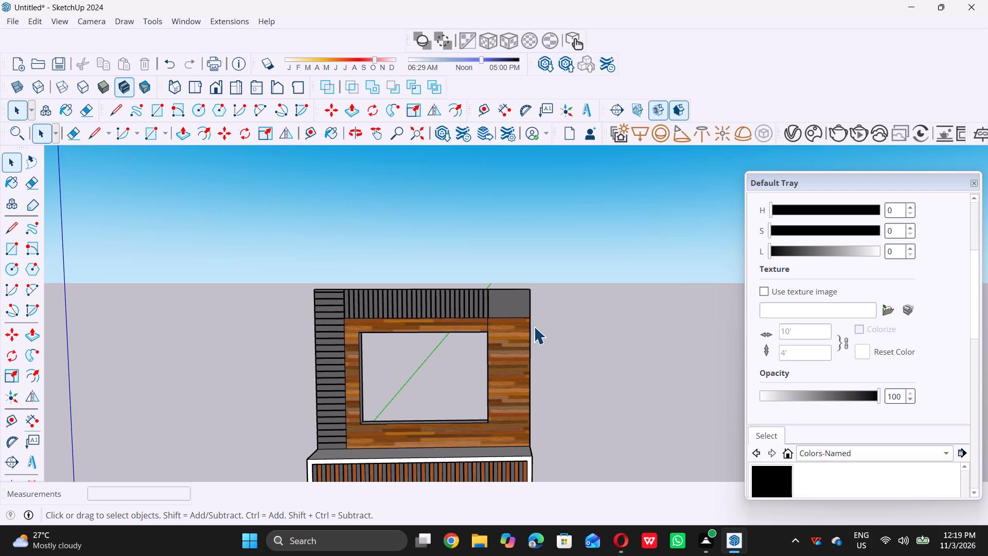
Extrude the top face of the plain grey block at the facade's upper right corner upward by 10'.
middle_click_drag(493, 285, 464, 365)
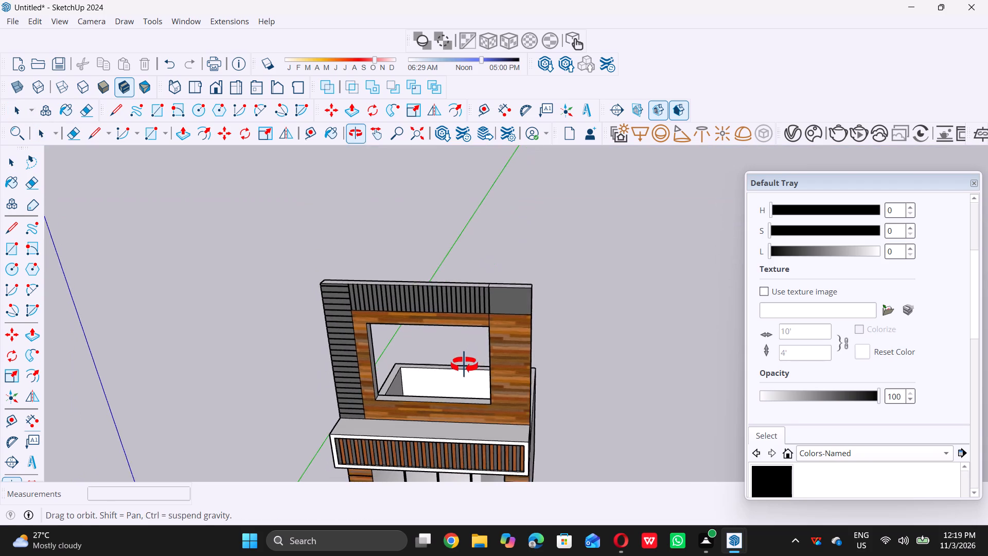
middle_click(464, 366)
scroll(524, 245, "up", 6)
scroll(509, 333, "up", 5)
double_click(519, 330)
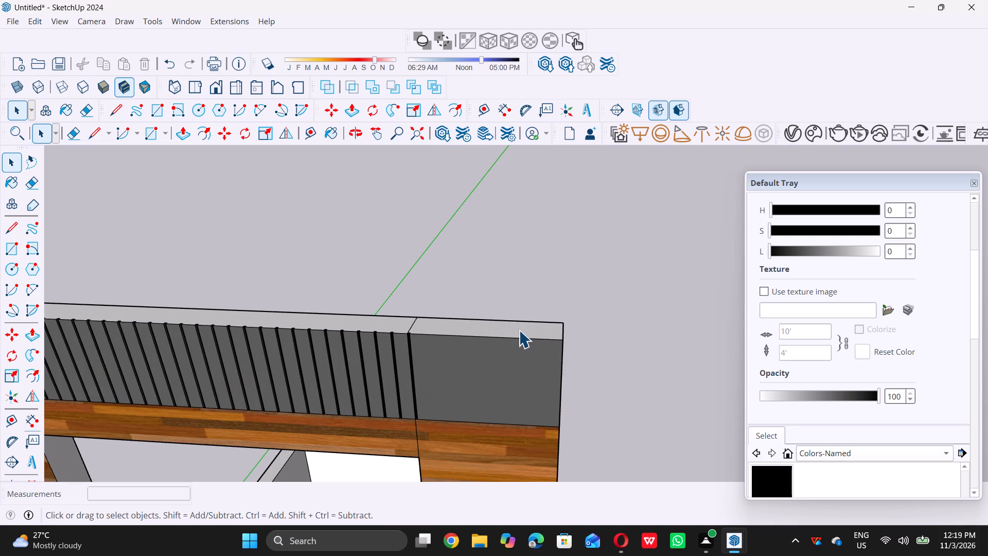
key("p")
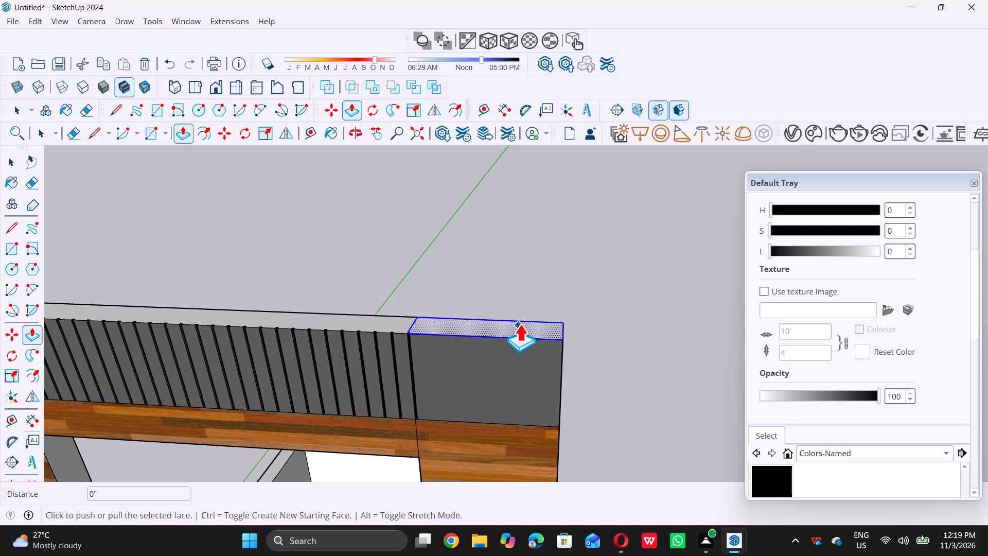
left_click(535, 322)
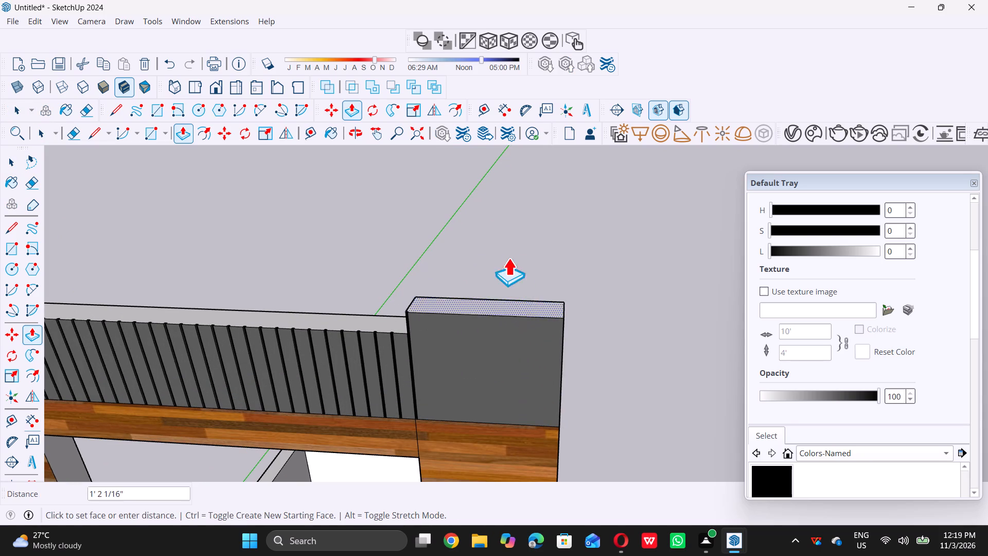
type("10")
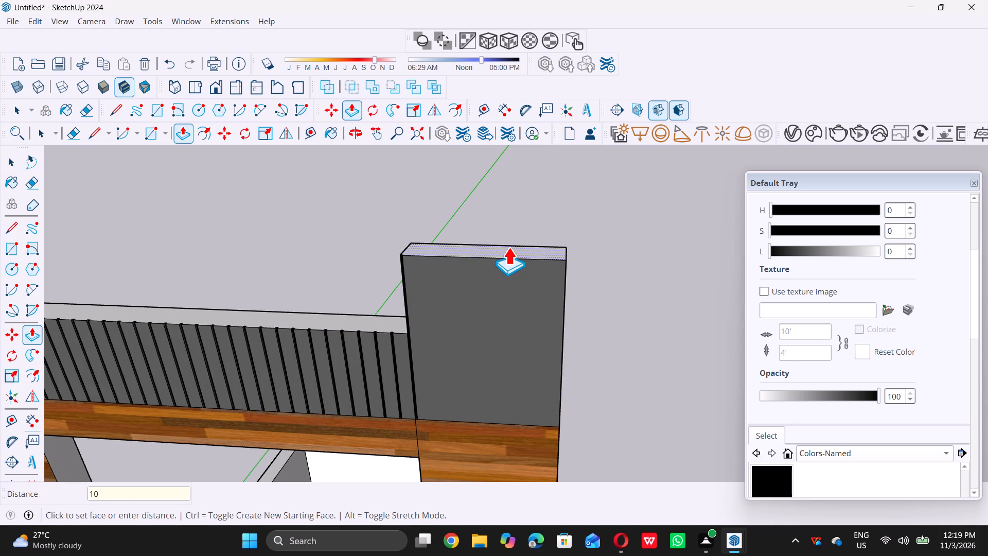
key("apostrophe")
key("Return")
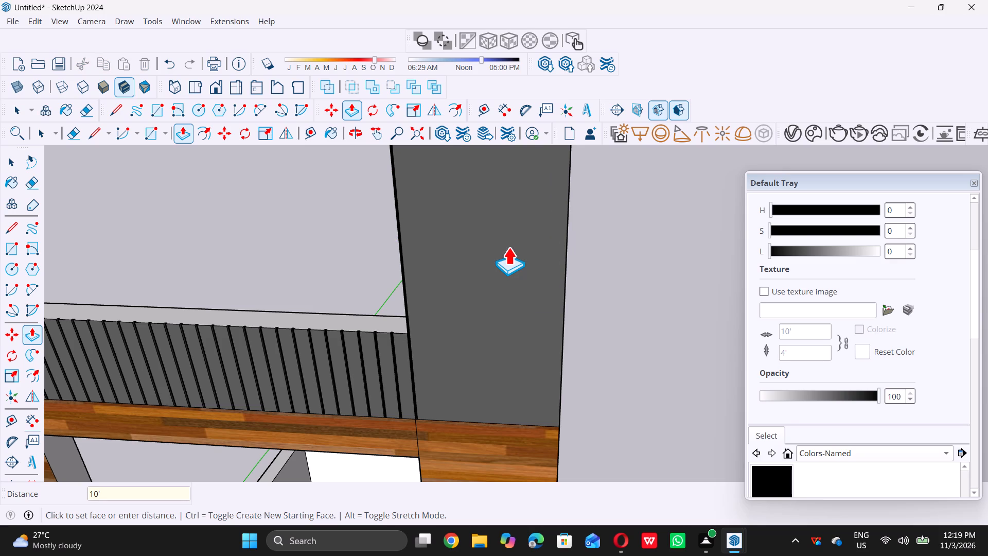
key("space")
Examine the tall grey column against the rest of the facade from several angles.
scroll(517, 253, "down", 12)
middle_click_drag(475, 337, 475, 295)
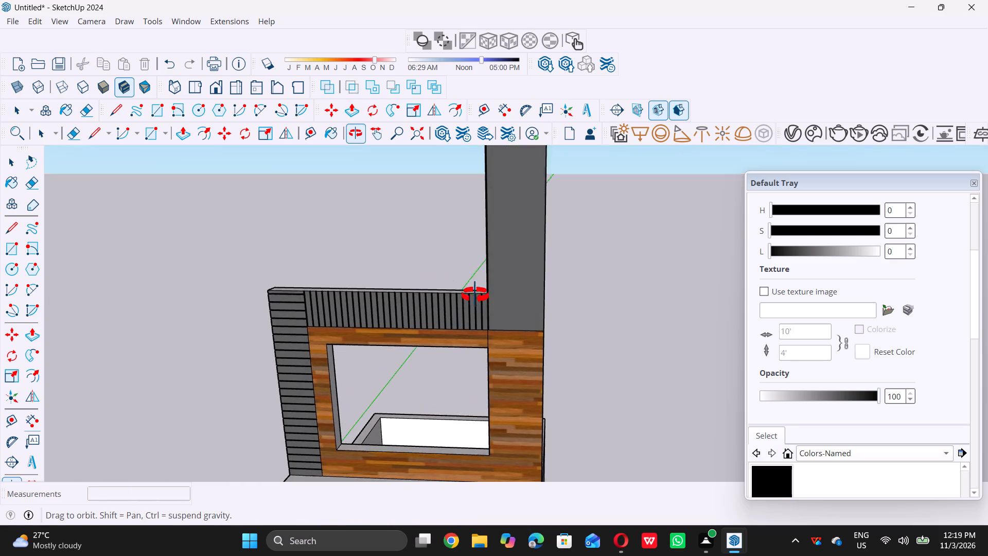
middle_click_drag(475, 295, 432, 275)
scroll(443, 293, "up", 6)
scroll(447, 293, "down", 14)
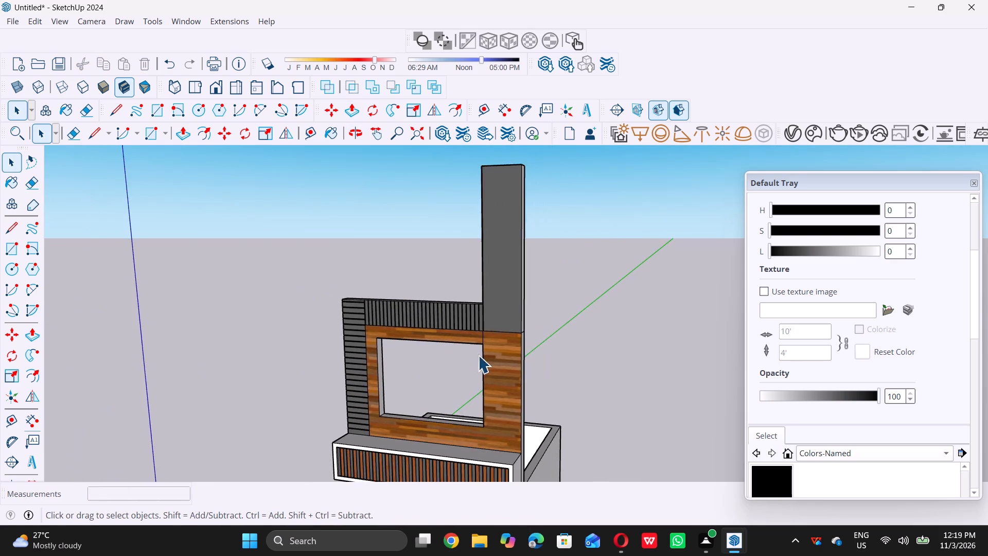
scroll(478, 355, "down", 3)
middle_click(433, 376)
middle_click_drag(435, 375, 498, 362)
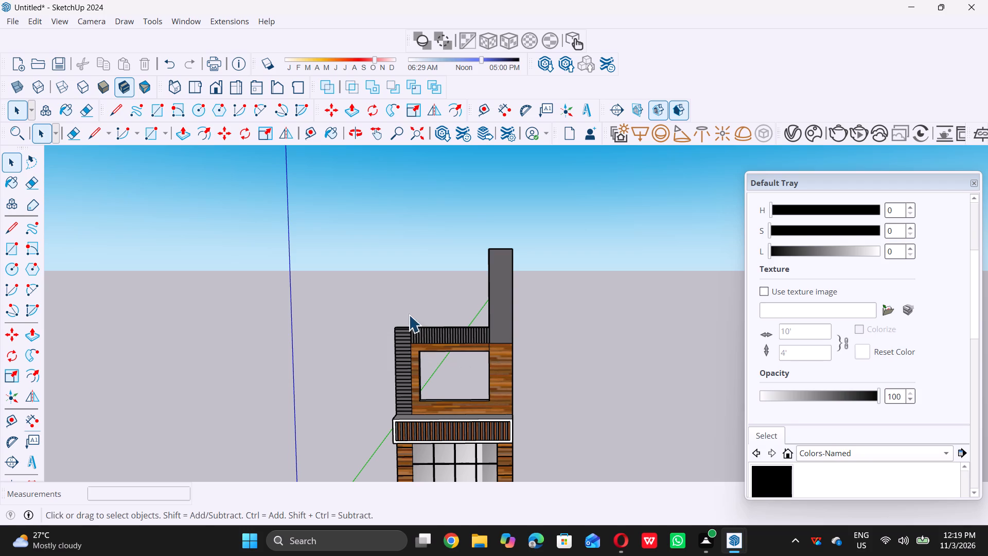
Draw an 8 1/2" line across the wall's top face, from the groove beside the corner panel to the back edge.
middle_click_drag(406, 308, 349, 364)
scroll(439, 304, "up", 4)
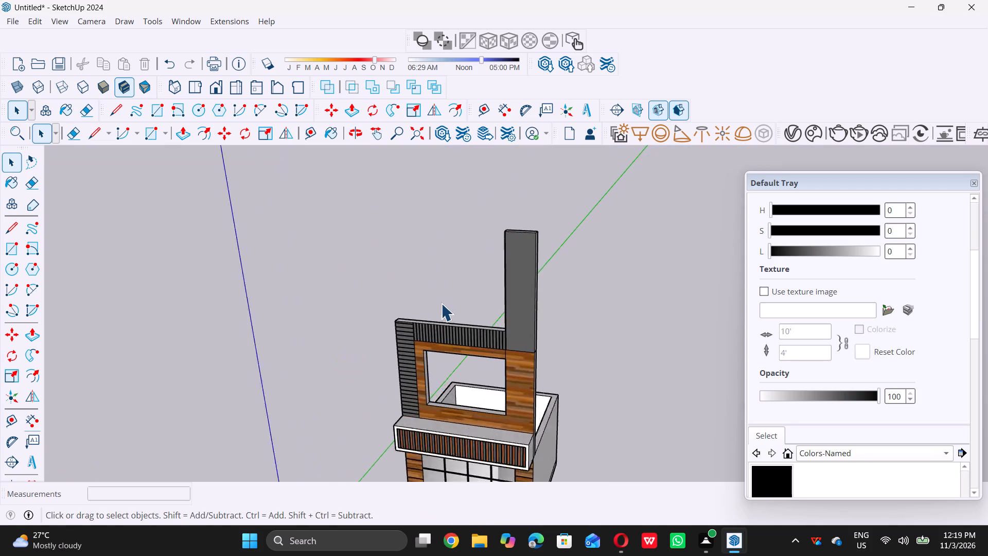
scroll(441, 303, "up", 6)
scroll(366, 328, "up", 11)
scroll(478, 362, "up", 6)
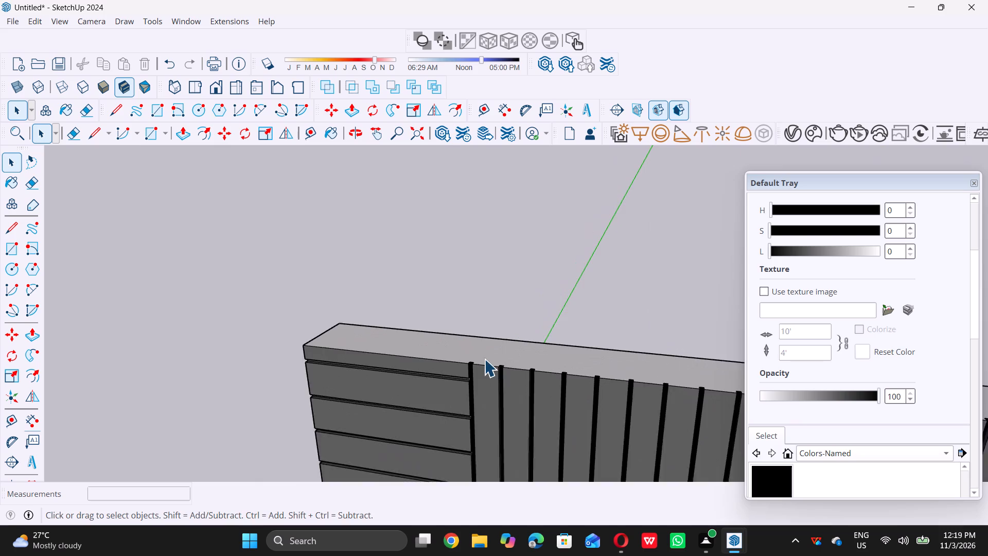
scroll(474, 355, "up", 11)
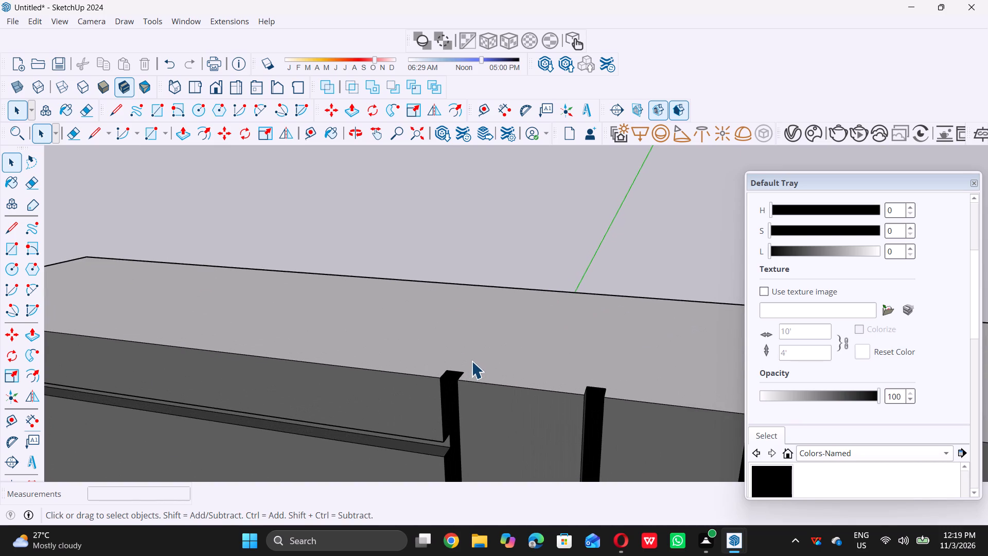
key("l")
scroll(453, 362, "up", 5)
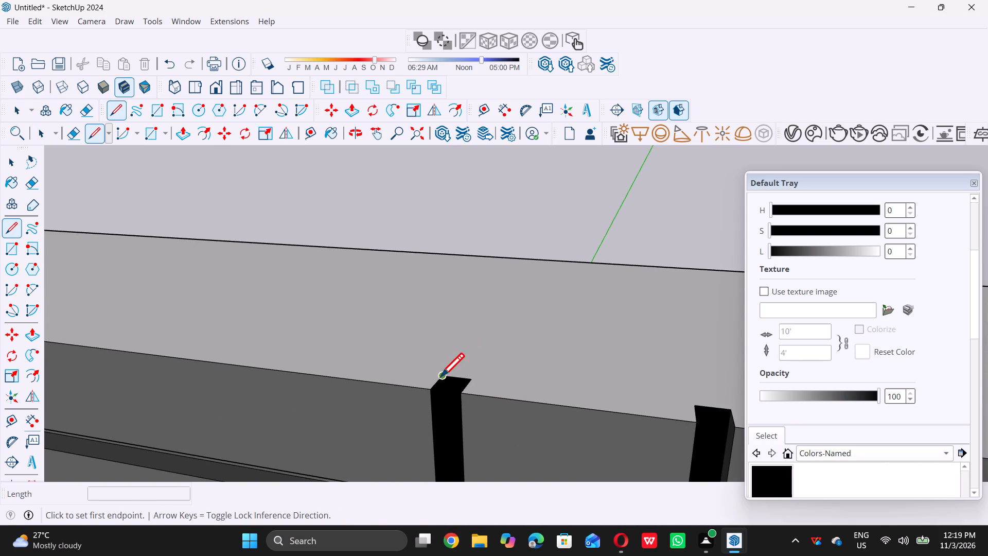
double_click(442, 375)
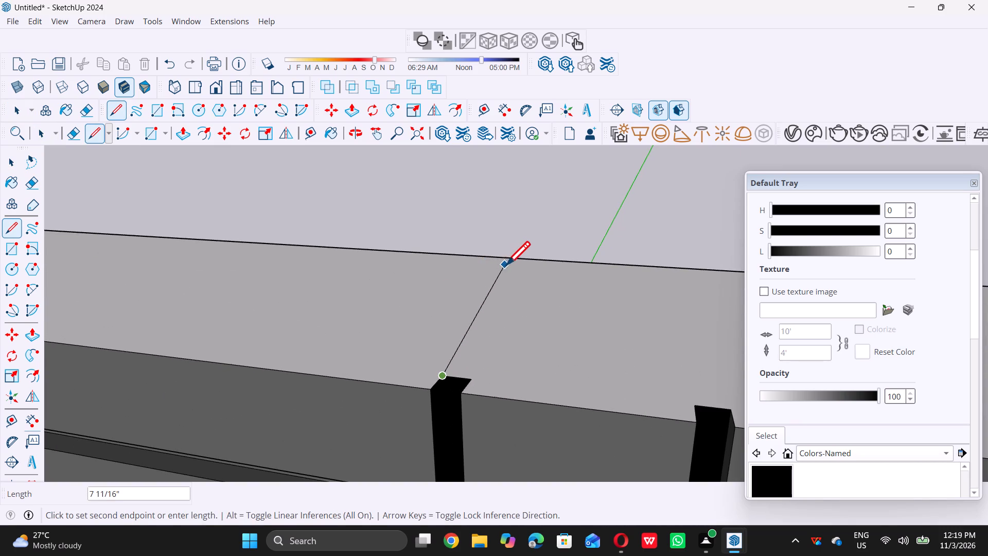
left_click(548, 258)
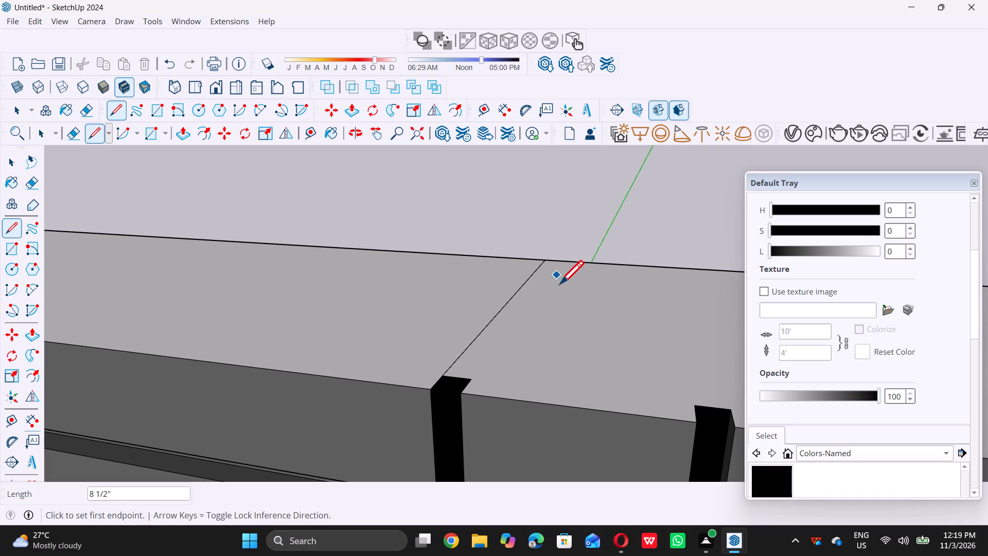
key("space")
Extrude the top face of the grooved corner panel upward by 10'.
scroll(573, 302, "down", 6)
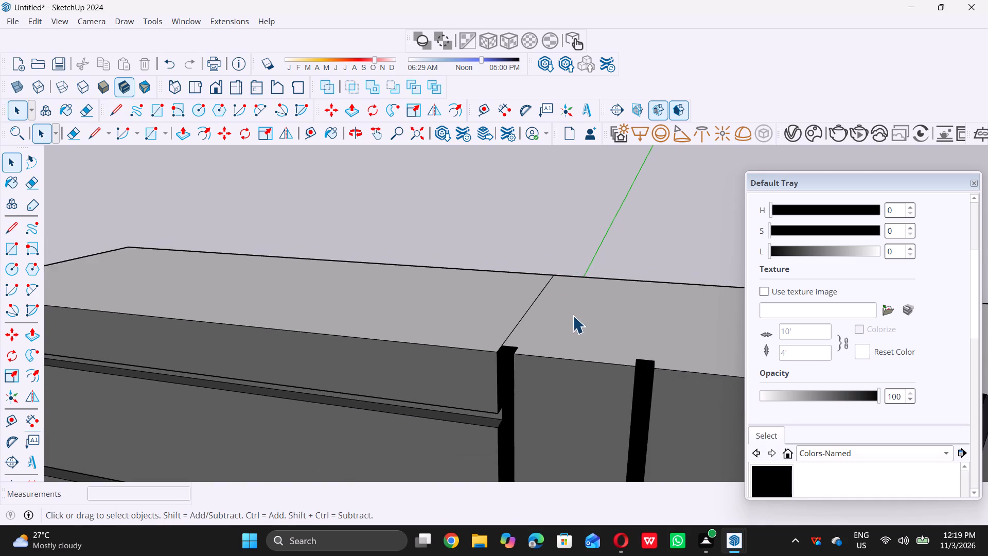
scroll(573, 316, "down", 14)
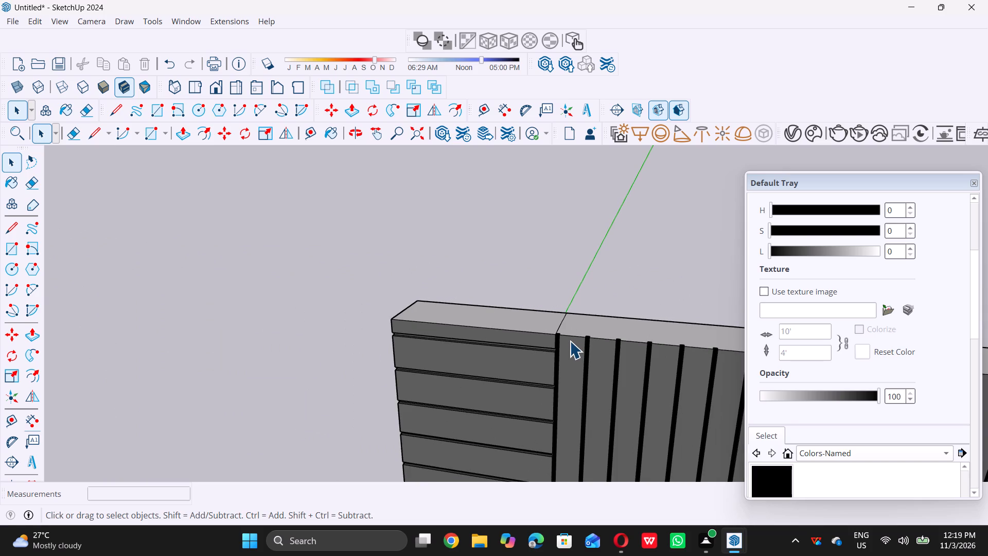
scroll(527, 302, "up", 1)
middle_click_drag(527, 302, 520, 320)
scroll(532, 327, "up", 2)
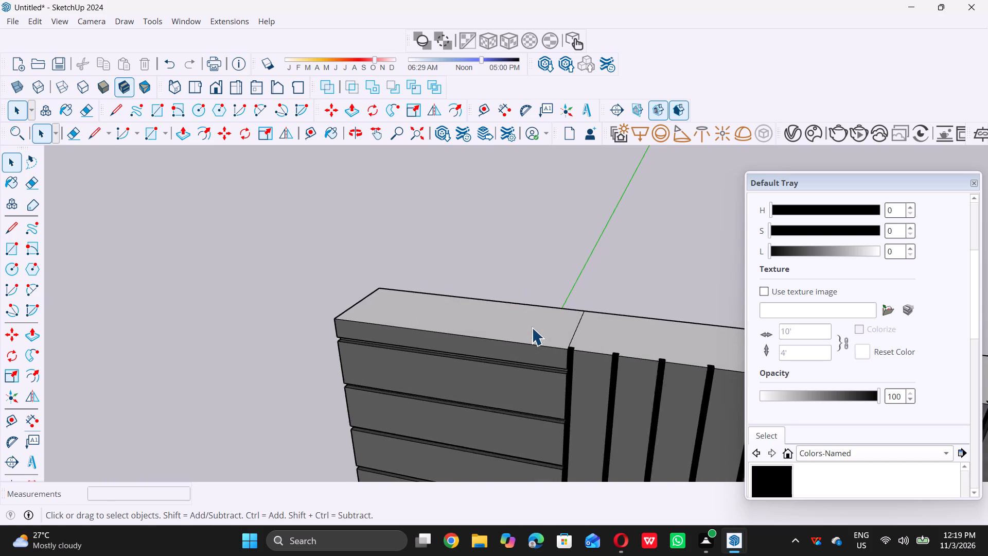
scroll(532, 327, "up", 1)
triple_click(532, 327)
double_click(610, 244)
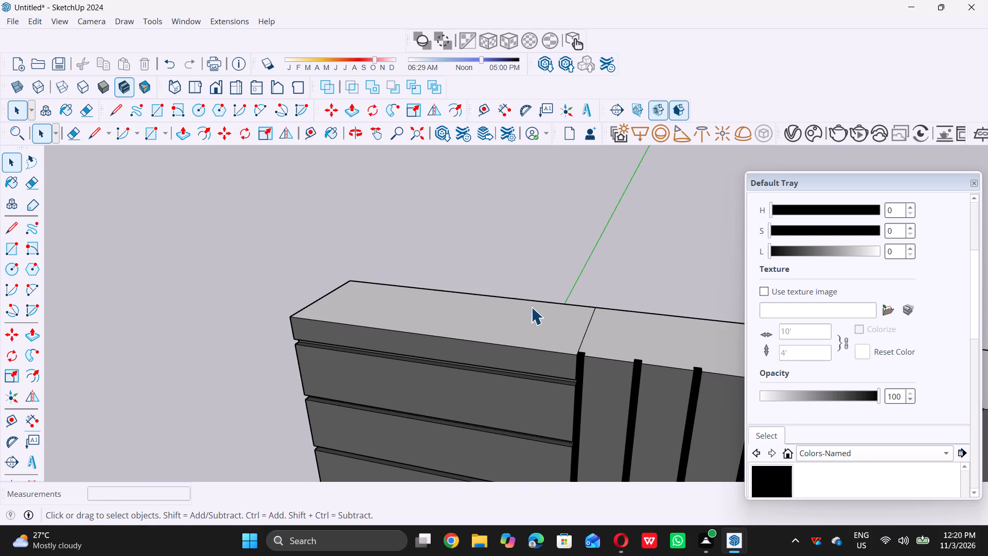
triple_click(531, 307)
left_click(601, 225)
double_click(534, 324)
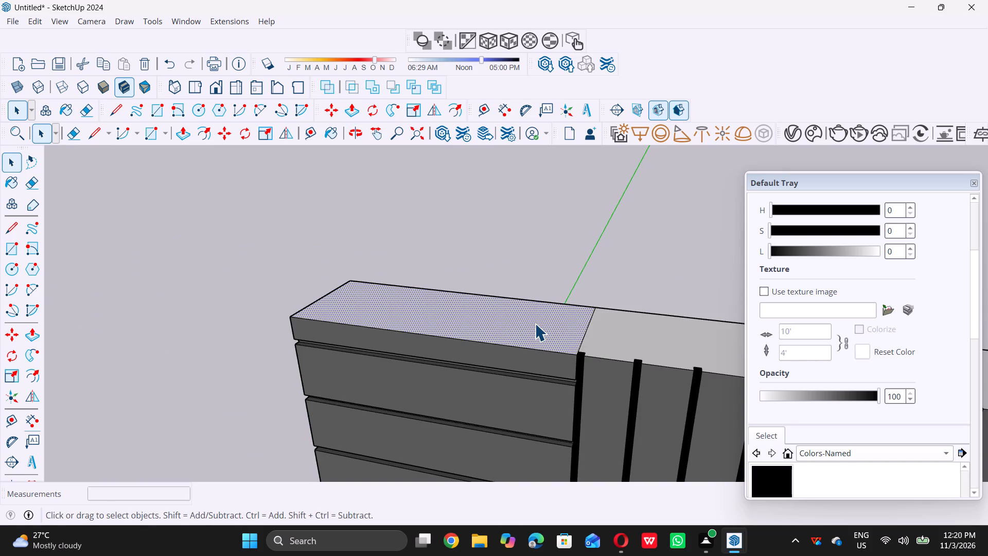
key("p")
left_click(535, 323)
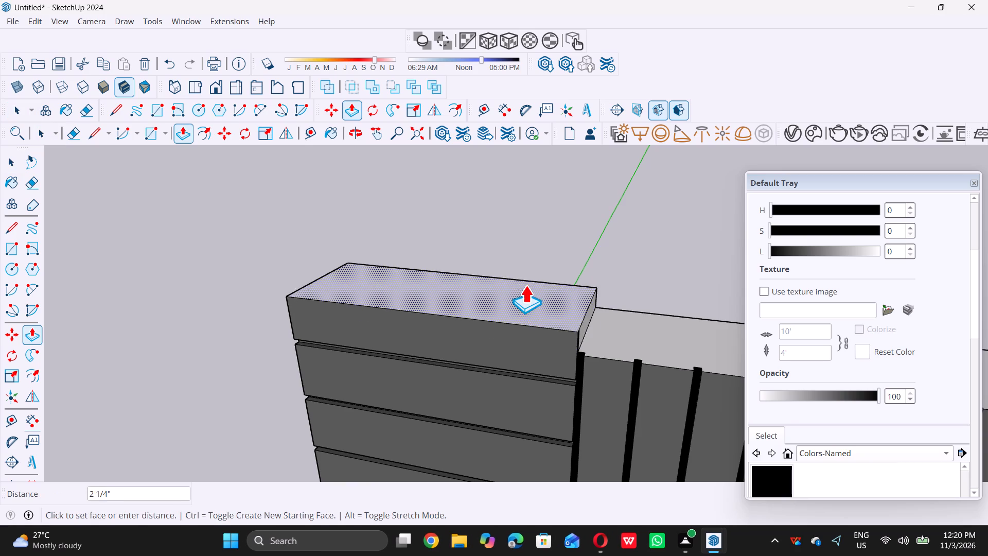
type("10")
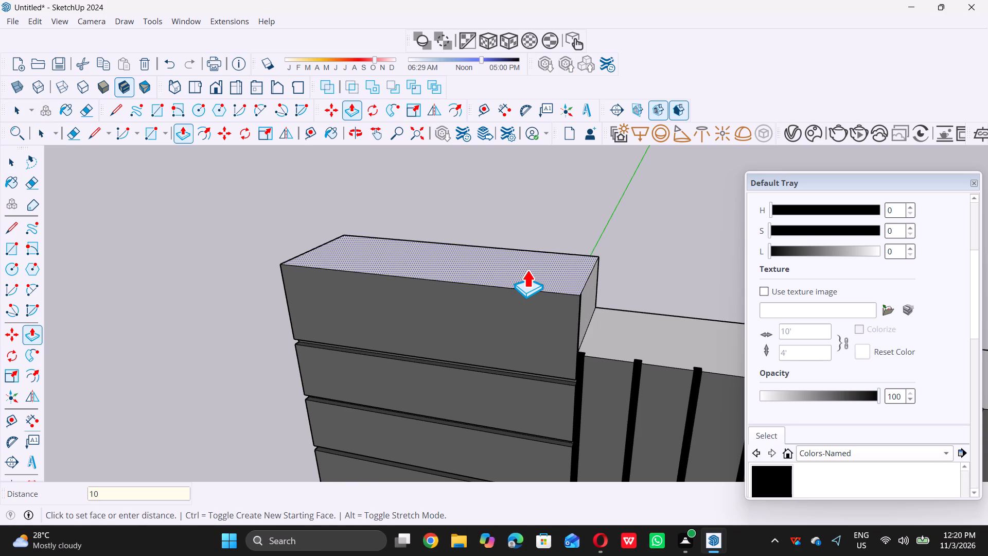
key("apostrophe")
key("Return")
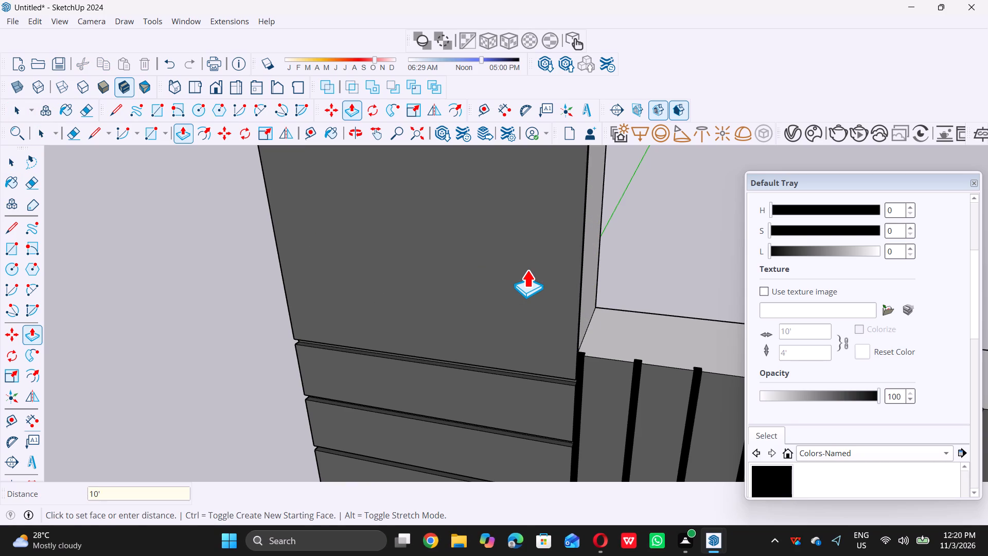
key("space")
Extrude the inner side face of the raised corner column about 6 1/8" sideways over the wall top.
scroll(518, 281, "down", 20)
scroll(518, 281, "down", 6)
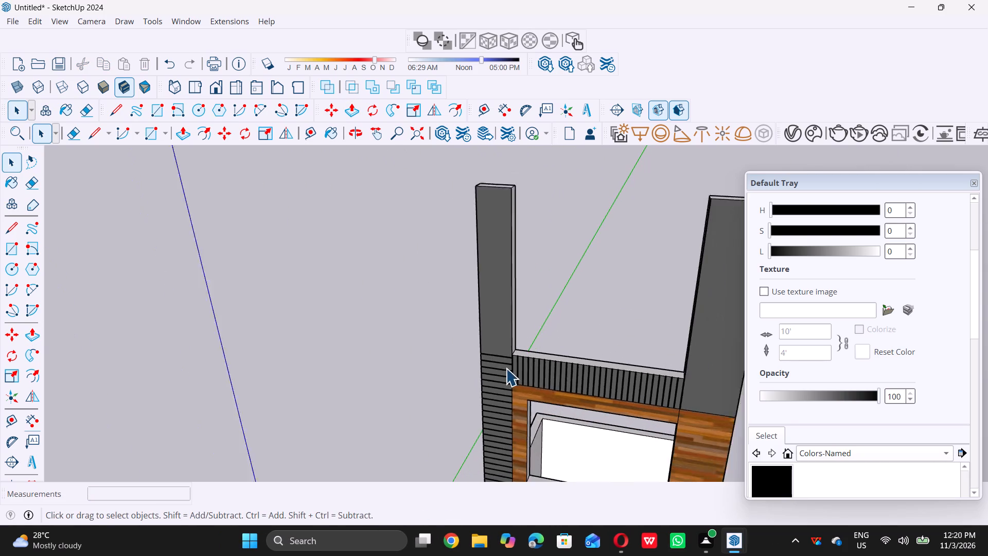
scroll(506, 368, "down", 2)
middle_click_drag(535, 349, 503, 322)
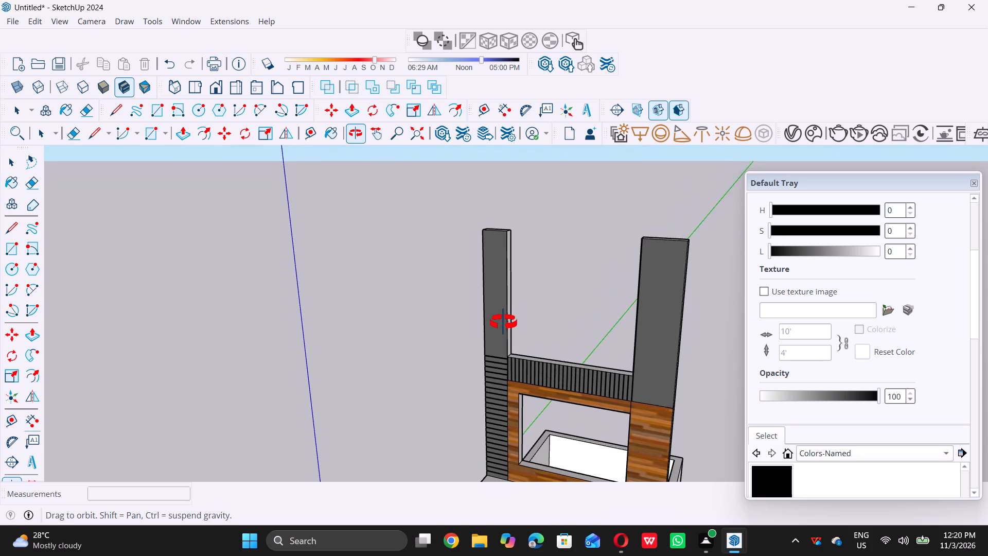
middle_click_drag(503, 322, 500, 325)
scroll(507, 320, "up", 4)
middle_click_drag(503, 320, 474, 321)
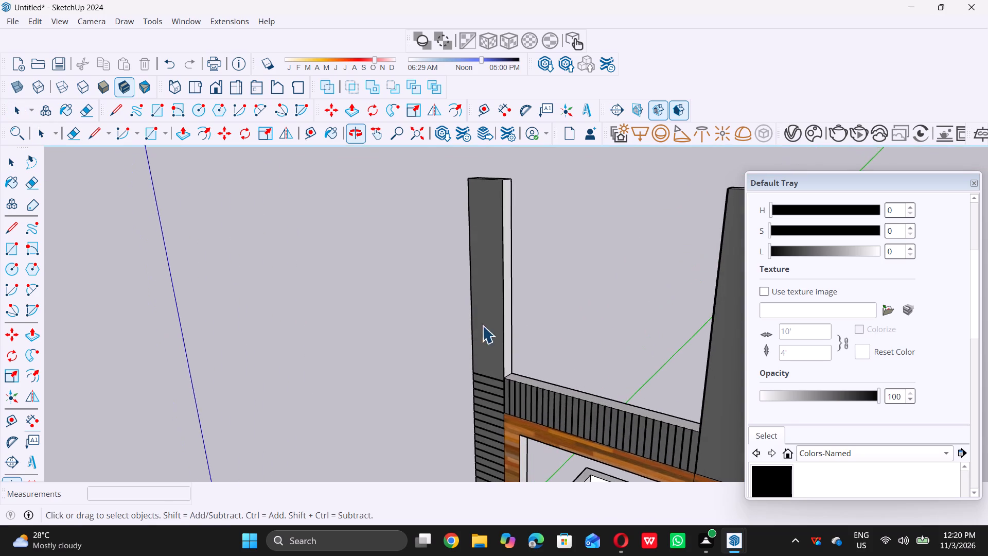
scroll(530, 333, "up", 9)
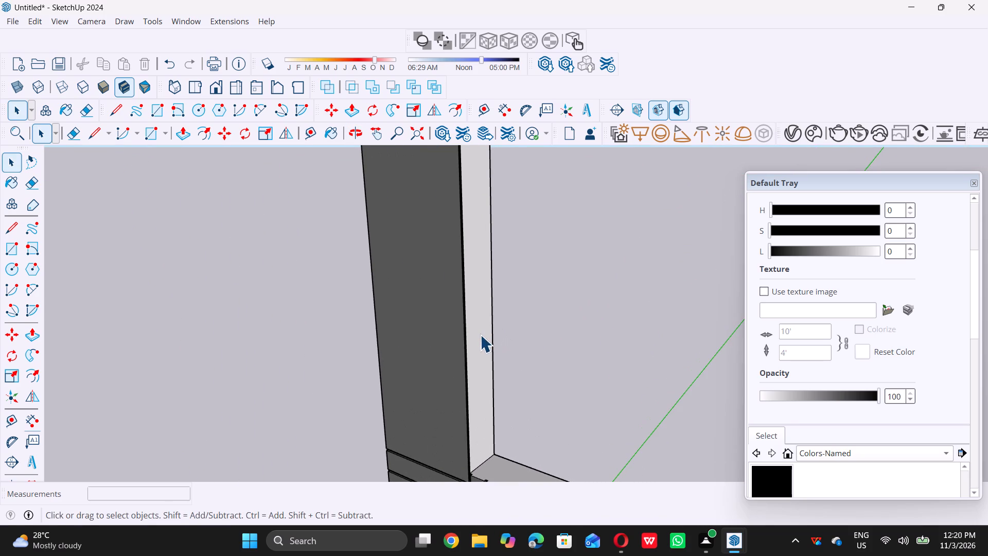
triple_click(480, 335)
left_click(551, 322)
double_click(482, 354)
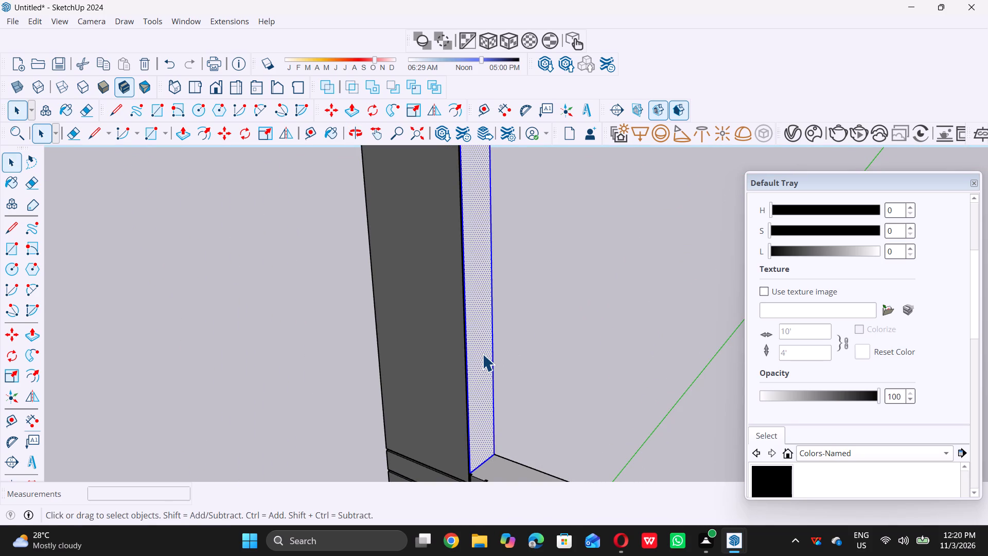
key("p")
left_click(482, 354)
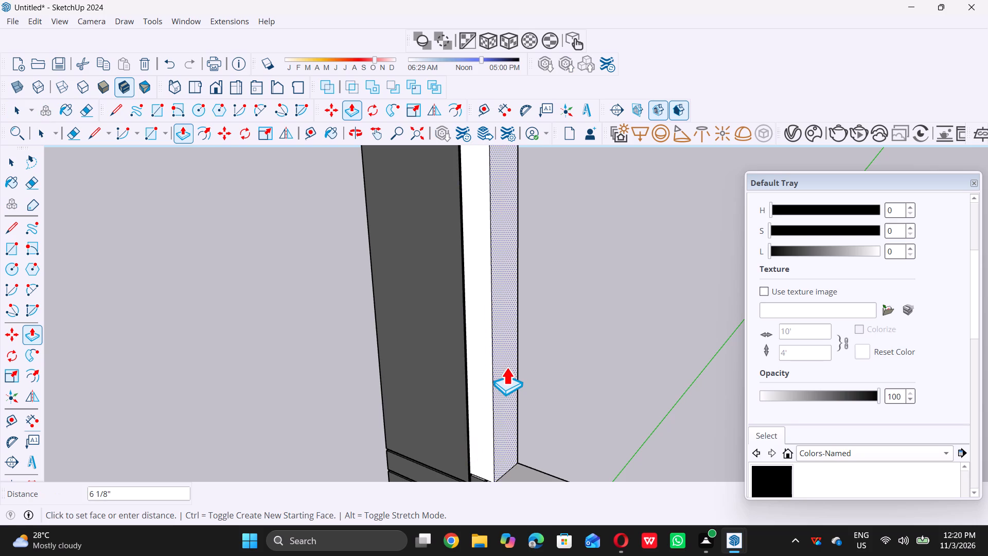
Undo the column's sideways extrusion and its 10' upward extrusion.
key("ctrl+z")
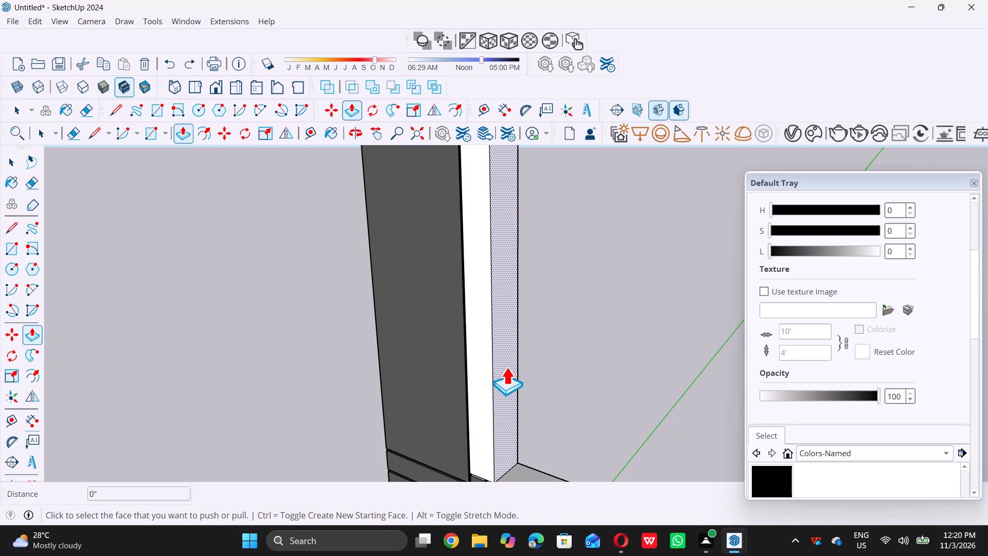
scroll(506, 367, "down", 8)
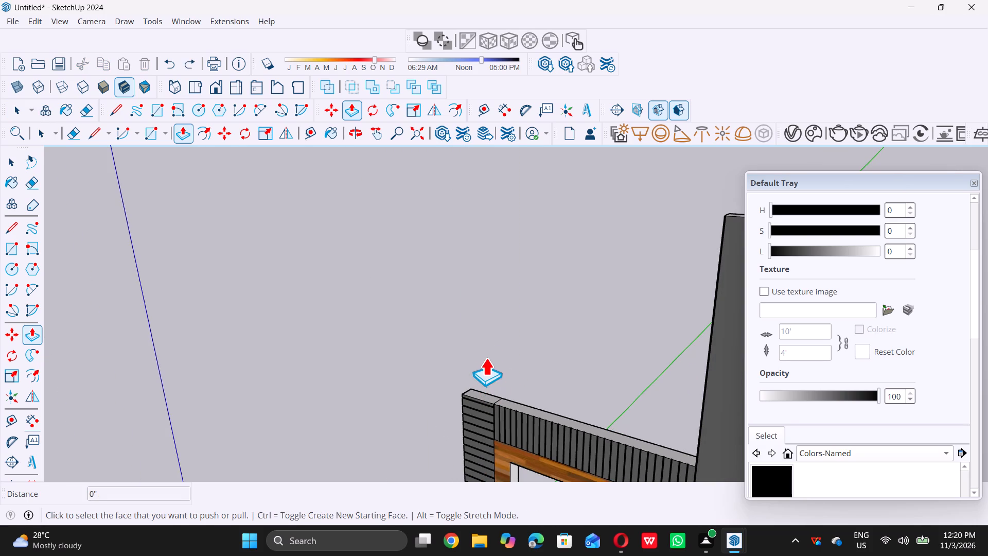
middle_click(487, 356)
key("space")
Draw a 1/2" line across the open front end of the groove beside the corner panel, closing its notch in the wall's top face.
scroll(507, 369, "up", 1)
middle_click_drag(504, 371, 491, 407)
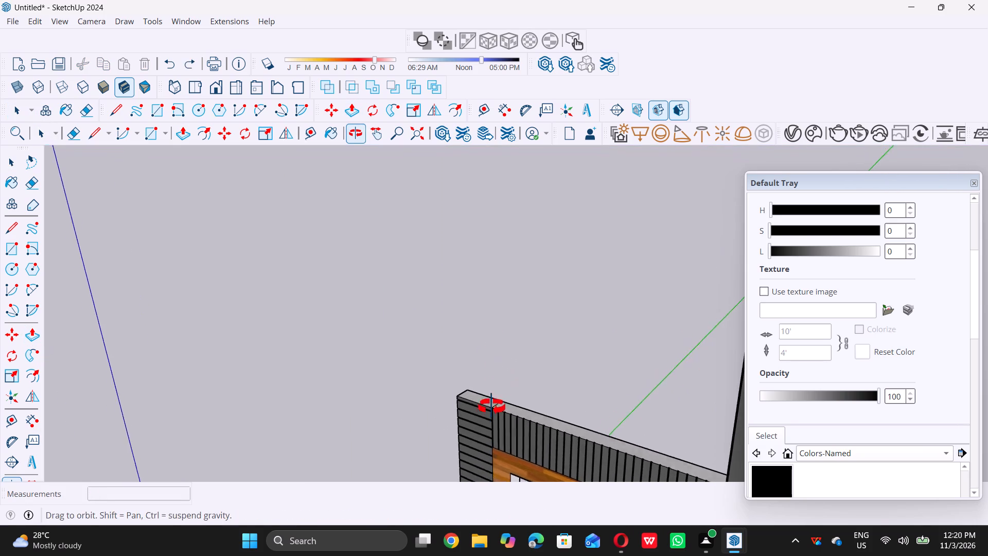
middle_click_drag(491, 407, 490, 408)
scroll(508, 406, "up", 20)
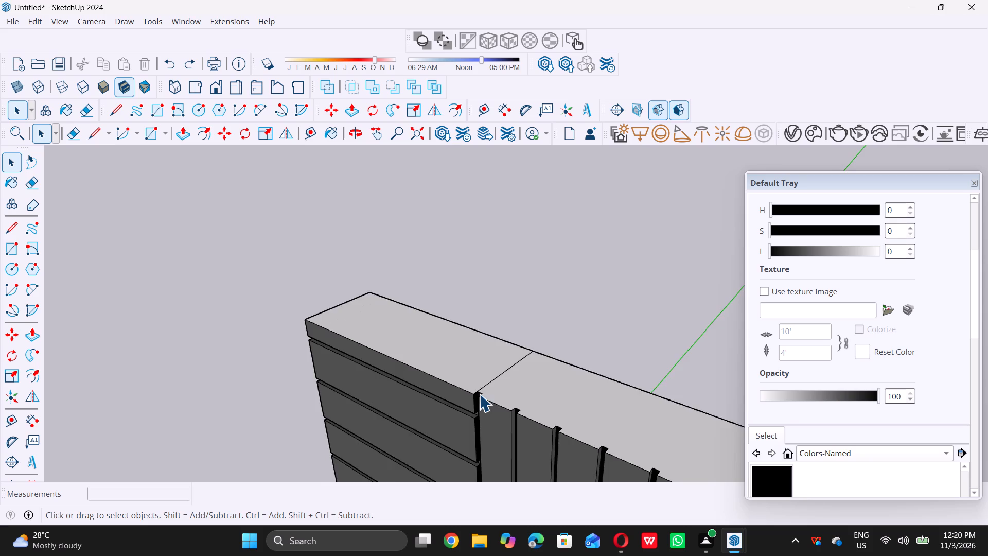
scroll(479, 394, "up", 18)
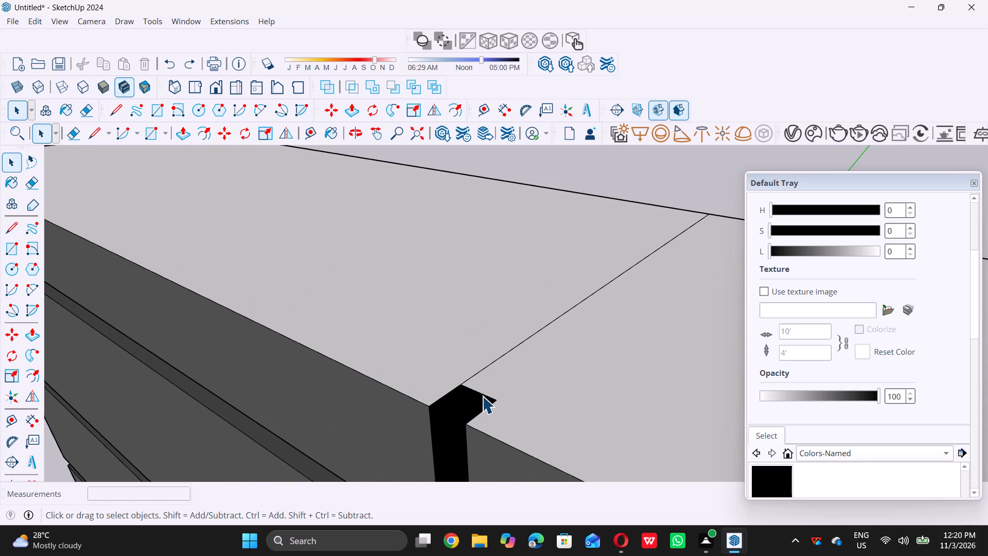
key("l")
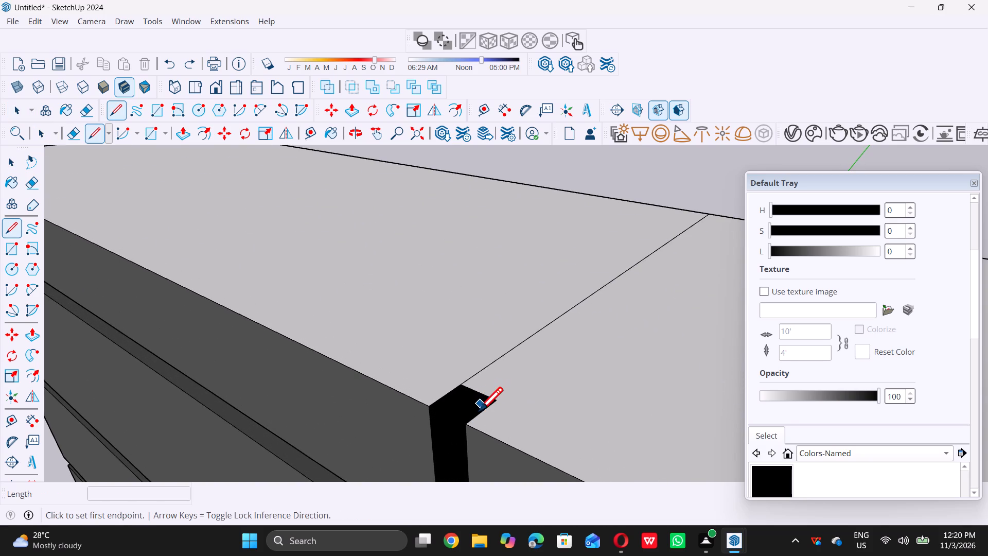
middle_click_drag(486, 419, 454, 459)
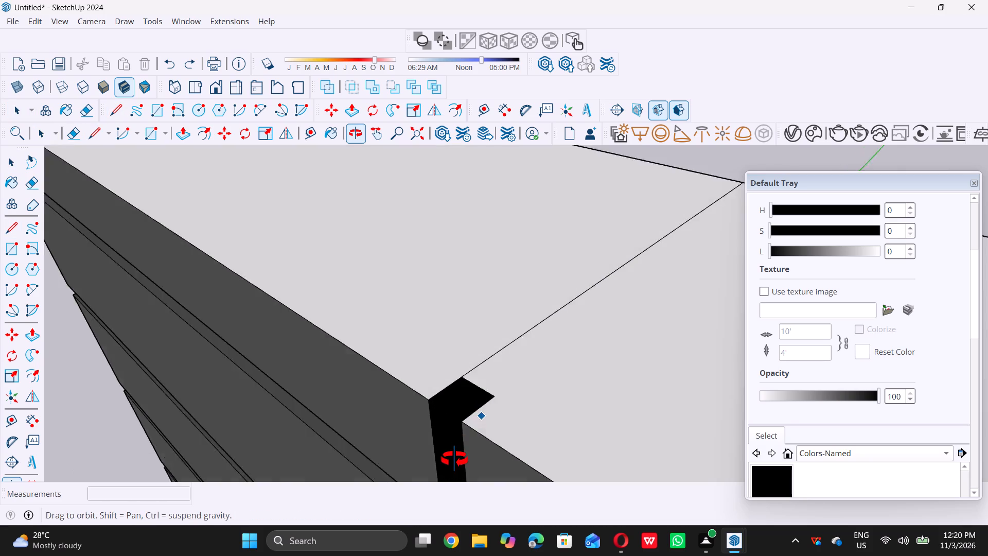
middle_click_drag(454, 459, 346, 421)
scroll(420, 398, "up", 5)
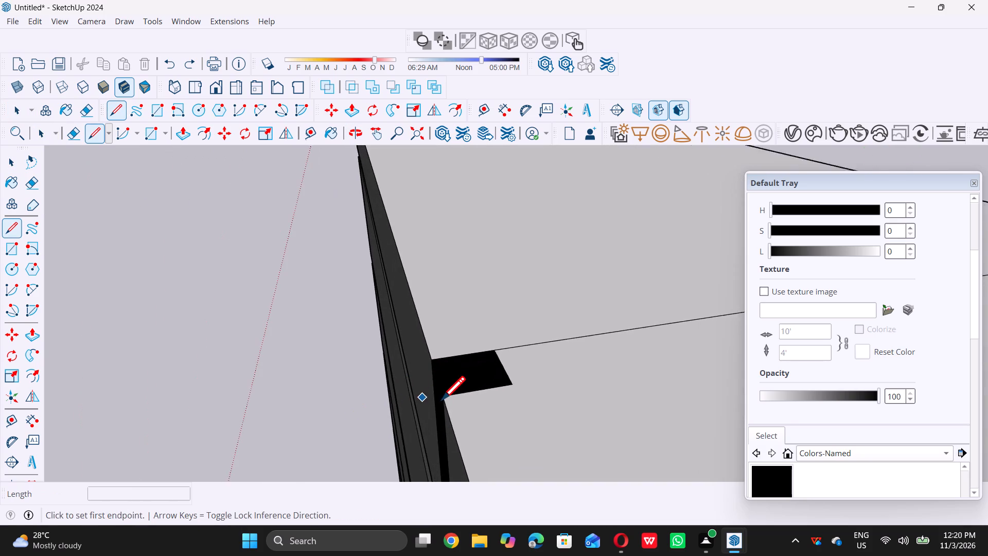
scroll(442, 399, "up", 4)
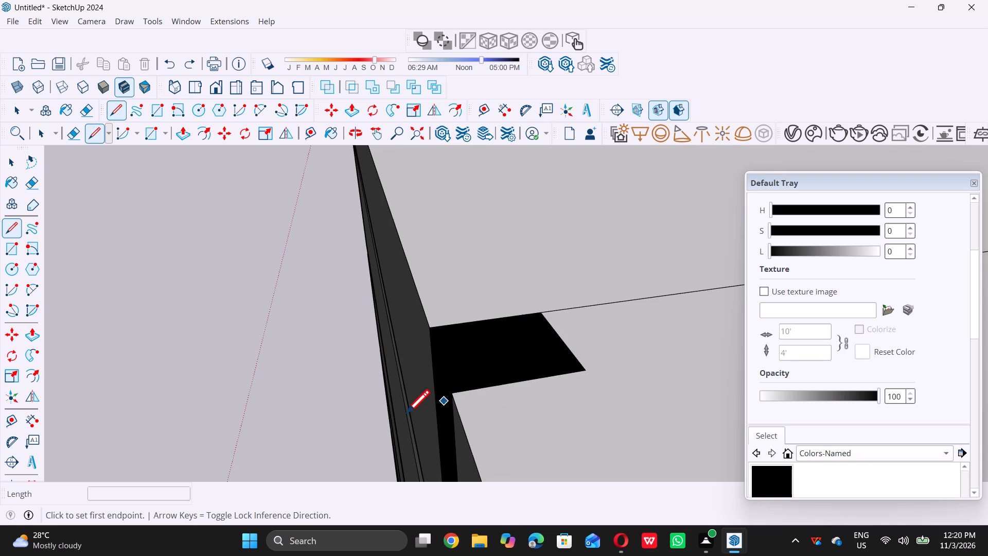
left_click(454, 393)
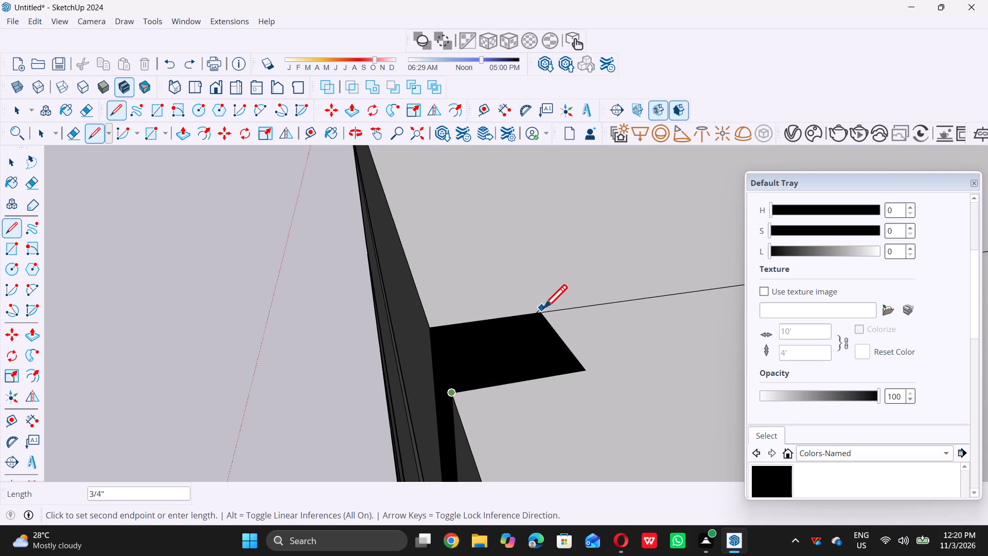
left_click(435, 326)
key("space")
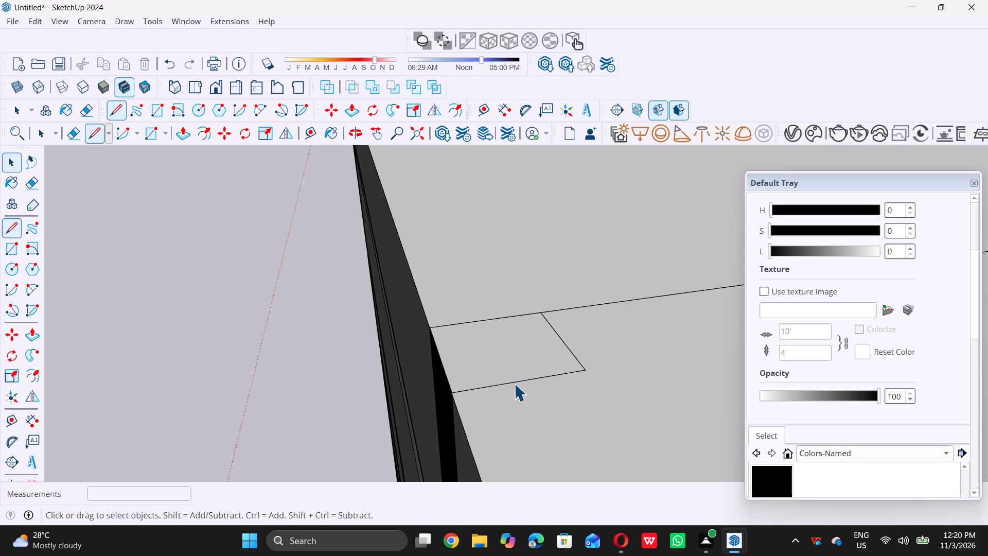
Draw a 9" line across the wall's top face, from the front corner of the next vertical groove to the back edge.
scroll(514, 380, "down", 20)
scroll(514, 380, "down", 11)
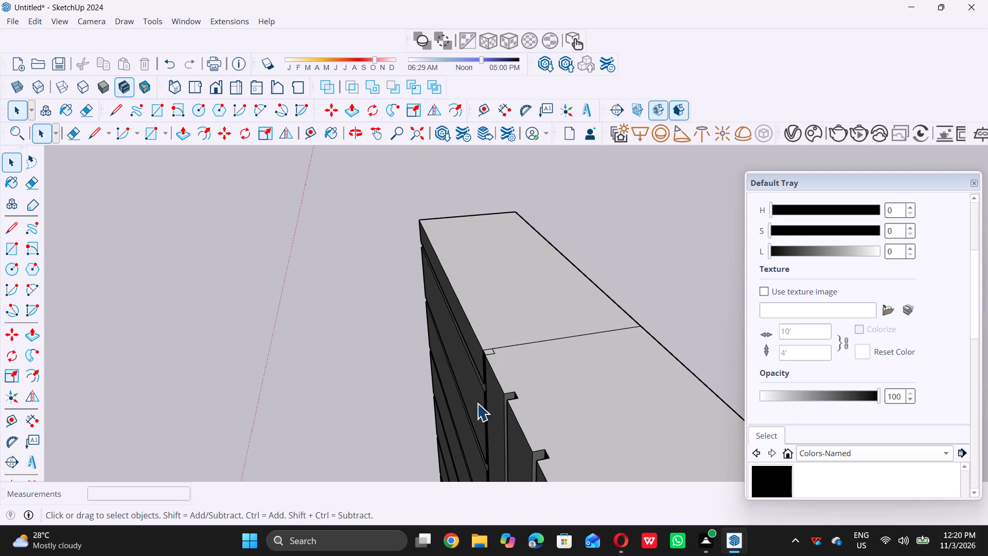
middle_click_drag(477, 403, 612, 380)
scroll(331, 387, "down", 6)
scroll(428, 356, "up", 2)
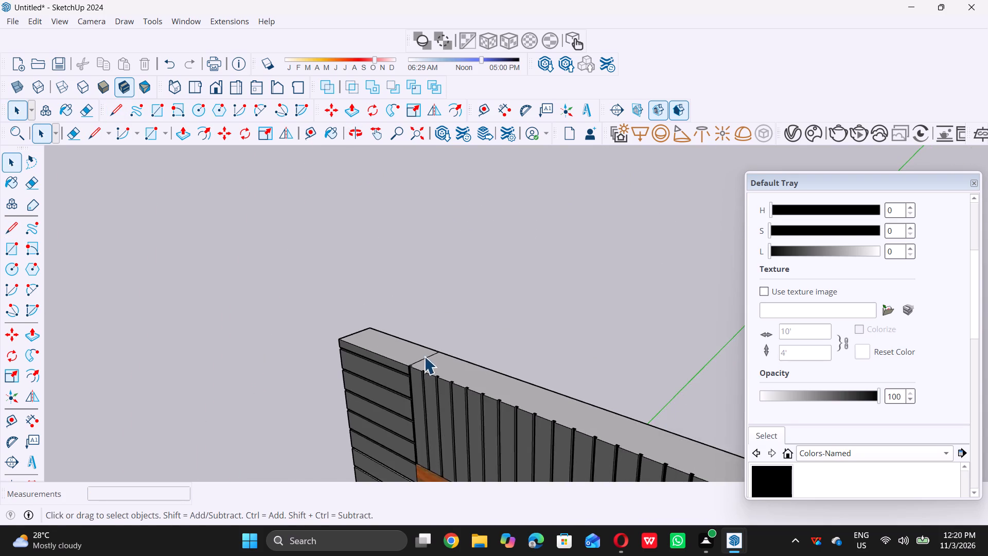
scroll(424, 356, "up", 15)
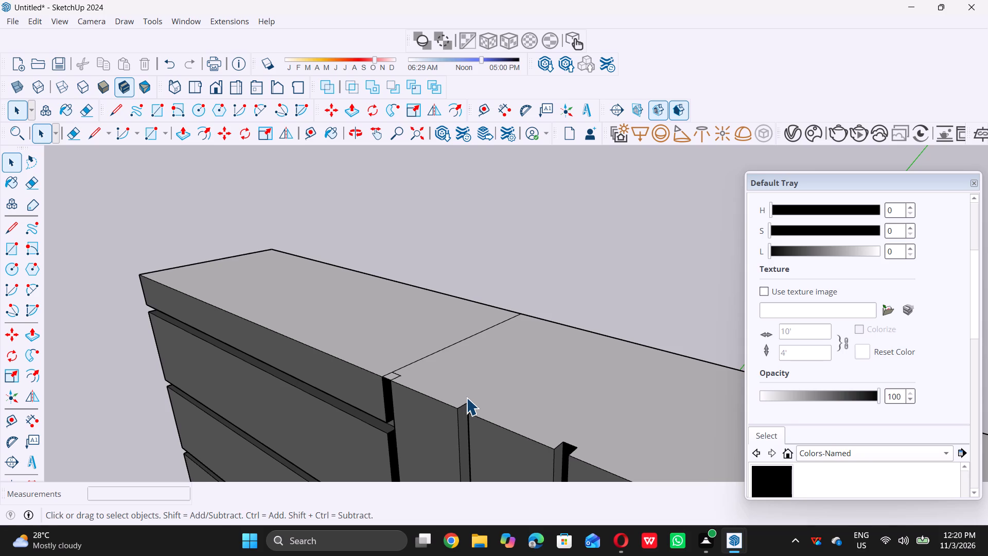
key("l")
left_click(456, 410)
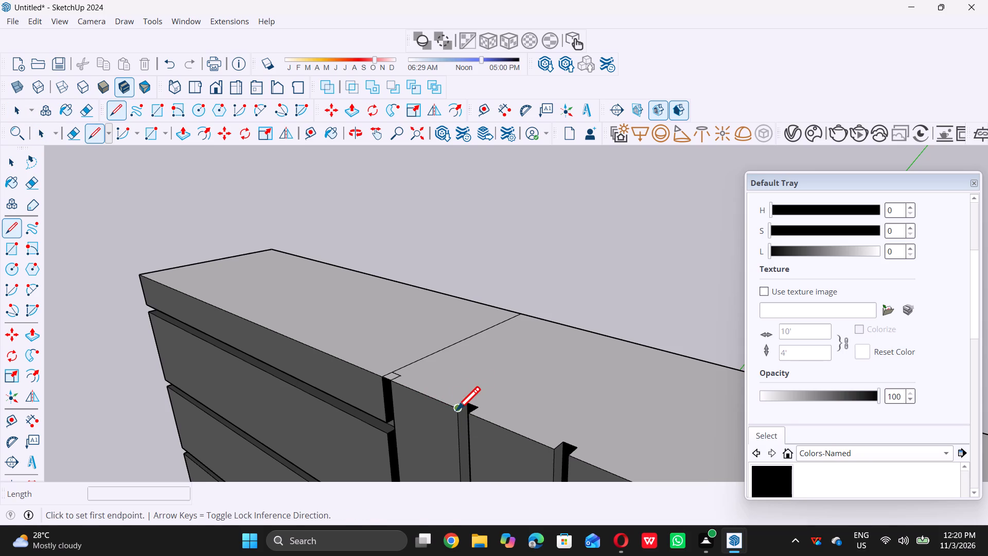
triple_click(591, 330)
left_click(591, 330)
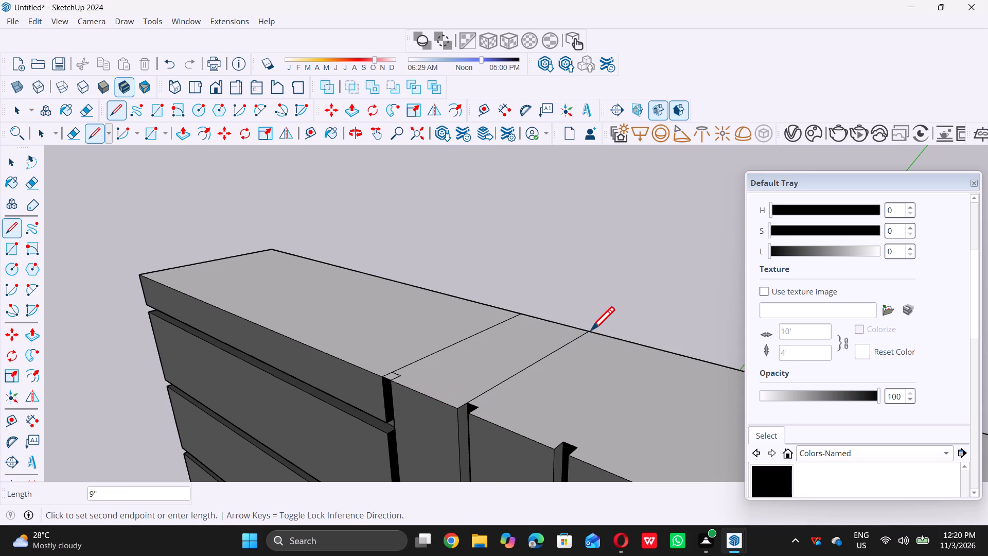
key("space")
Erase the dividing line on the top face that runs from the closed groove notch to the back edge.
key("e")
scroll(428, 336, "up", 3)
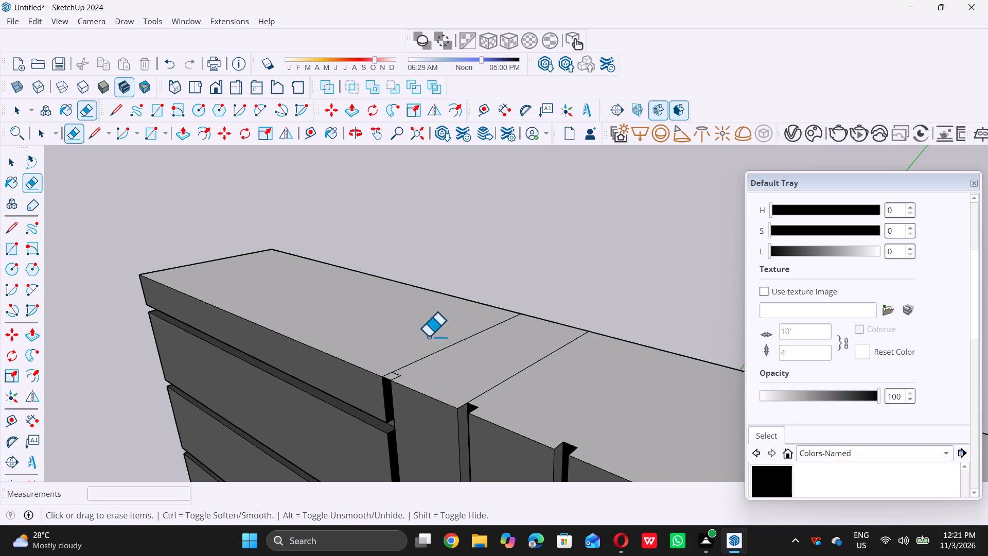
scroll(428, 336, "up", 1)
double_click(437, 357)
triple_click(440, 360)
left_click(440, 360)
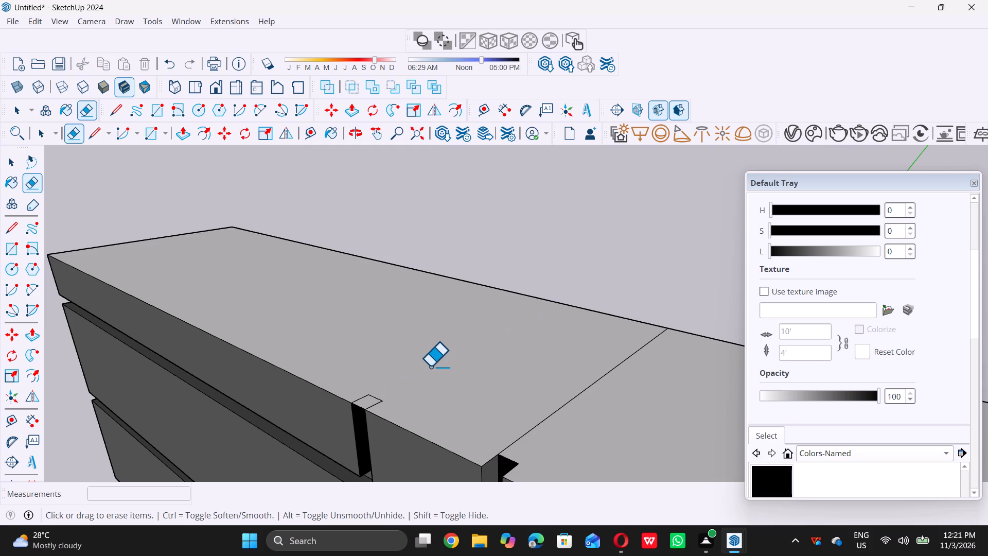
Extrude the top face section over the corner panel, up to the new dividing line, upward by 10'.
key("space")
triple_click(440, 367)
scroll(484, 376, "down", 4)
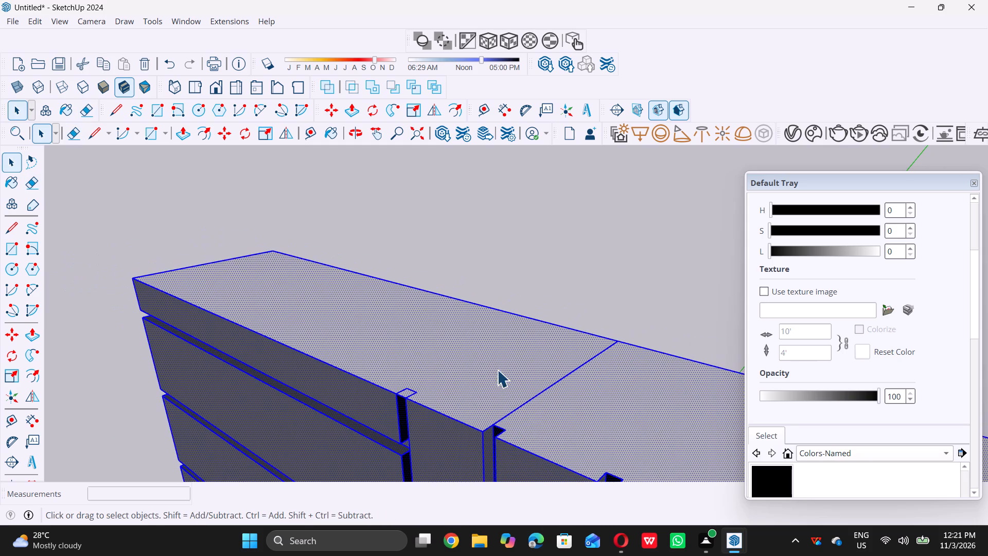
double_click(602, 282)
double_click(489, 361)
scroll(505, 358, "down", 6)
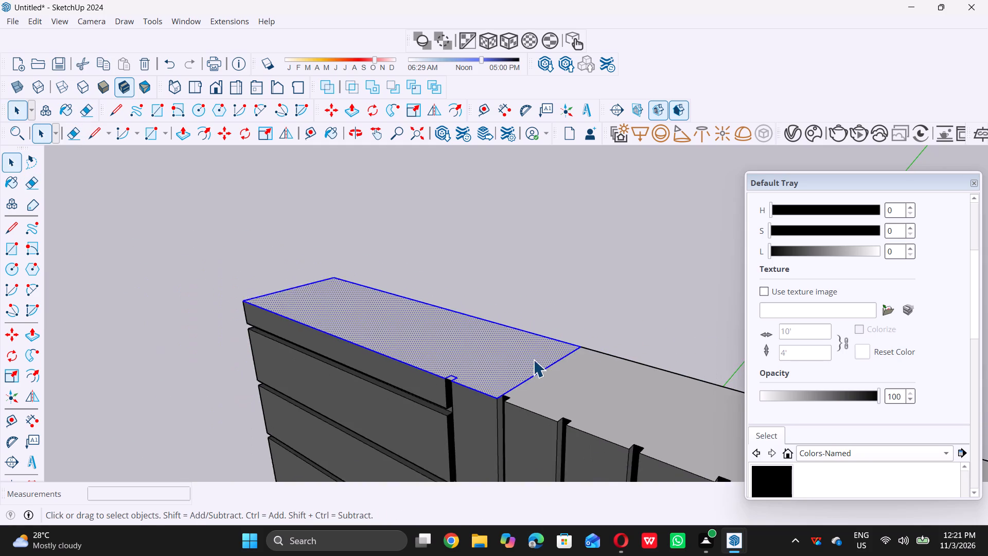
key("p")
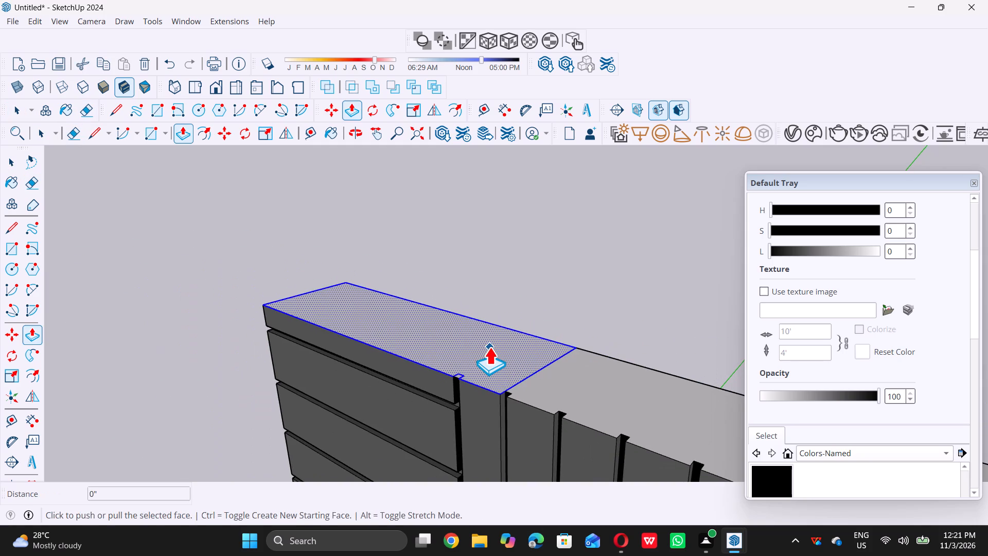
left_click(489, 347)
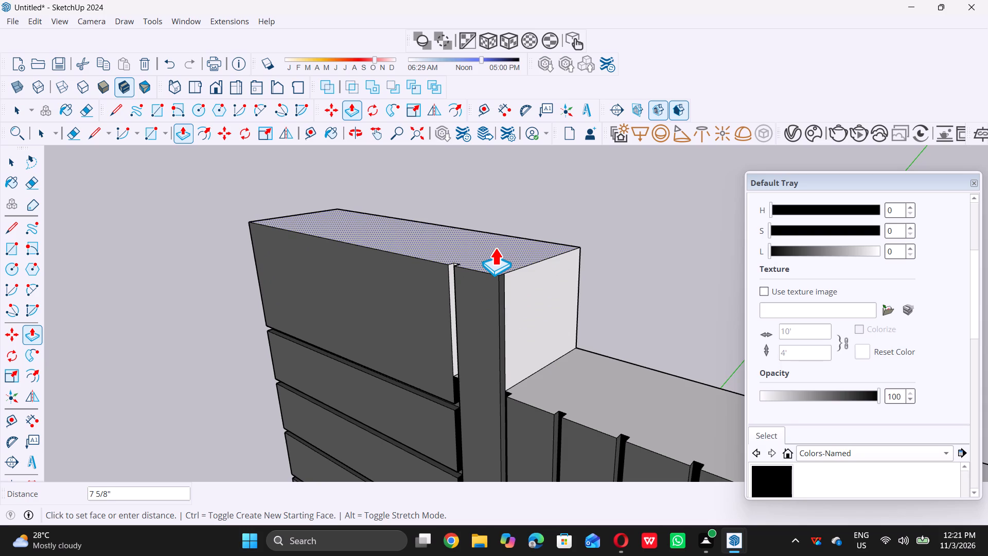
type("10")
key("apostrophe")
key("Return")
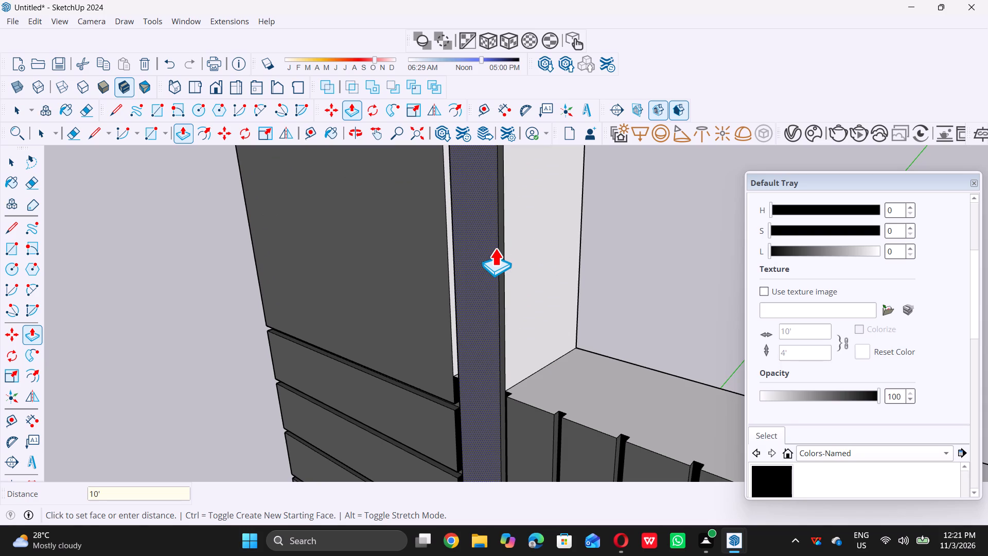
key("space")
key("space")
Draw a line along the back edge of the notch floor where the raised column's groove meets the black groove below.
scroll(496, 248, "down", 20)
scroll(496, 248, "down", 6)
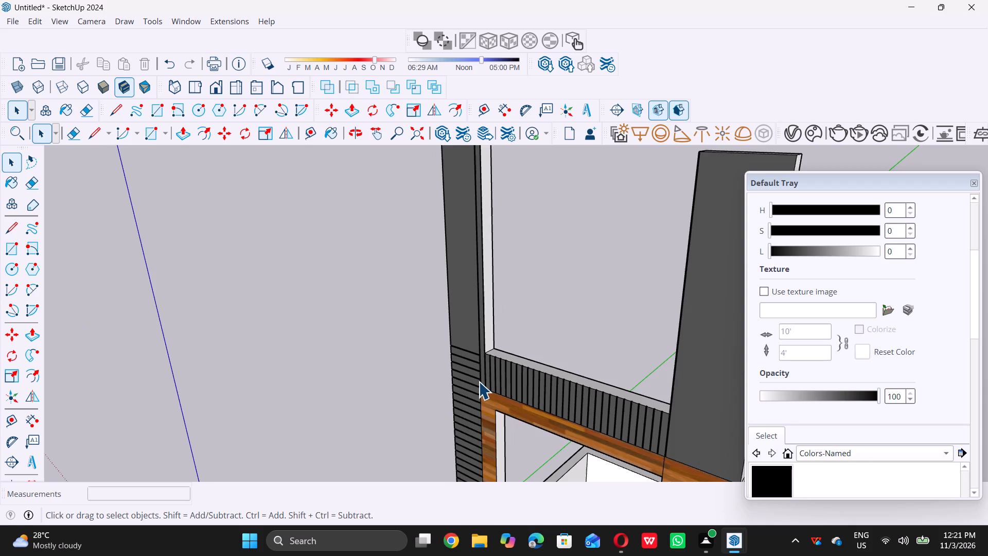
scroll(479, 381, "down", 6)
middle_click_drag(452, 372, 511, 335)
scroll(478, 367, "up", 2)
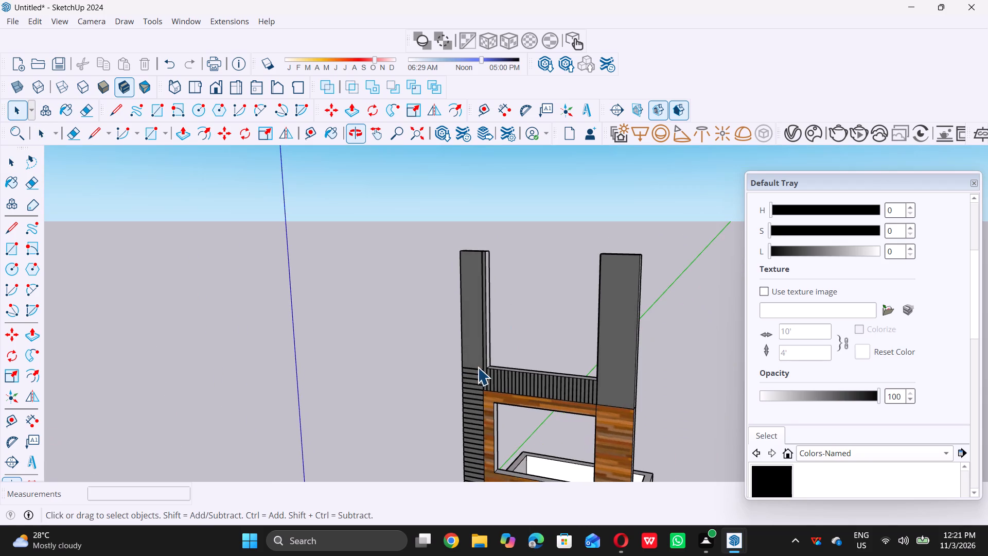
scroll(478, 367, "up", 17)
scroll(485, 373, "down", 1)
scroll(485, 373, "up", 6)
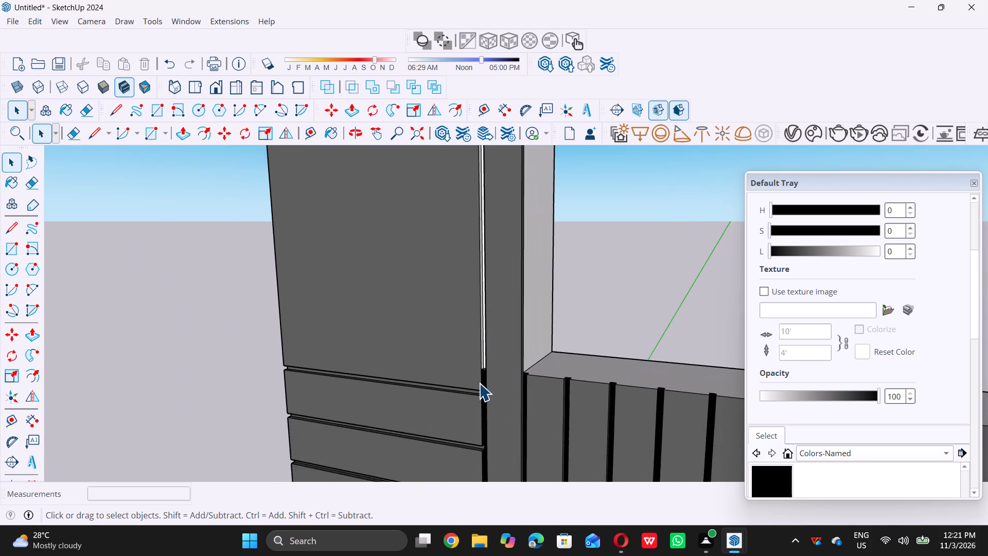
scroll(479, 383, "up", 13)
scroll(488, 338, "up", 14)
middle_click_drag(499, 363, 518, 352)
scroll(501, 362, "up", 1)
scroll(528, 306, "up", 4)
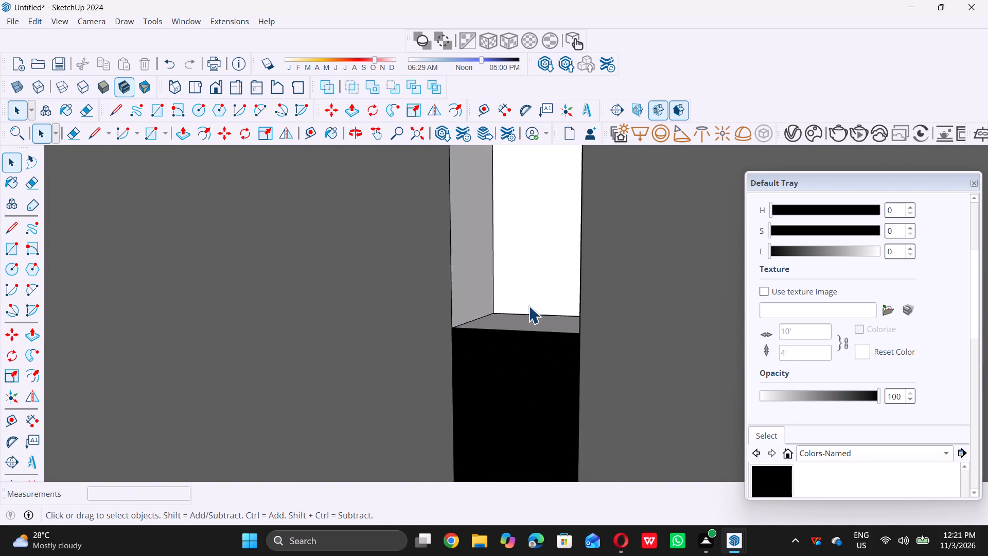
scroll(528, 306, "up", 7)
key("l")
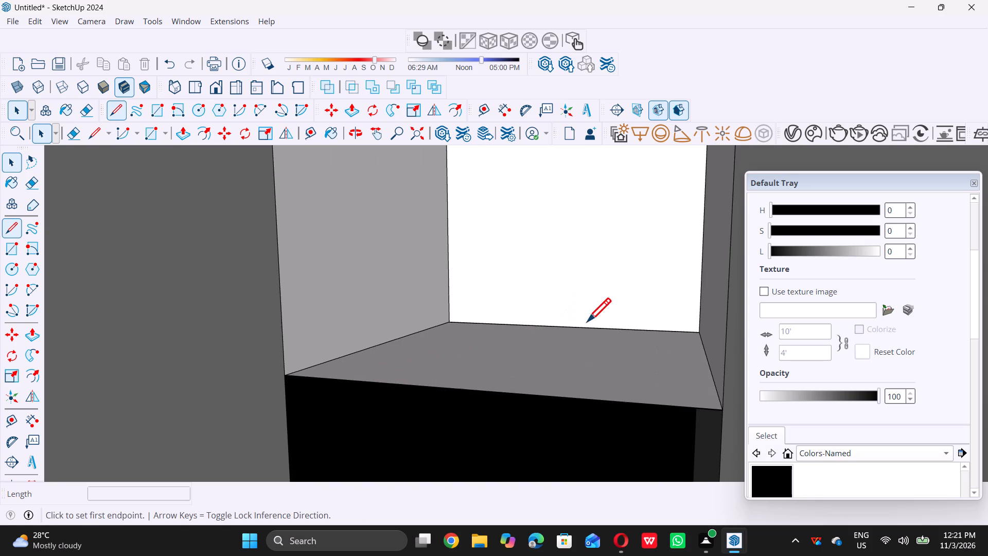
double_click(701, 332)
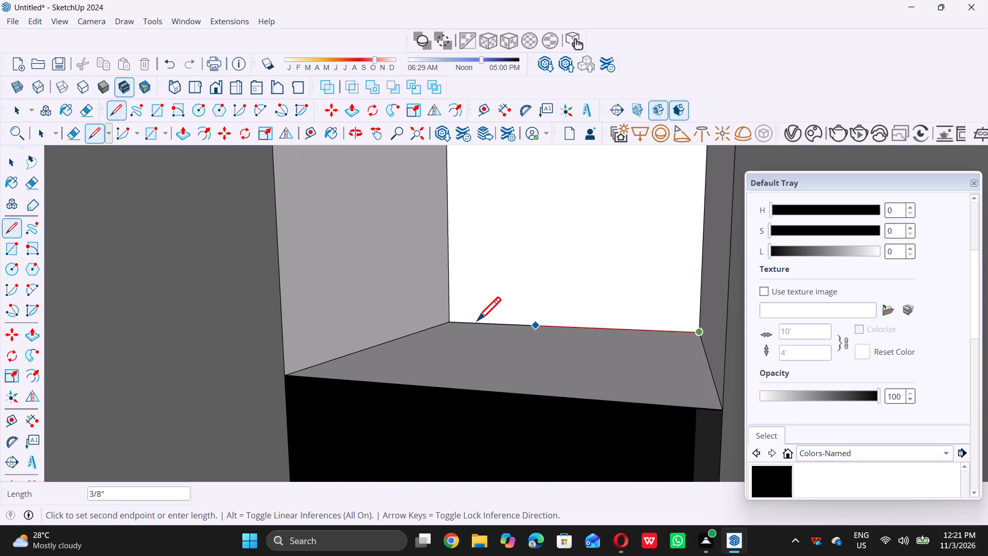
triple_click(448, 320)
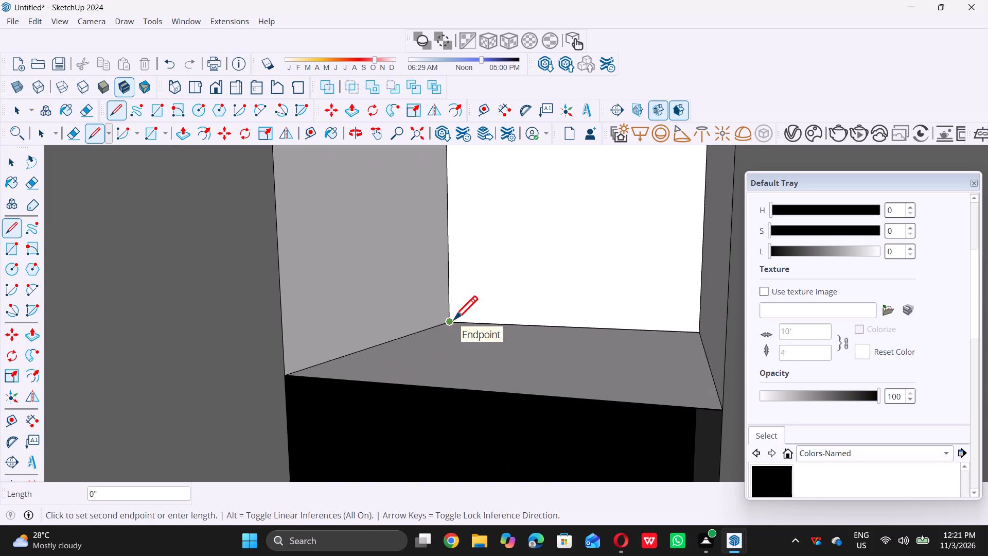
key("space")
Extrude the white back face of the raised column's groove forward until it is flush with the column's front.
scroll(462, 335, "down", 10)
left_click(493, 292)
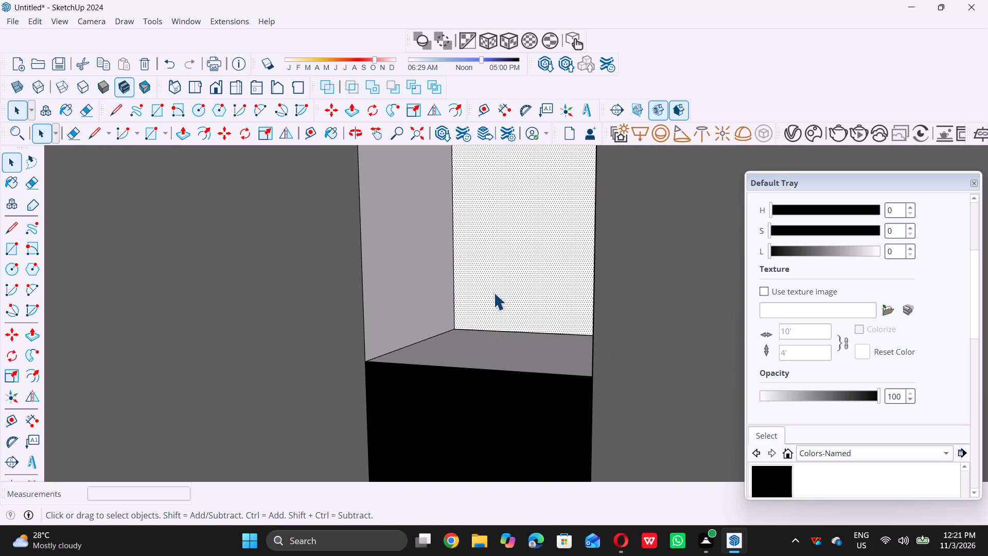
key("p")
left_click(491, 292)
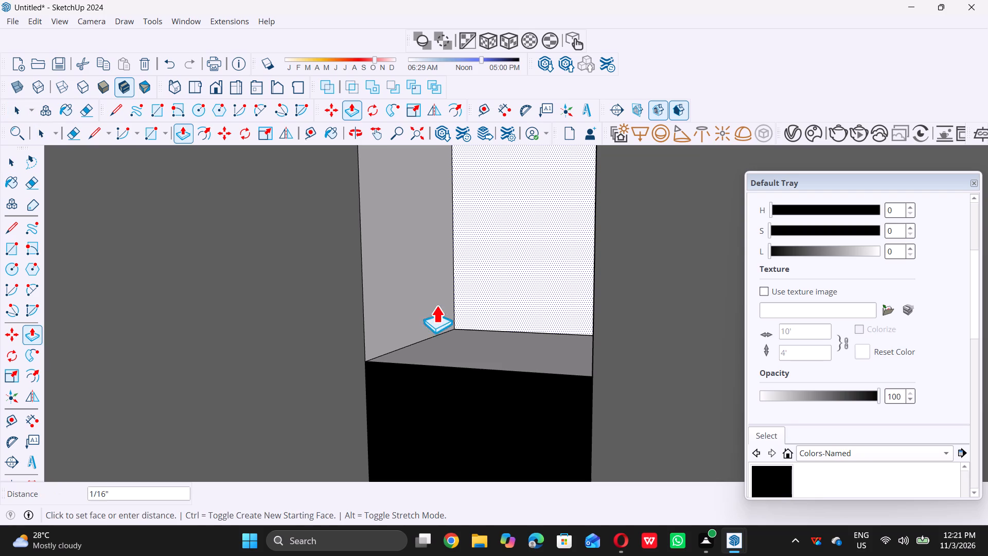
left_click(336, 289)
key("space")
Examine the whole facade from the front, comparing the raised corner column with the opposite column.
scroll(347, 288, "down", 2)
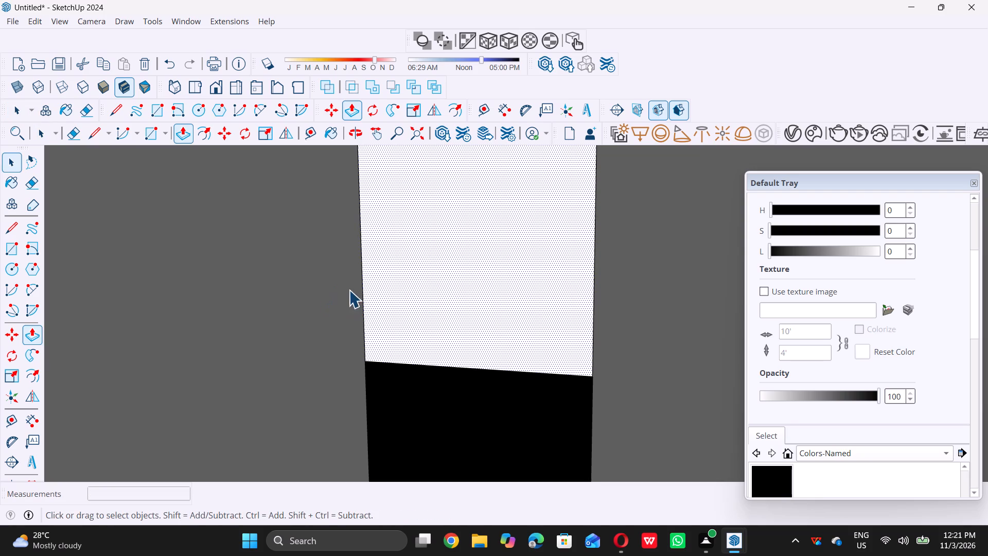
scroll(349, 290, "down", 20)
scroll(349, 290, "down", 10)
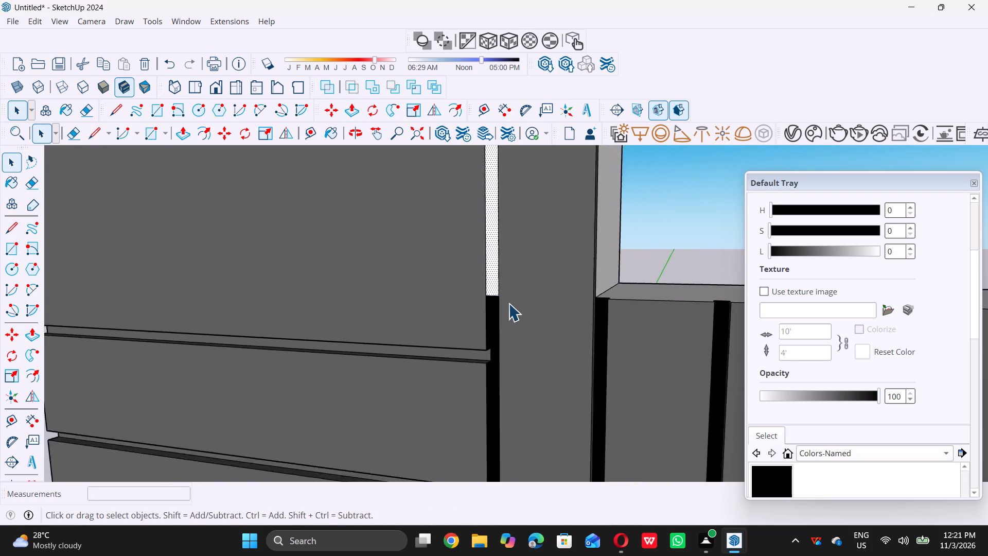
scroll(508, 303, "down", 20)
scroll(508, 303, "down", 10)
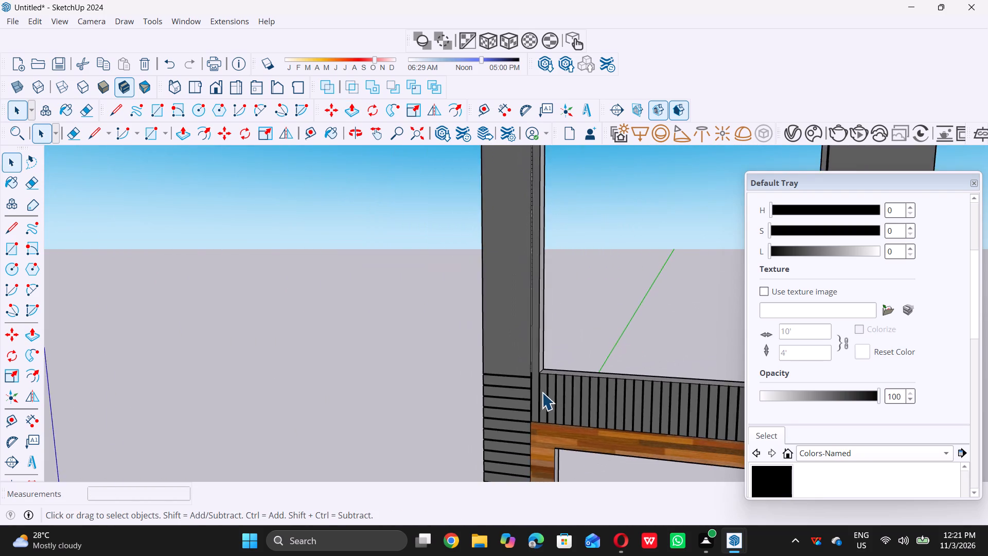
scroll(542, 392, "down", 5)
middle_click_drag(526, 387, 555, 389)
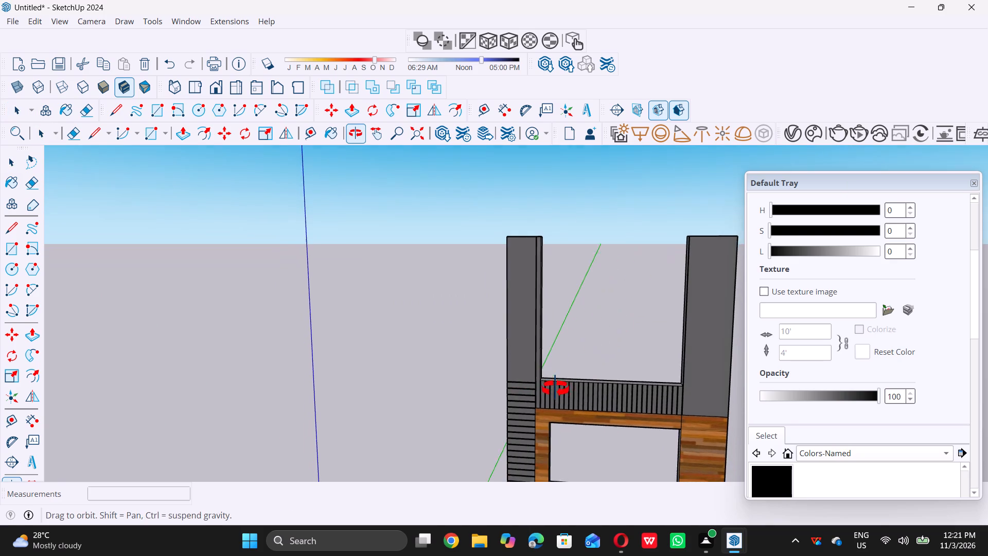
middle_click_drag(555, 389, 556, 380)
scroll(538, 384, "down", 9)
middle_click_drag(526, 384, 503, 384)
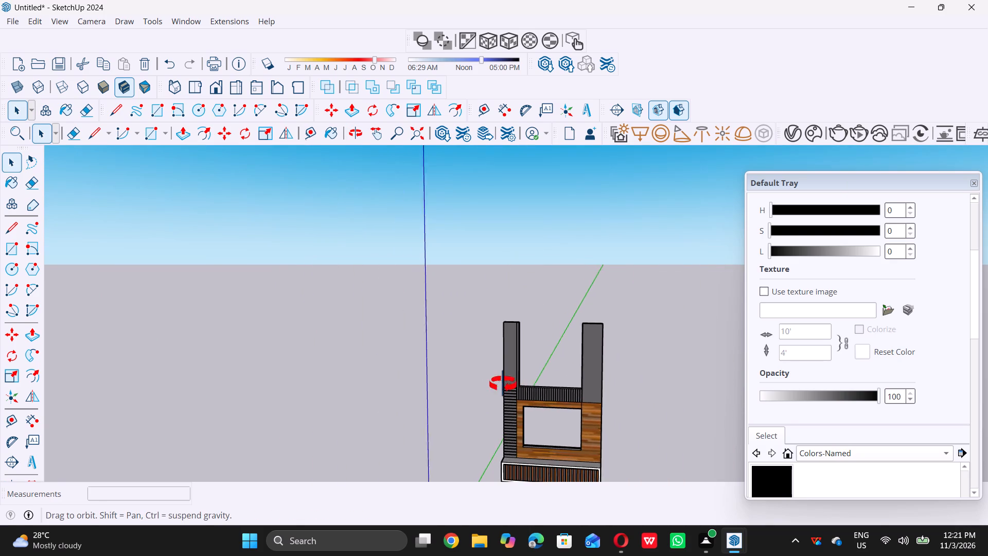
middle_click_drag(503, 384, 470, 372)
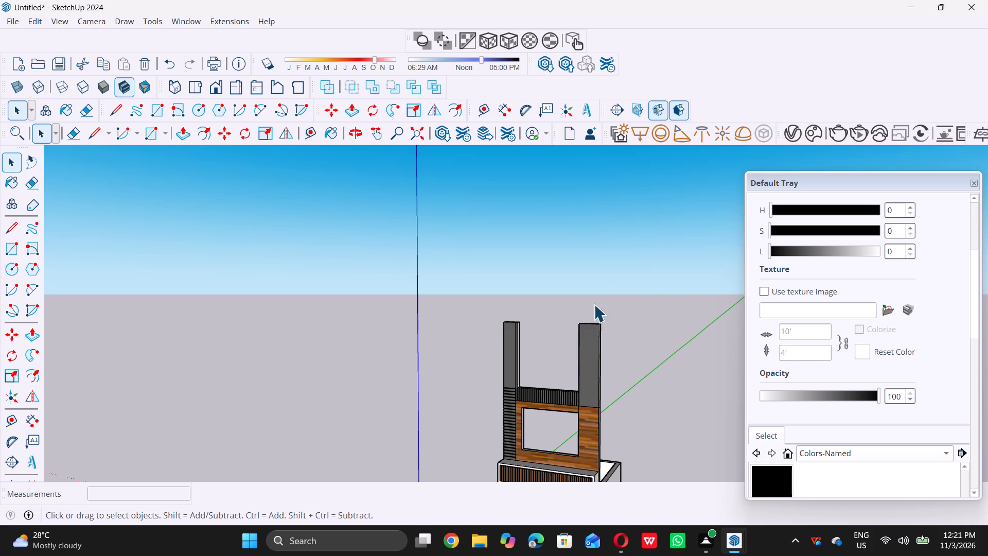
scroll(485, 320, "down", 6)
middle_click_drag(458, 324, 486, 341)
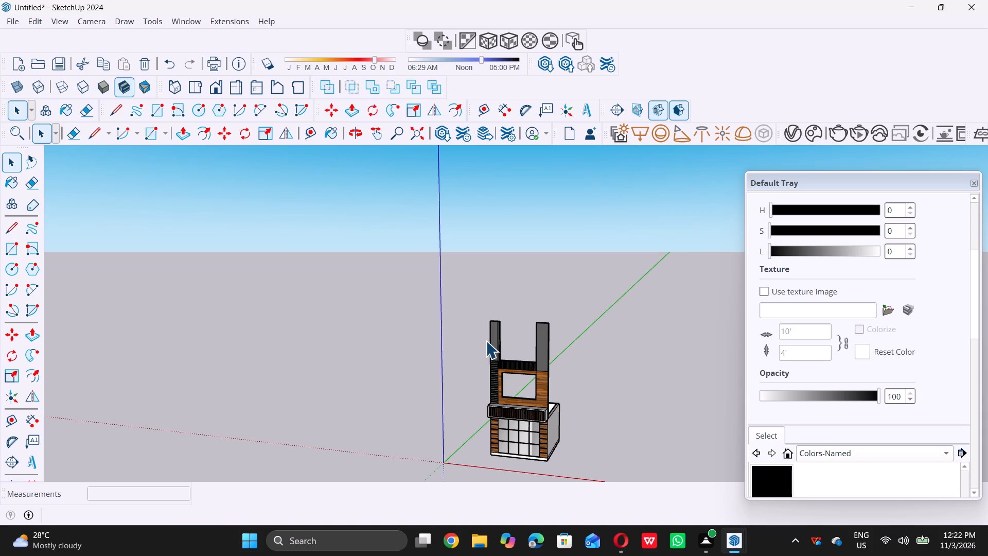
Extrude the raised corner column's inner side face along the wall top, across two vertical slats to the next groove's edge.
scroll(522, 337, "up", 2)
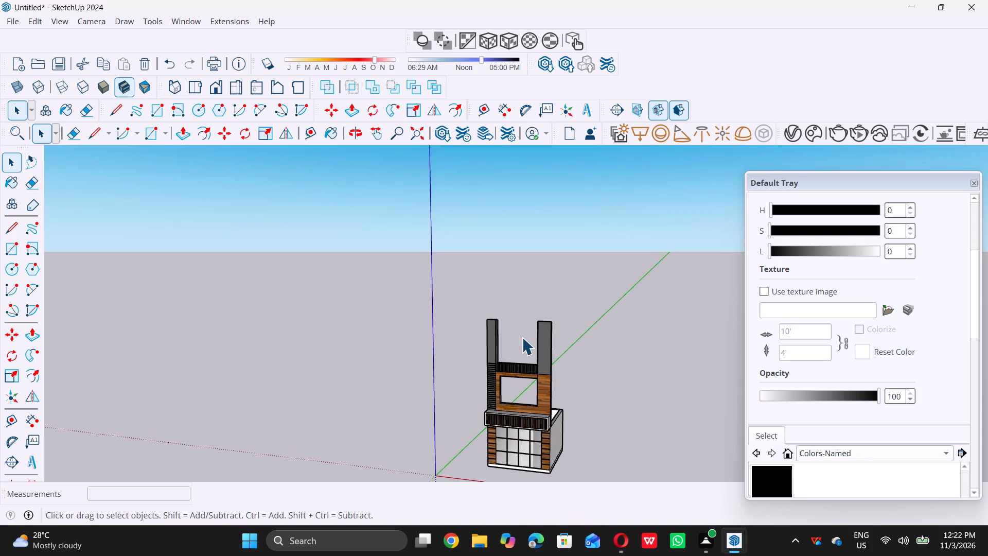
scroll(522, 337, "up", 6)
scroll(487, 362, "up", 1)
middle_click_drag(478, 362, 450, 376)
scroll(497, 375, "up", 7)
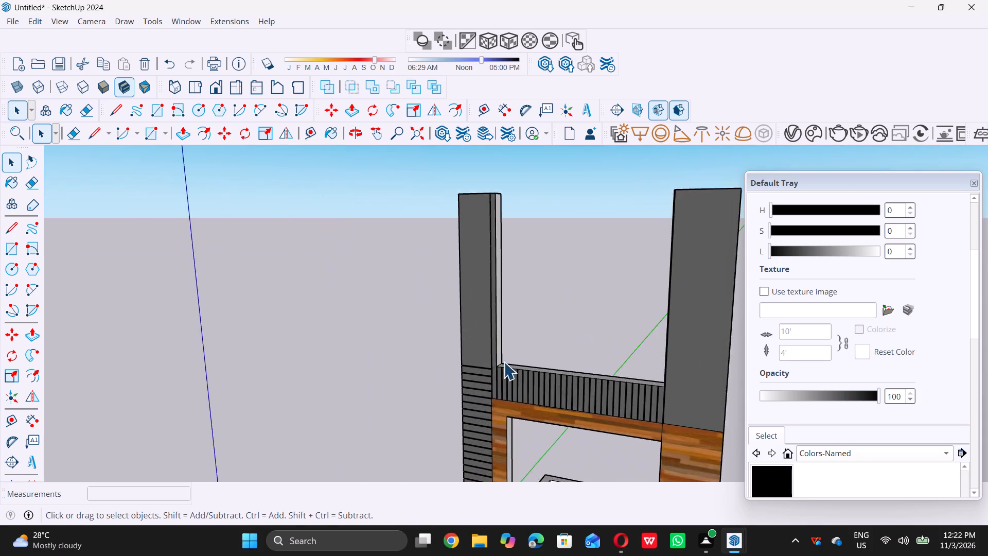
scroll(504, 362, "up", 16)
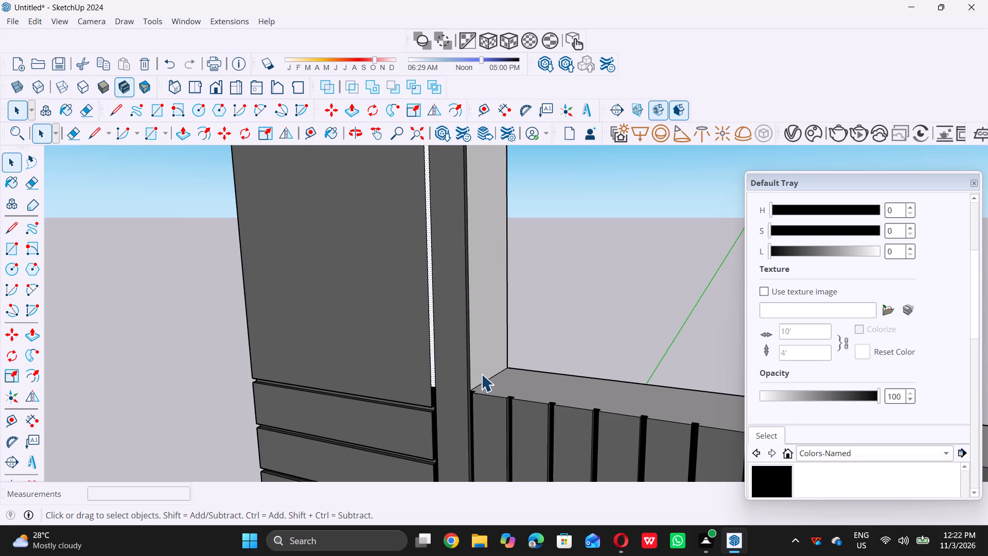
scroll(479, 368, "up", 9)
double_click(474, 355)
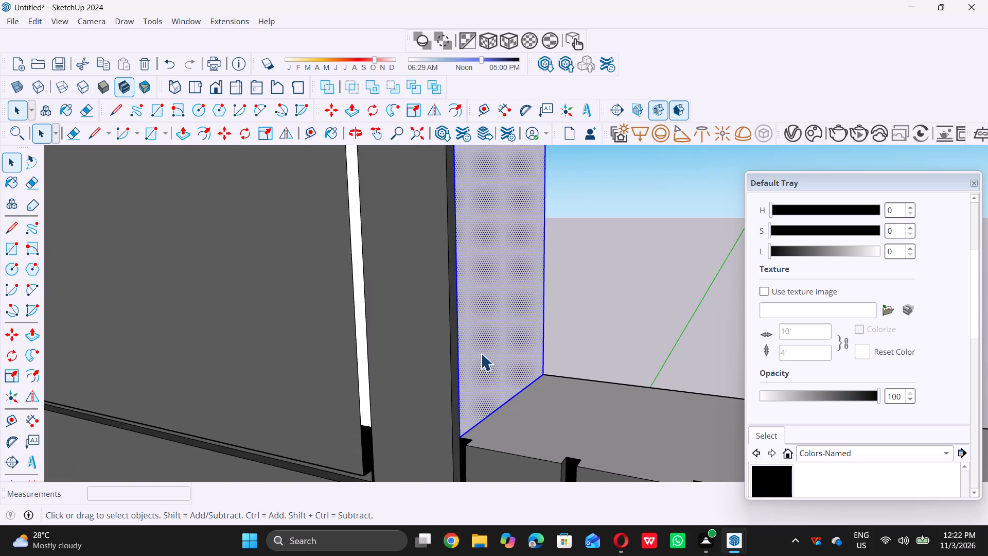
key("p")
triple_click(486, 351)
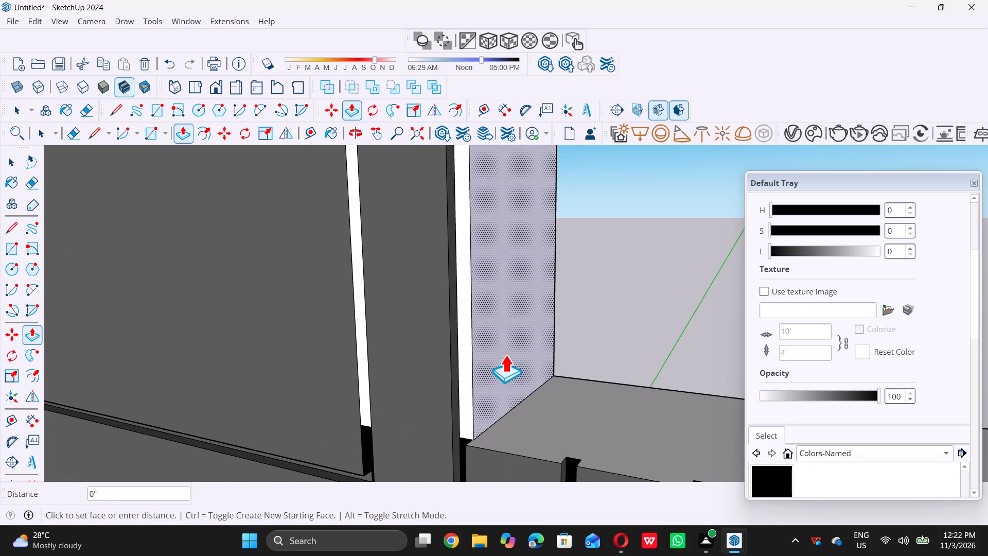
scroll(516, 362, "down", 10)
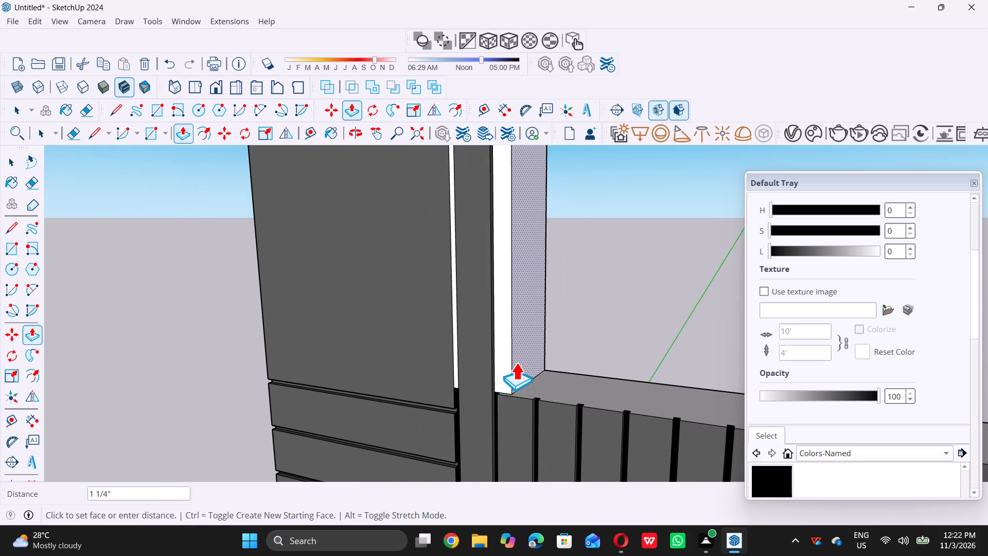
scroll(552, 386, "up", 6)
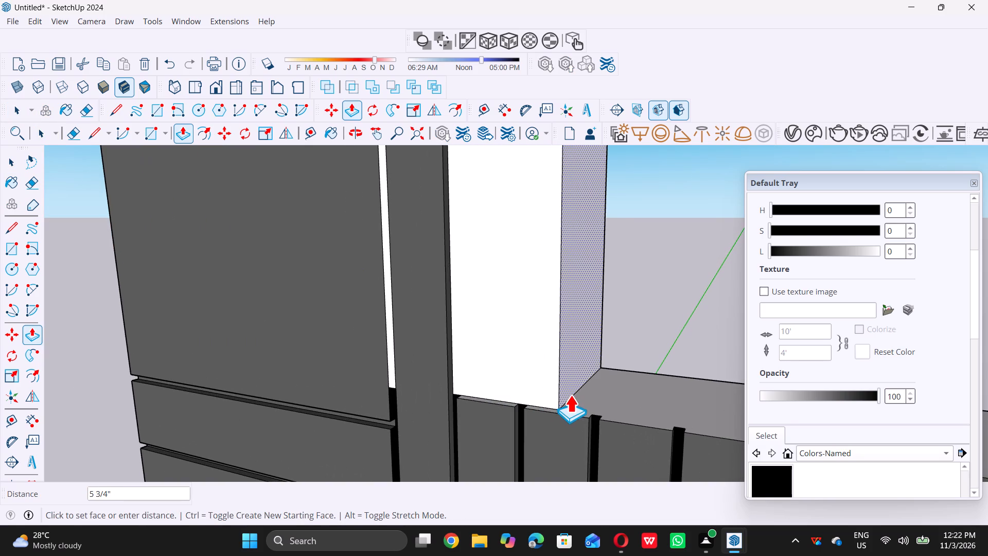
triple_click(588, 417)
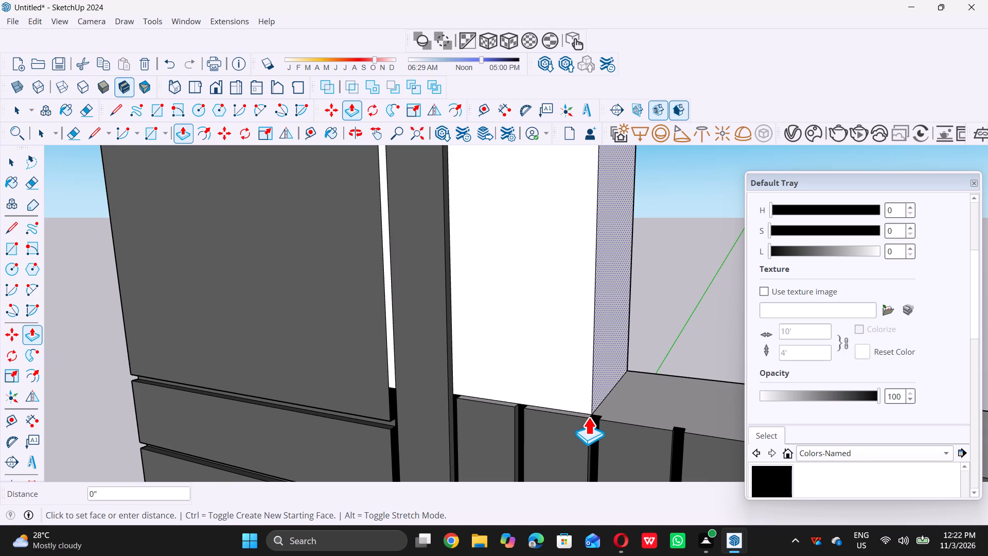
key("space")
Examine the widened corner column from the front, side and back, including its groove and its junction with the wall top.
middle_click_drag(549, 364, 537, 370)
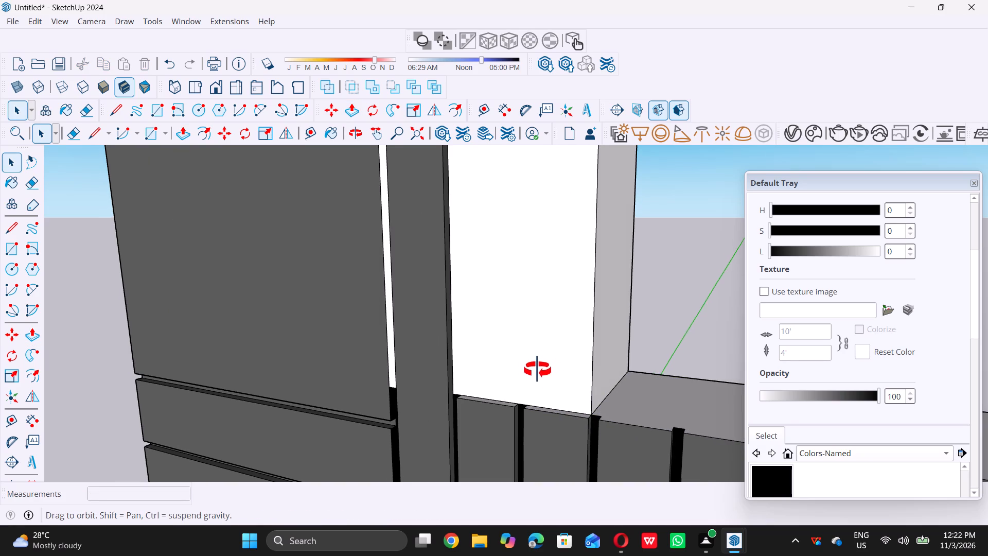
middle_click_drag(537, 370, 580, 317)
middle_click(580, 317)
scroll(580, 315, "down", 6)
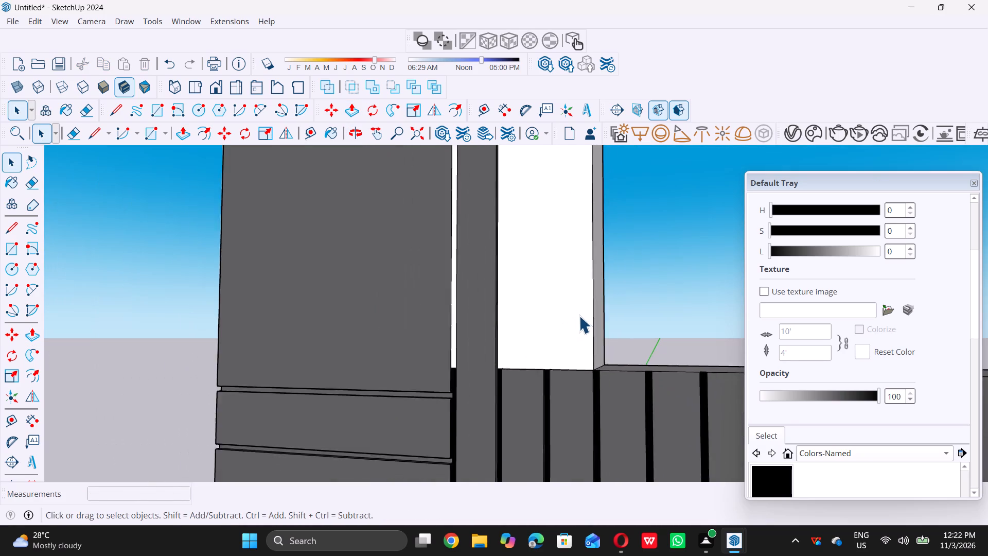
scroll(579, 316, "down", 20)
scroll(579, 316, "down", 2)
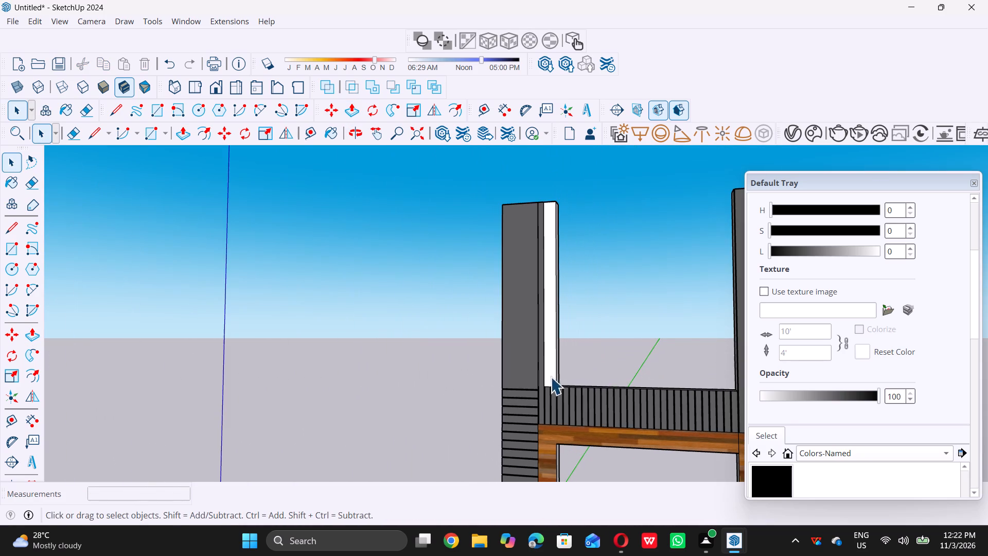
scroll(542, 364, "up", 20)
scroll(542, 364, "up", 1)
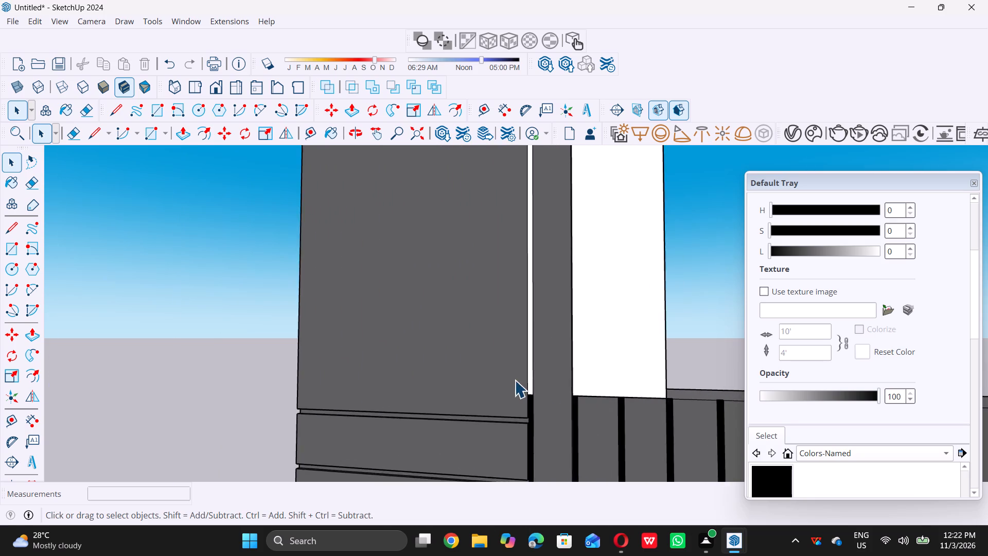
scroll(515, 380, "up", 15)
middle_click_drag(533, 396, 457, 414)
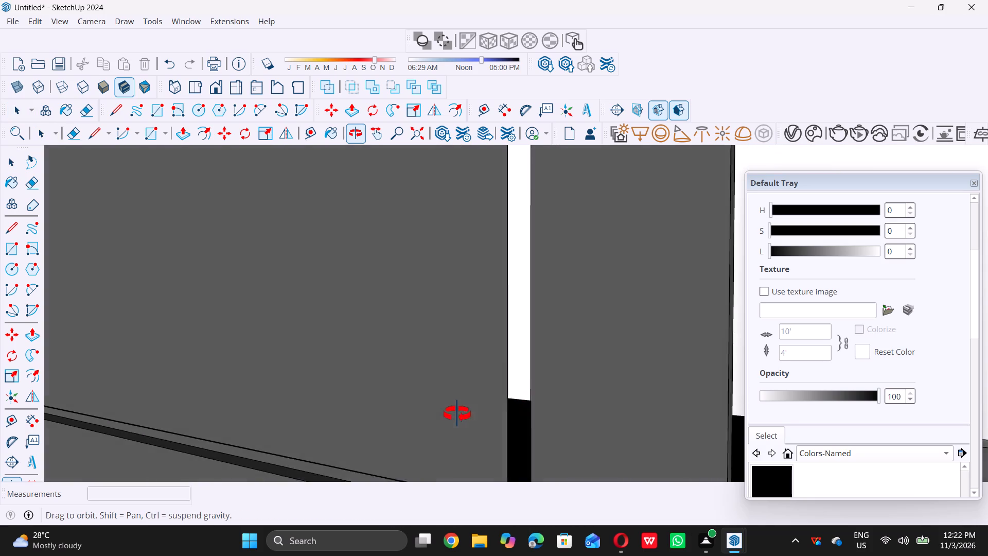
middle_click_drag(457, 414, 289, 396)
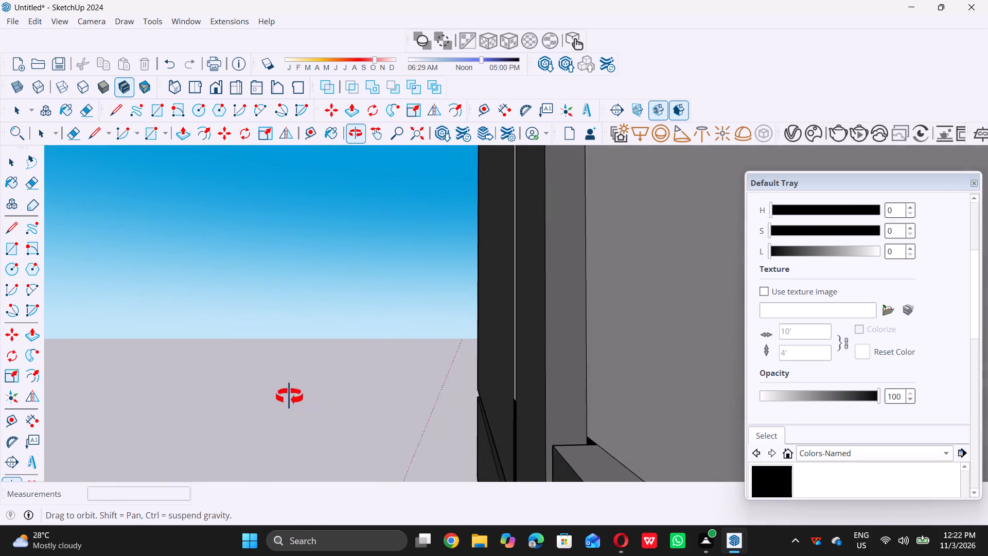
middle_click_drag(289, 396, 319, 396)
middle_click_drag(319, 396, 250, 364)
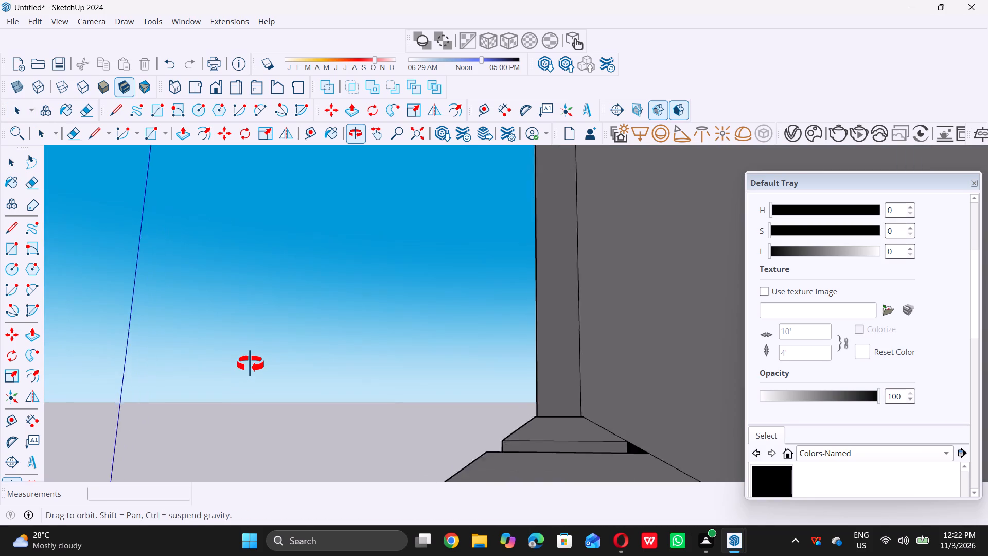
middle_click_drag(250, 364, 246, 366)
scroll(246, 366, "down", 20)
scroll(246, 366, "down", 3)
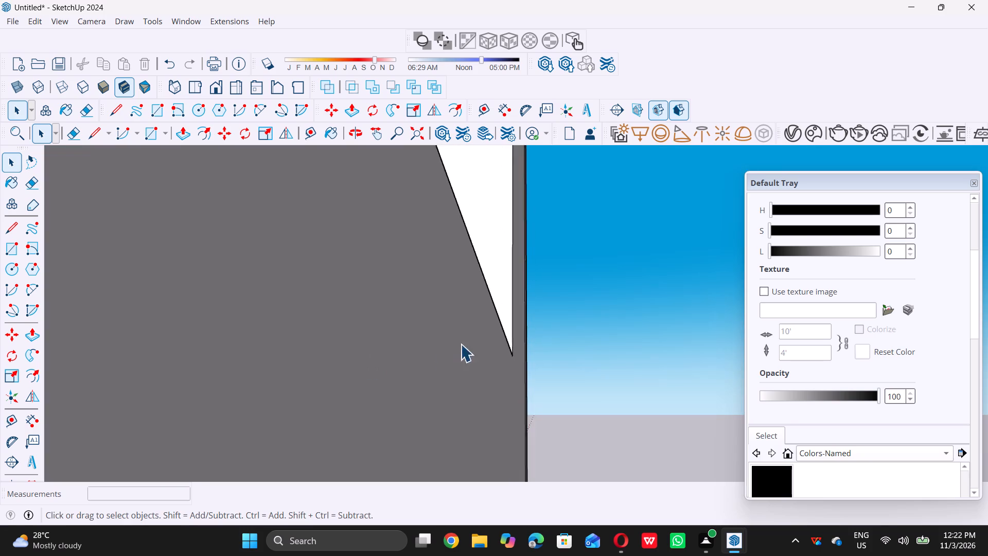
scroll(461, 344, "down", 20)
scroll(461, 344, "down", 16)
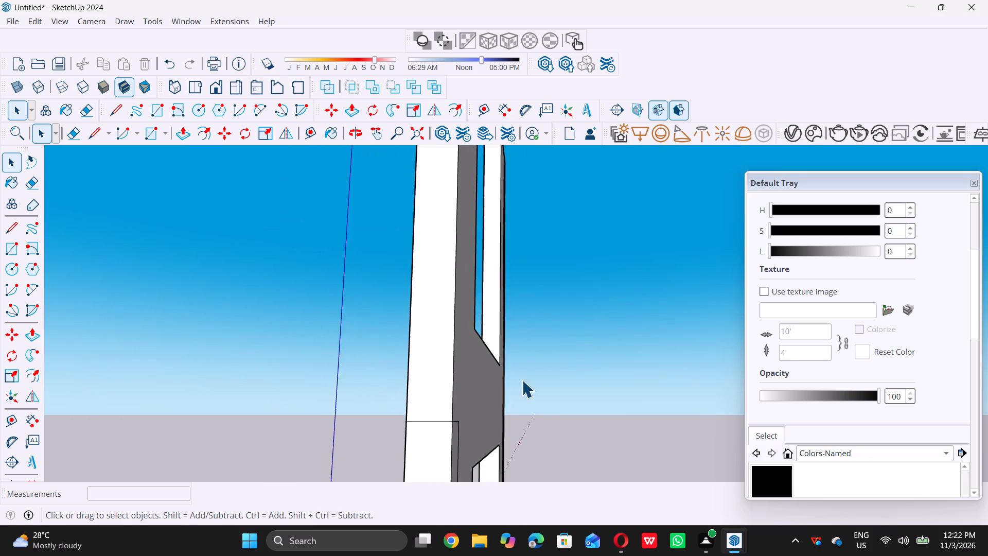
scroll(522, 380, "down", 18)
middle_click_drag(473, 393, 625, 409)
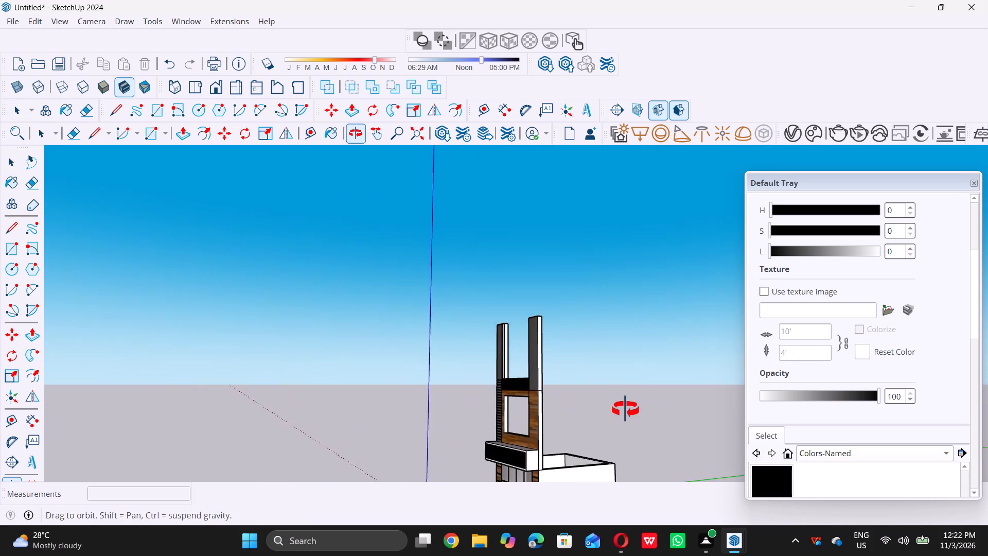
middle_click_drag(625, 409, 705, 419)
scroll(465, 392, "up", 11)
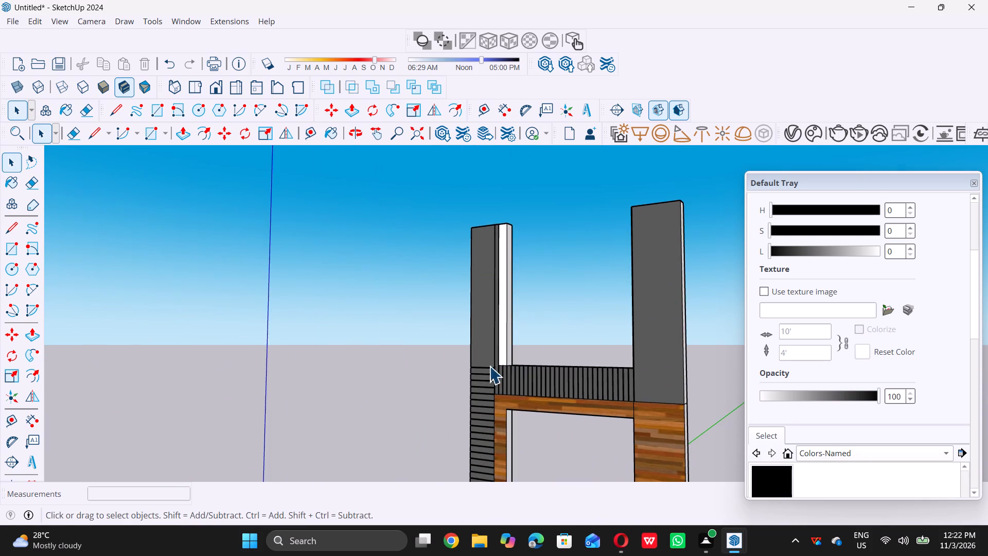
scroll(472, 367, "down", 6)
middle_click_drag(460, 395, 598, 411)
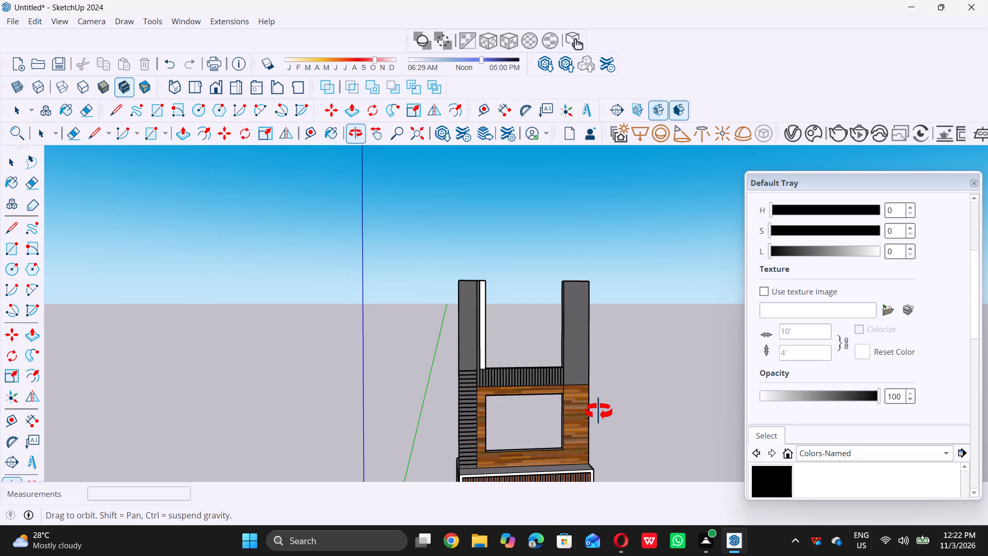
middle_click_drag(598, 411, 569, 418)
middle_click(569, 418)
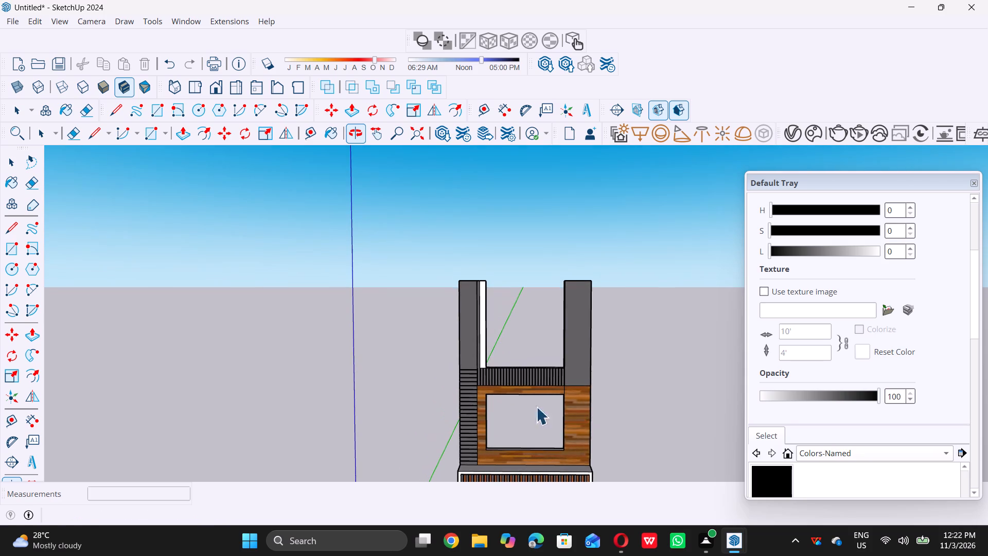
scroll(510, 366, "up", 11)
middle_click_drag(481, 361, 436, 427)
scroll(436, 427, "down", 1)
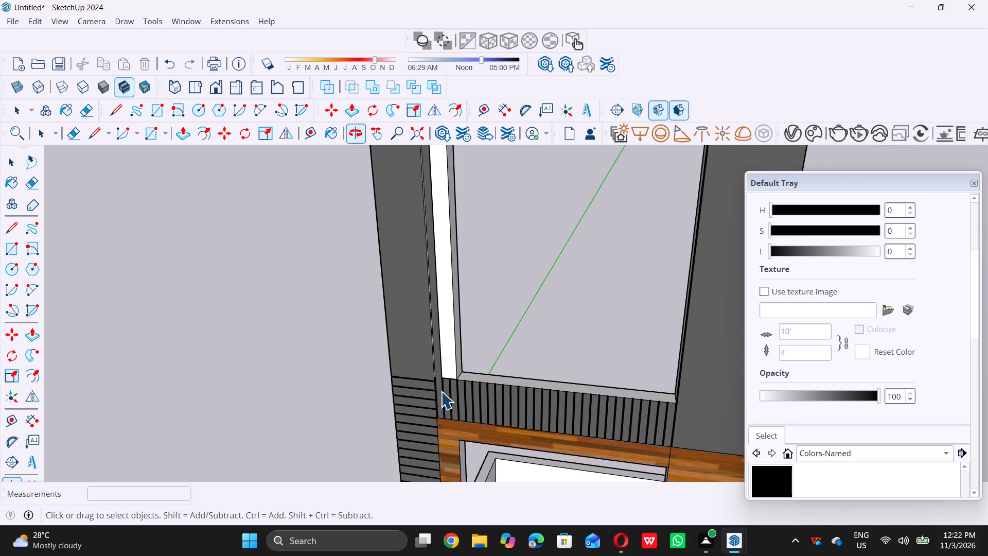
Extrude the top face of the first vertical slat in front of the white column face up 10' to the column's top.
scroll(441, 387, "up", 18)
scroll(472, 388, "up", 5)
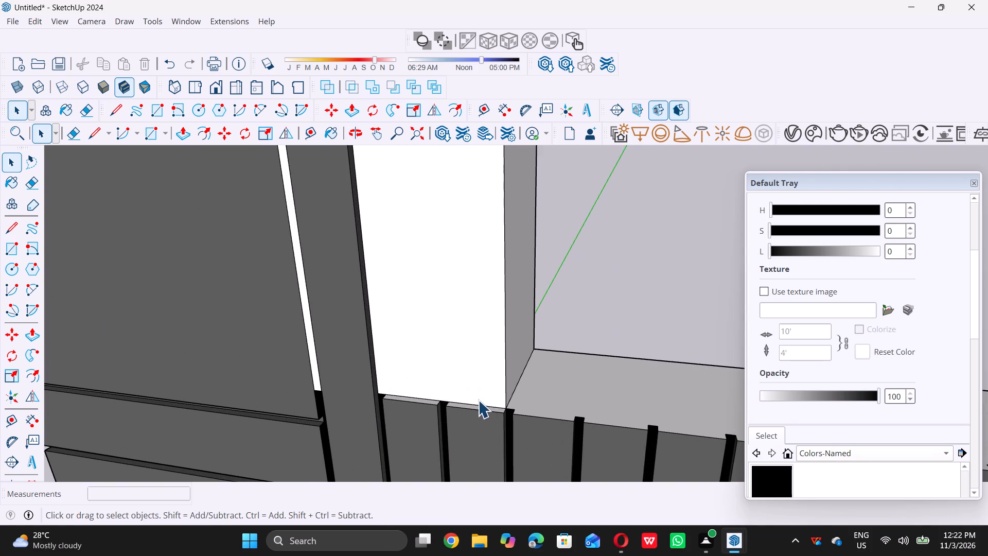
scroll(487, 404, "up", 7)
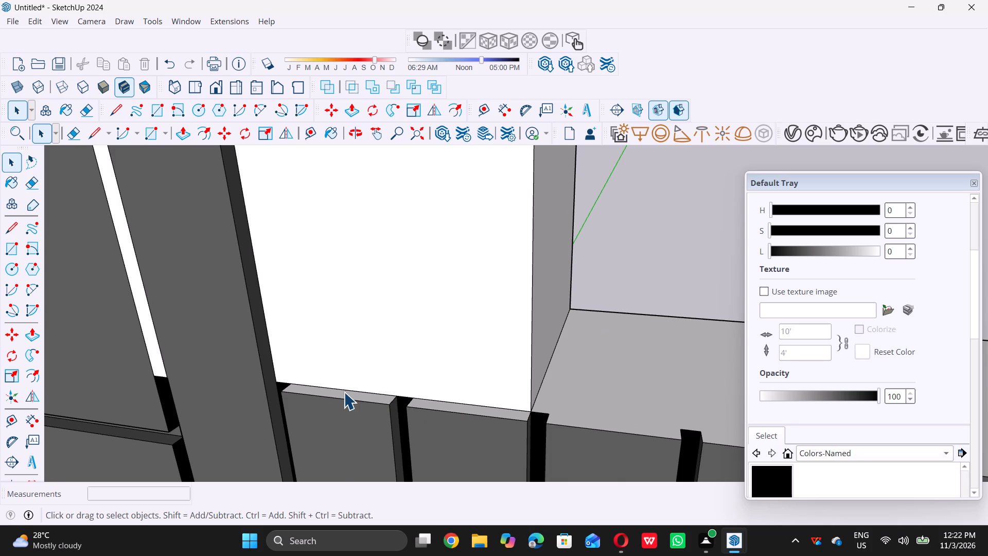
scroll(343, 391, "up", 6)
scroll(410, 396, "up", 1)
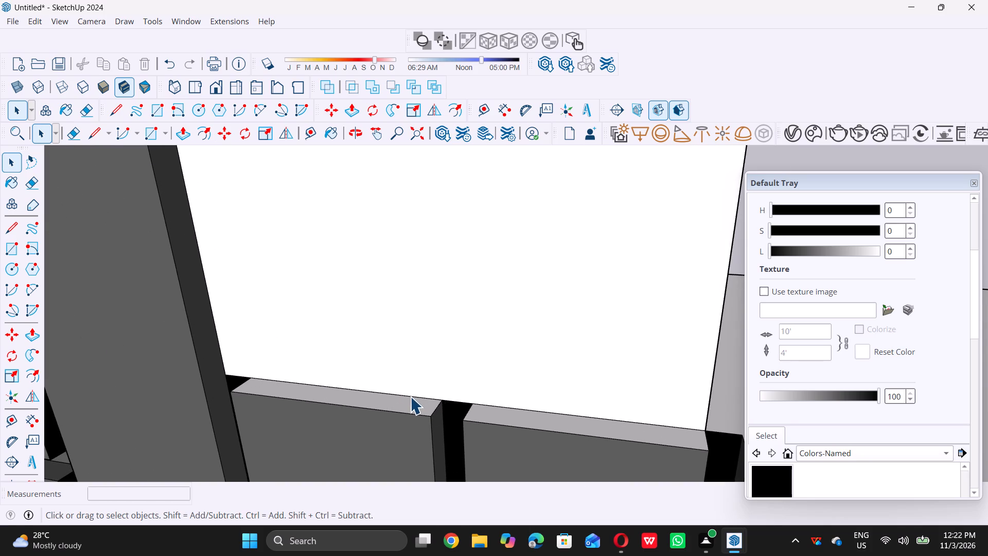
scroll(407, 400, "up", 11)
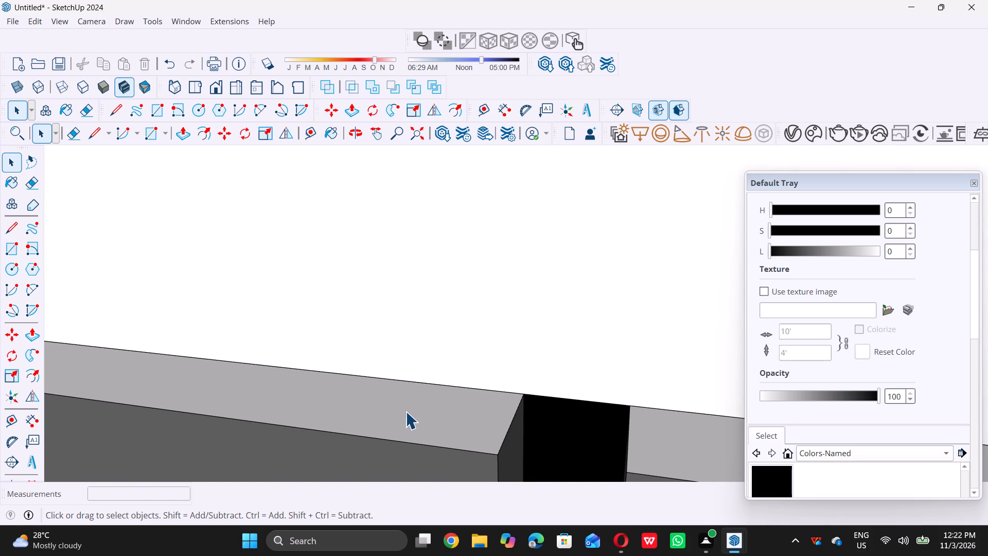
triple_click(405, 411)
scroll(405, 410, "down", 5)
scroll(409, 409, "up", 1)
scroll(409, 409, "down", 7)
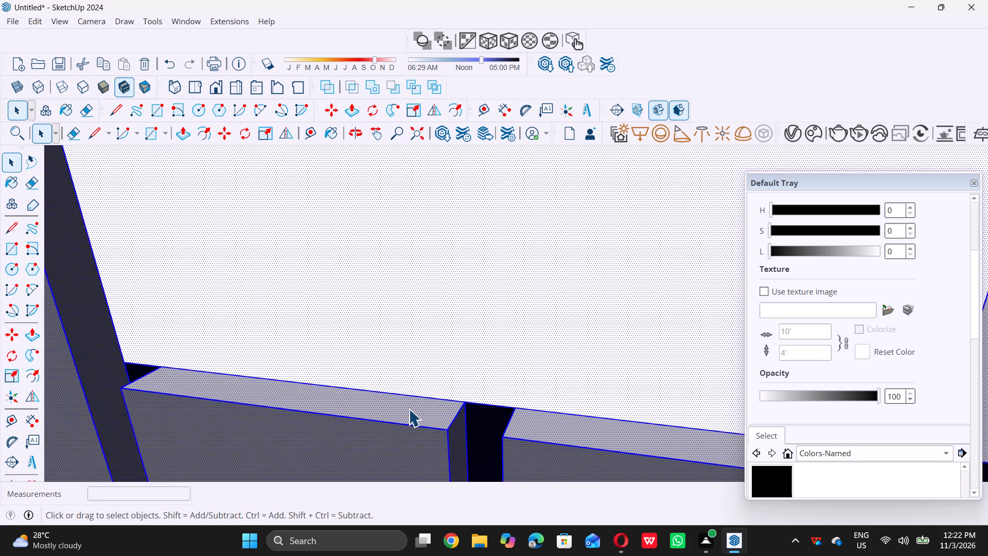
scroll(409, 409, "down", 9)
double_click(668, 260)
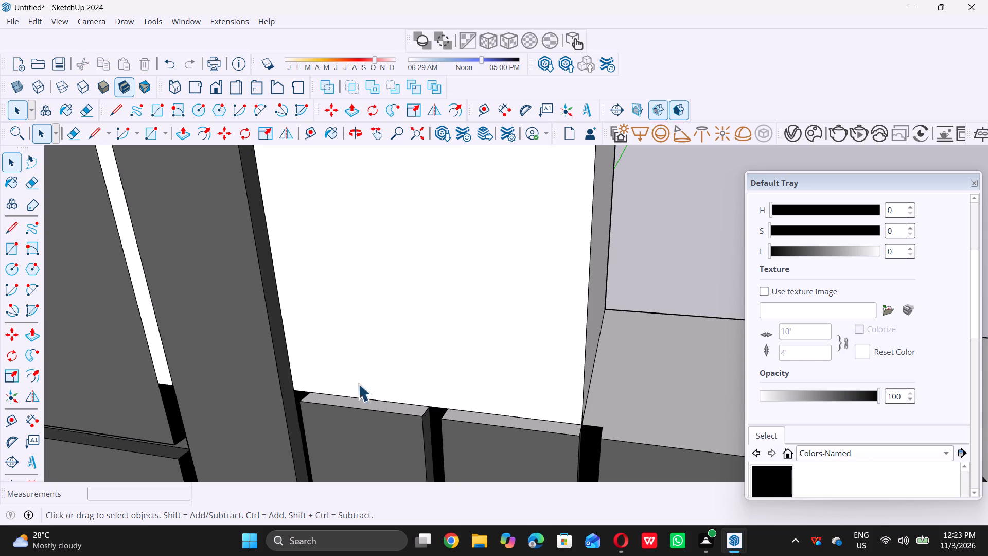
scroll(354, 394, "up", 12)
left_click(394, 419)
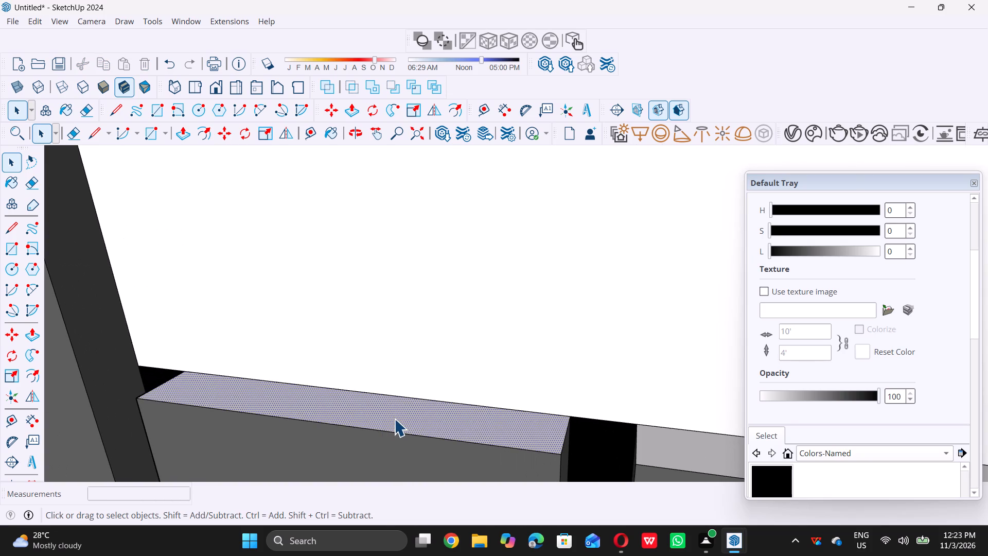
key("p")
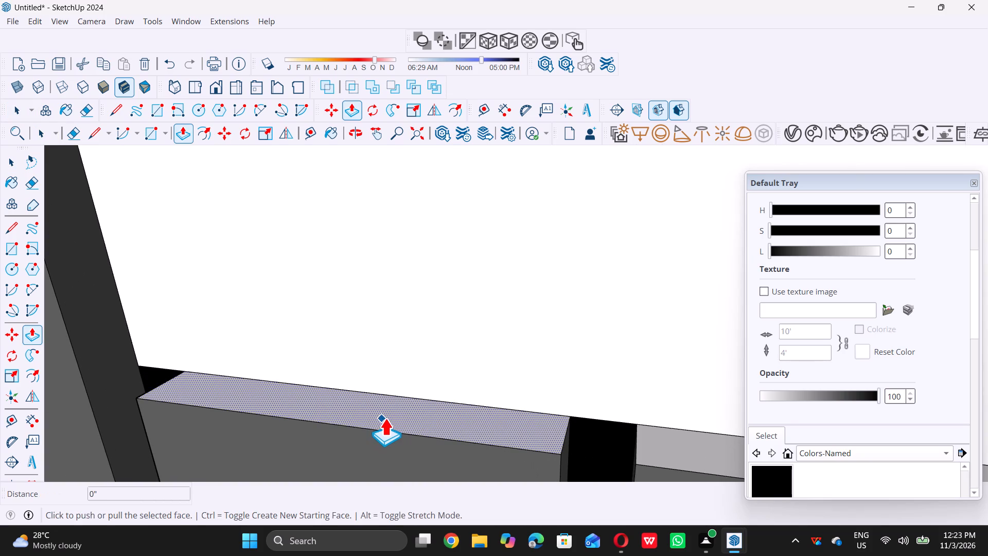
left_click(385, 418)
scroll(387, 342, "down", 13)
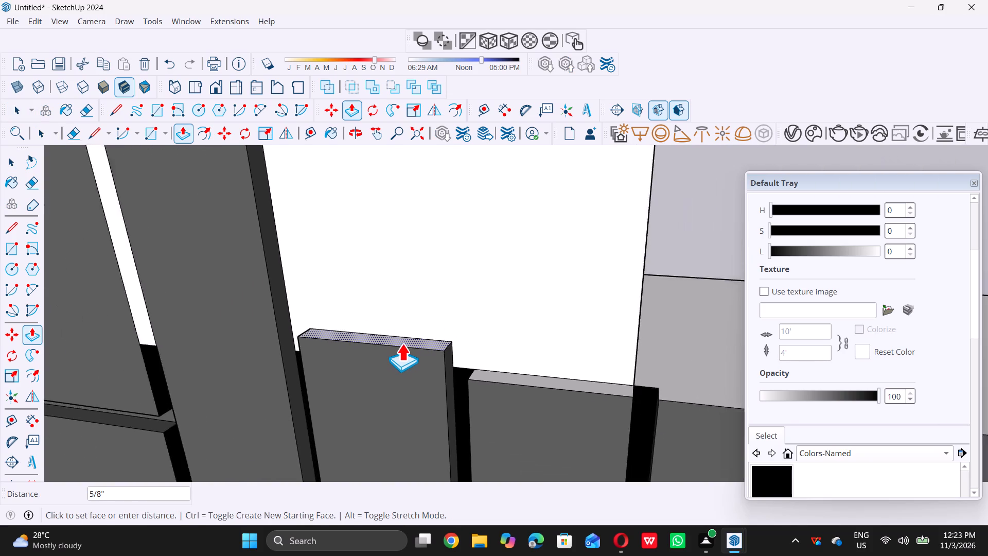
scroll(402, 343, "down", 20)
scroll(402, 343, "down", 7)
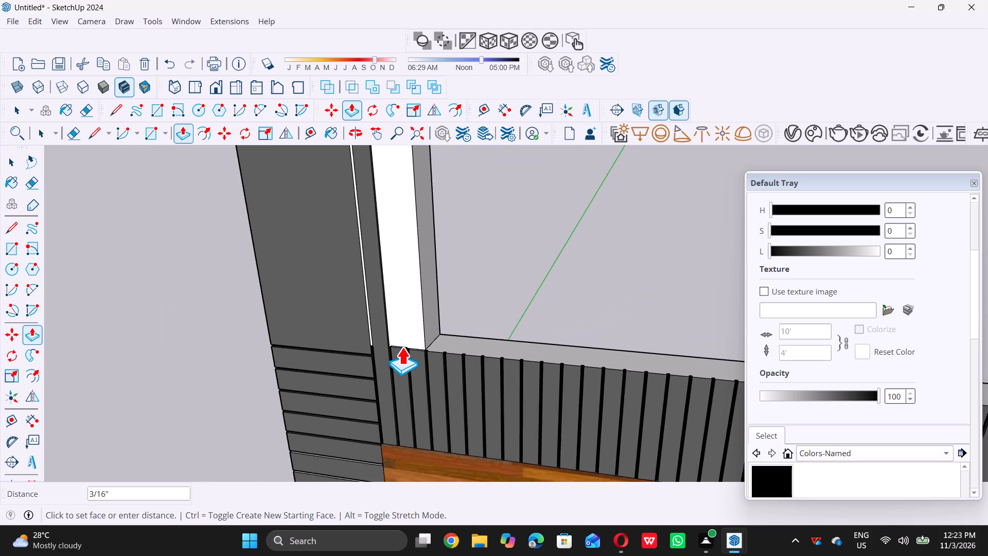
scroll(402, 347, "down", 15)
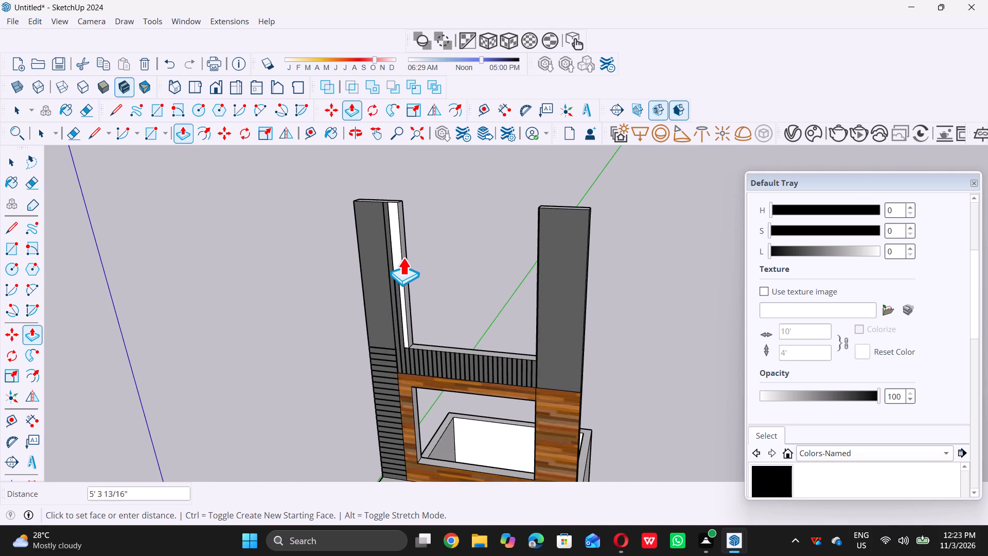
scroll(392, 187, "up", 10)
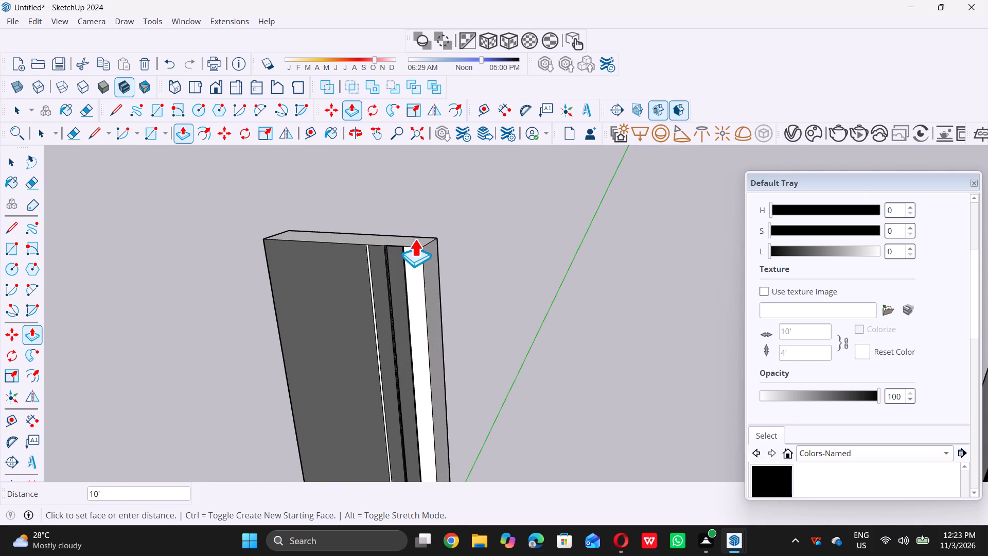
left_click(421, 244)
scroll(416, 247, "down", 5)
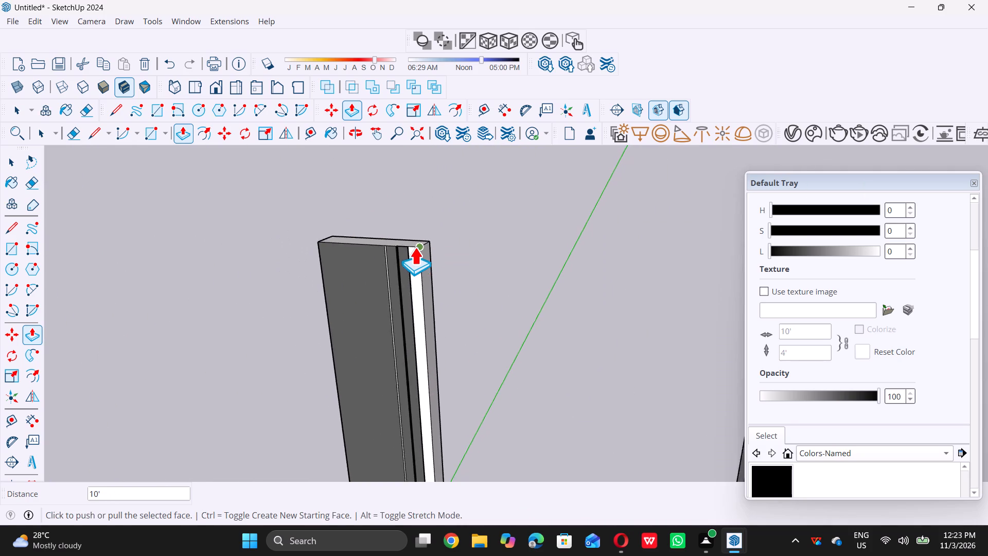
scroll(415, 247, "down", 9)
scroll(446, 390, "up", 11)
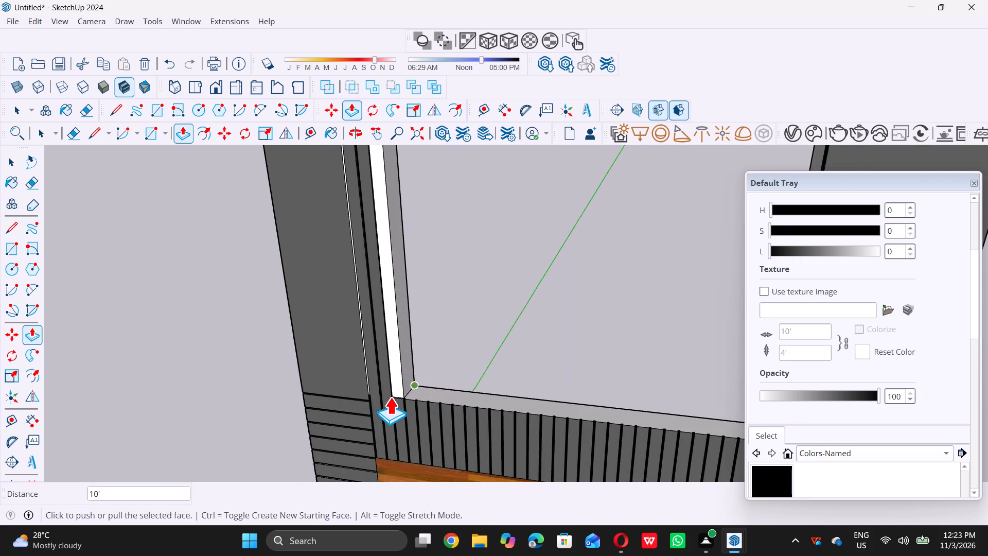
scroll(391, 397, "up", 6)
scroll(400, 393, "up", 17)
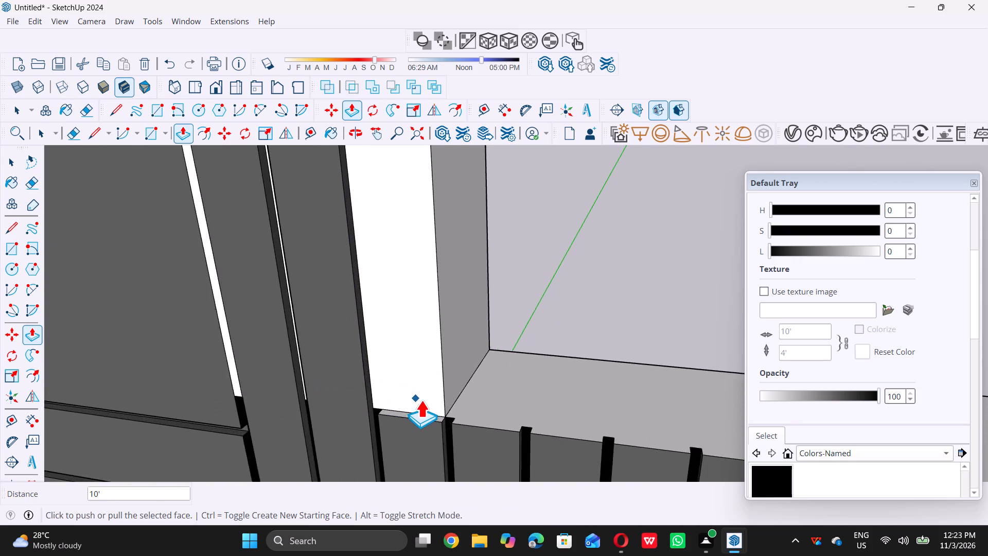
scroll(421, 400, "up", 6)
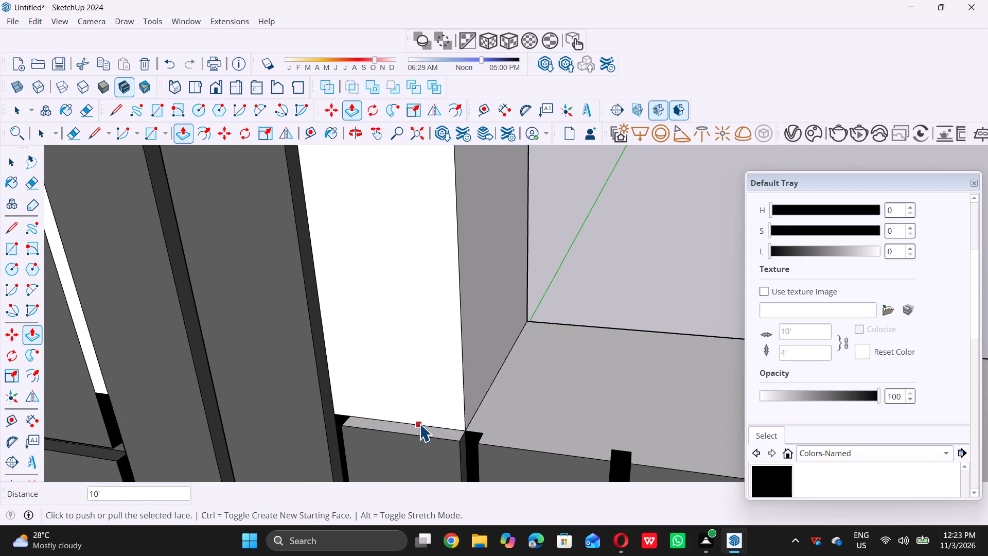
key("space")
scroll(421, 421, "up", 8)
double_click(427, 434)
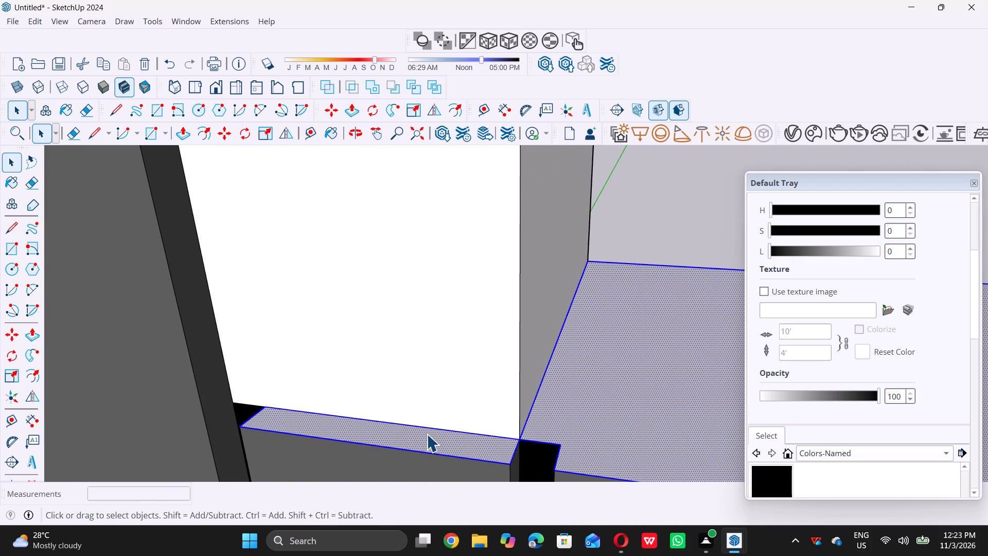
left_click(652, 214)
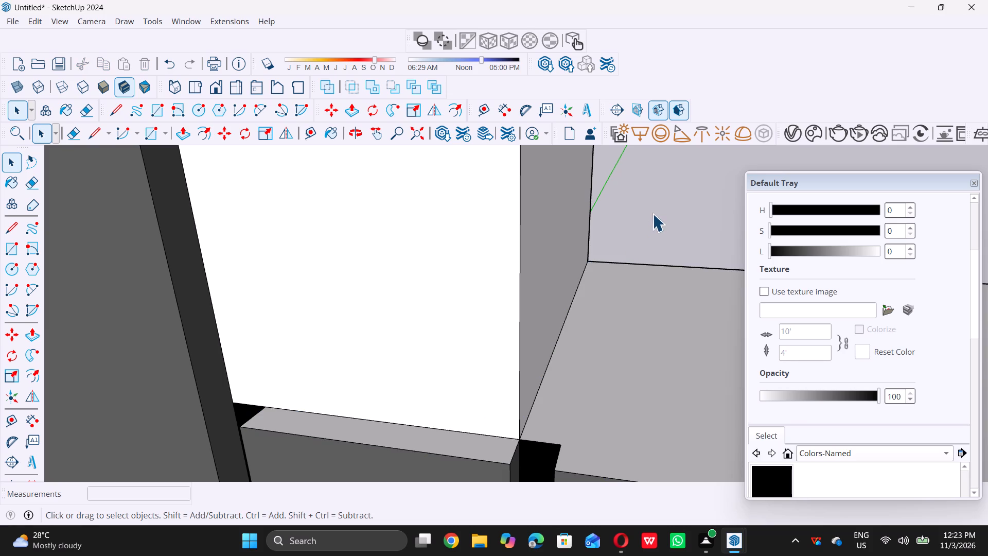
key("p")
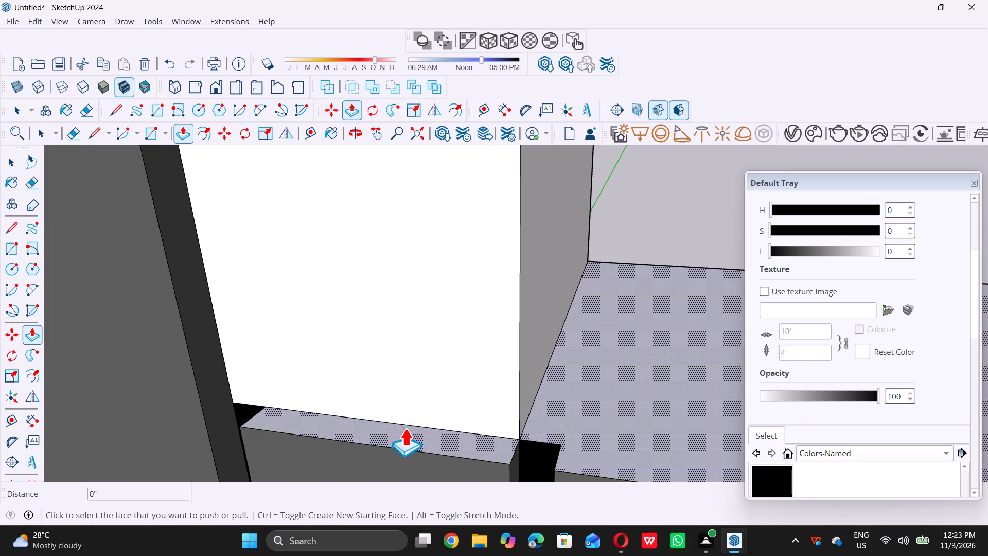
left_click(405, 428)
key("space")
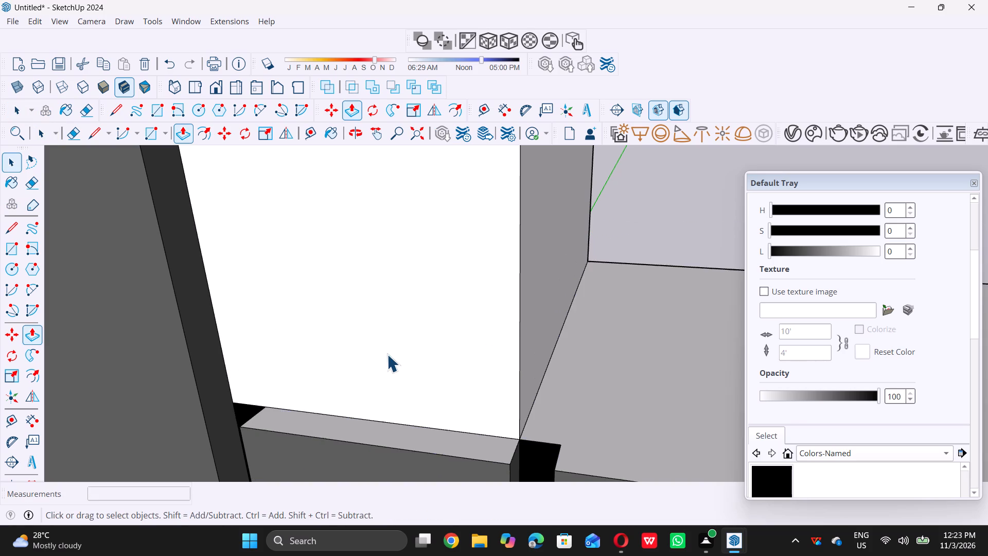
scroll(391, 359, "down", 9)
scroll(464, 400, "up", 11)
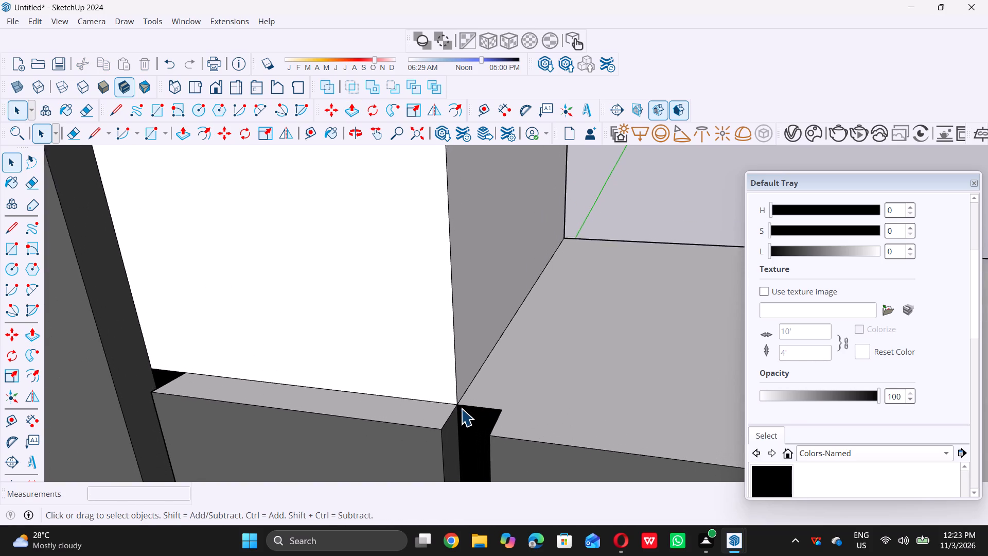
Draw a 1/2" line along the end of the slat's top, from the white column face's bottom corner to the slat's front corner.
key("l")
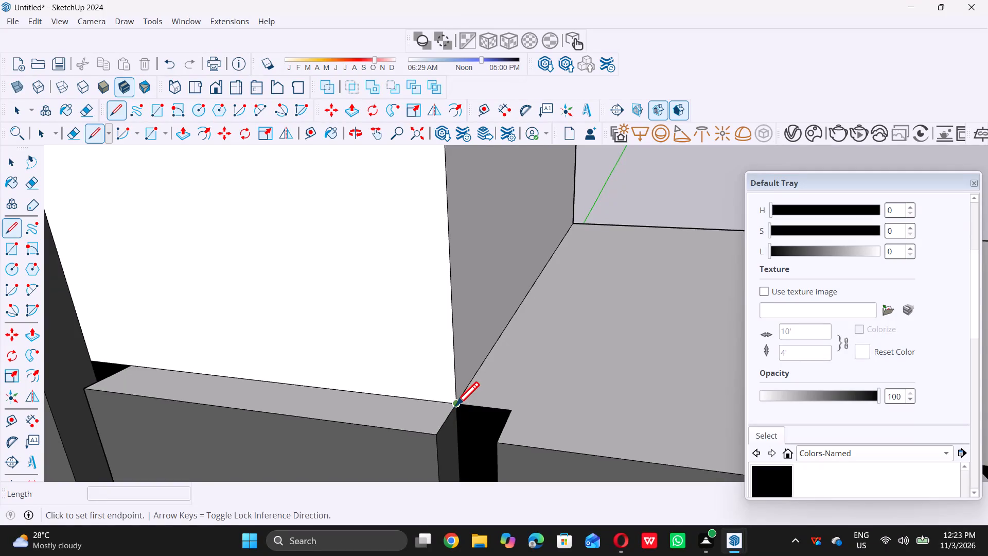
double_click(455, 405)
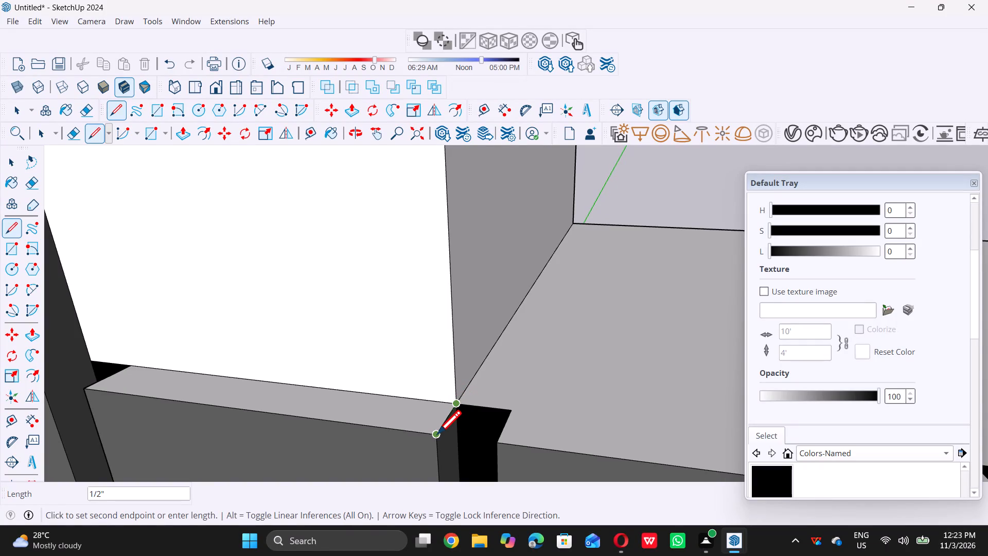
double_click(437, 433)
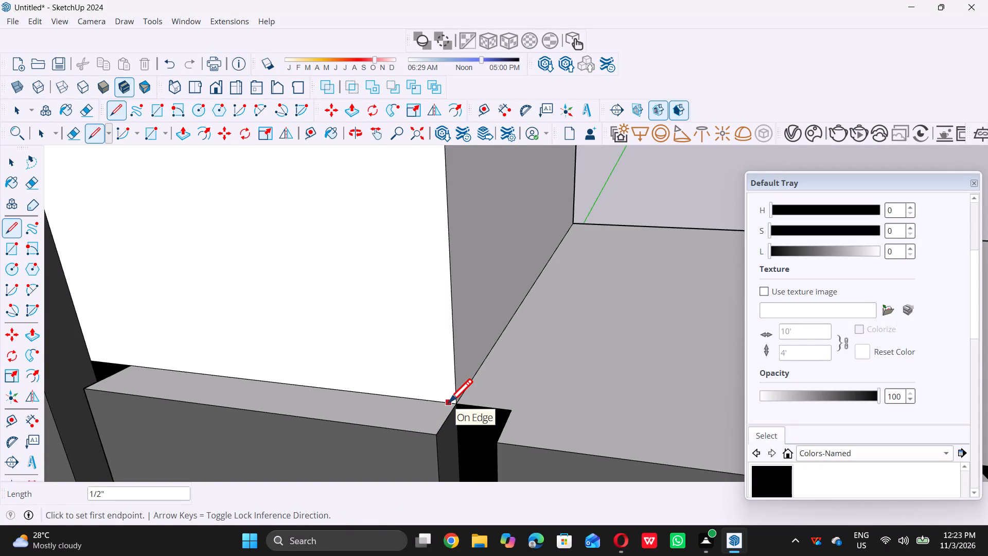
key("space")
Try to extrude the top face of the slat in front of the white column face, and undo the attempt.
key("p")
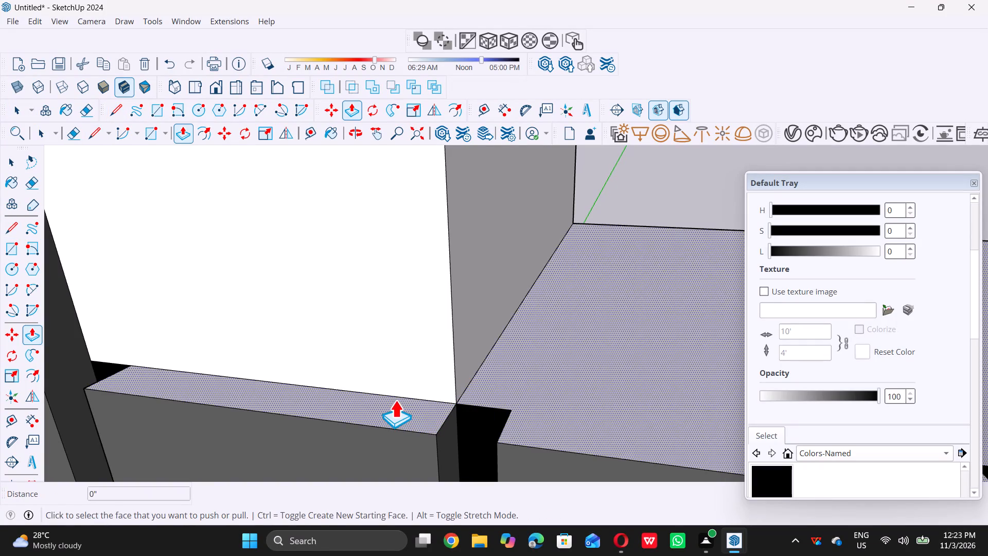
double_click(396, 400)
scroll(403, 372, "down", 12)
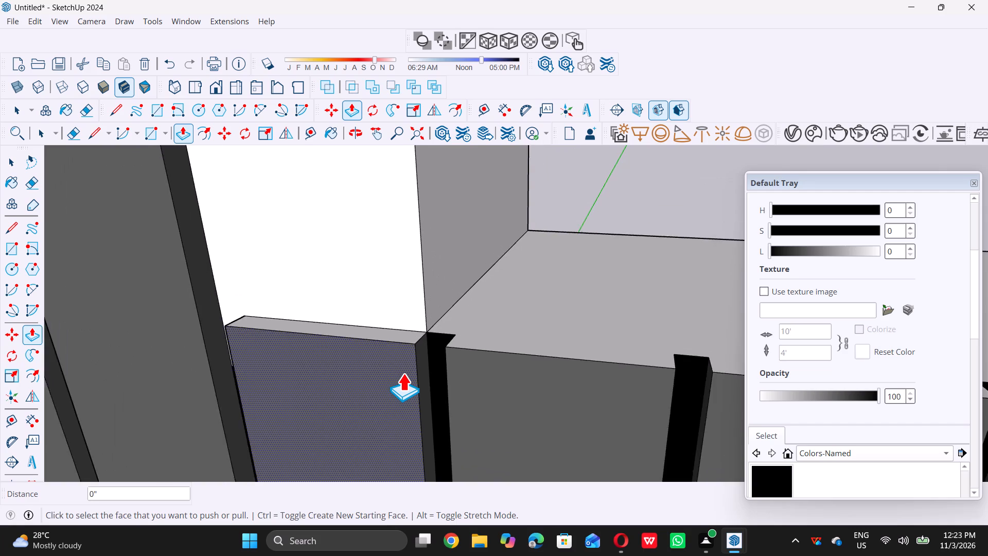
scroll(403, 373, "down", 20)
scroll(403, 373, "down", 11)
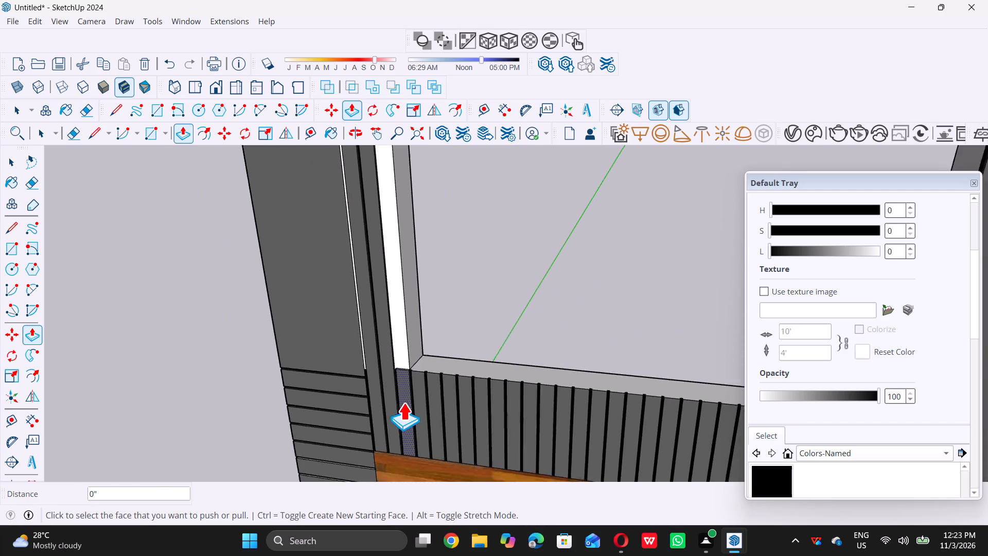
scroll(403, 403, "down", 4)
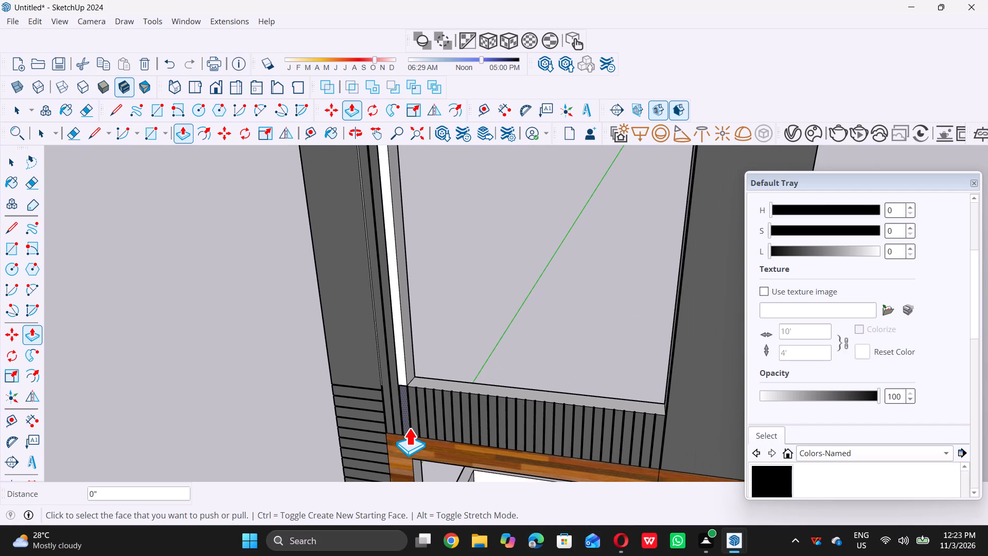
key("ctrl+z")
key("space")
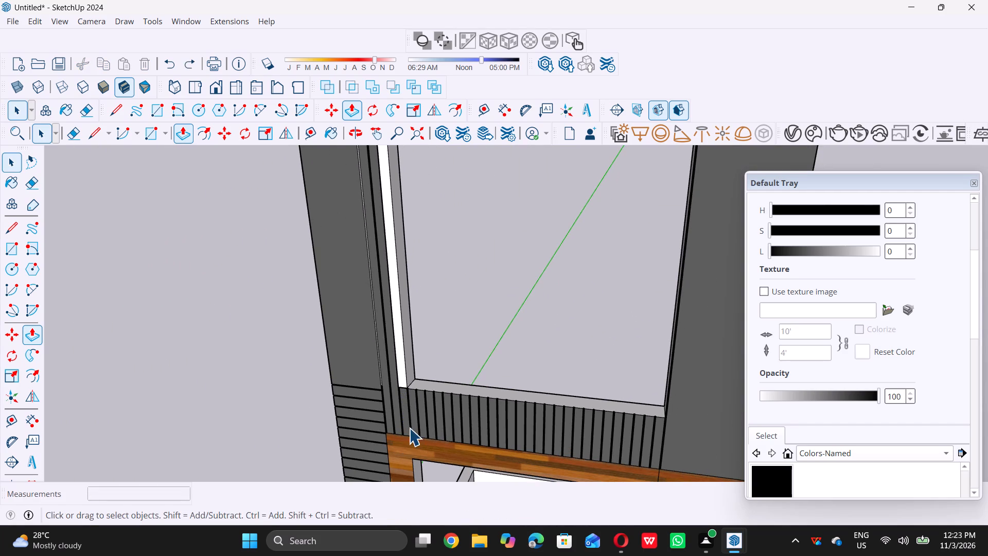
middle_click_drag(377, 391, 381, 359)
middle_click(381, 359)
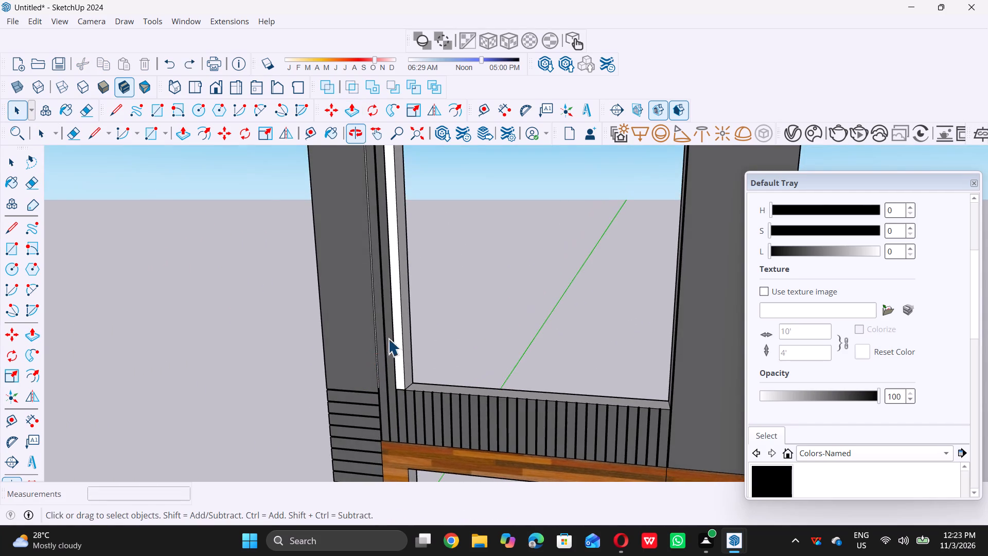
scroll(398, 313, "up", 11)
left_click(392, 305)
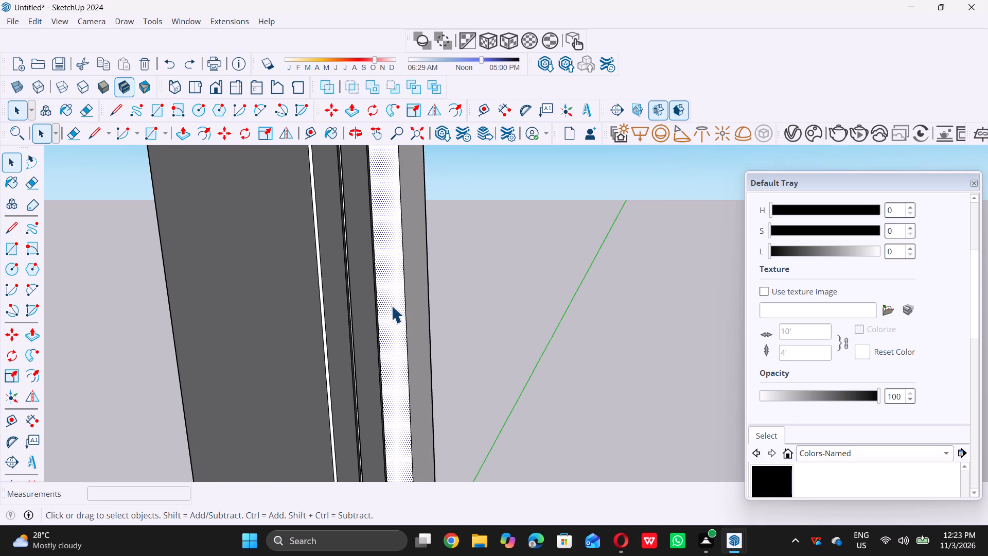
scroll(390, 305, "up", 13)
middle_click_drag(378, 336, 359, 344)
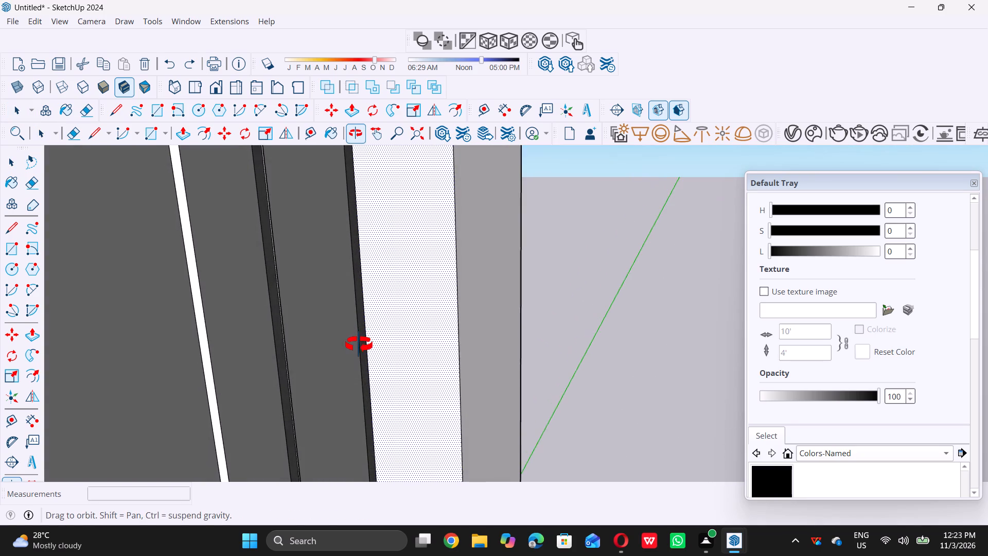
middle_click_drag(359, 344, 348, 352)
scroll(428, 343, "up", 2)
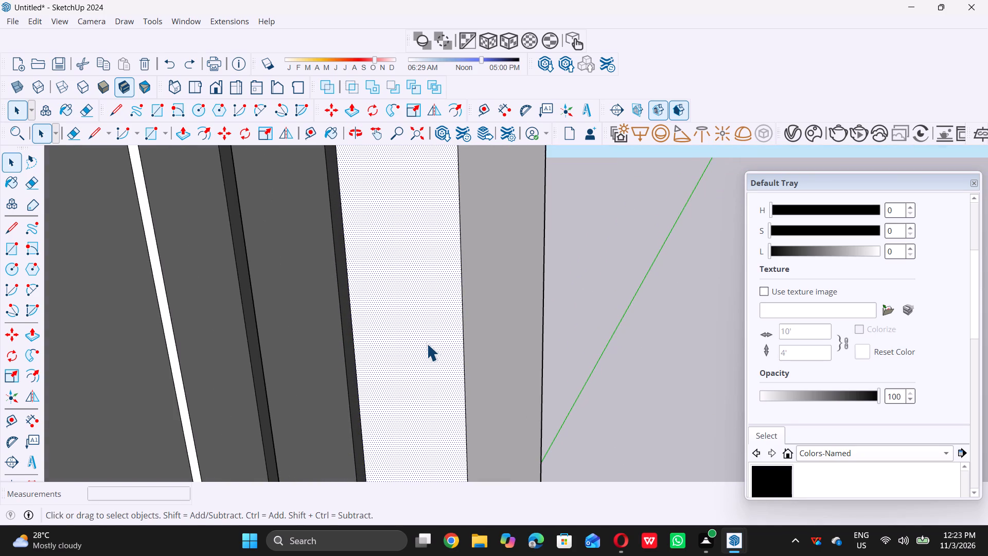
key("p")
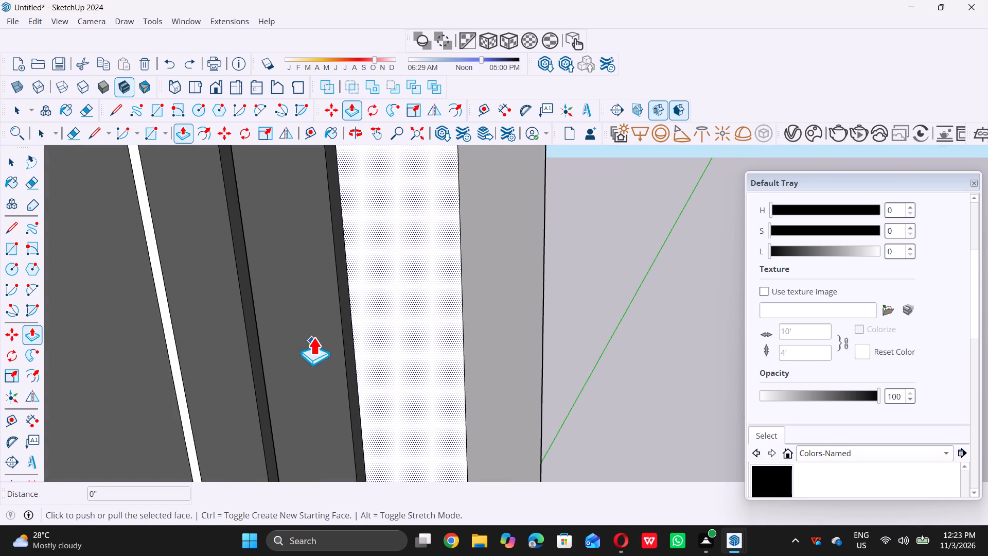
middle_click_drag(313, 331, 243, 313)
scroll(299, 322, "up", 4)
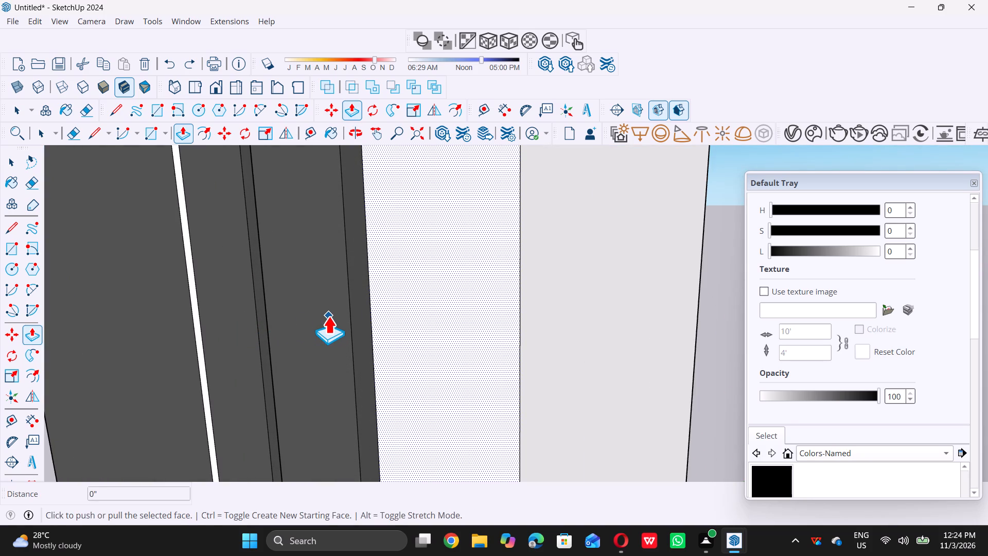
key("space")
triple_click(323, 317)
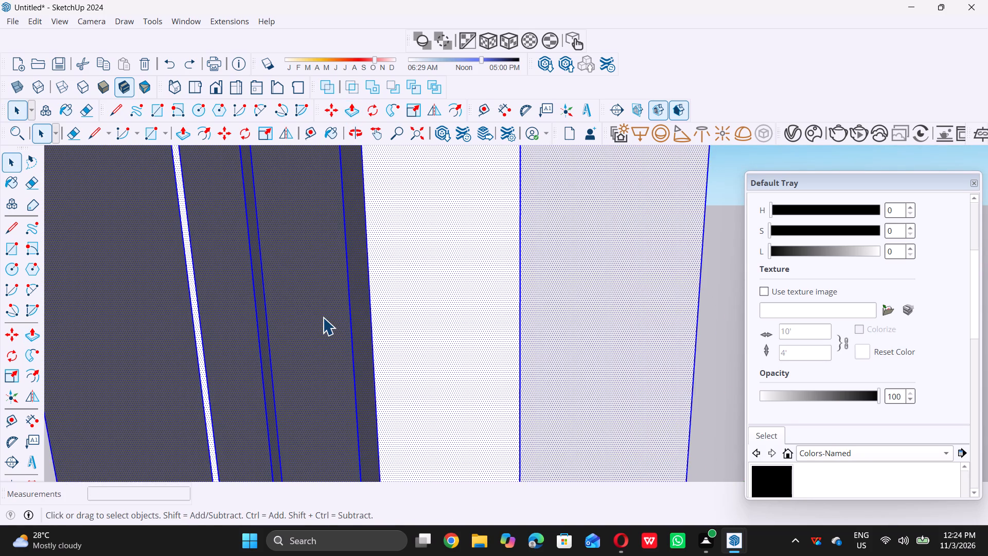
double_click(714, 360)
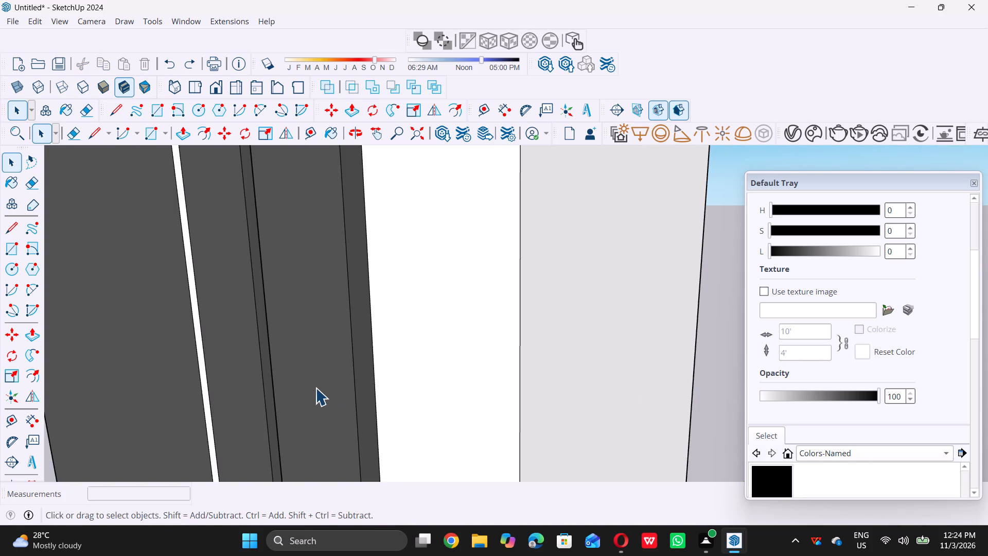
Push the front faces of the two full-height vertical slats on the raised corner column back 1/2".
key("p")
left_click(308, 375)
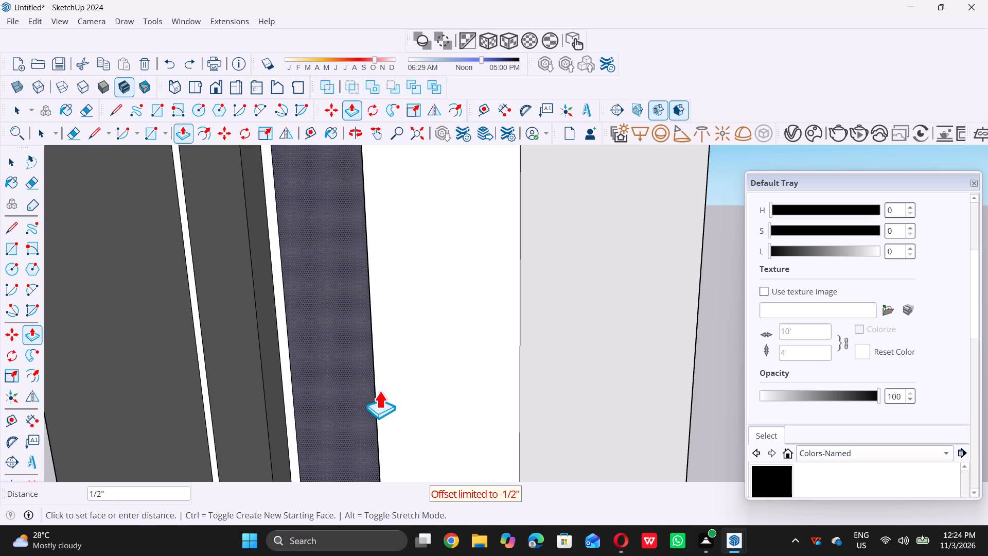
triple_click(391, 394)
key("space")
scroll(393, 395, "down", 4)
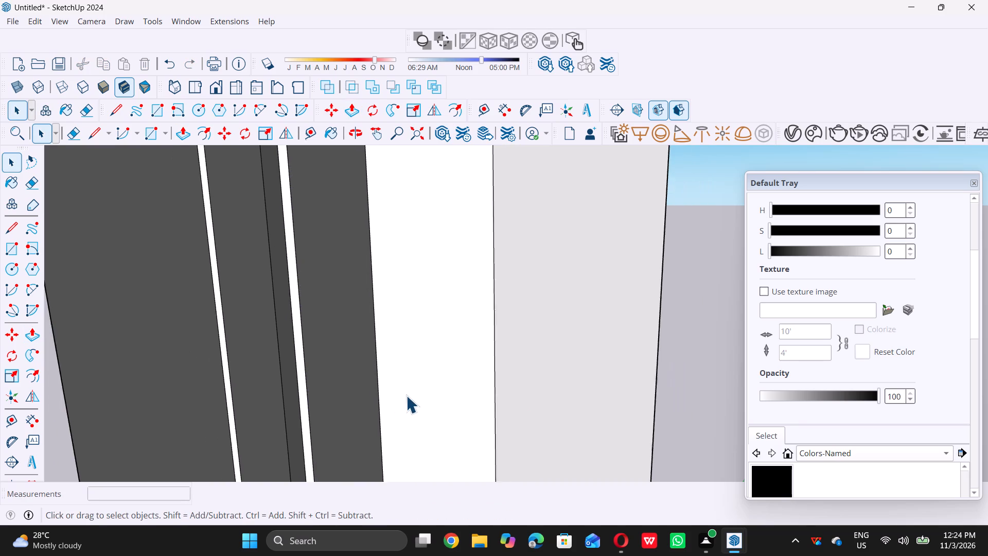
scroll(406, 395, "down", 1)
scroll(283, 375, "up", 2)
left_click(281, 375)
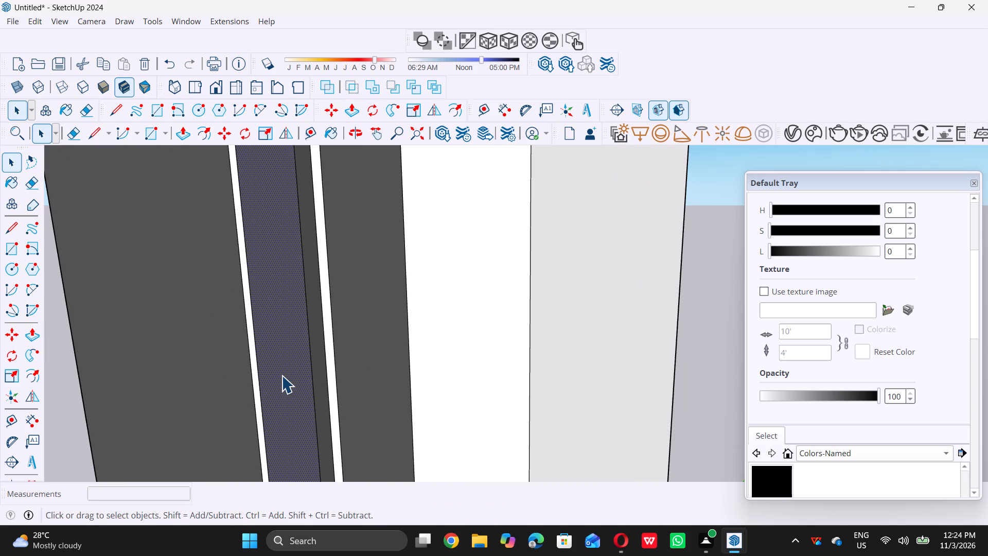
key("p")
left_click(281, 375)
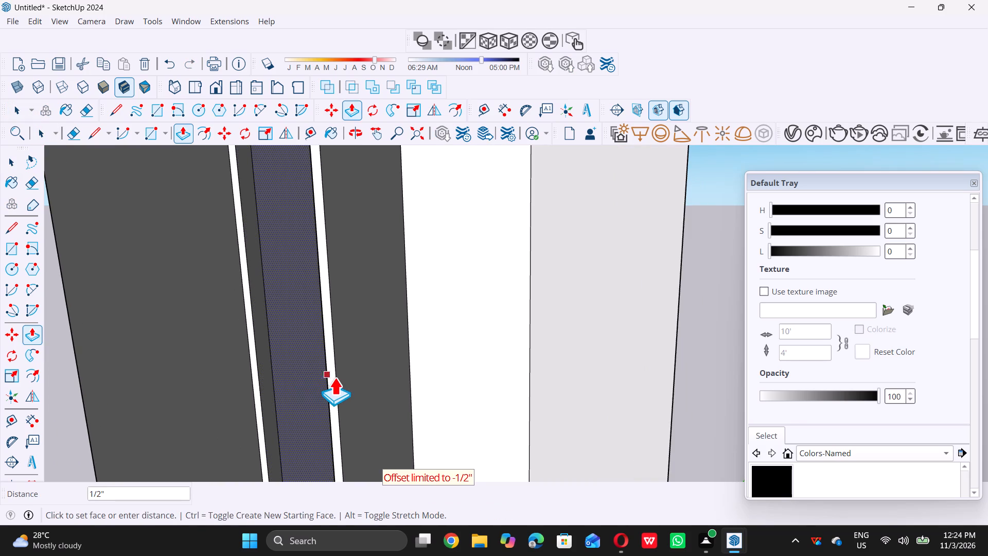
left_click(335, 378)
key("space")
Examine the recessed slats, the grooves between them and the white inner face of the raised corner column.
scroll(329, 380, "down", 6)
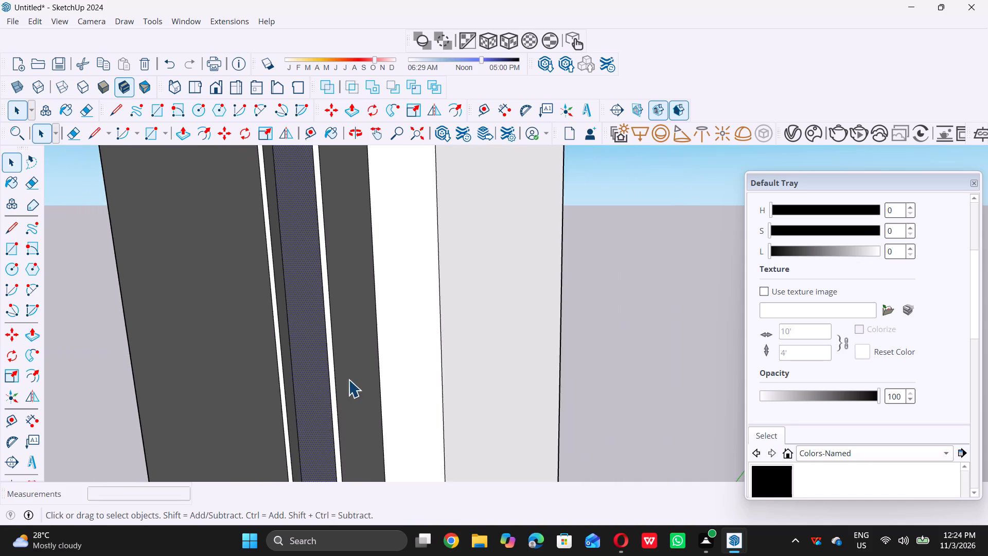
scroll(348, 379, "down", 4)
scroll(286, 368, "up", 14)
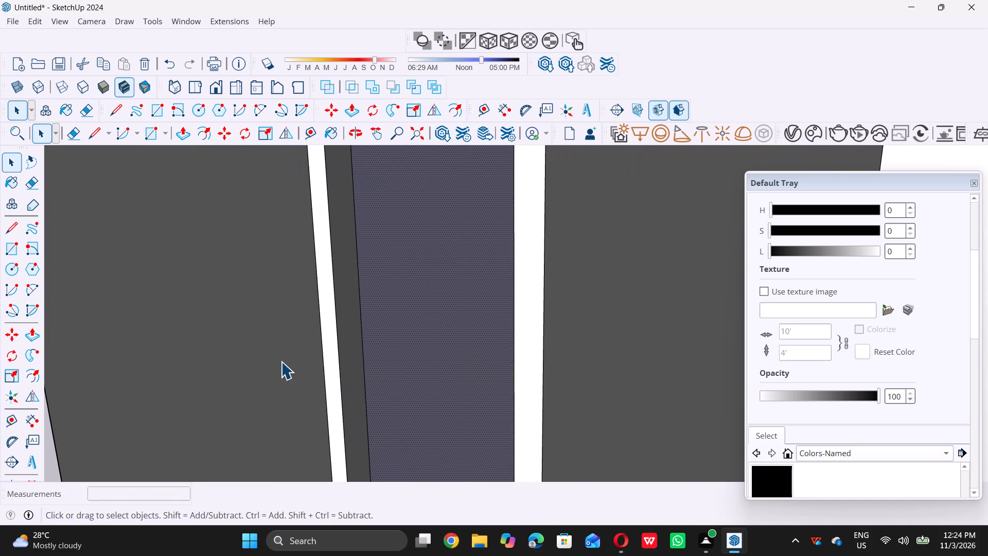
left_click(281, 361)
scroll(345, 368, "down", 1)
triple_click(335, 372)
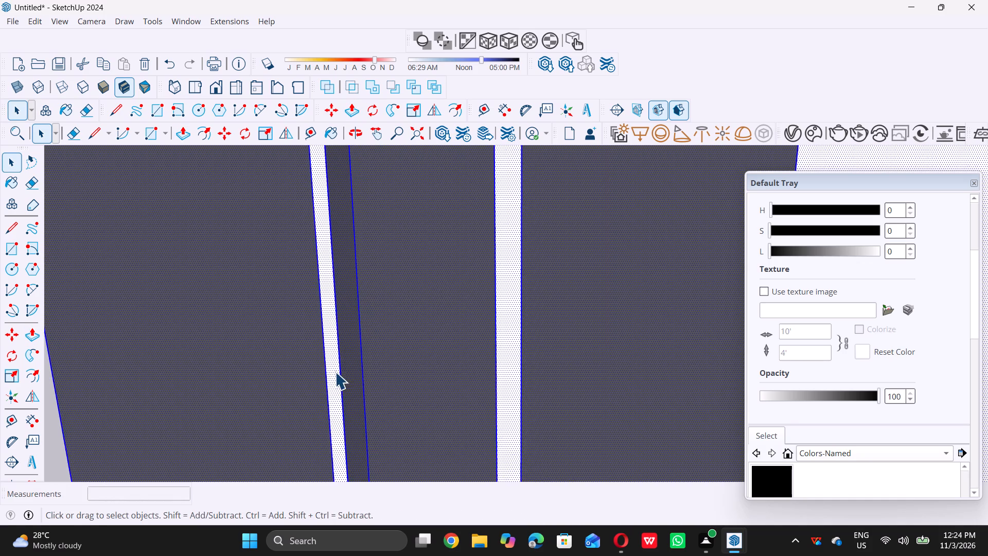
scroll(341, 372, "up", 3)
scroll(402, 355, "down", 20)
scroll(402, 355, "down", 2)
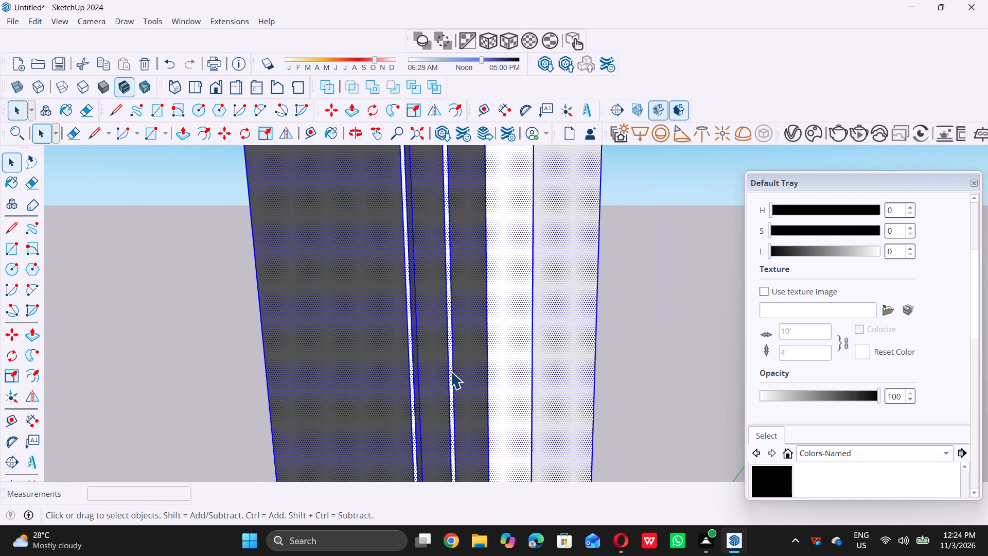
scroll(450, 371, "down", 2)
double_click(127, 370)
scroll(400, 369, "down", 5)
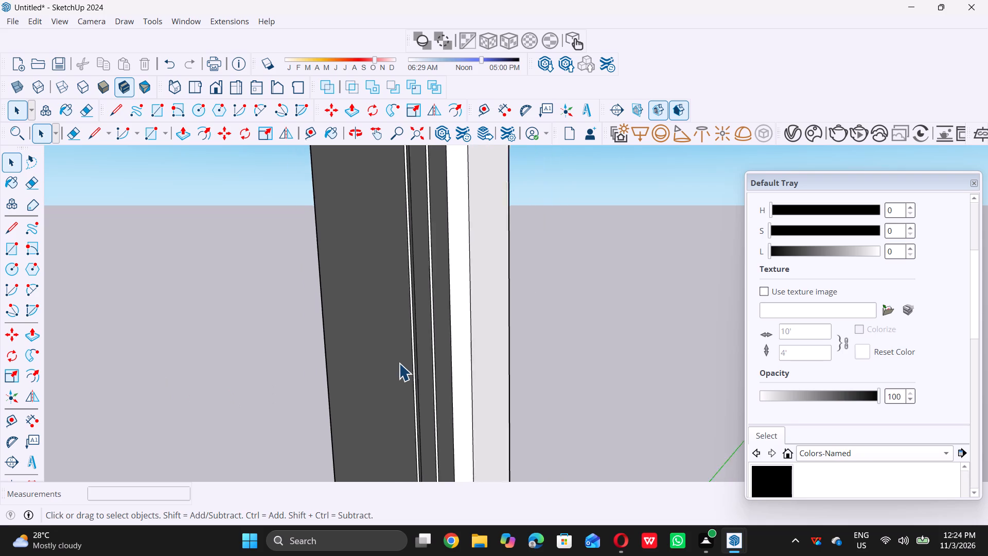
scroll(399, 363, "down", 18)
middle_click_drag(398, 373, 513, 329)
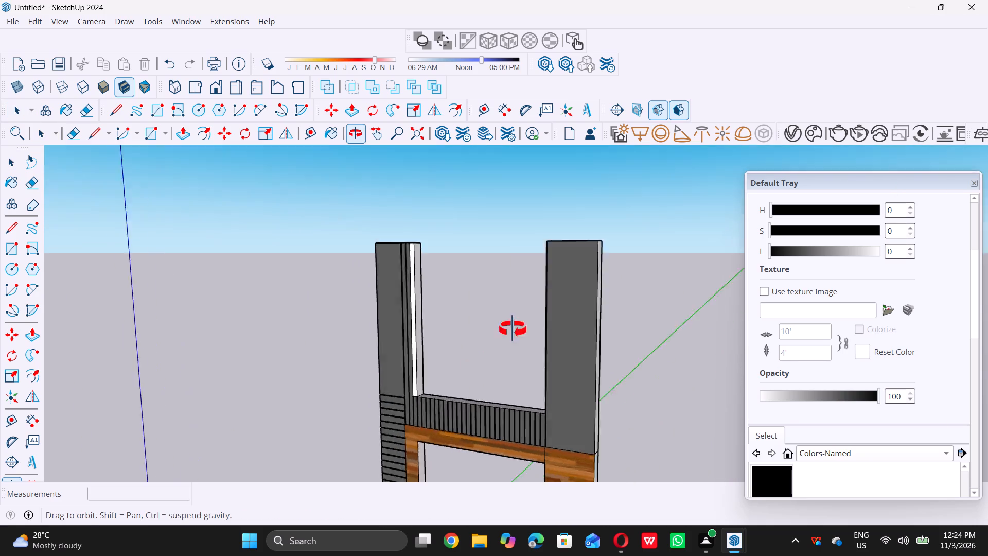
middle_click_drag(513, 329, 568, 316)
scroll(474, 356, "up", 11)
scroll(359, 409, "up", 5)
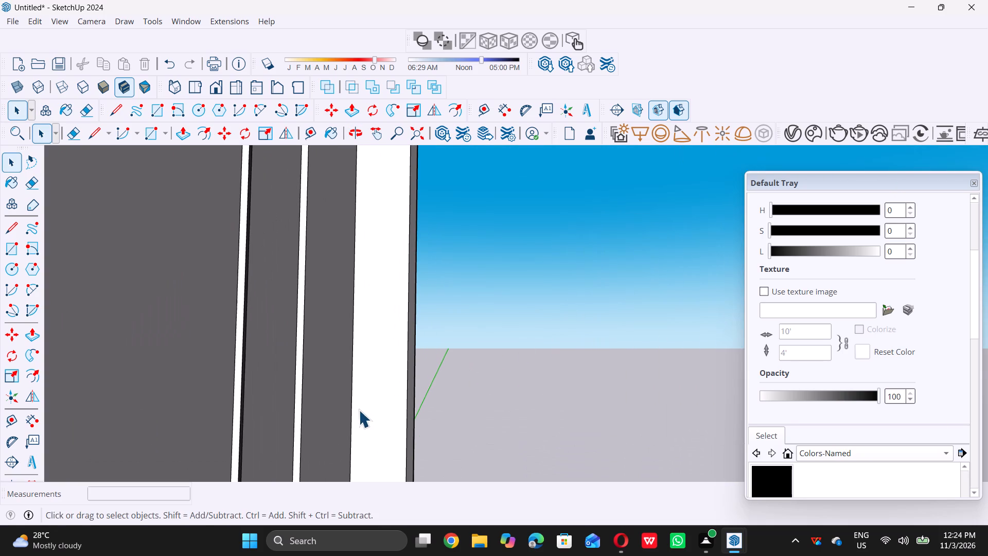
Repeat the last 1/2" extrusion on the thin white side strip beside the raised corner column's wide dark front face.
middle_click_drag(233, 431, 62, 452)
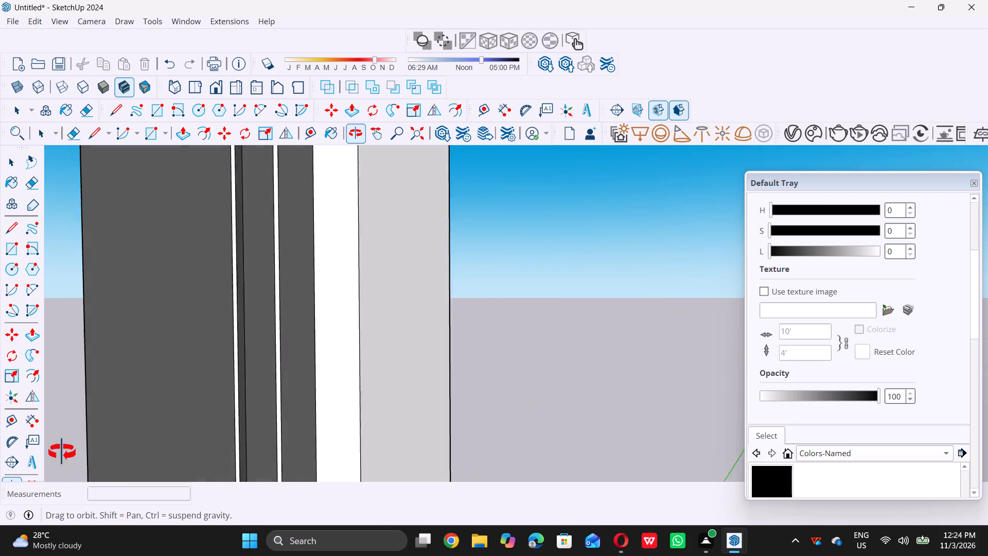
middle_click_drag(62, 452, 33, 453)
scroll(204, 418, "up", 6)
scroll(251, 420, "up", 5)
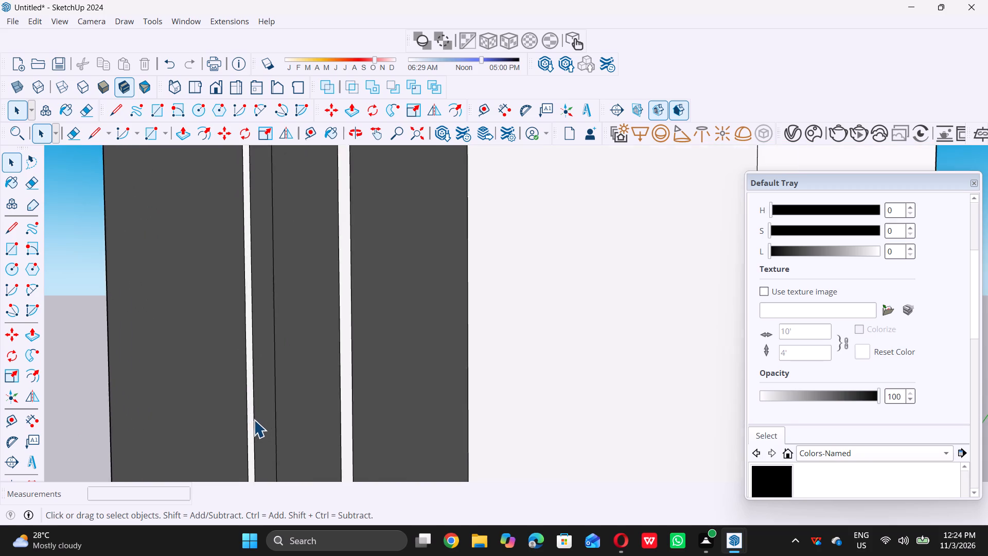
scroll(253, 420, "up", 6)
double_click(244, 421)
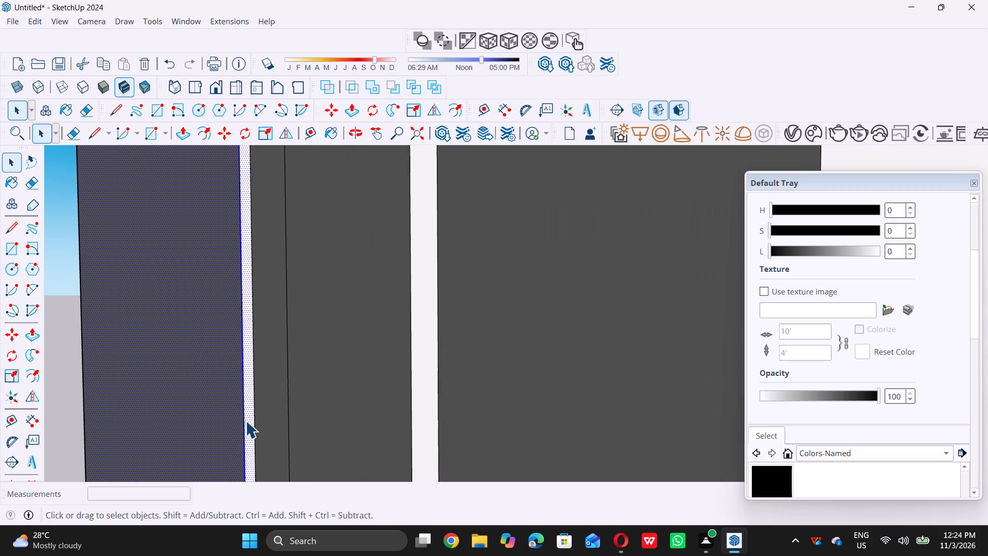
key("p")
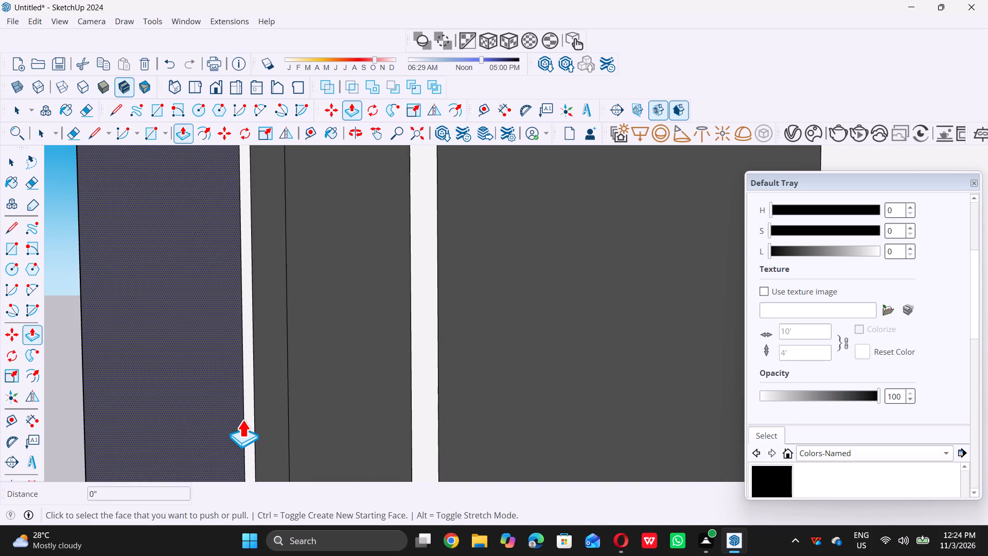
double_click(249, 418)
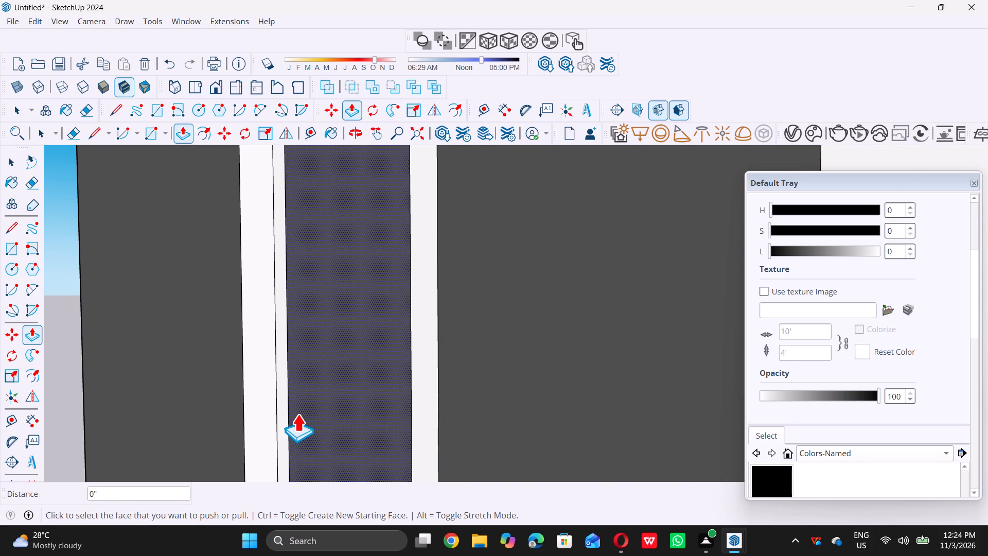
key("space")
Examine the grooves between the recessed vertical slats where the raised corner column meets the horizontal slatted band.
scroll(220, 375, "down", 2)
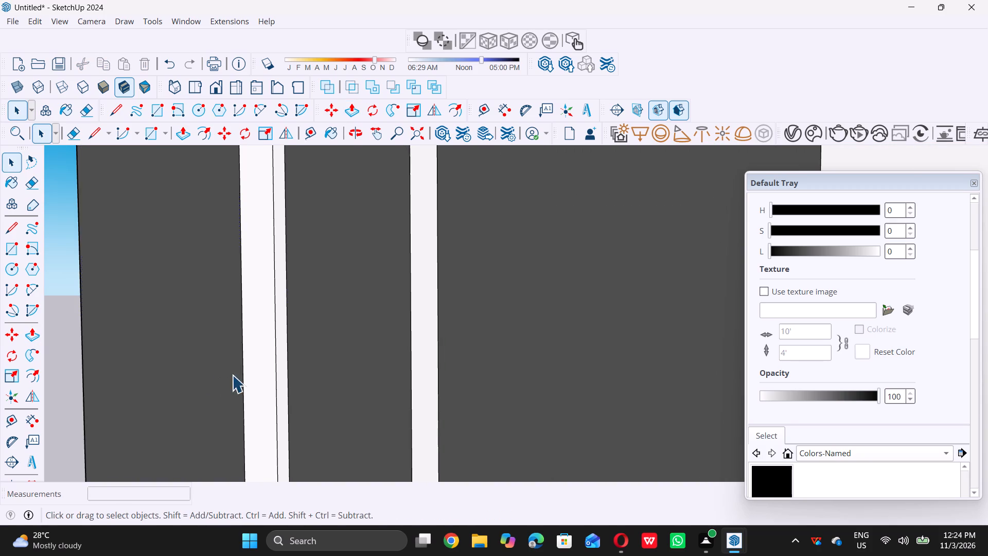
scroll(232, 375, "down", 20)
scroll(232, 375, "down", 14)
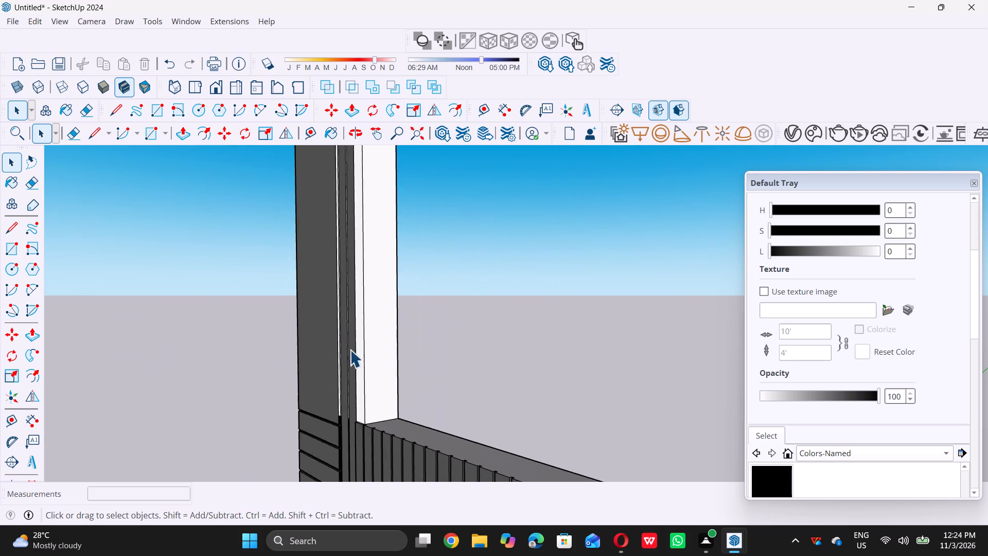
scroll(340, 361, "down", 1)
middle_click(339, 362)
middle_click_drag(339, 362, 405, 362)
scroll(326, 387, "down", 13)
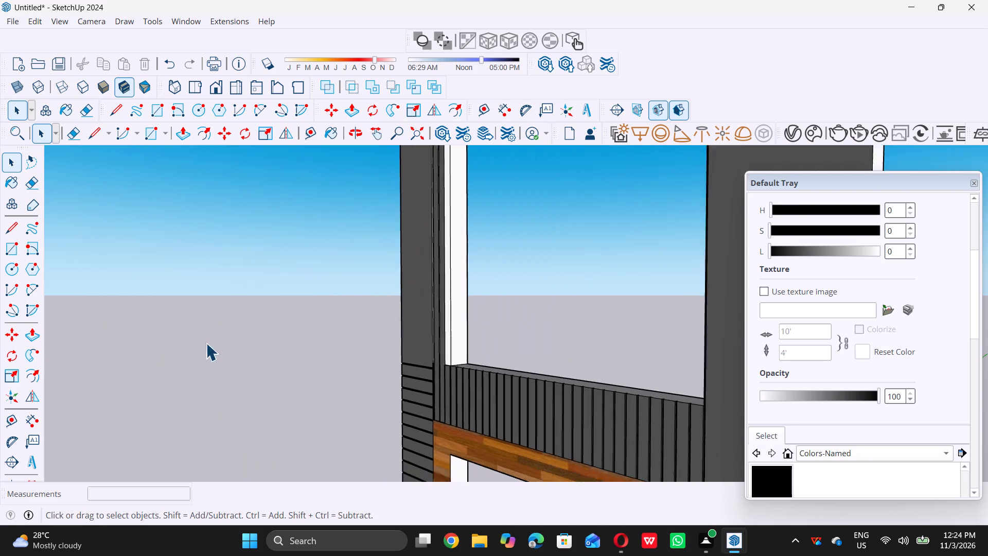
scroll(206, 343, "down", 11)
middle_click_drag(262, 359, 396, 388)
middle_click(396, 388)
scroll(221, 424, "up", 4)
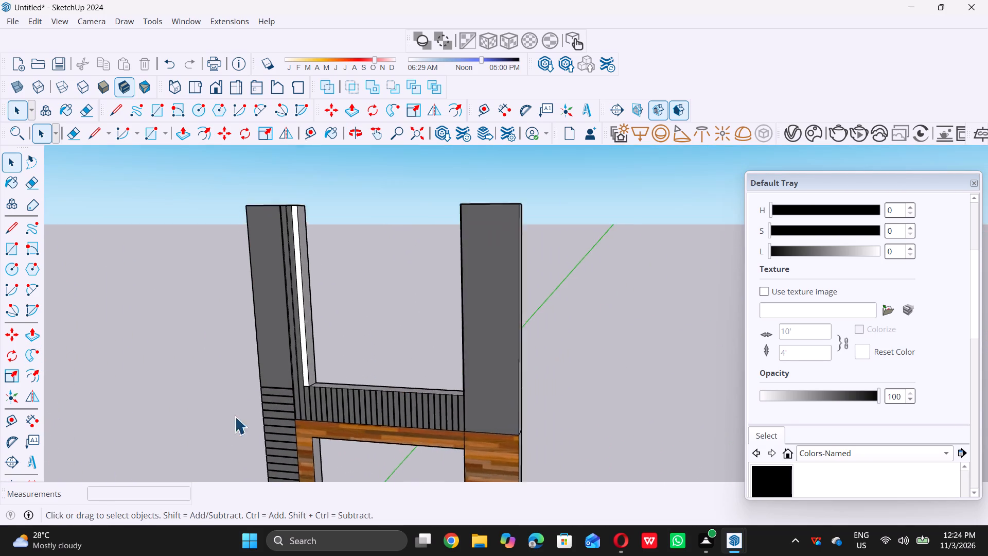
scroll(235, 416, "up", 2)
scroll(348, 359, "up", 20)
scroll(348, 359, "up", 4)
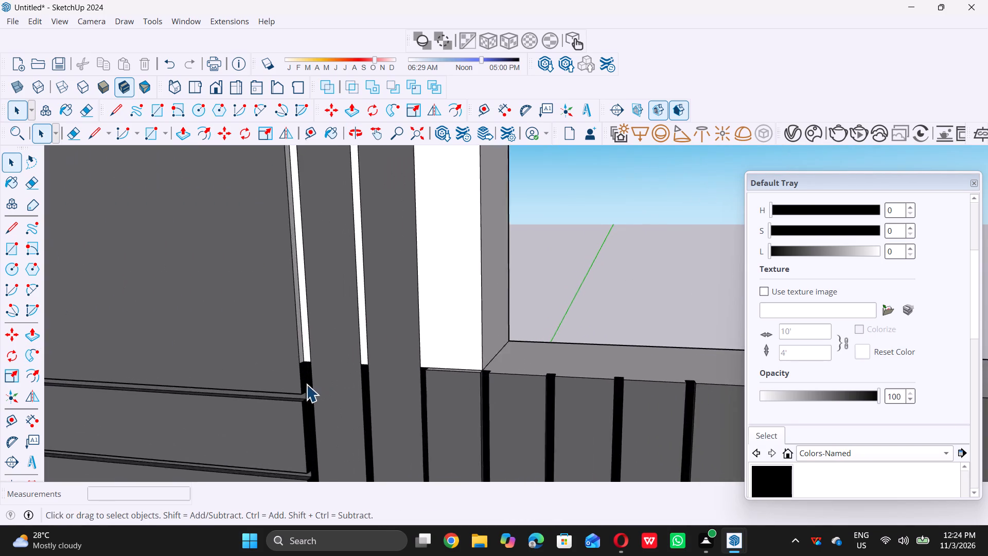
middle_click_drag(249, 375, 370, 335)
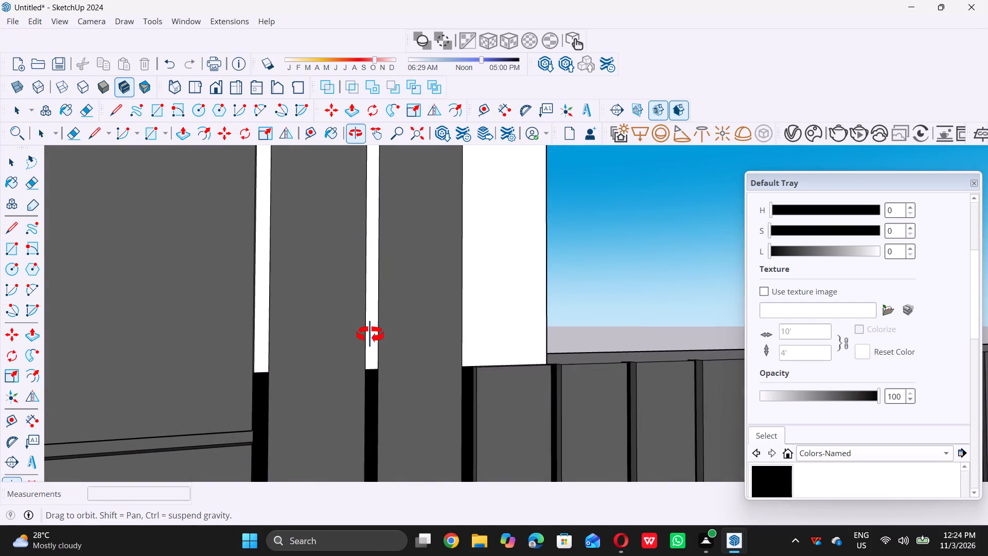
middle_click_drag(370, 335, 342, 373)
scroll(362, 370, "down", 17)
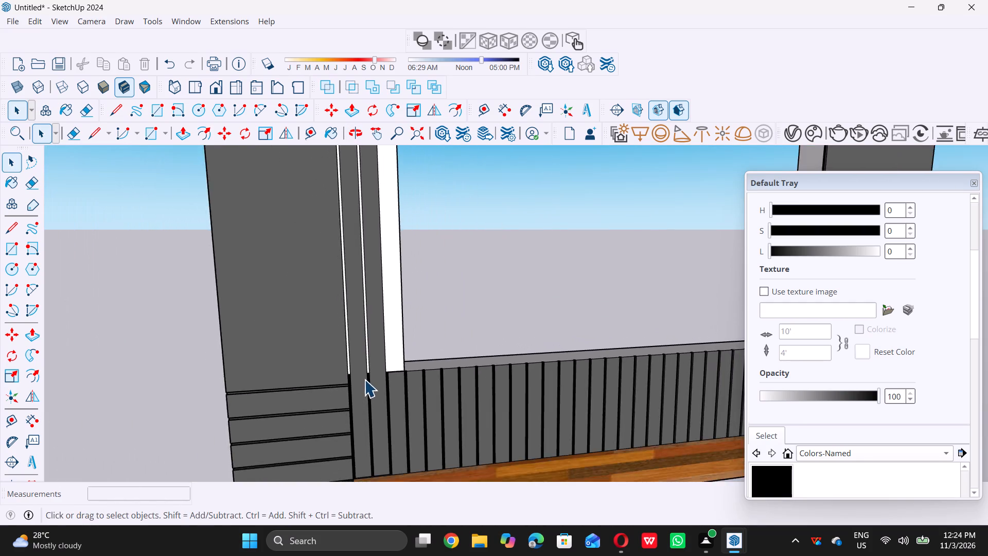
Compare the two raised columns of the facade, and inspect the slats and grooves at the corner column's top end.
scroll(364, 379, "down", 17)
middle_click_drag(369, 393, 364, 390)
middle_click_drag(363, 389, 353, 369)
scroll(346, 378, "down", 2)
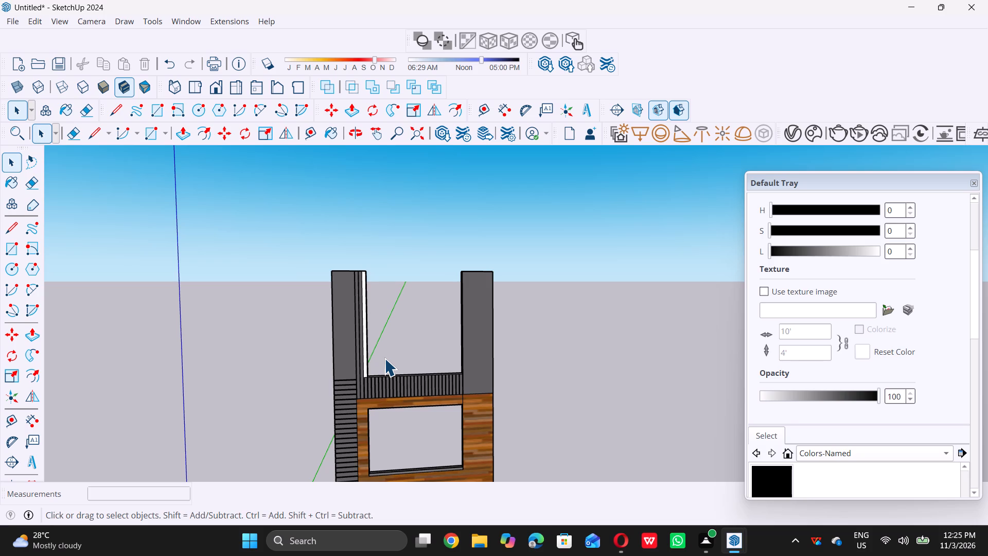
scroll(384, 359, "down", 1)
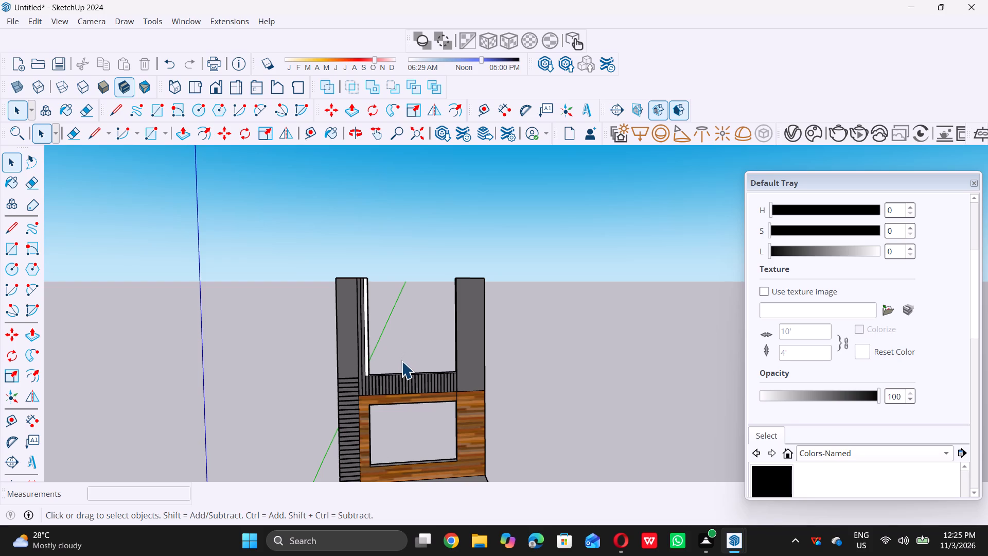
middle_click_drag(415, 358, 448, 340)
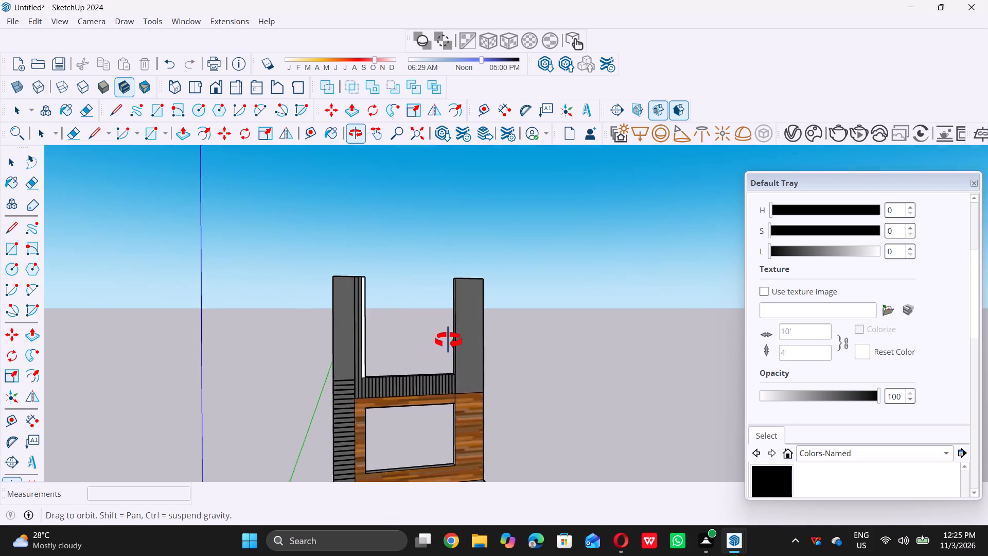
middle_click_drag(448, 340, 451, 340)
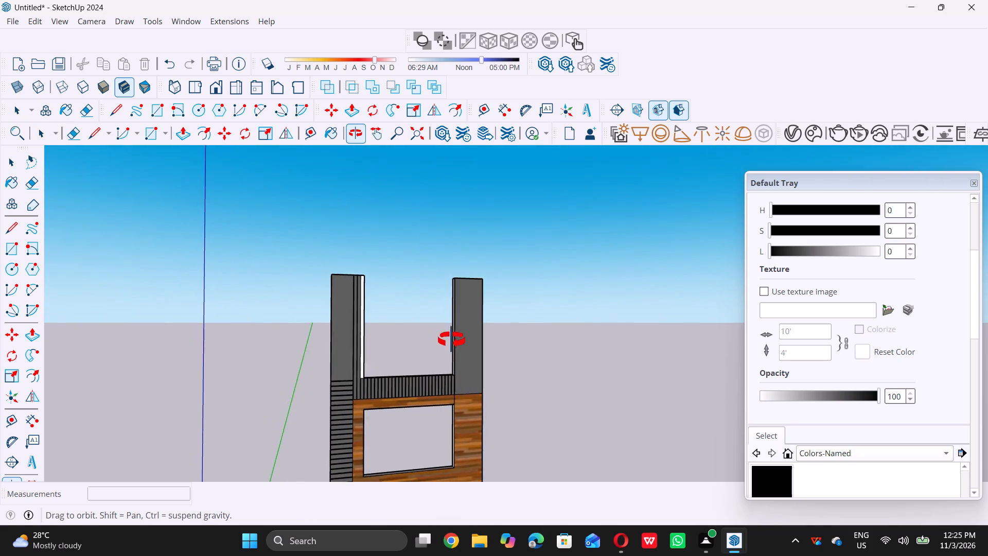
middle_click_drag(451, 340, 221, 339)
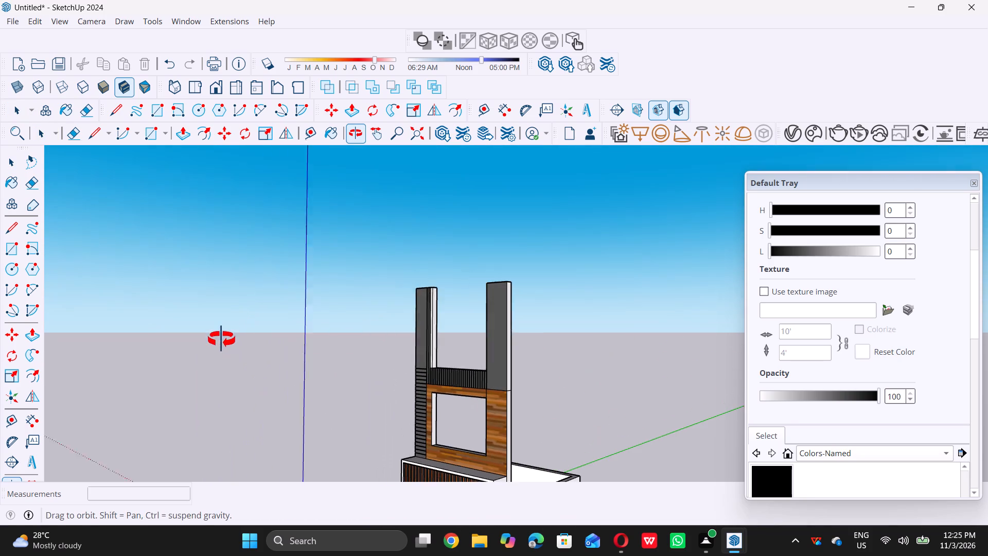
middle_click_drag(221, 339, 221, 339)
scroll(415, 311, "up", 6)
middle_click_drag(445, 300, 436, 304)
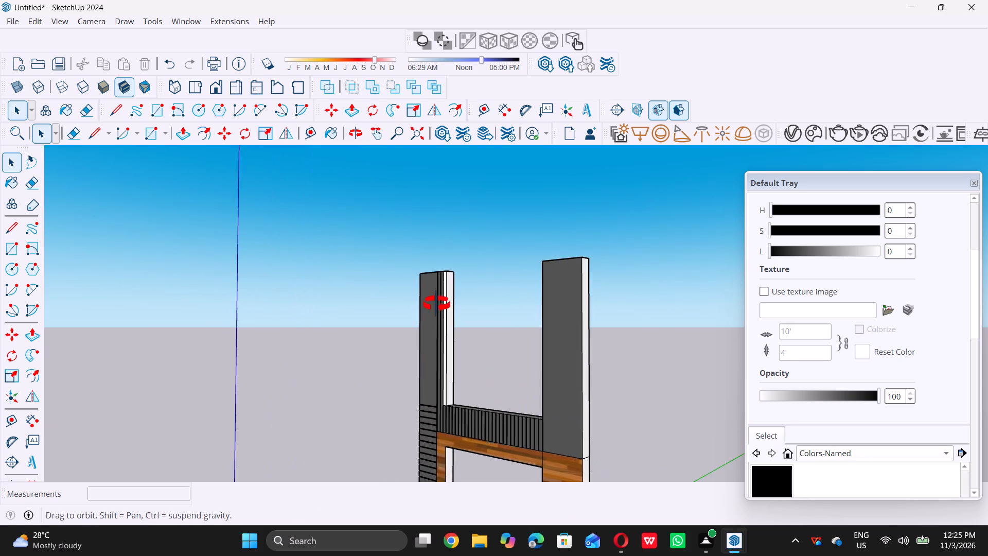
middle_click_drag(436, 304, 408, 313)
scroll(408, 313, "up", 1)
scroll(479, 275, "up", 15)
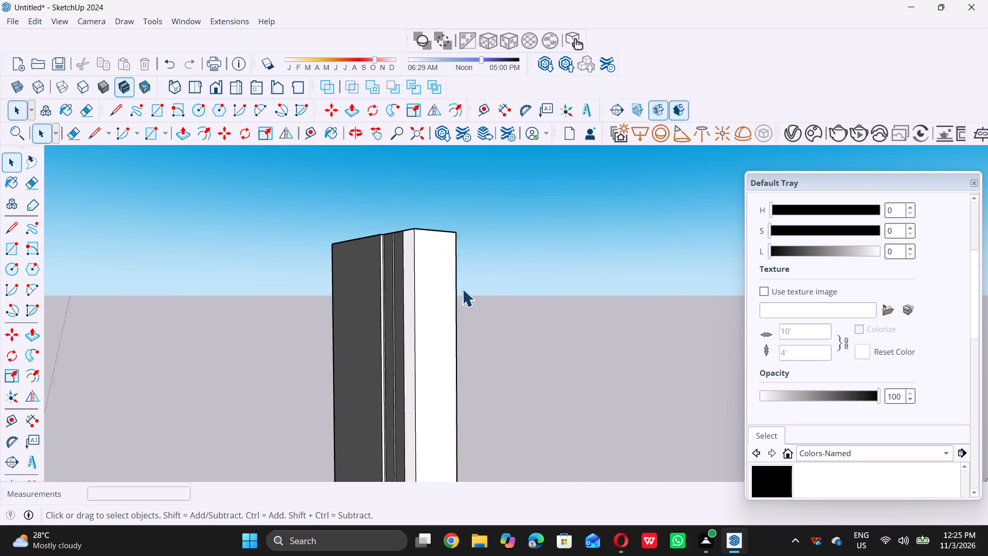
middle_click_drag(425, 277, 389, 343)
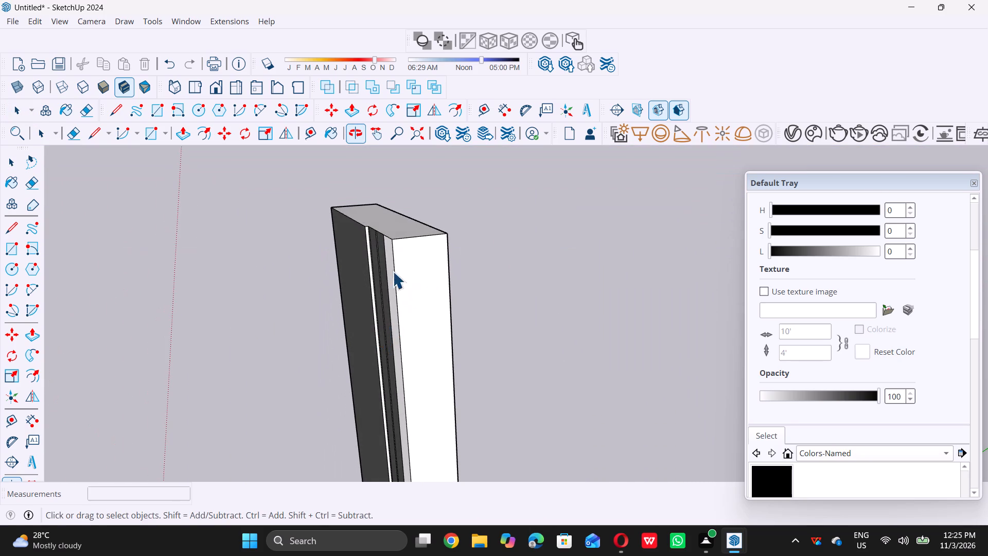
scroll(373, 254, "up", 11)
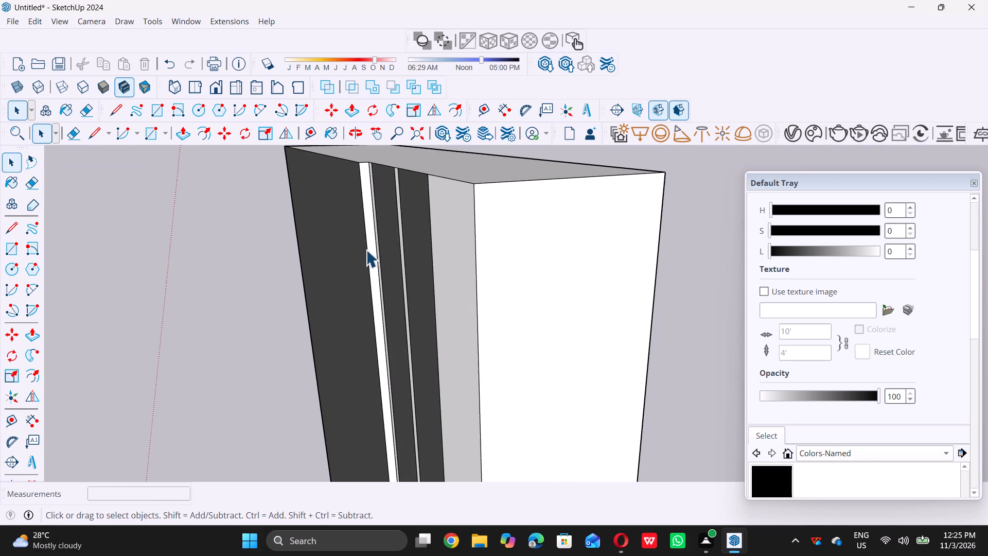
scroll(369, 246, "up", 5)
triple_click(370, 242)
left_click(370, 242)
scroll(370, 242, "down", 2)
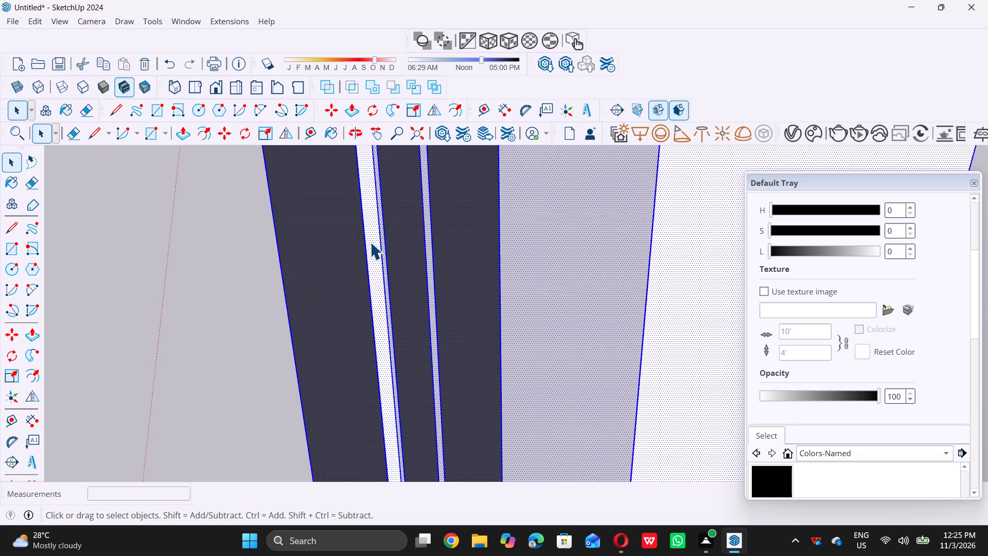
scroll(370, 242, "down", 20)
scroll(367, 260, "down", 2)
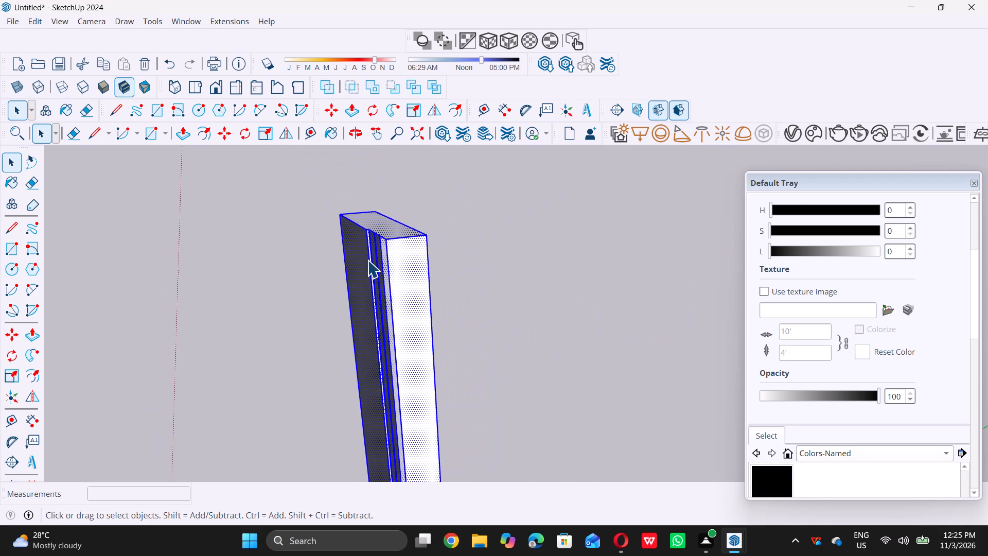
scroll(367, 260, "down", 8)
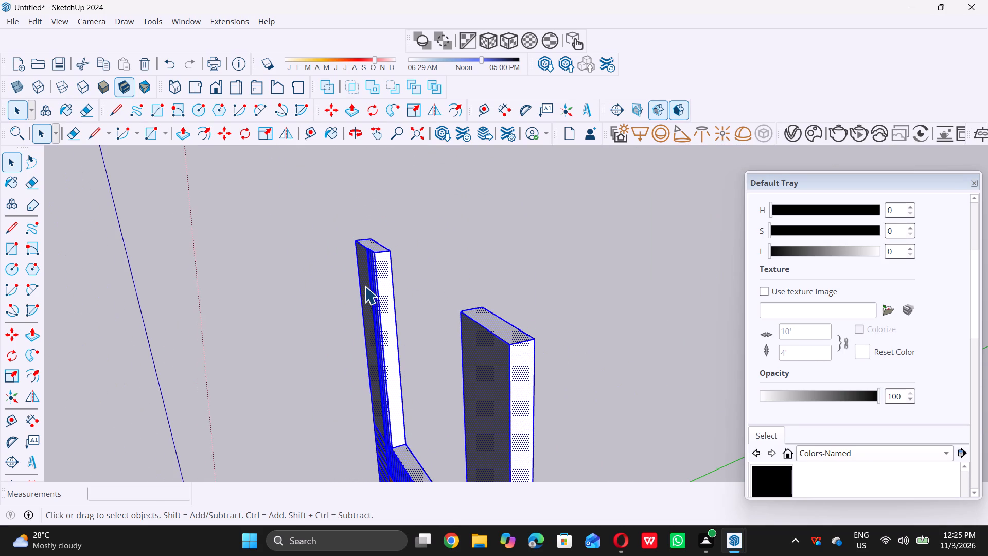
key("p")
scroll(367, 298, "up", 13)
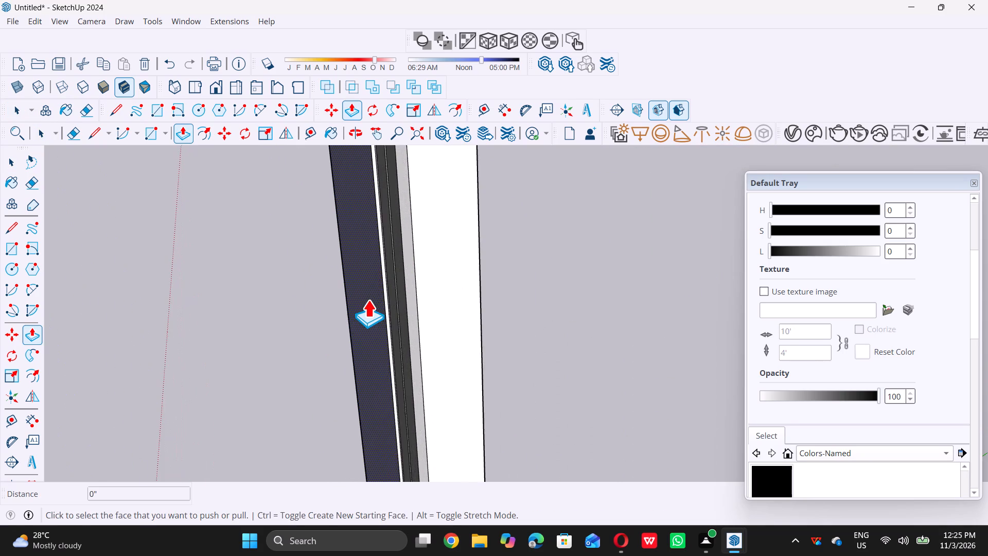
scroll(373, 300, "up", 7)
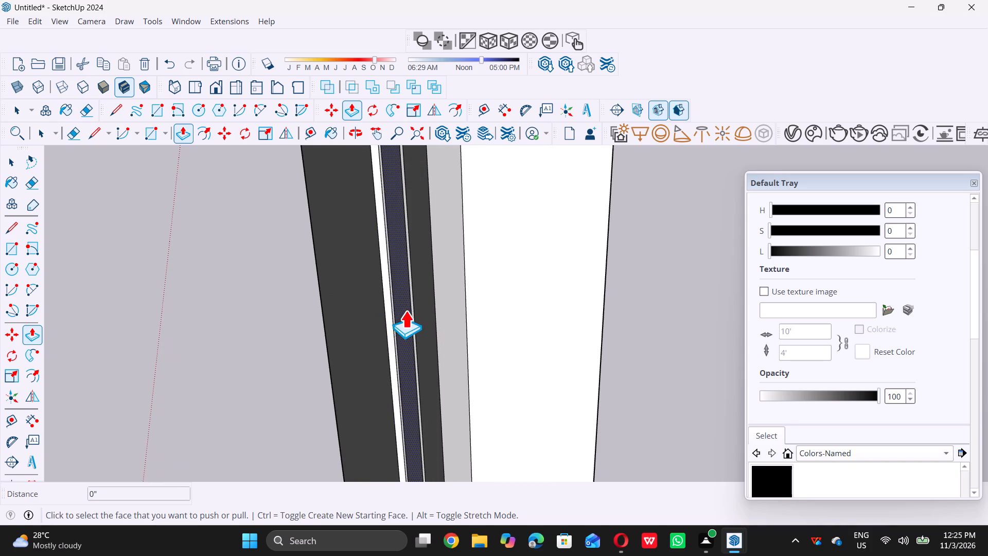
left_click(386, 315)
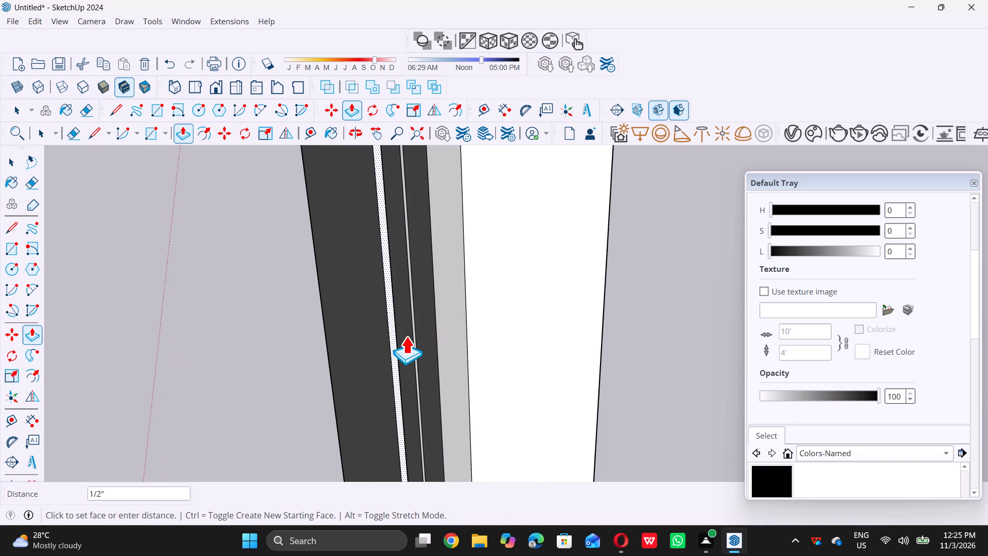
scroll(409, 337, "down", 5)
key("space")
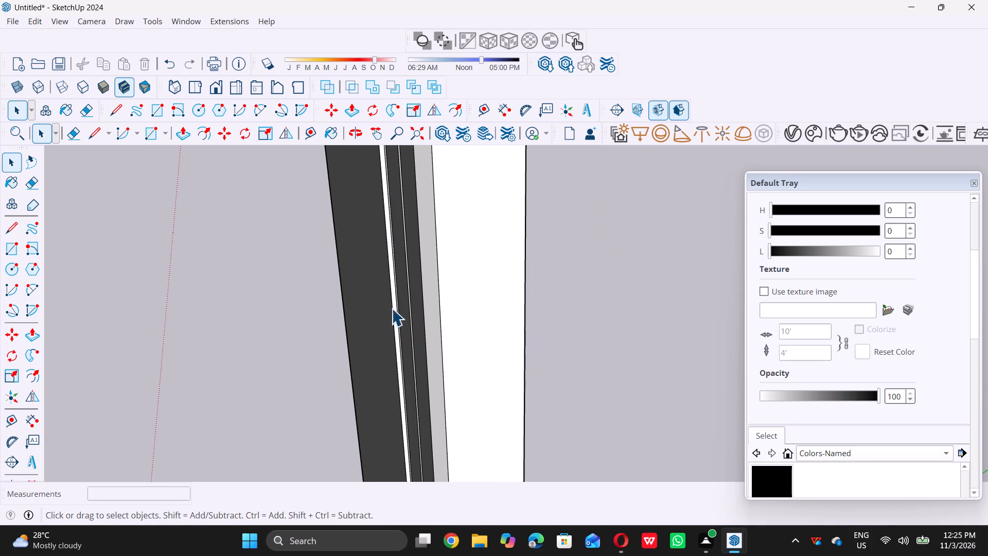
Extrude the raised corner column's wide dark front face 1/2" outward, and push it back 1" to align with the neighbouring slat faces.
scroll(392, 315, "down", 11)
scroll(376, 218, "up", 11)
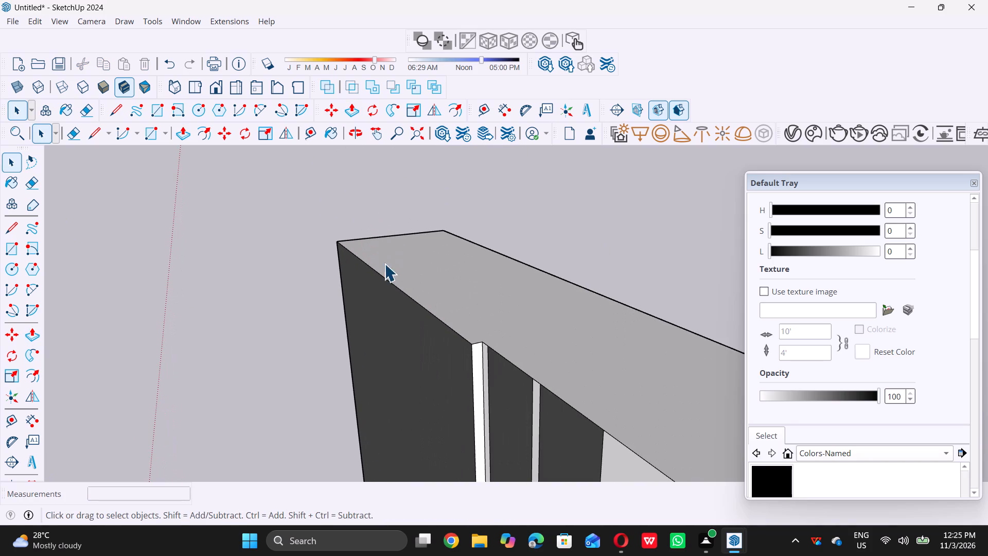
left_click(403, 343)
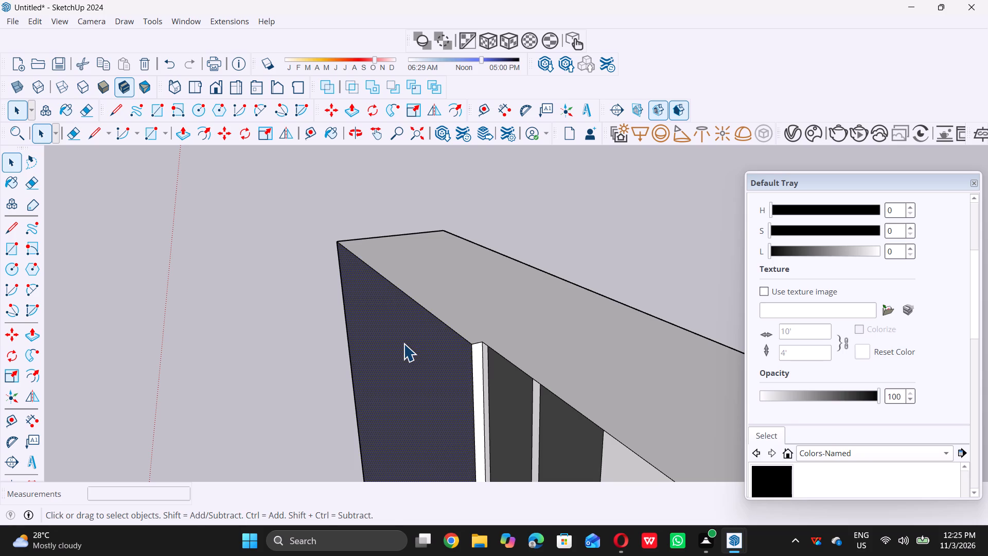
key("p")
double_click(403, 343)
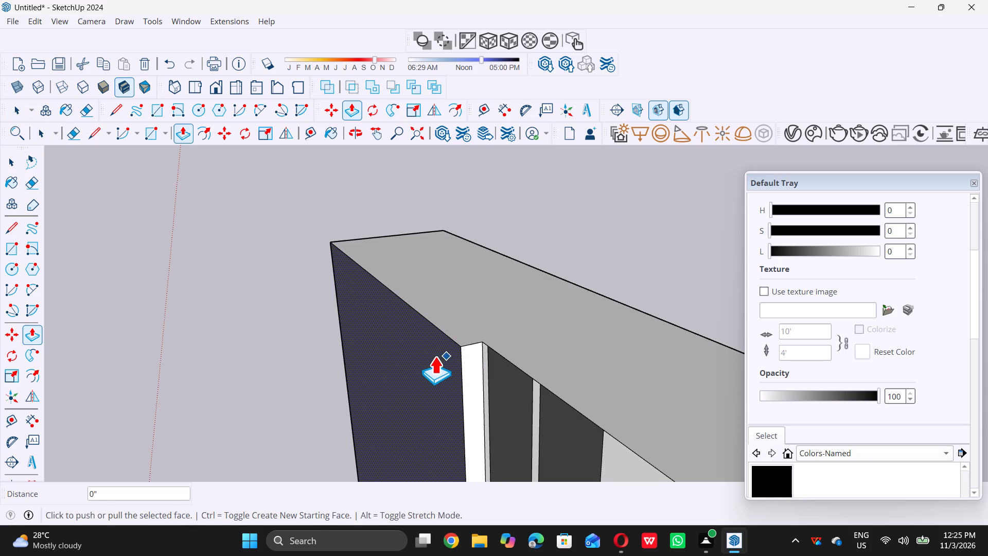
left_click(435, 356)
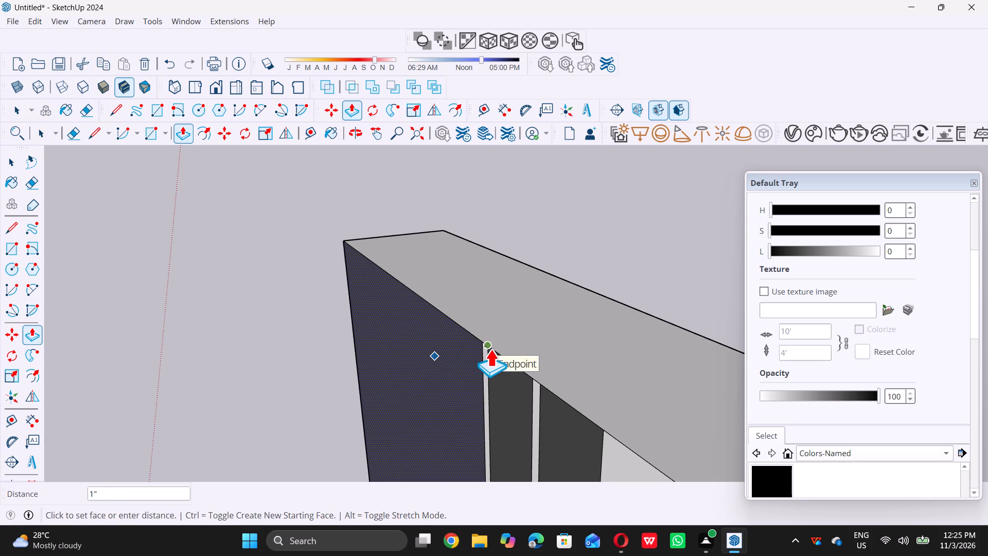
left_click(490, 349)
key("space")
scroll(473, 334, "down", 15)
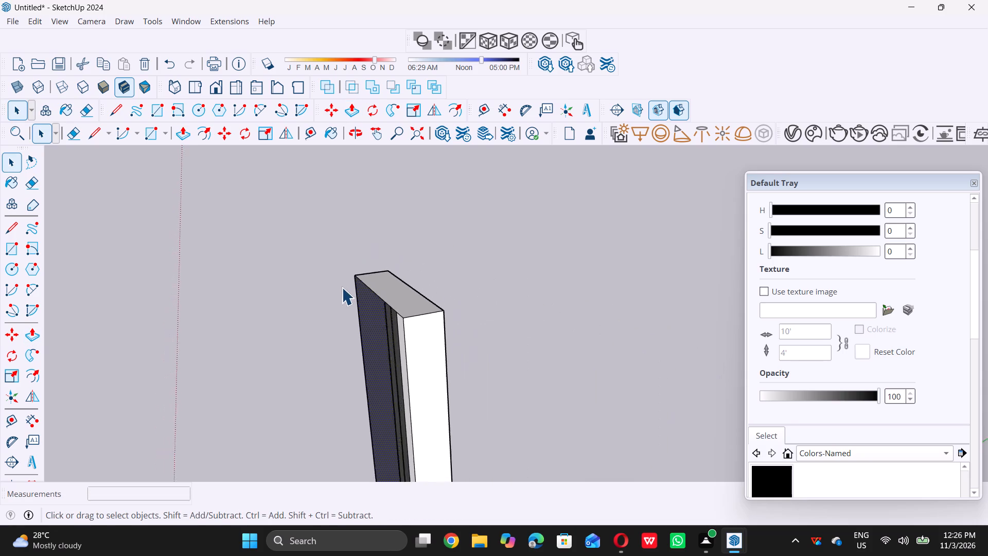
scroll(342, 287, "down", 1)
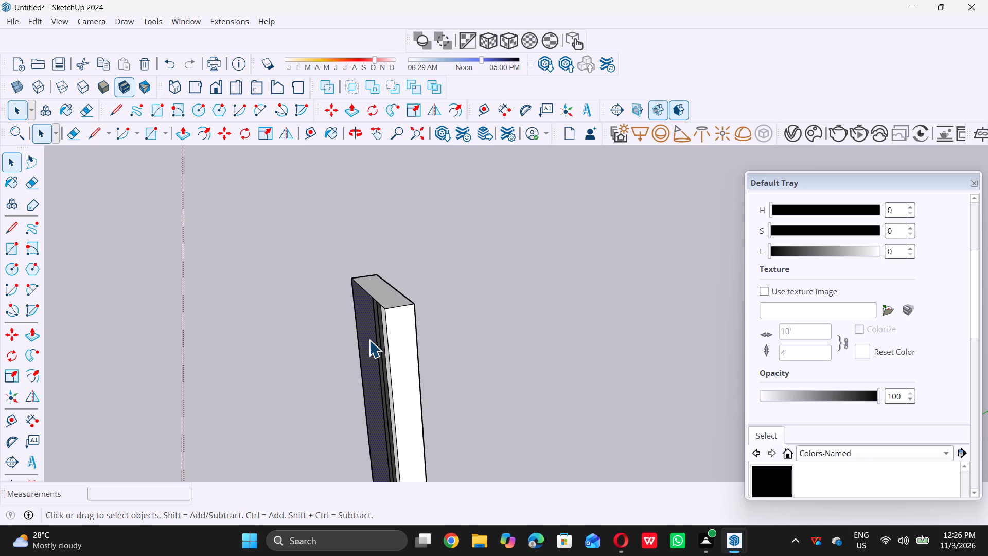
key("space")
double_click(566, 339)
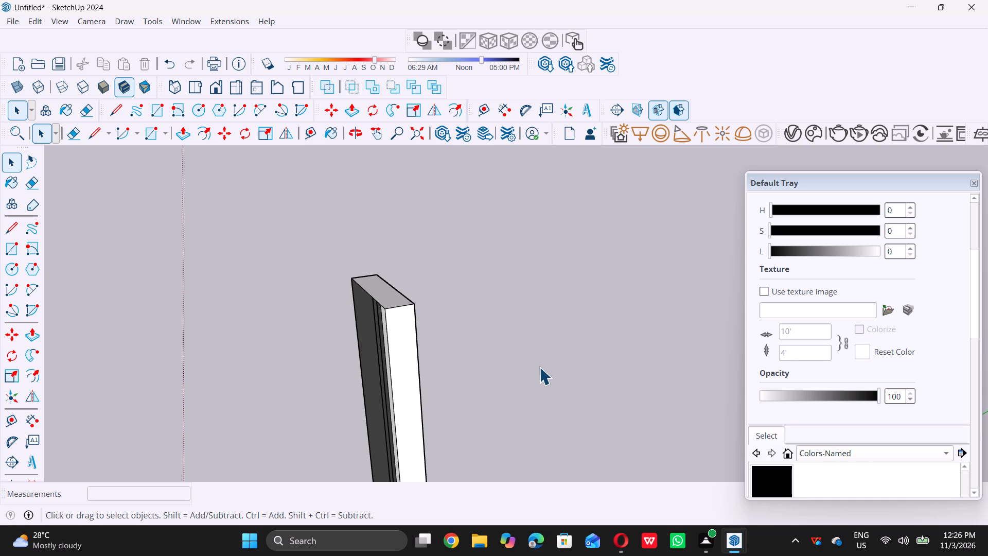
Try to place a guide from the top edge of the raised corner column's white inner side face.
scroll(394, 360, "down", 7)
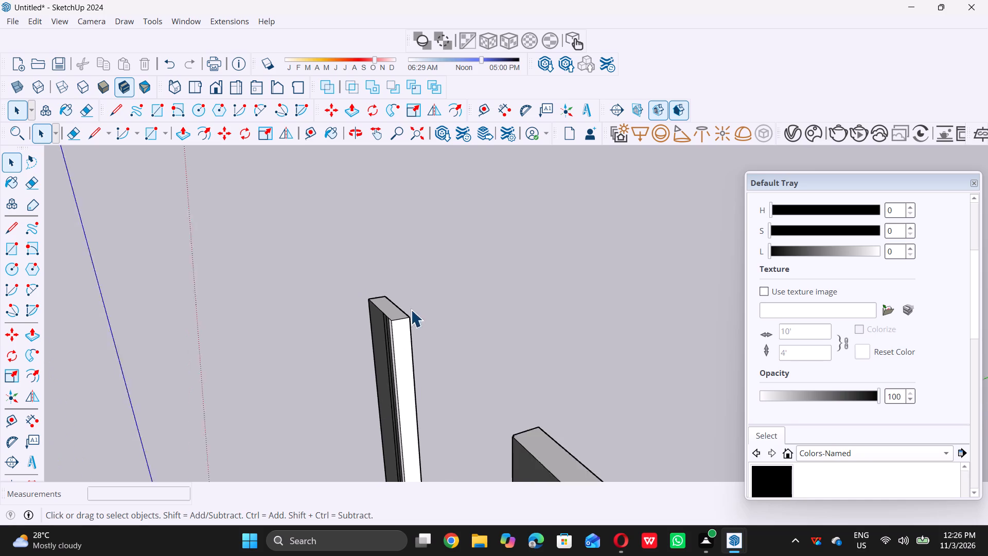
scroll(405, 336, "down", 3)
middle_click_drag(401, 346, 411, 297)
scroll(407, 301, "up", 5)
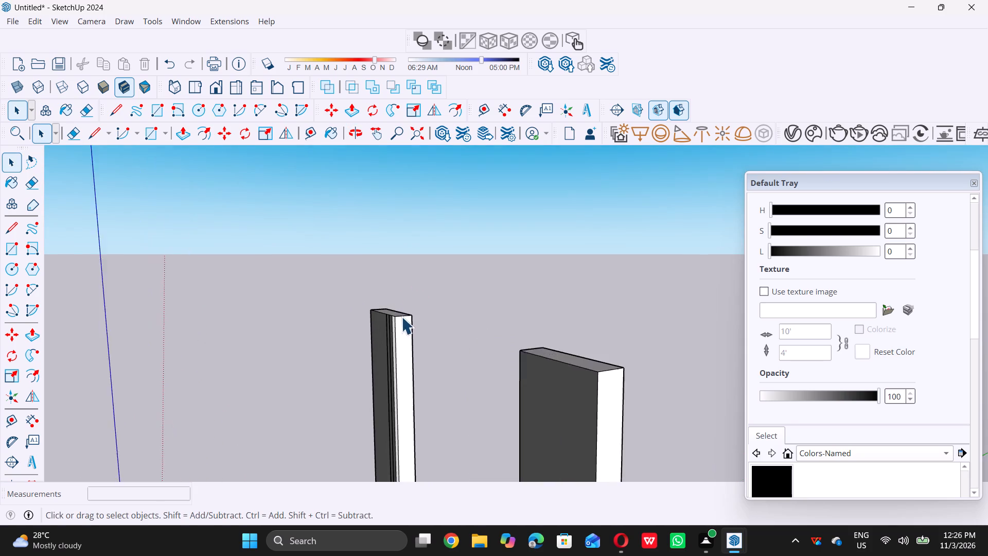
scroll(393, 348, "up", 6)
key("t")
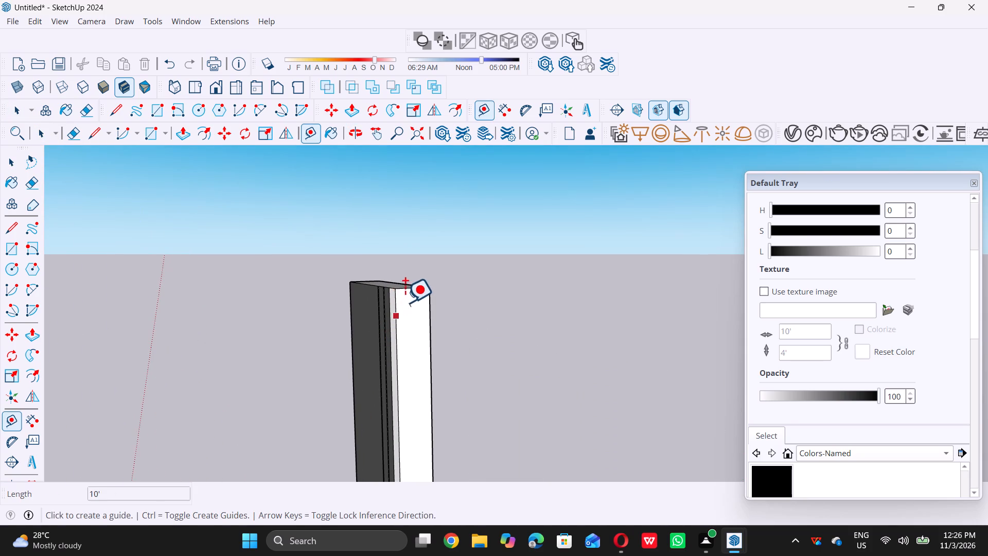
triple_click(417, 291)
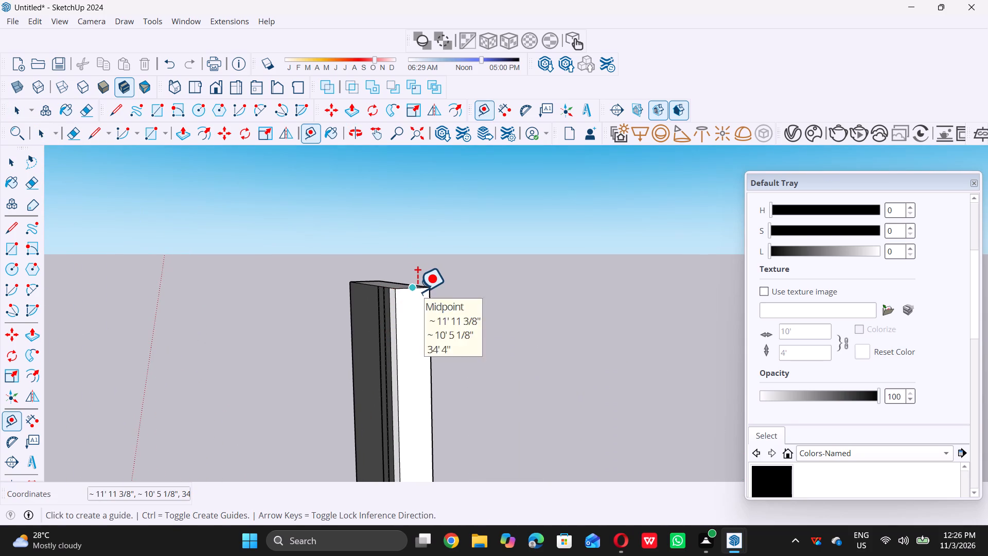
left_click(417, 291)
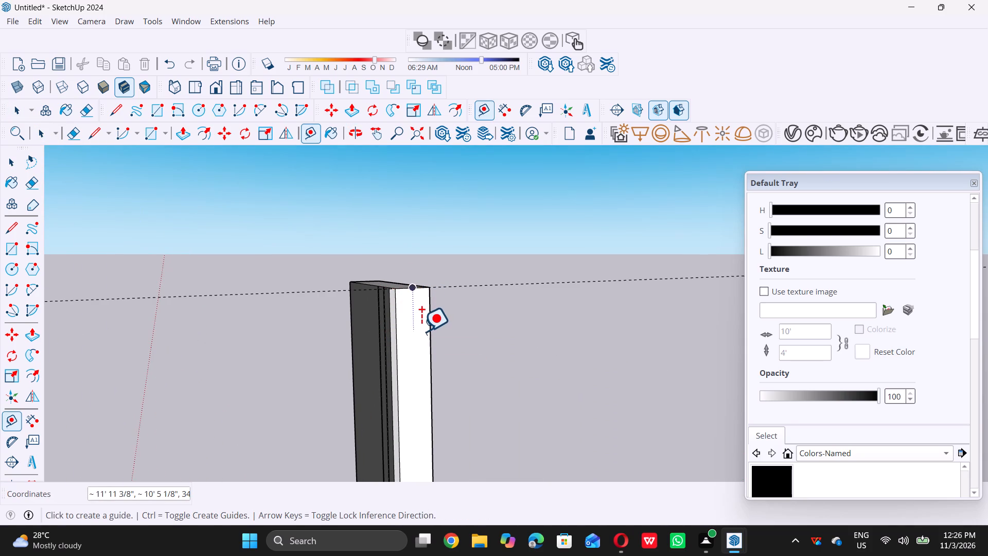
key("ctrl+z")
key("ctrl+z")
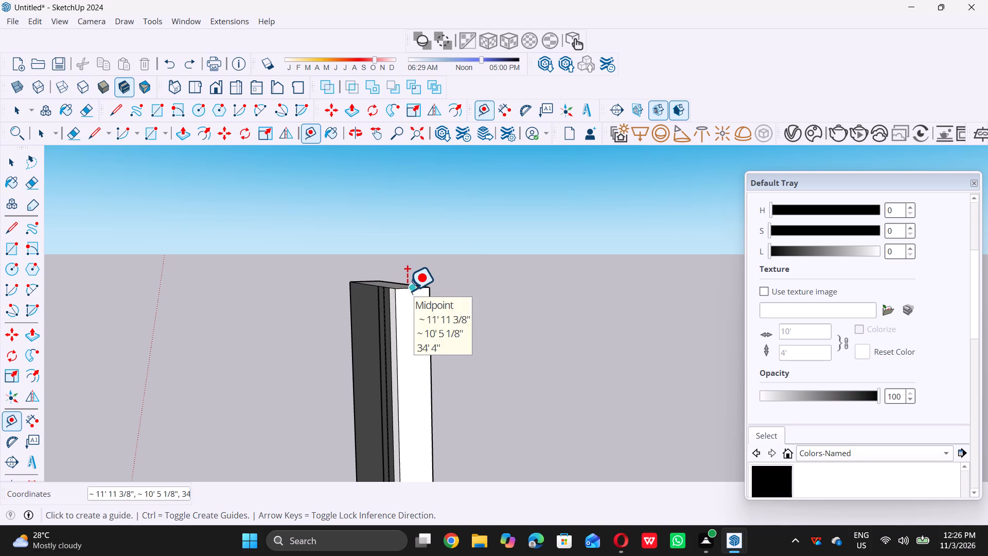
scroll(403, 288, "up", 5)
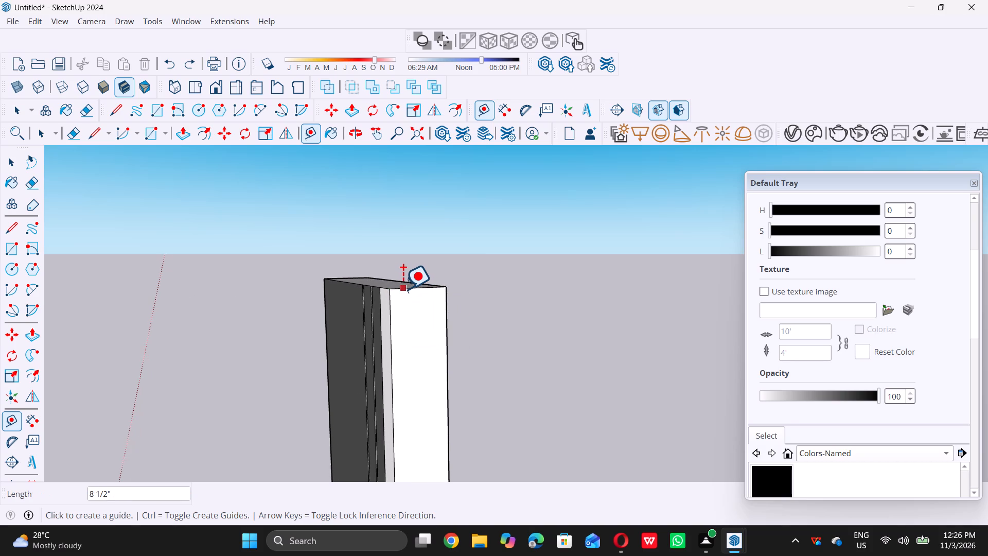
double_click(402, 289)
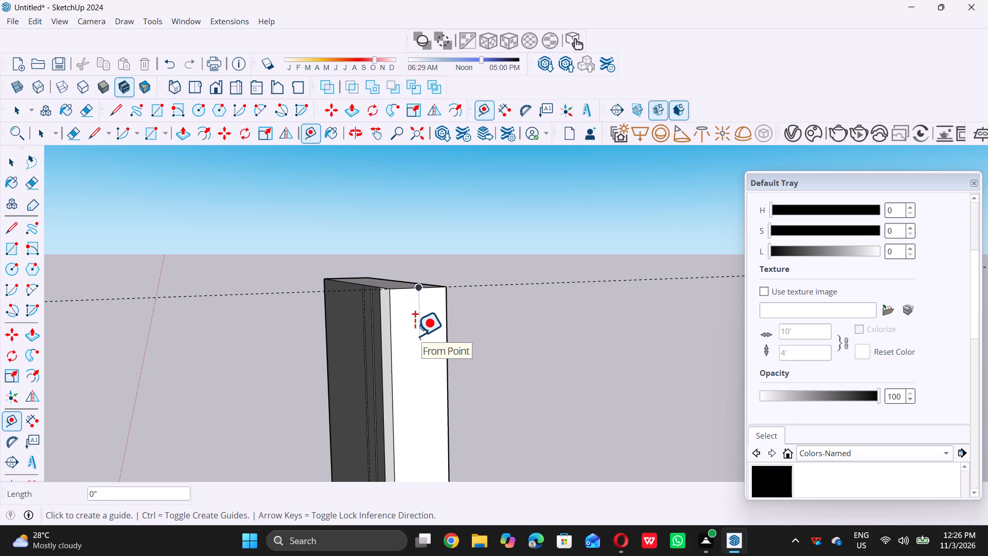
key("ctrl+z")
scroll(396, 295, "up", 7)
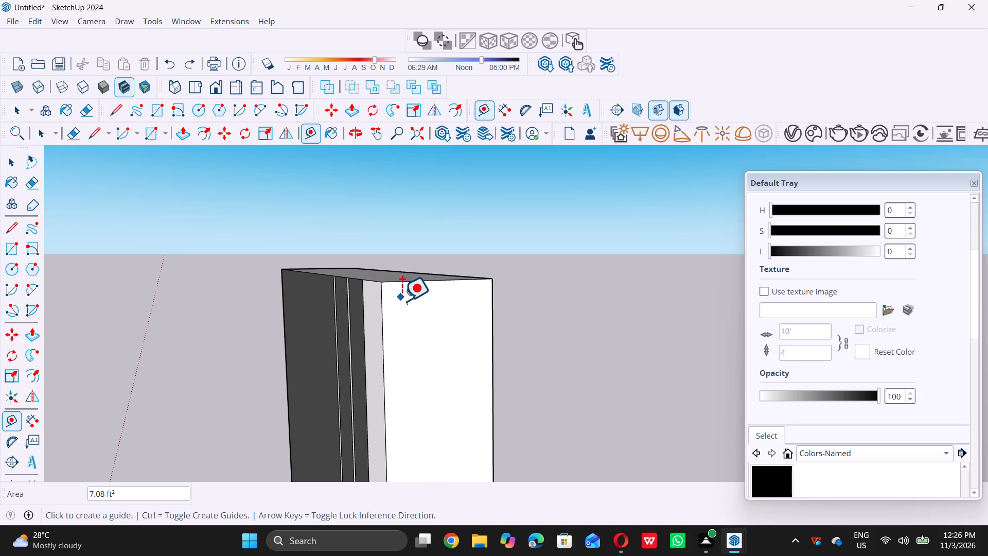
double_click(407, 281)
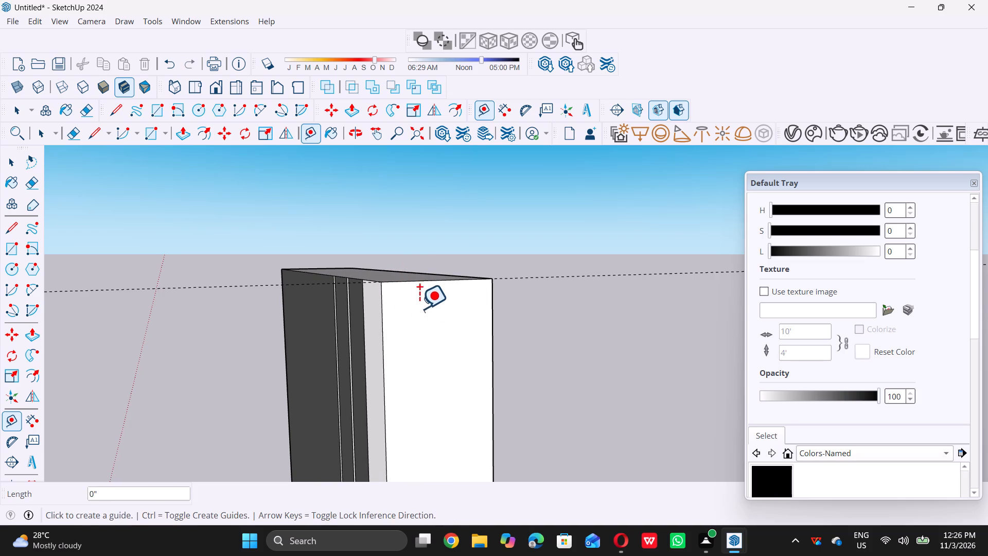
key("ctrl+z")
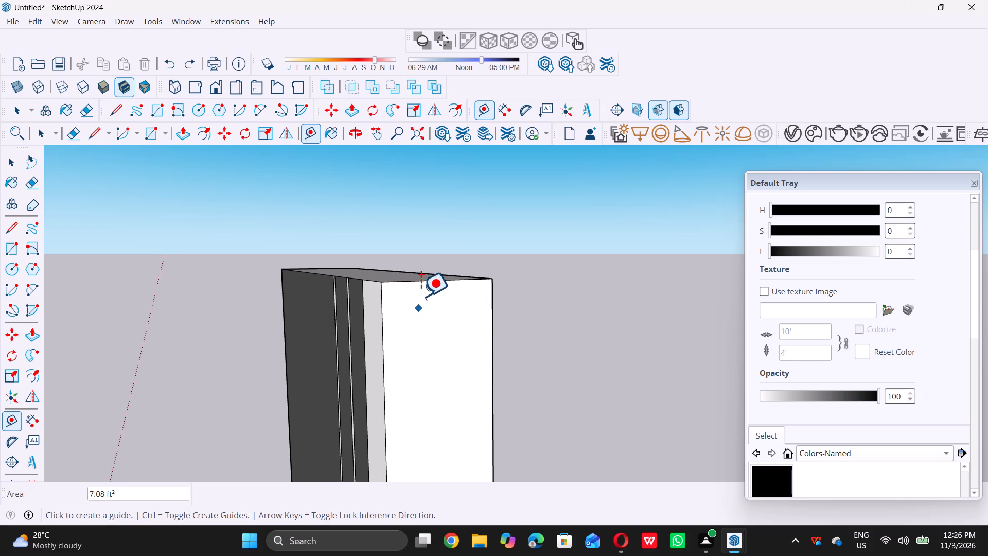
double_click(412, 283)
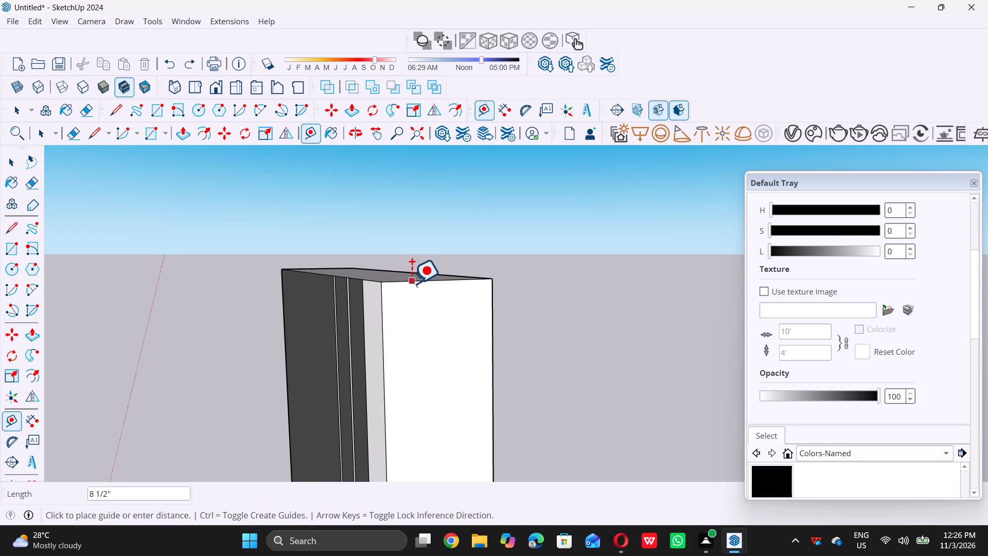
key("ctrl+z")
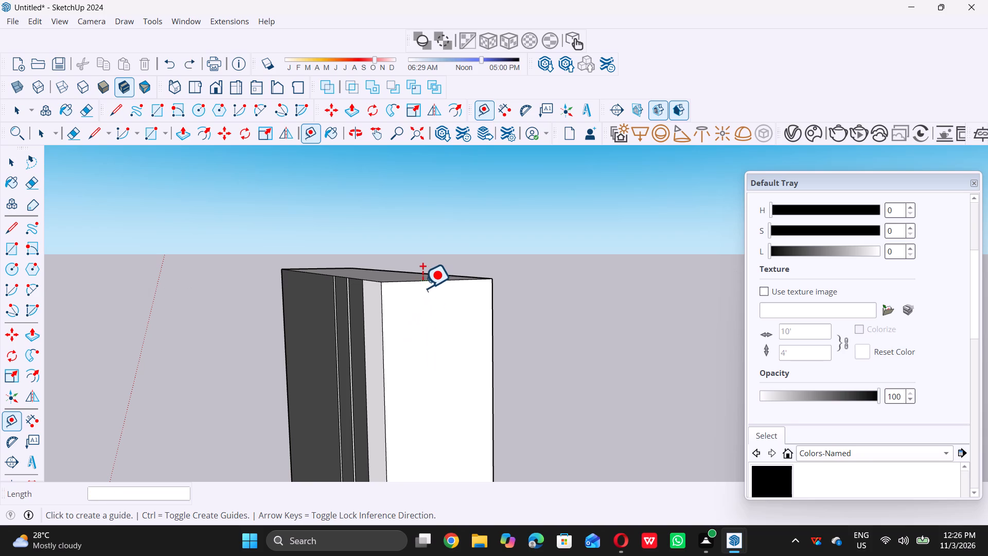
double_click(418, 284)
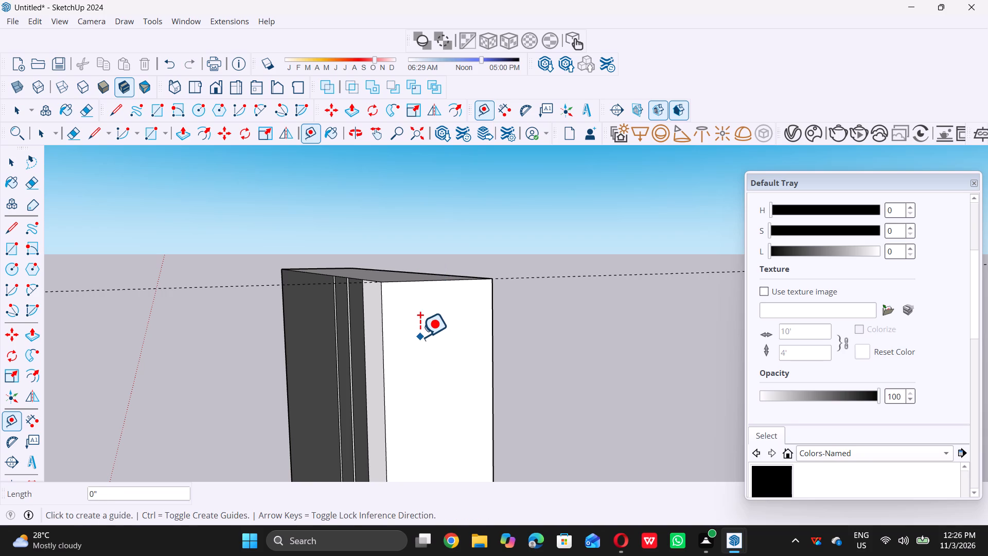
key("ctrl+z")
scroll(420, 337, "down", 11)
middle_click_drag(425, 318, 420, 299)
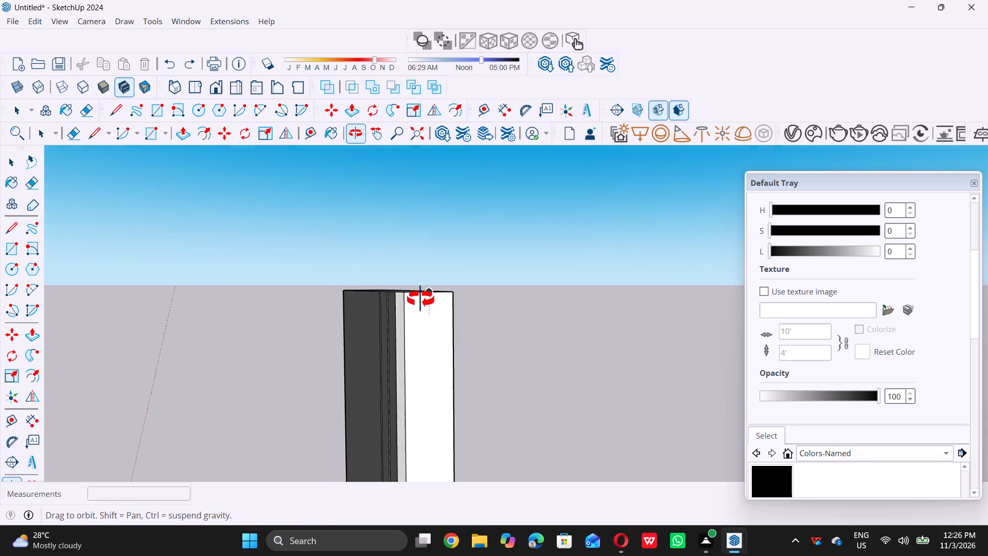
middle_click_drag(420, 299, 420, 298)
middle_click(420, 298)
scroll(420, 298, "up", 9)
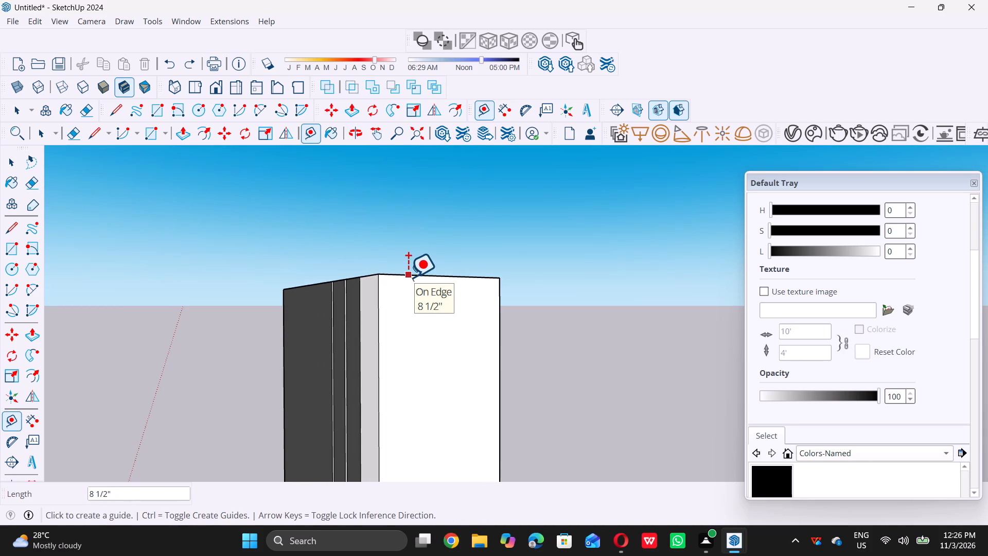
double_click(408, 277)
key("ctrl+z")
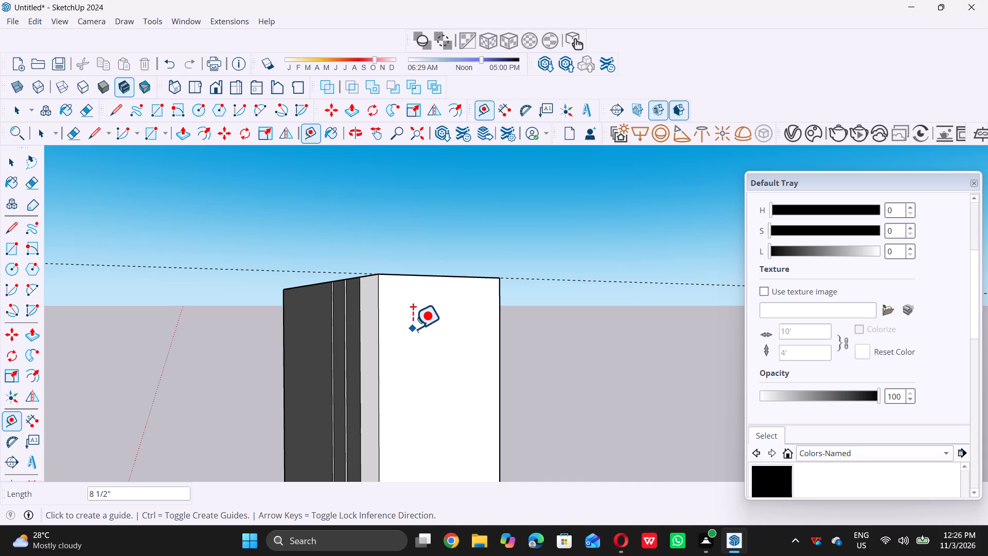
Place a guide line 2' below the top edge of the raised corner column's white inner side face.
left_click(417, 277)
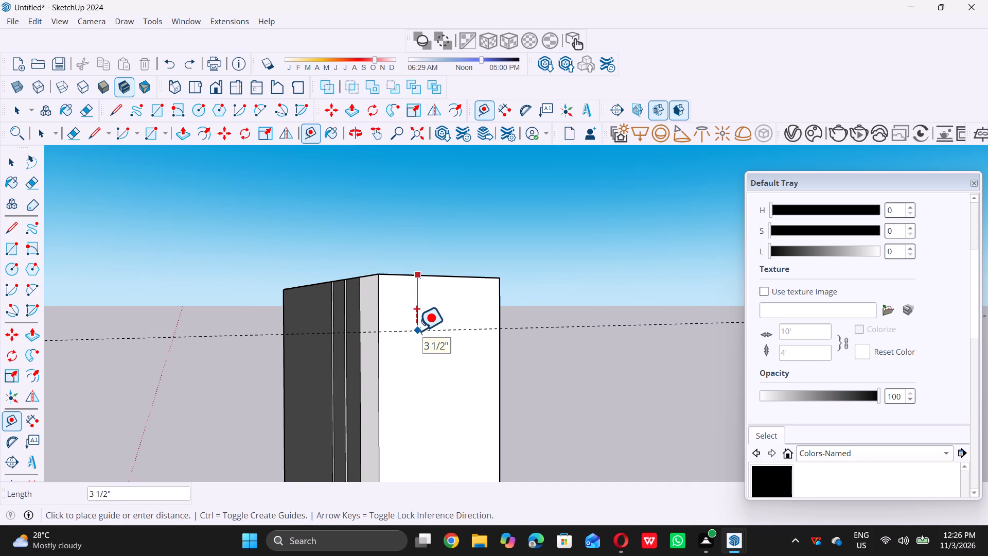
key("2")
key("apostrophe")
key("Return")
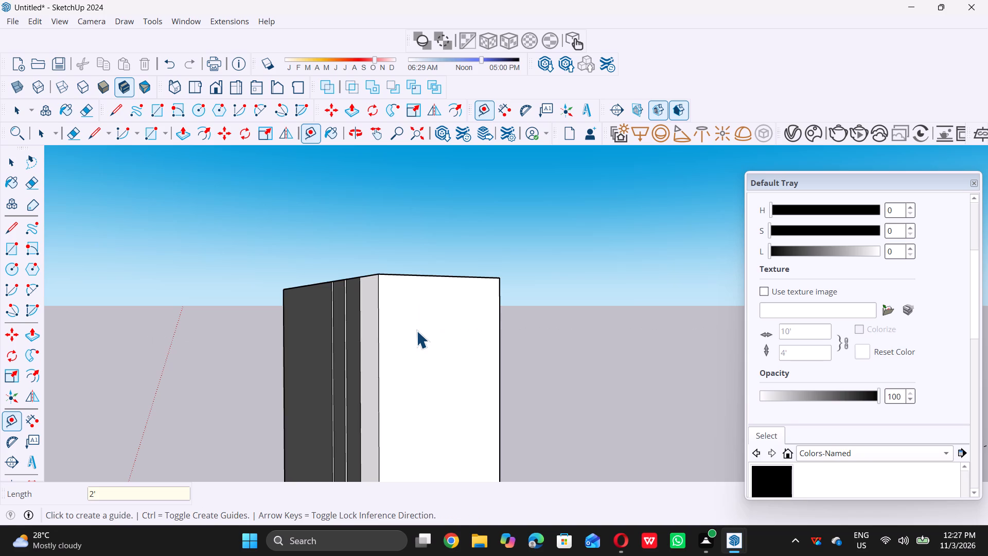
key("space")
Draw a 2' by 8 1/2" rectangle on the corner column's inner side face, from the guide line up to the opposite top corner.
scroll(416, 331, "down", 14)
scroll(425, 314, "down", 11)
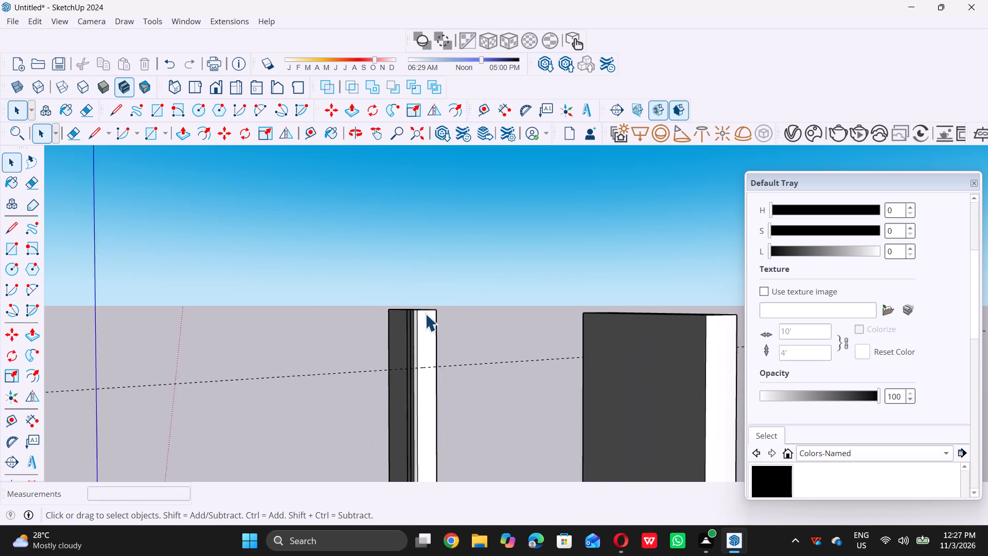
scroll(407, 358, "down", 1)
middle_click(406, 362)
middle_click_drag(414, 362, 468, 374)
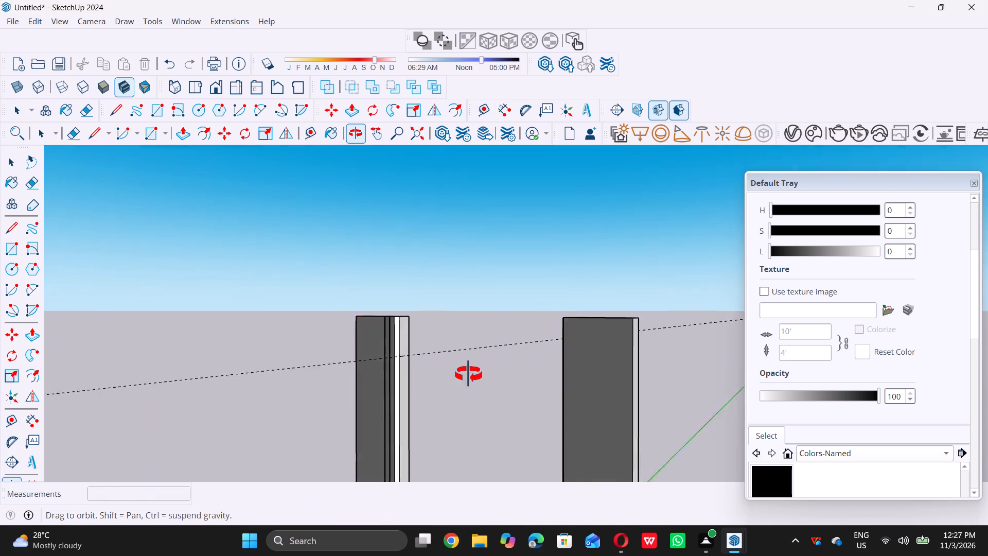
middle_click_drag(468, 374, 379, 368)
scroll(419, 345, "up", 10)
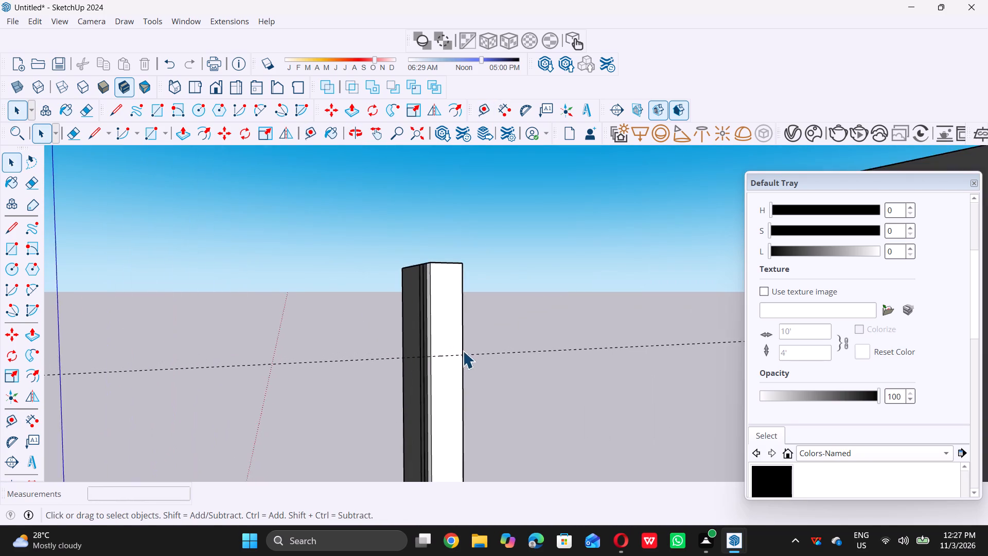
scroll(463, 351, "up", 3)
key("r")
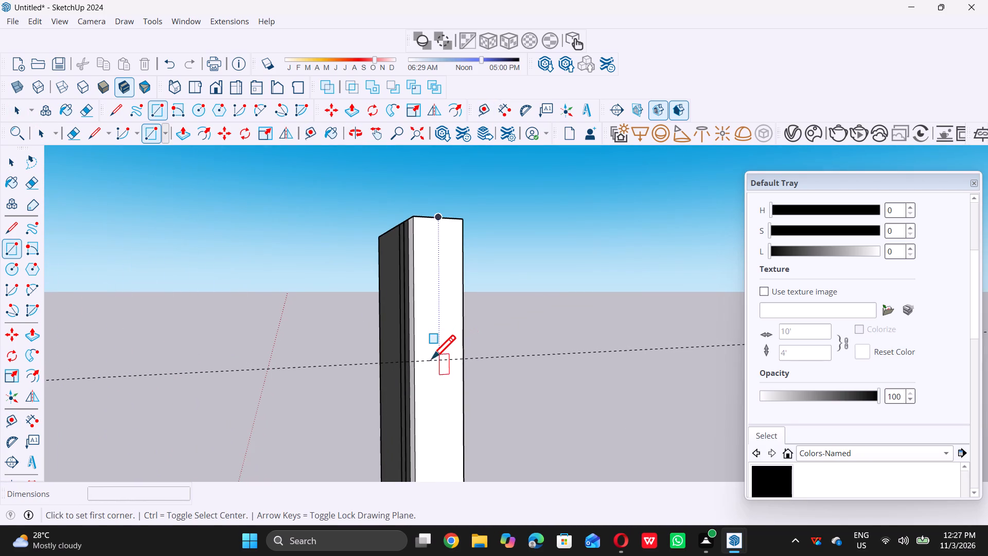
double_click(416, 361)
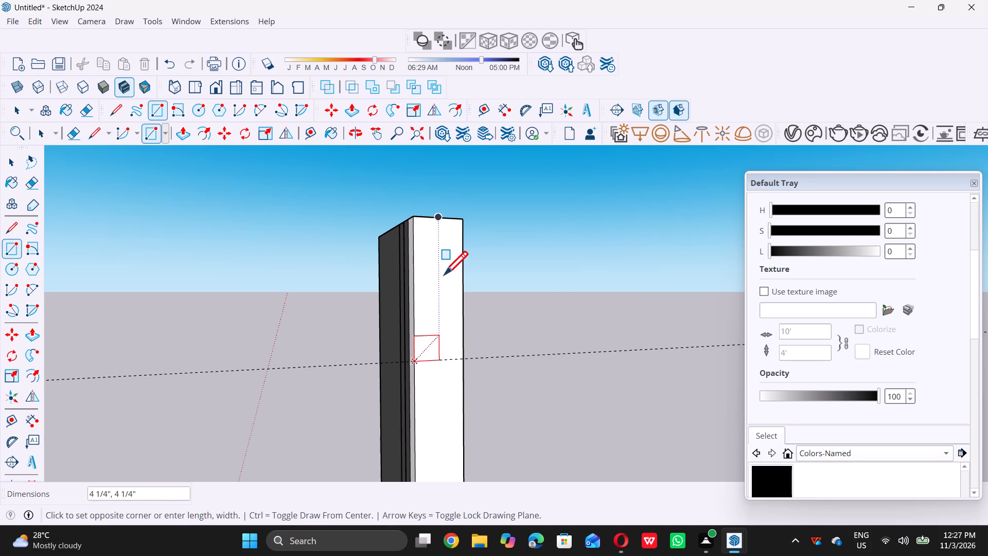
double_click(462, 222)
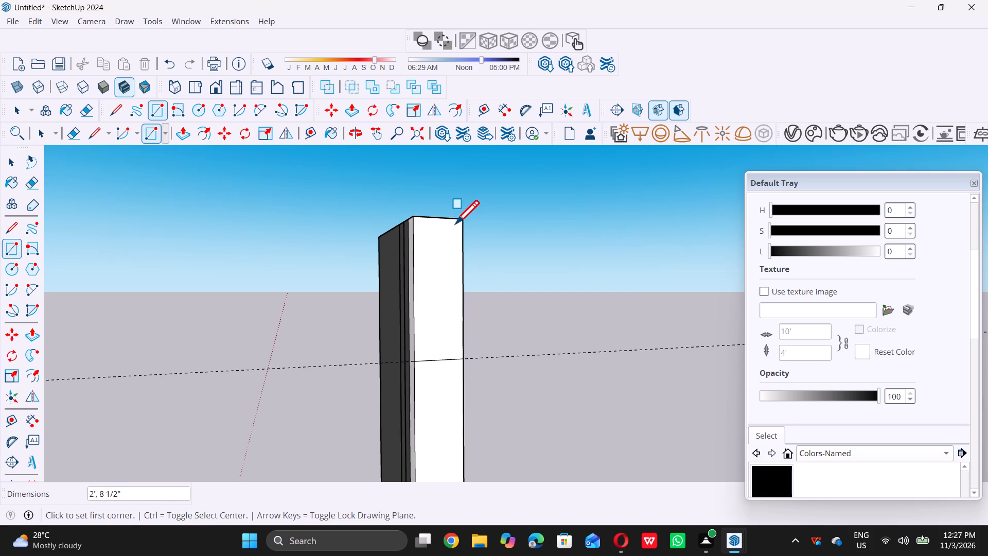
key("space")
Extrude the rectangle at the column's top 9' 1" across to the opposite raised column, forming a connecting top beam.
scroll(456, 222, "down", 15)
middle_click_drag(452, 305, 473, 312)
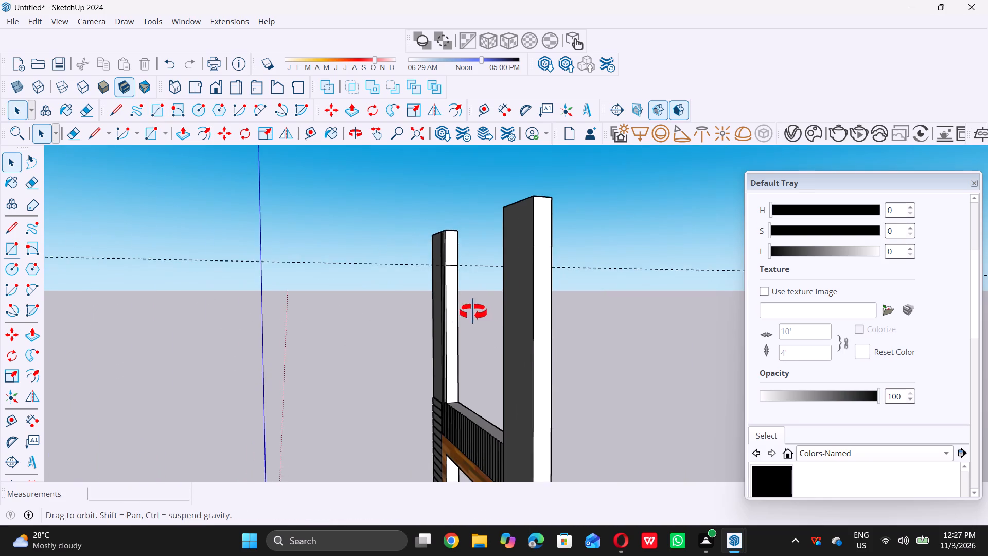
middle_click_drag(473, 312, 582, 333)
middle_click(582, 333)
scroll(442, 255, "up", 10)
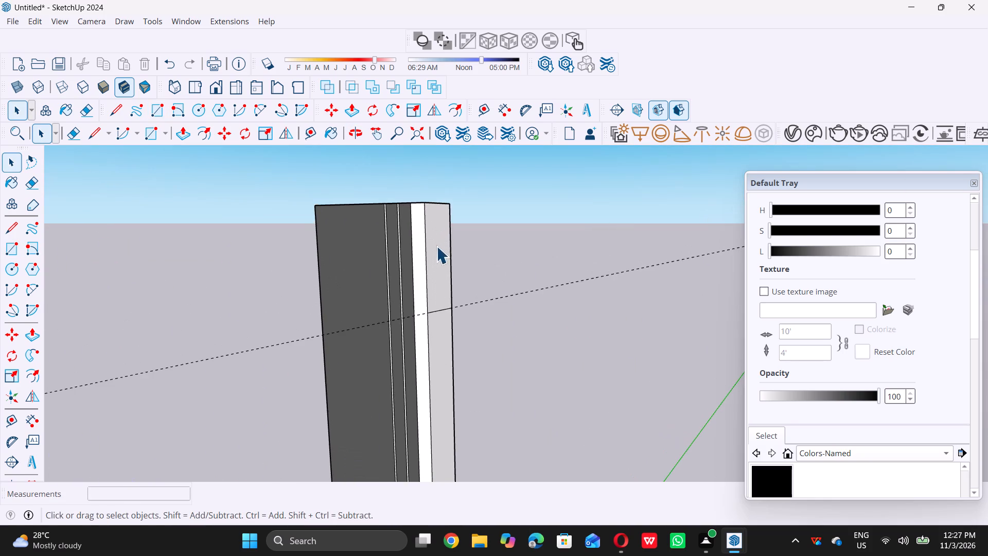
scroll(438, 259, "up", 5)
double_click(436, 269)
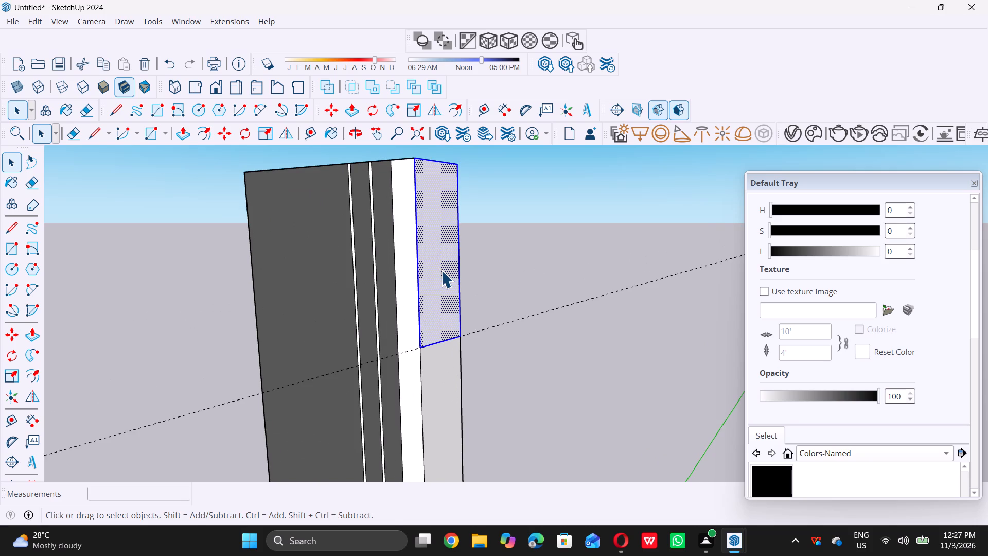
key("p")
triple_click(437, 270)
scroll(456, 283, "down", 6)
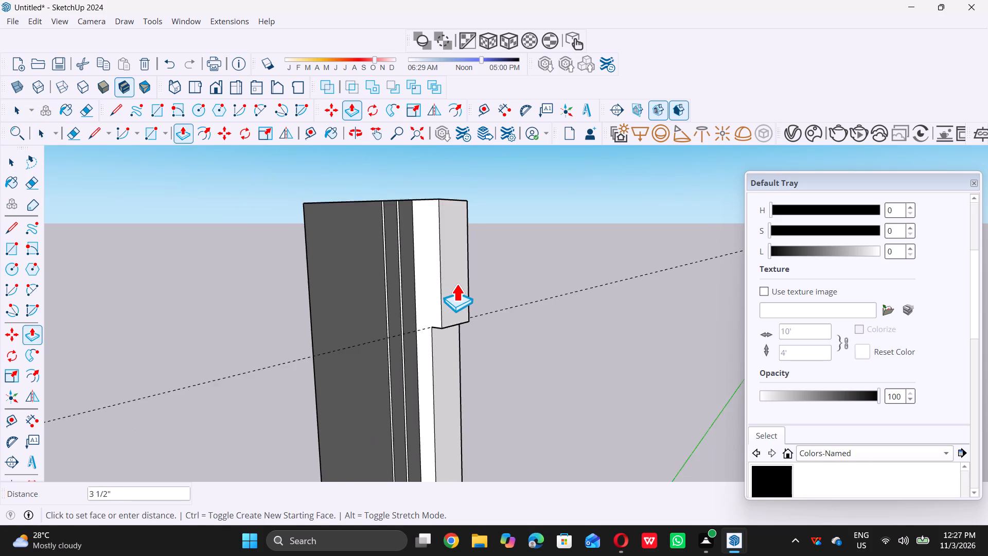
scroll(456, 284, "down", 12)
middle_click_drag(570, 321, 605, 317)
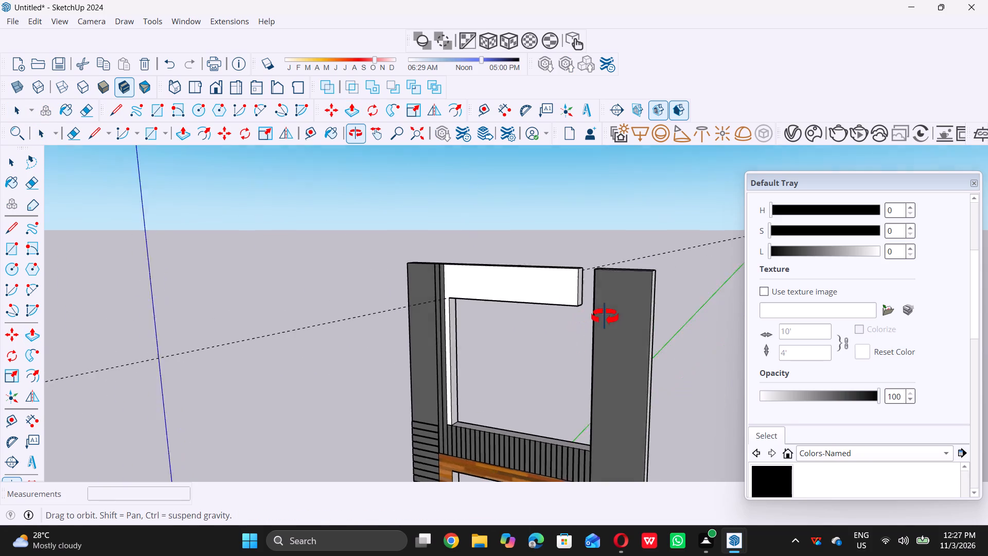
middle_click_drag(605, 317, 622, 316)
middle_click(622, 316)
scroll(602, 308, "up", 6)
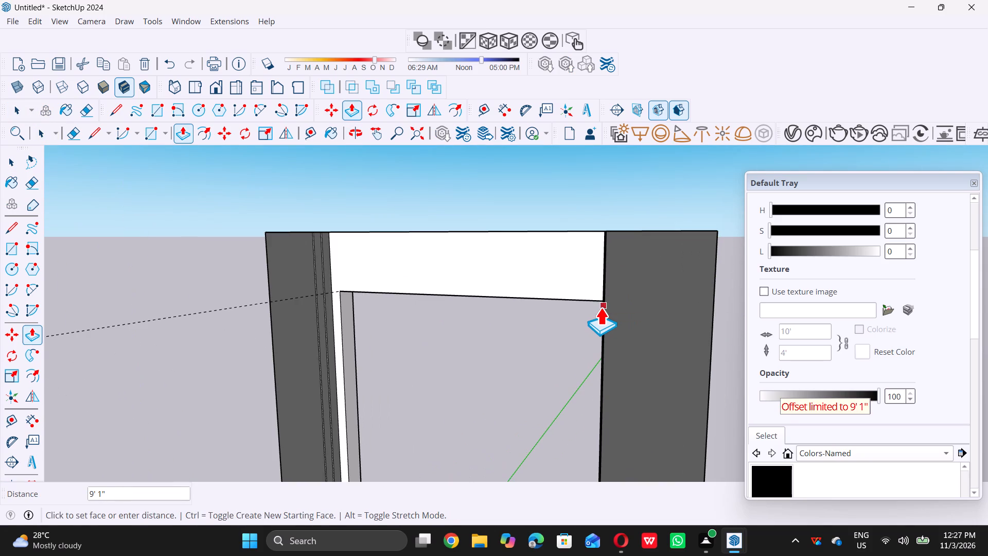
triple_click(601, 307)
key("space")
left_click(463, 336)
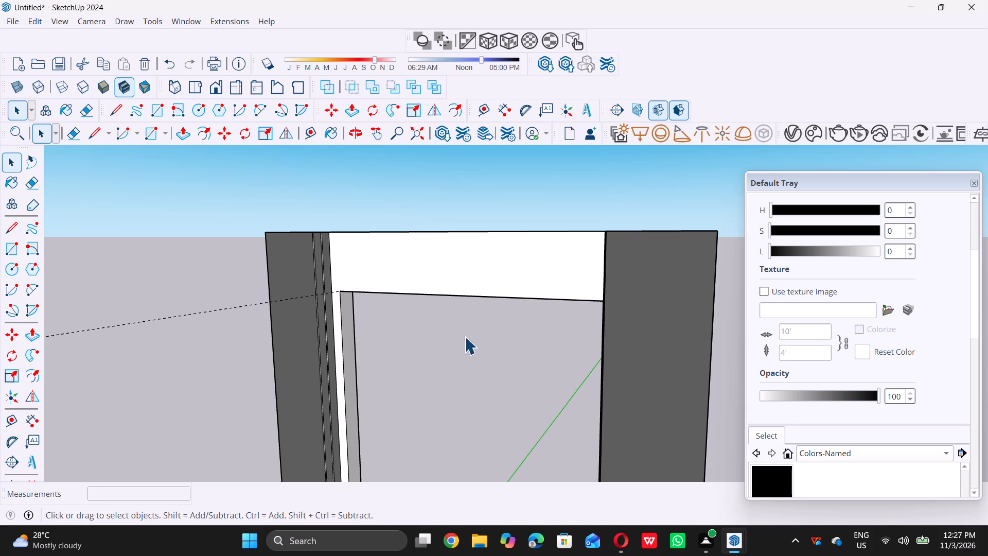
Place a guide line 1' from the end edge of the top beam's underside, where it meets the wide plain dark column.
scroll(502, 321, "down", 10)
middle_click_drag(506, 334, 597, 239)
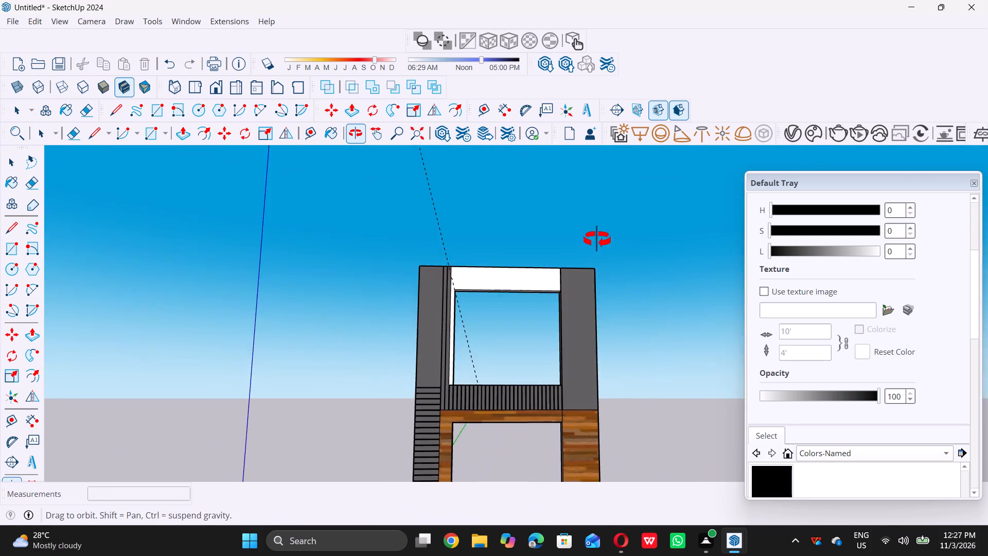
middle_click_drag(597, 239, 616, 214)
middle_click_drag(548, 297, 509, 258)
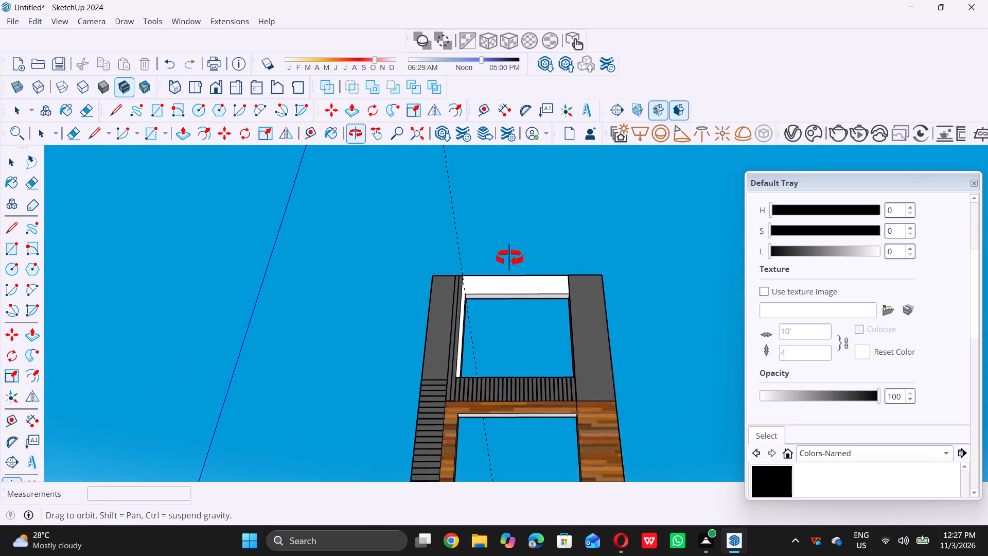
middle_click_drag(509, 258, 507, 252)
scroll(532, 291, "up", 5)
middle_click_drag(557, 294, 540, 280)
scroll(540, 280, "up", 1)
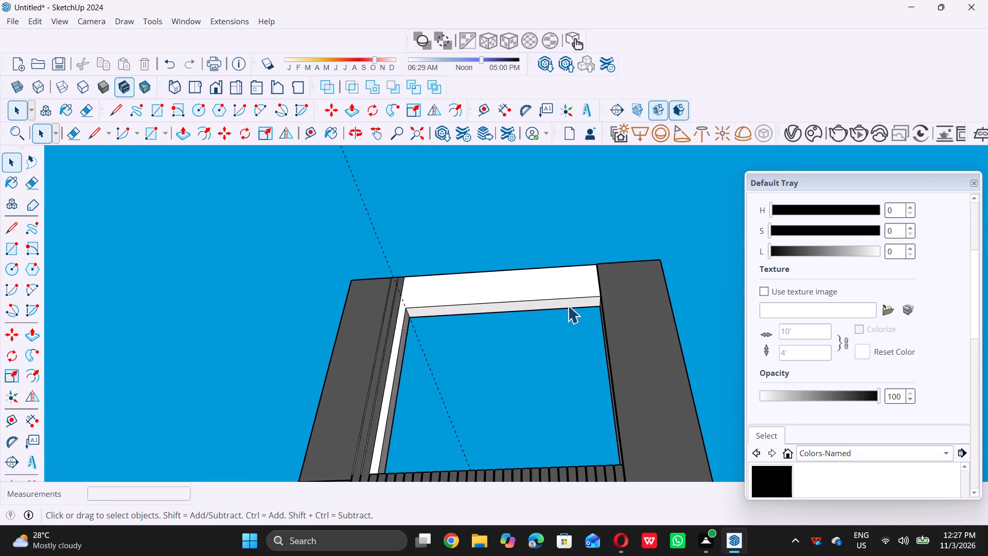
scroll(589, 319, "up", 15)
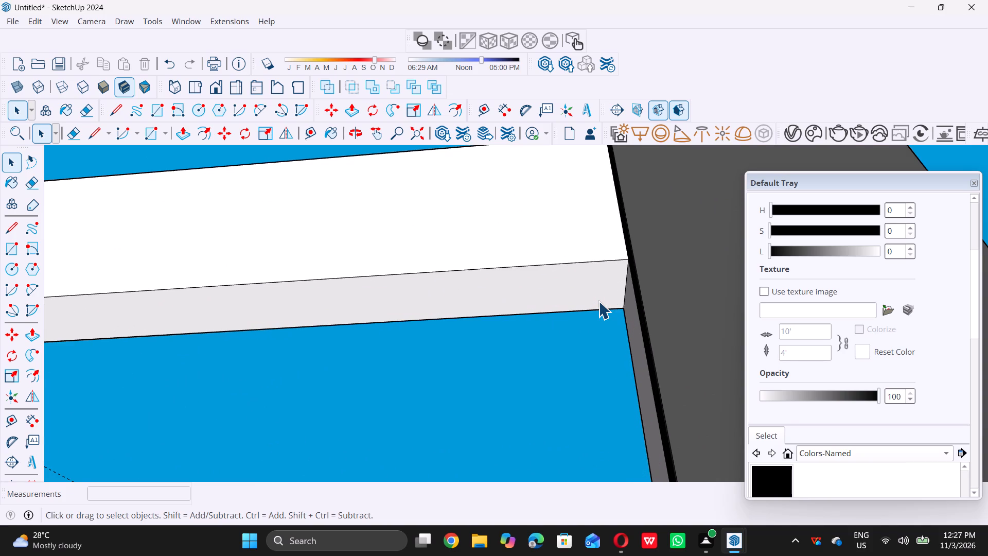
key("t")
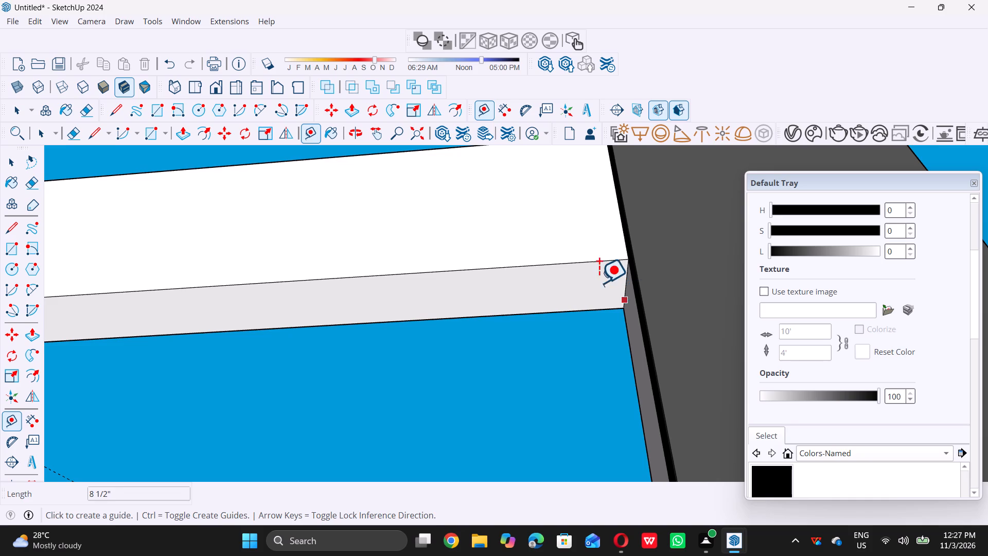
scroll(612, 290, "up", 9)
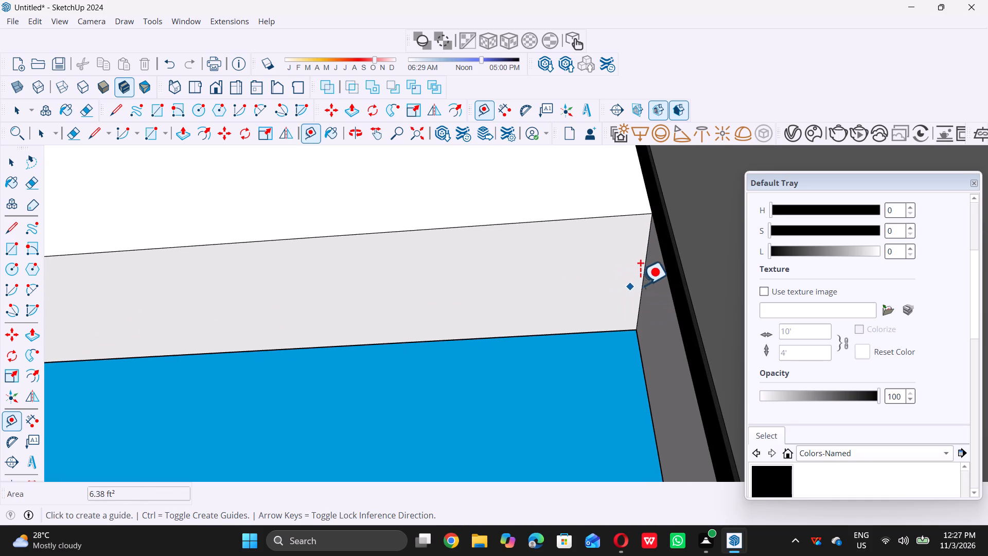
left_click(640, 285)
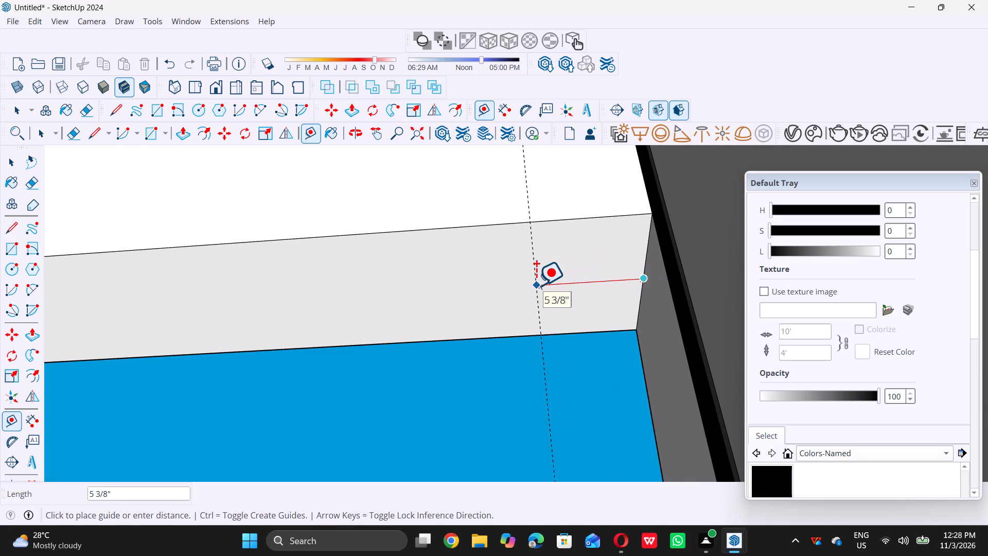
type("1'")
key("Return")
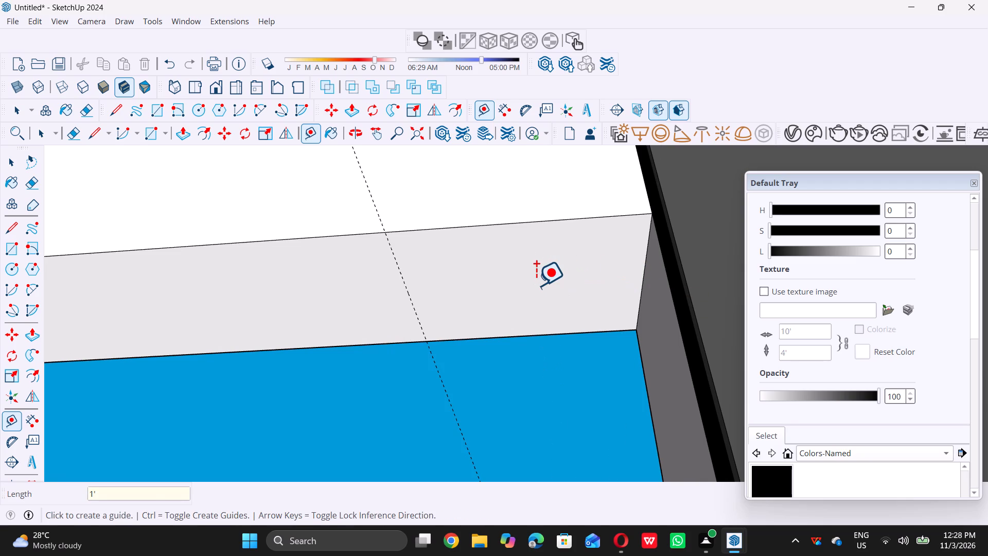
Draw a 1' by 8 1/2" rectangle on the beam's underside, from the guide line to the corner at the plain column.
key("space")
type("R")
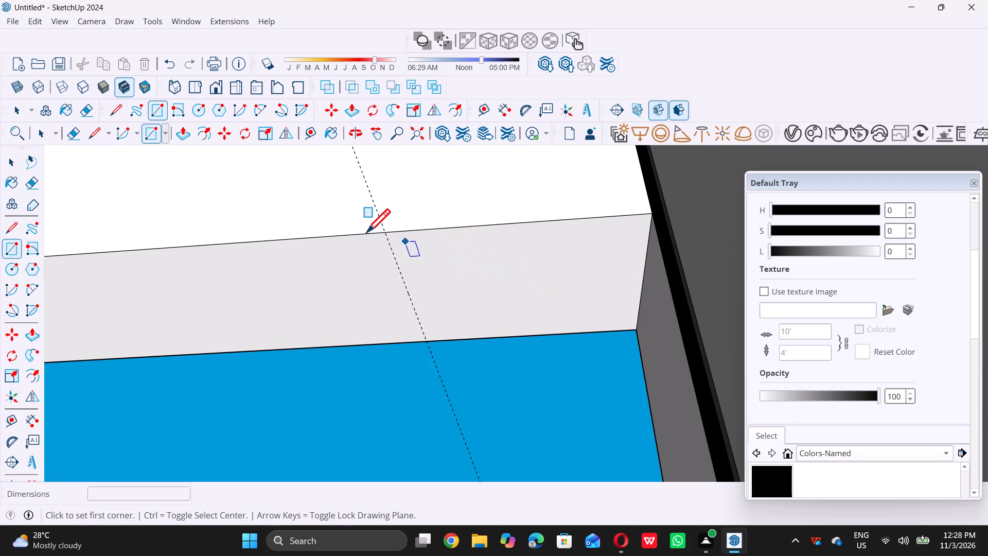
double_click(386, 230)
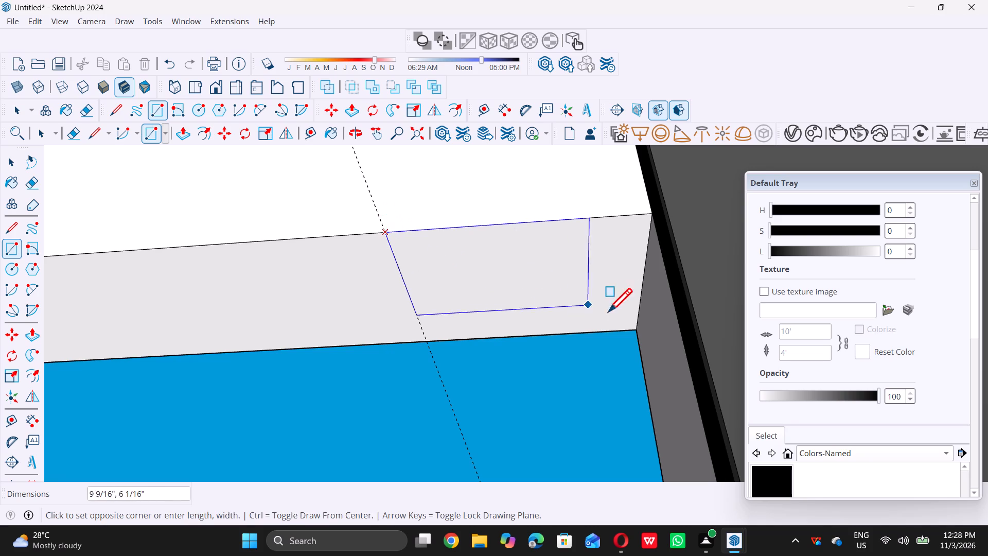
triple_click(638, 333)
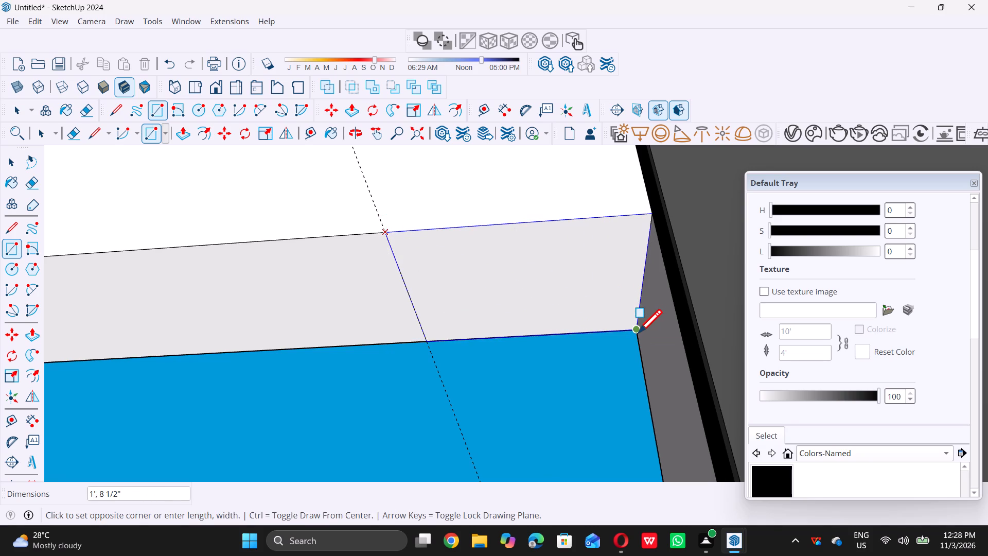
key("space")
Extrude the rectangle 8' down from the beam's underside to the slatted band, forming a post beside the plain column.
scroll(638, 333, "down", 10)
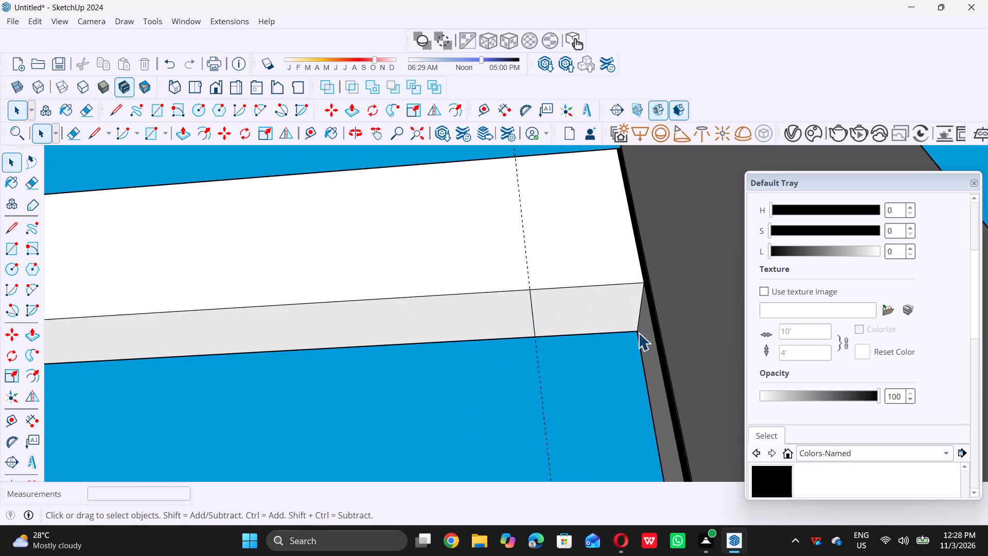
scroll(638, 333, "down", 5)
middle_click_drag(605, 337, 597, 325)
middle_click(596, 324)
middle_click_drag(593, 320, 590, 314)
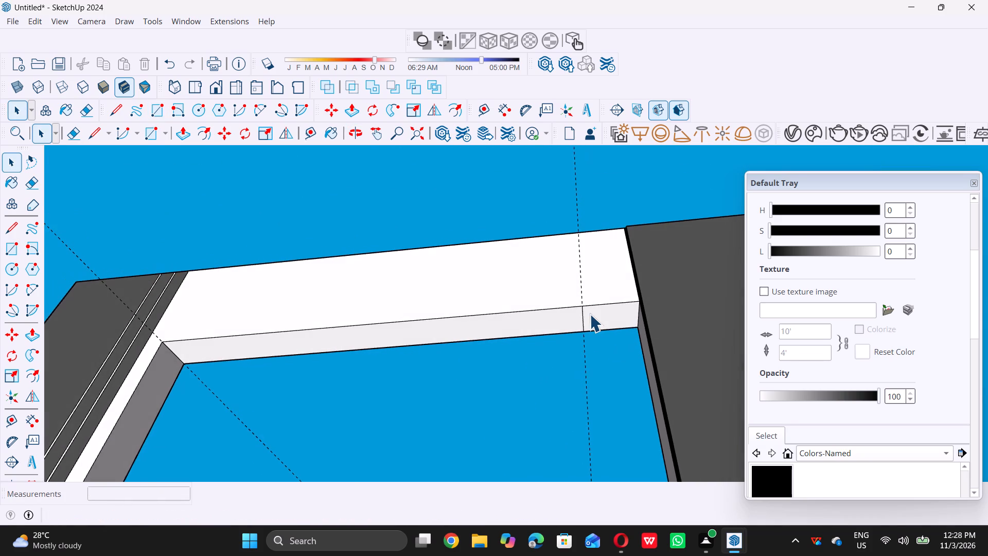
scroll(590, 314, "up", 4)
double_click(590, 314)
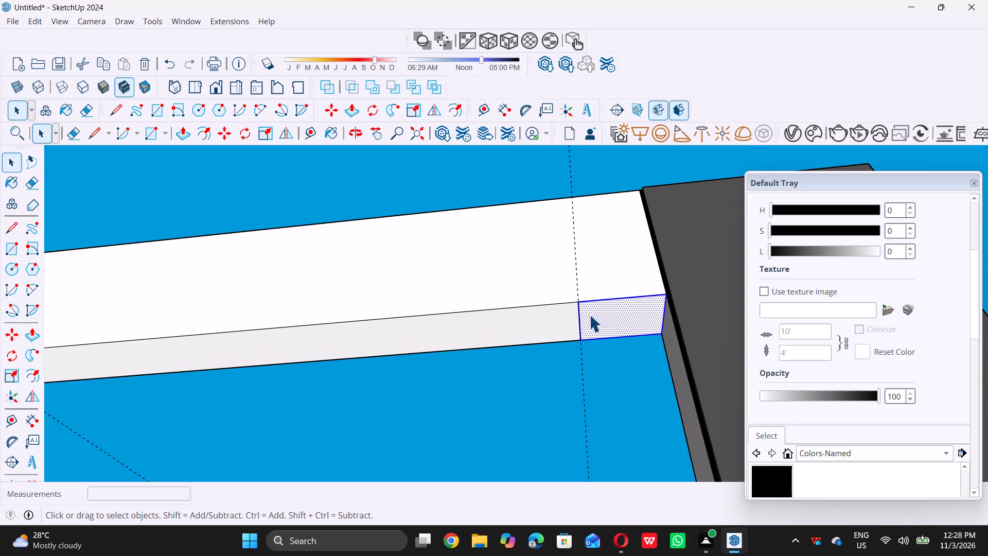
key("p")
left_click(597, 317)
scroll(601, 347, "down", 4)
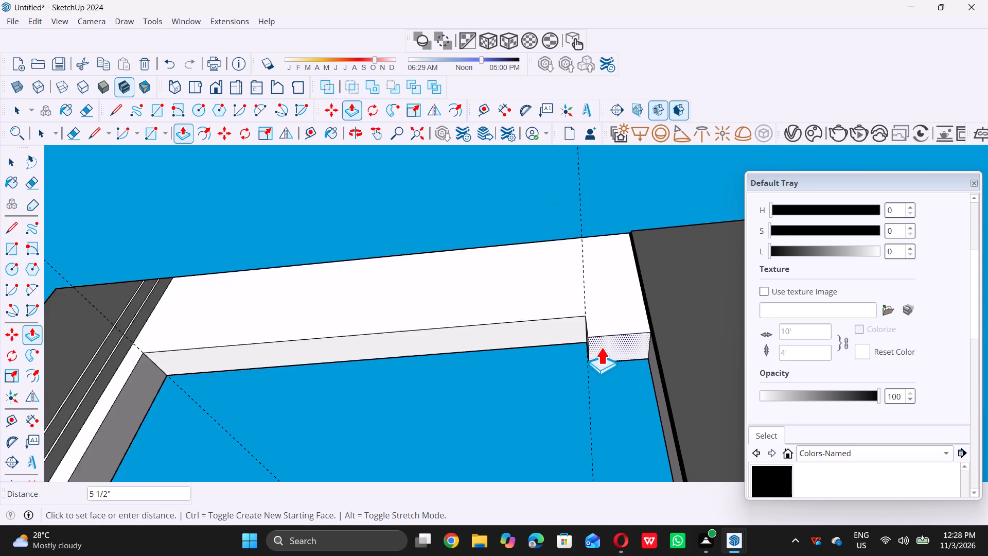
scroll(601, 347, "down", 19)
middle_click_drag(610, 394, 610, 403)
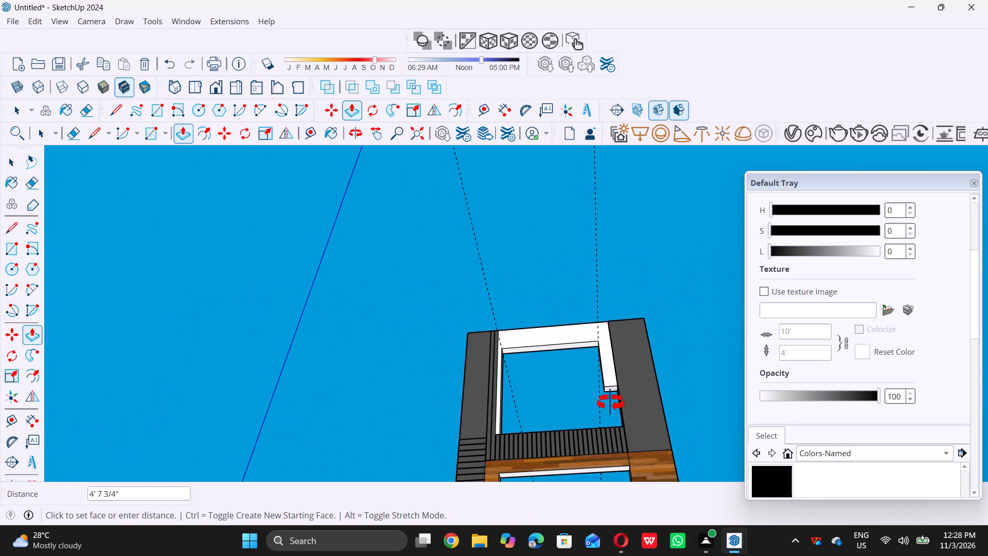
middle_click_drag(610, 403, 604, 467)
scroll(626, 404, "up", 6)
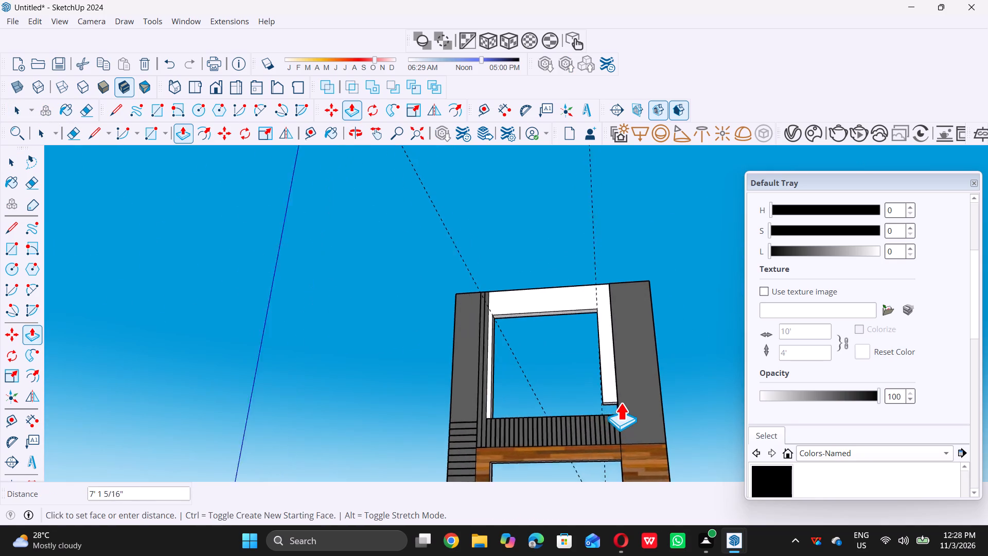
scroll(613, 405, "up", 3)
double_click(613, 433)
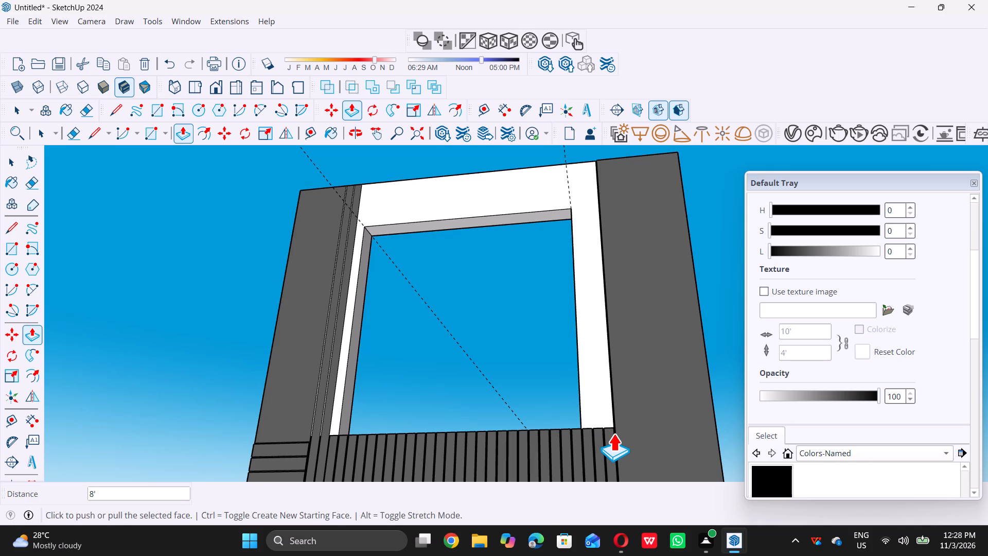
key("space")
Delete all guide lines from the model.
scroll(508, 365, "up", 1)
scroll(506, 354, "down", 10)
middle_click_drag(491, 272, 509, 367)
left_click(37, 21)
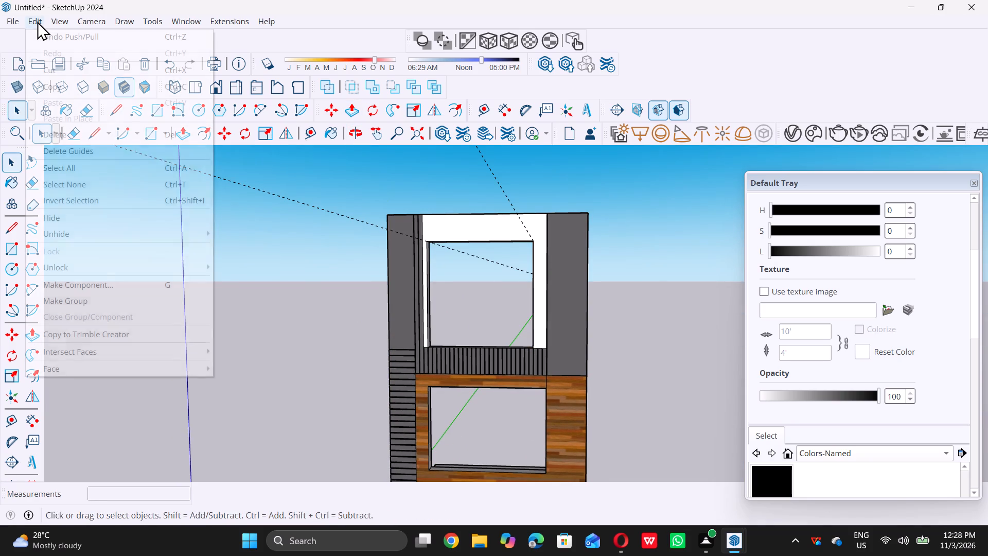
left_click(85, 135)
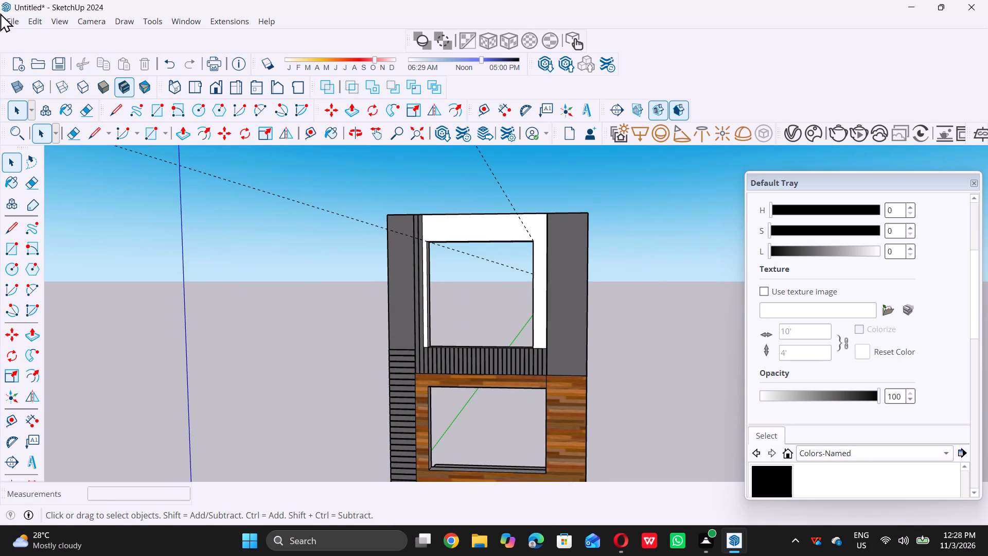
double_click(12, 19)
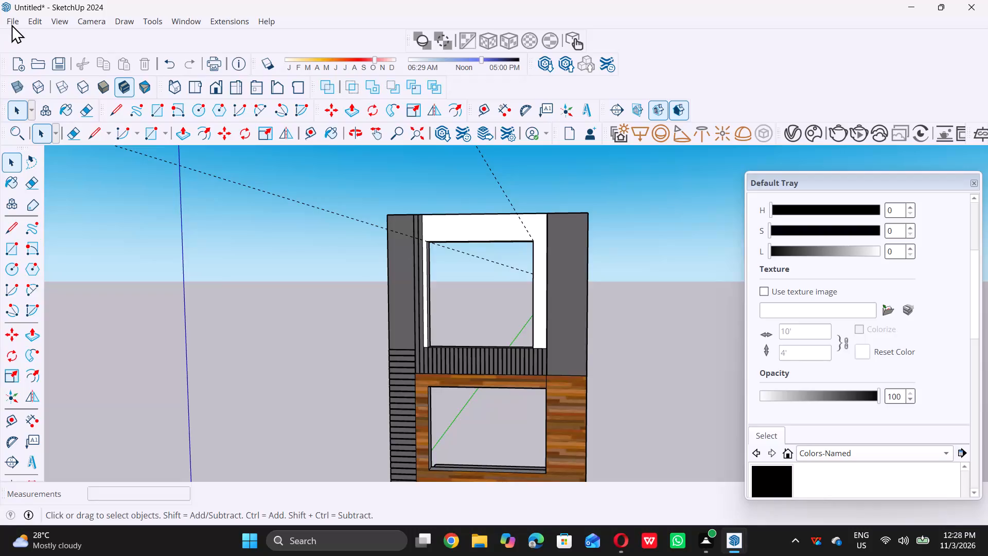
triple_click(11, 24)
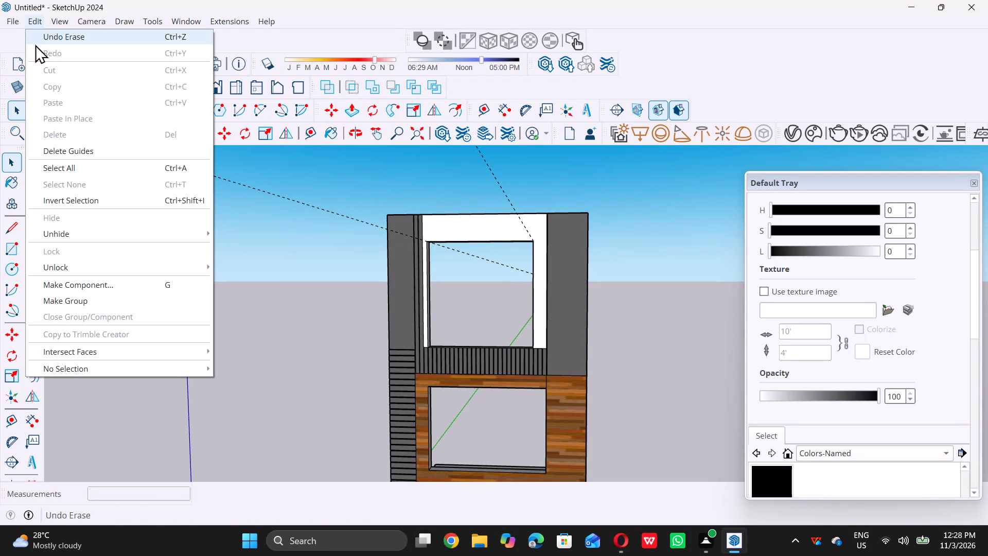
triple_click(73, 150)
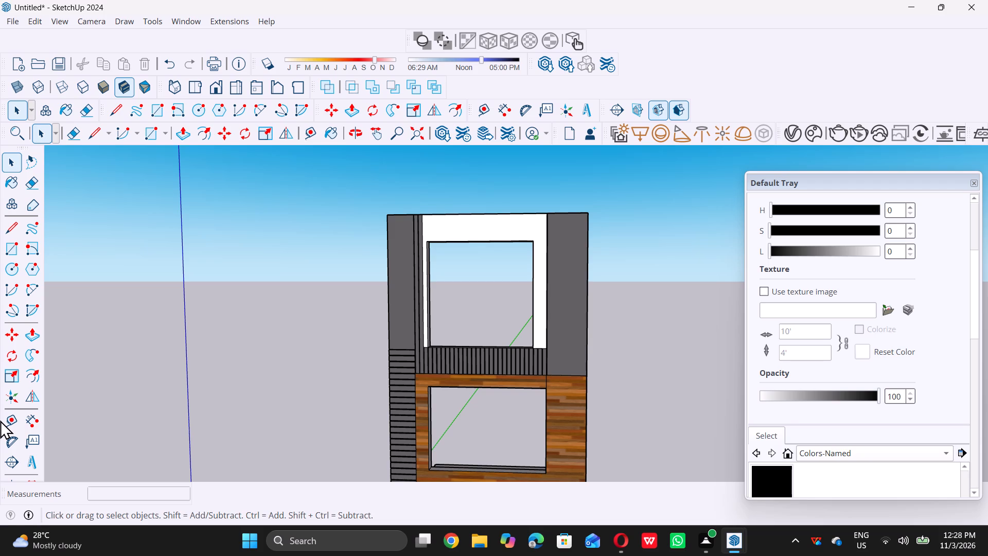
Switch the material library to the Wood collection.
scroll(305, 332, "down", 5)
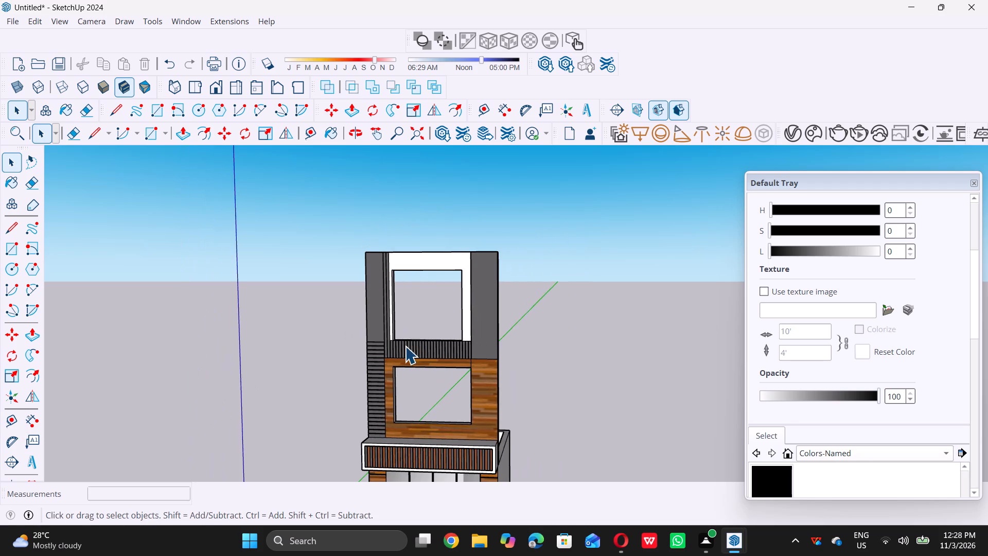
middle_click_drag(405, 346, 422, 343)
scroll(467, 371, "down", 3)
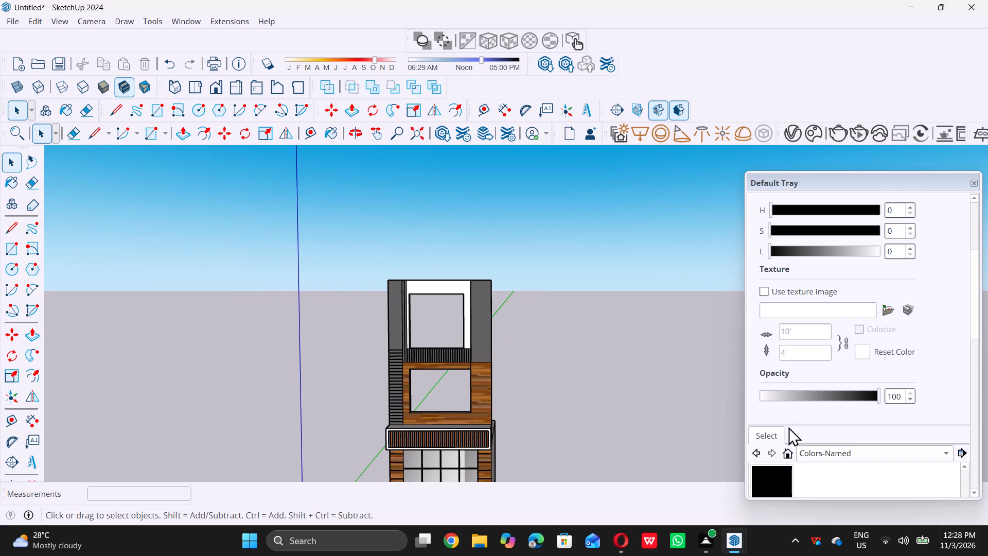
scroll(788, 427, "down", 5)
left_click(946, 415)
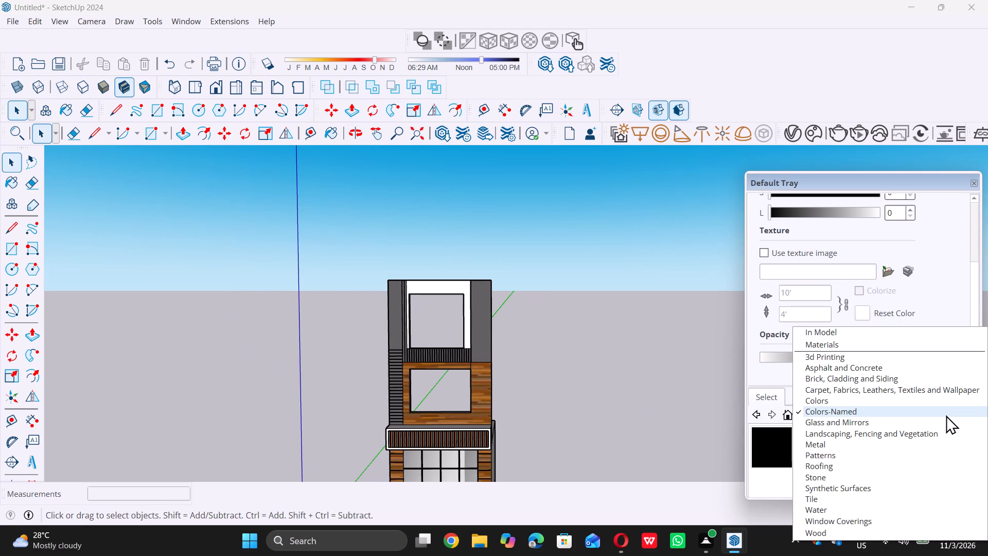
left_click(834, 539)
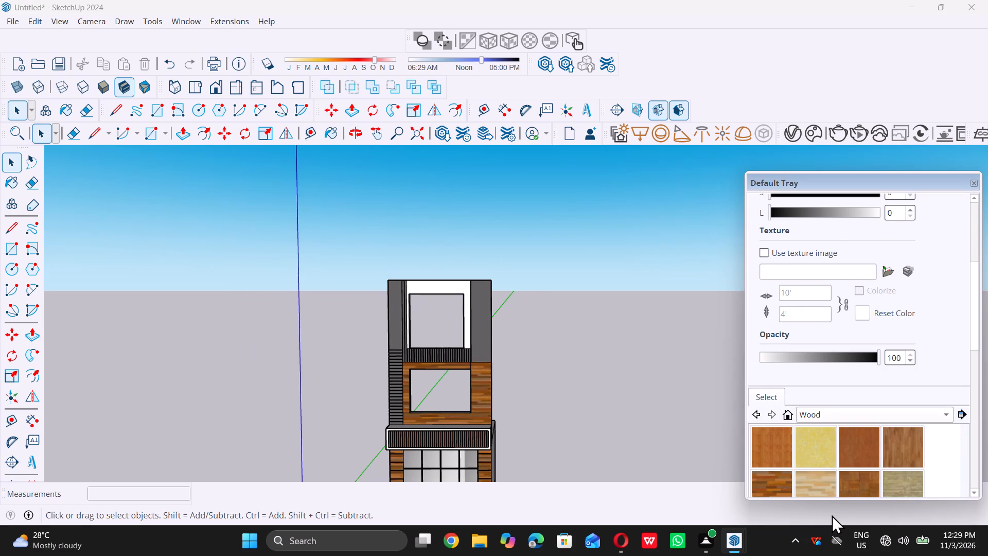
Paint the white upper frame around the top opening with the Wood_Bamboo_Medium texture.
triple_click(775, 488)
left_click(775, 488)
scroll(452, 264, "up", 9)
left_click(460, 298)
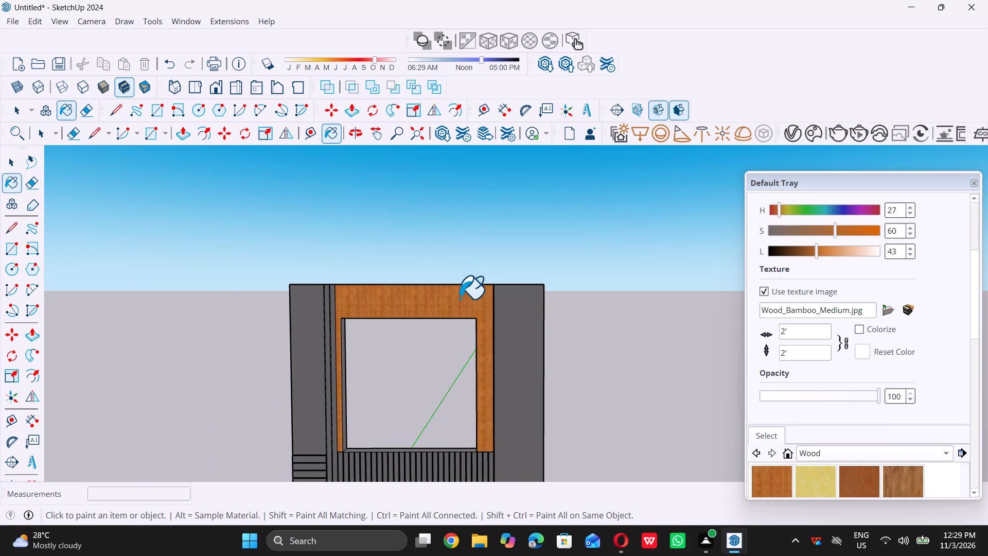
Paint the upper frame around the top opening with the dark multi-toned wood plank material used on the facade below.
scroll(863, 475, "down", 3)
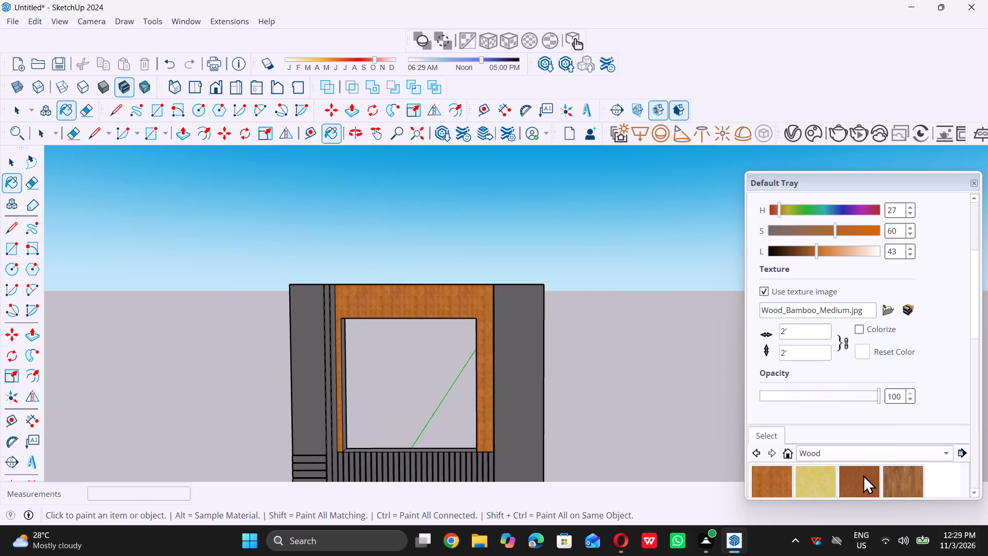
scroll(863, 475, "down", 2)
scroll(859, 475, "up", 6)
scroll(855, 475, "down", 16)
left_click(974, 325)
left_click(972, 338)
left_click(971, 341)
left_click_drag(971, 346, 967, 323)
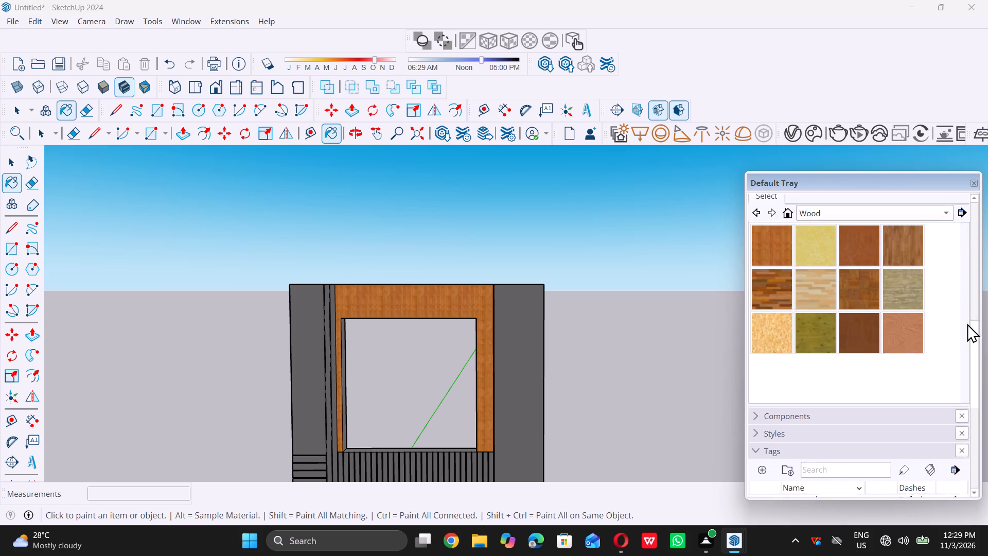
left_click_drag(967, 323, 965, 314)
left_click(965, 314)
double_click(757, 337)
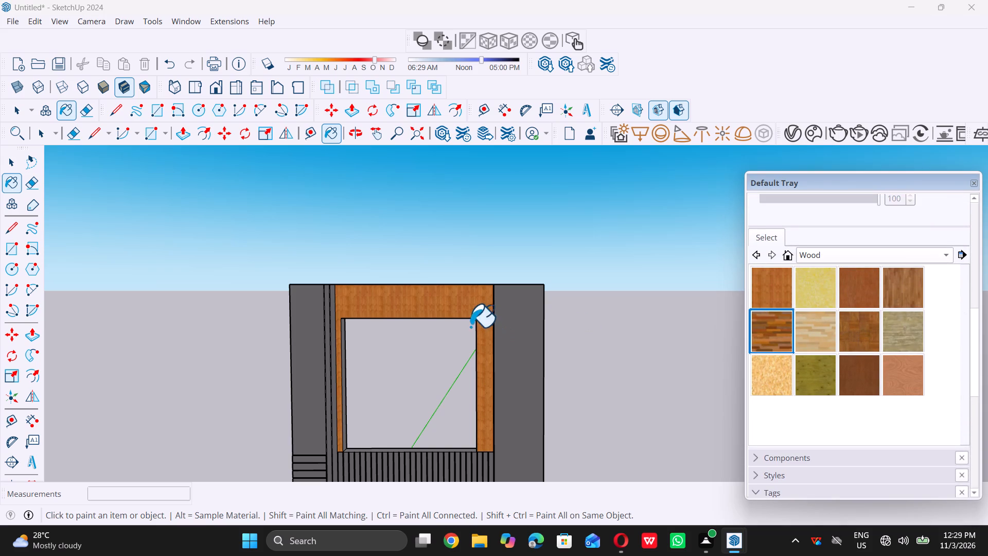
double_click(450, 308)
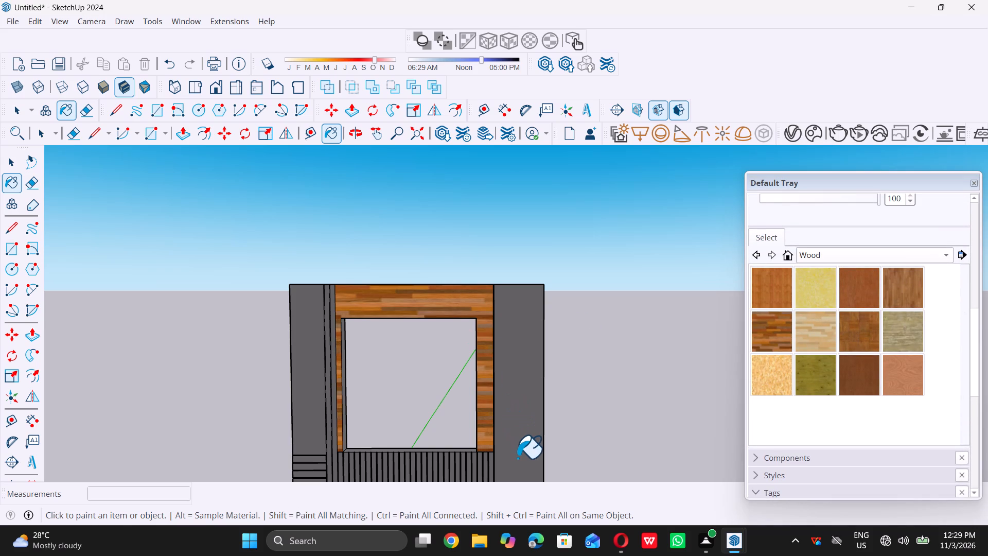
key("space")
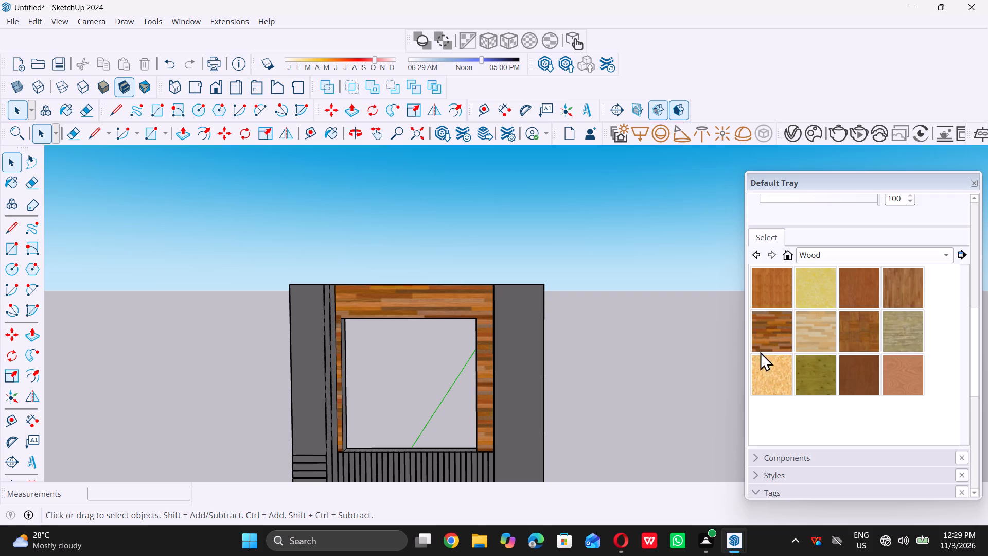
Paint the grey upper face of the left column with the Wood_Floor_Dark material.
left_click(770, 335)
scroll(276, 385, "up", 5)
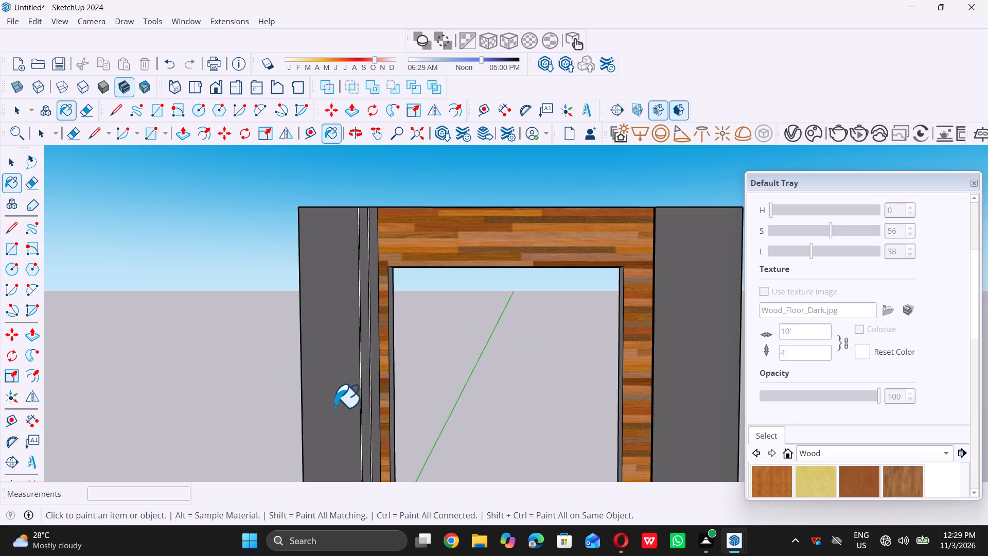
left_click(335, 402)
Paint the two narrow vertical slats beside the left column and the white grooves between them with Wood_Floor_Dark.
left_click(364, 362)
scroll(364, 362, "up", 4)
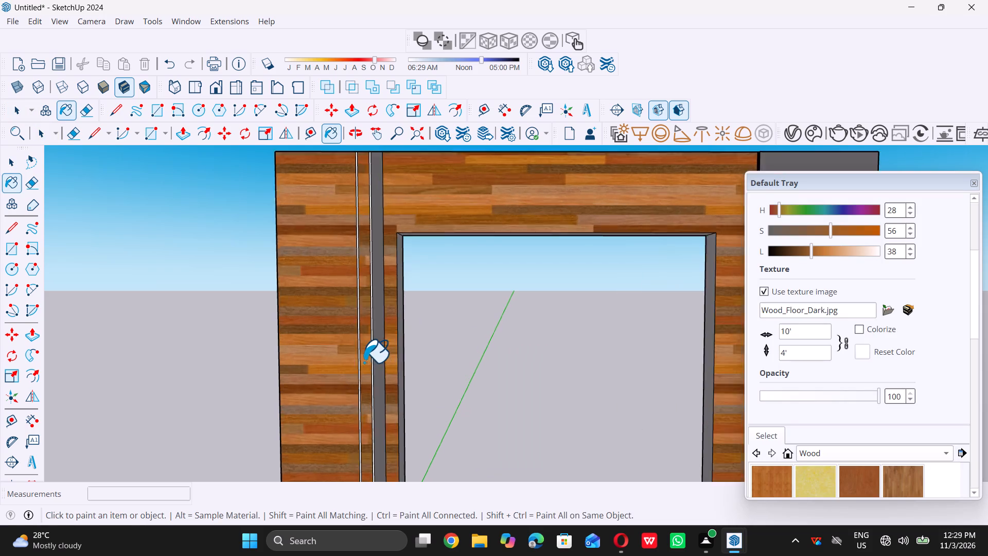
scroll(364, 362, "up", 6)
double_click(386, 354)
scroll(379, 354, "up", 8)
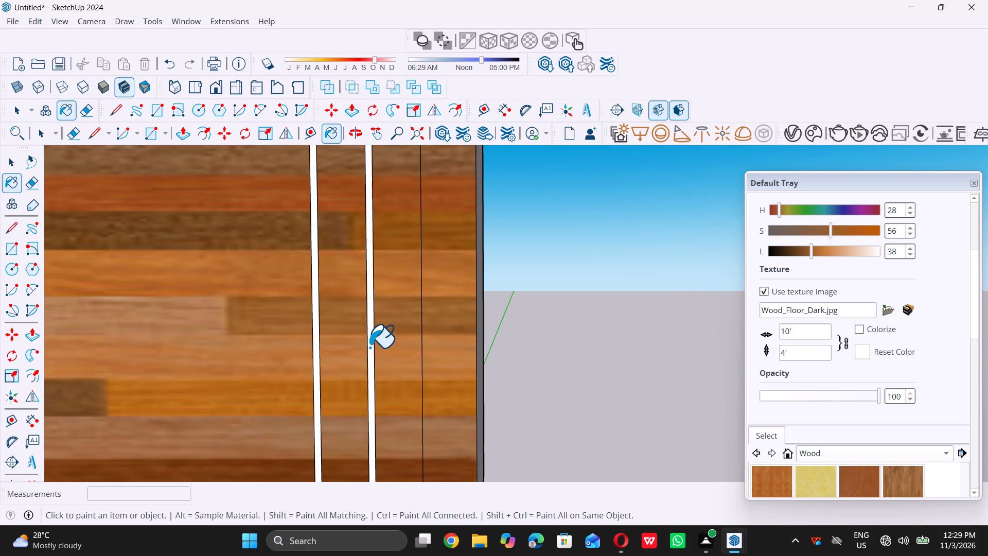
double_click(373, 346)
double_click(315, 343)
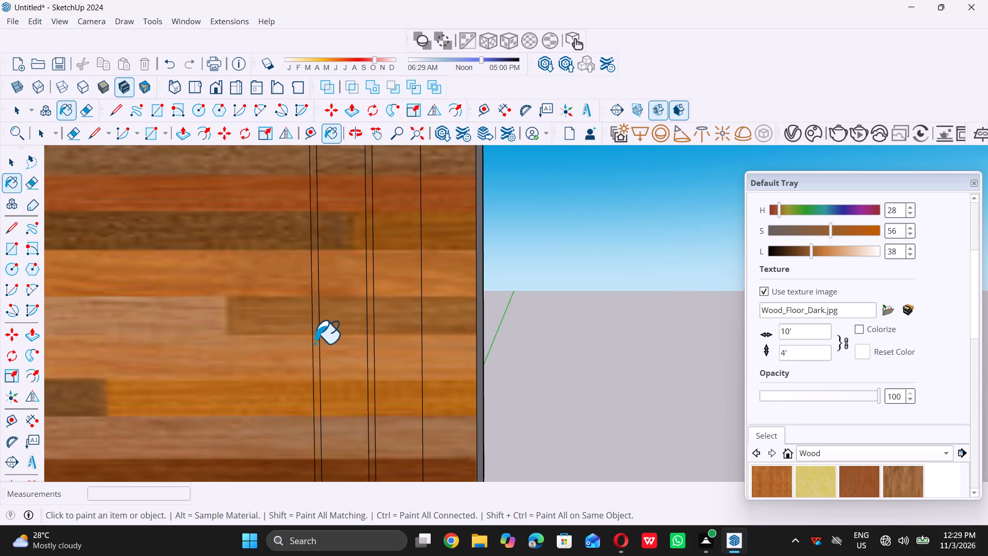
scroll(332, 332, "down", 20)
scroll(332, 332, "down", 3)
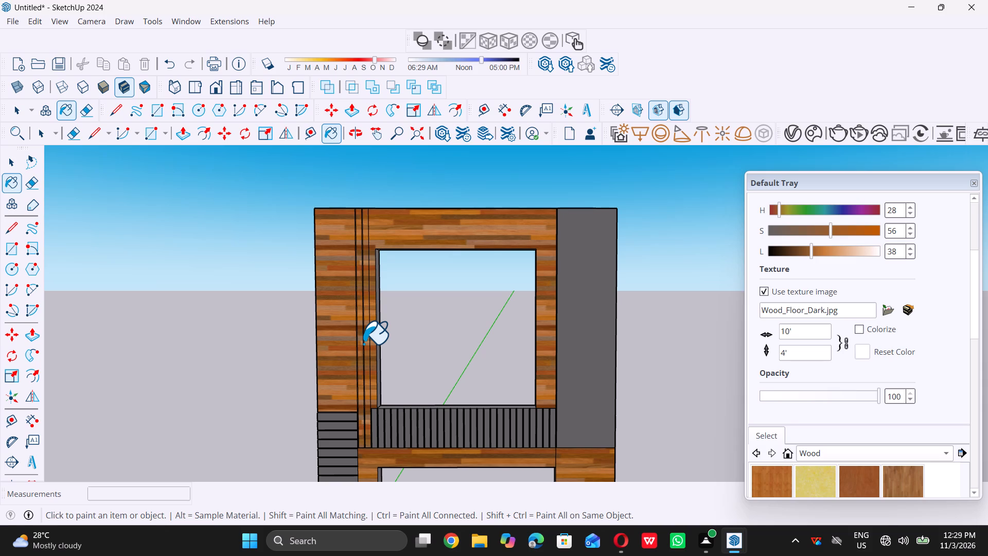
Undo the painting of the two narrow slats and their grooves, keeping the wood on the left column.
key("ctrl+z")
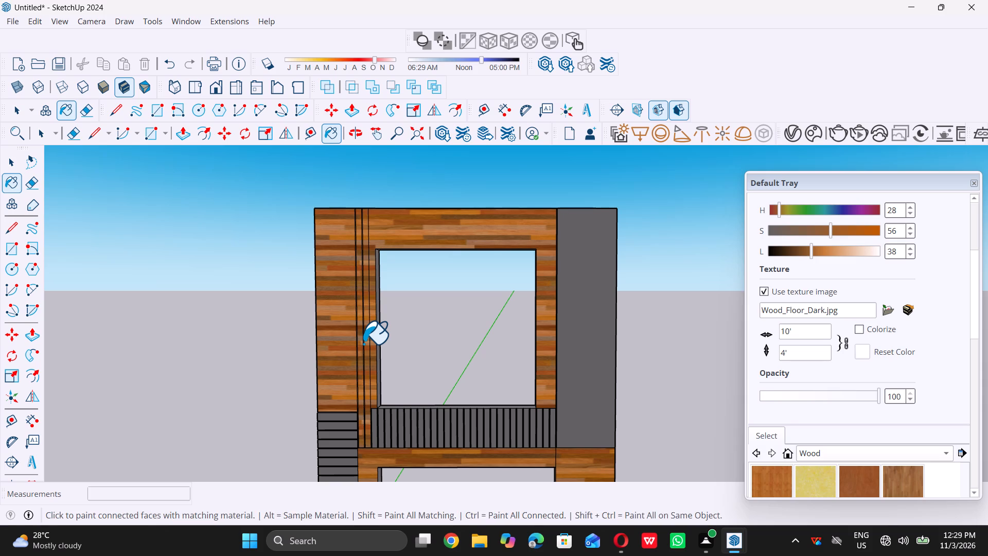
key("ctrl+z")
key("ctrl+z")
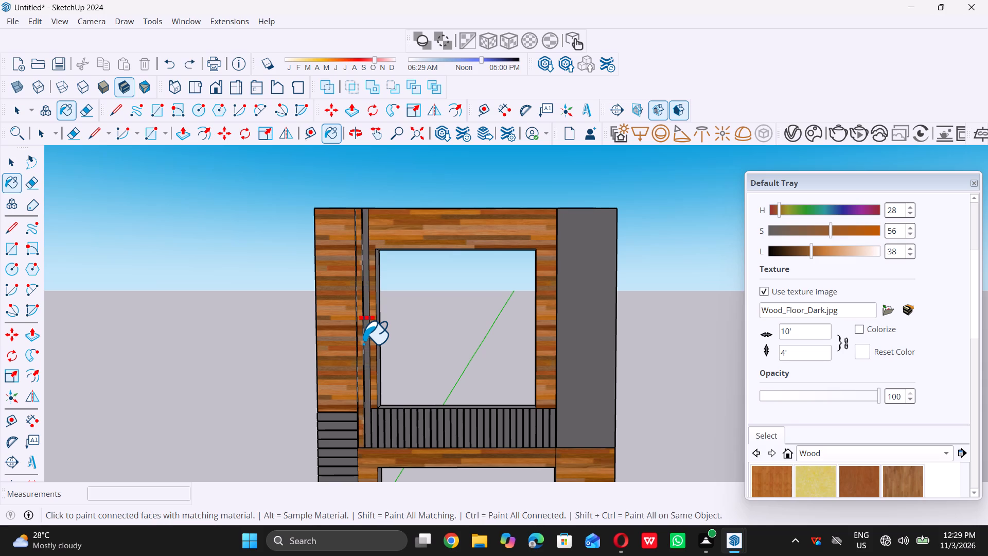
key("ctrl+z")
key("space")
Draw an 8 1/2" horizontal line across the two narrow slats, starting from the lower corner of the ledge below the left column's wood face.
scroll(388, 443, "up", 4)
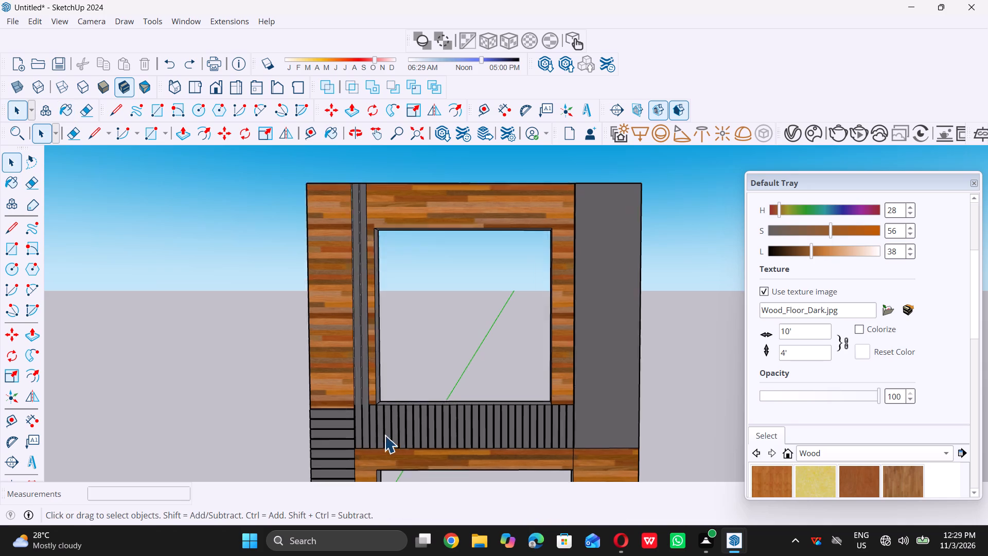
scroll(384, 435, "up", 2)
scroll(341, 412, "up", 20)
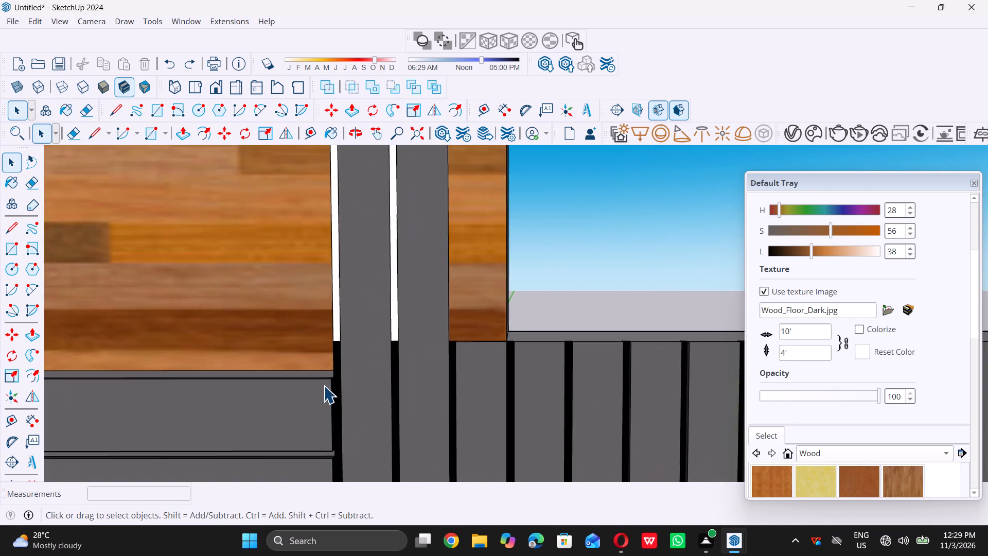
scroll(324, 386, "up", 6)
middle_click_drag(333, 350, 350, 319)
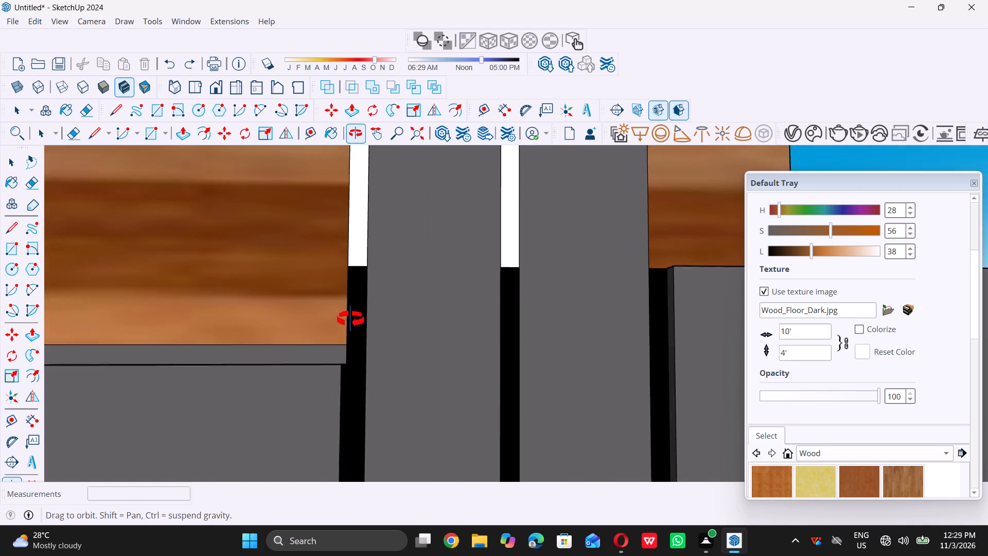
middle_click_drag(350, 319, 358, 307)
scroll(353, 336, "up", 9)
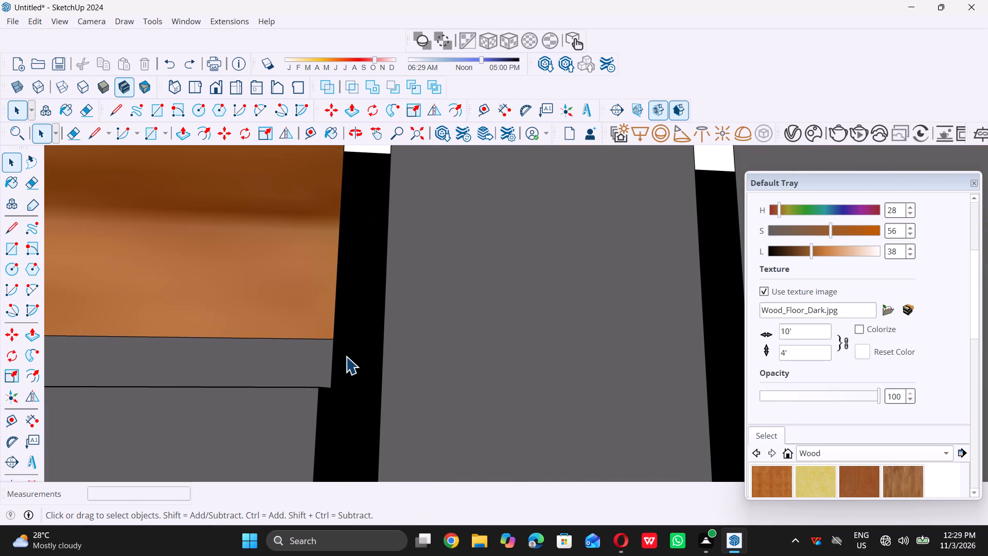
scroll(346, 356, "up", 1)
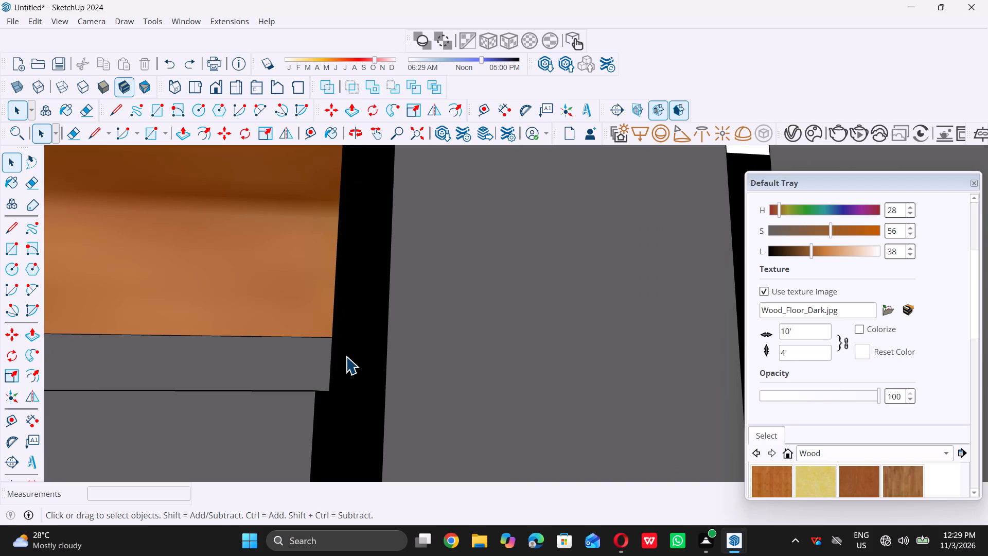
key("l")
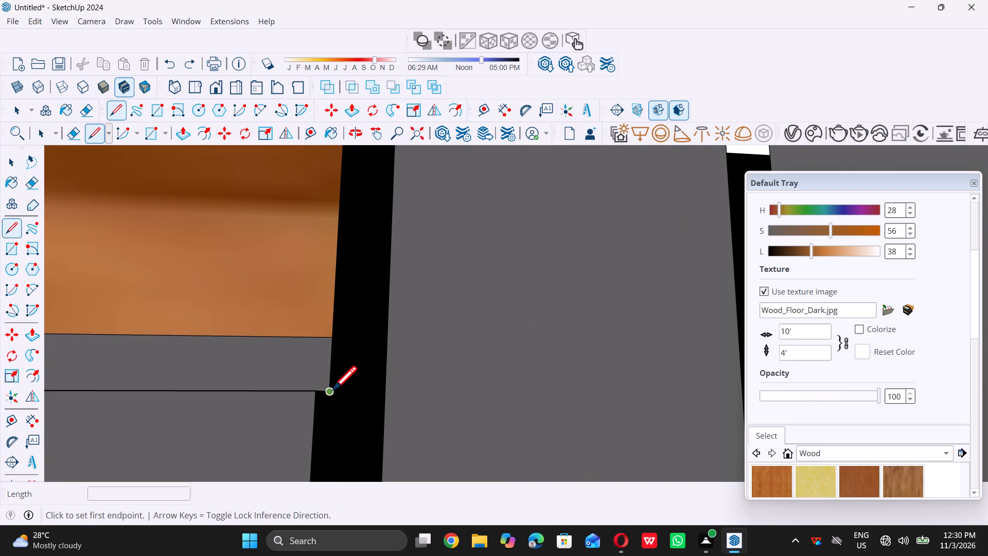
double_click(333, 389)
scroll(333, 389, "down", 12)
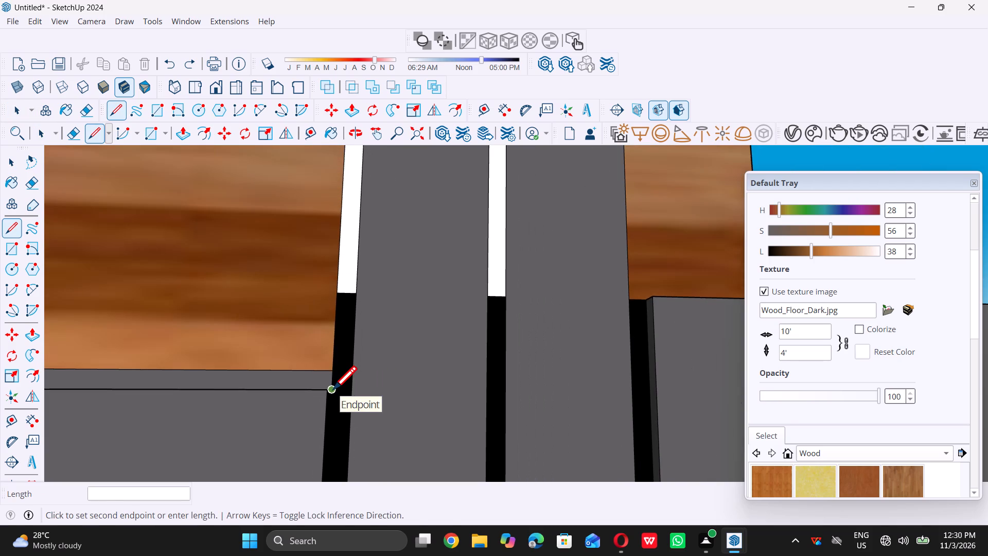
double_click(647, 388)
scroll(442, 337, "down", 19)
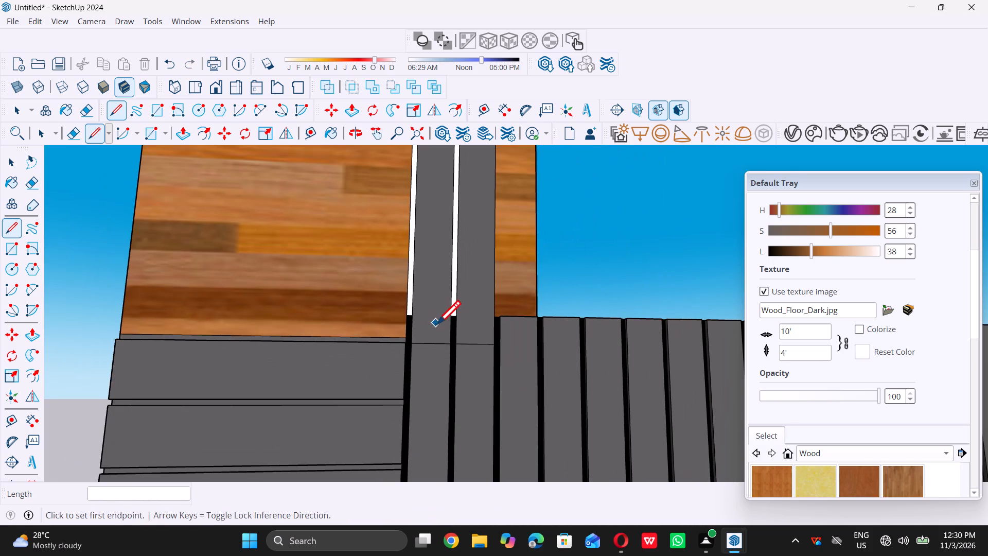
scroll(443, 324, "down", 5)
middle_click_drag(444, 327, 444, 328)
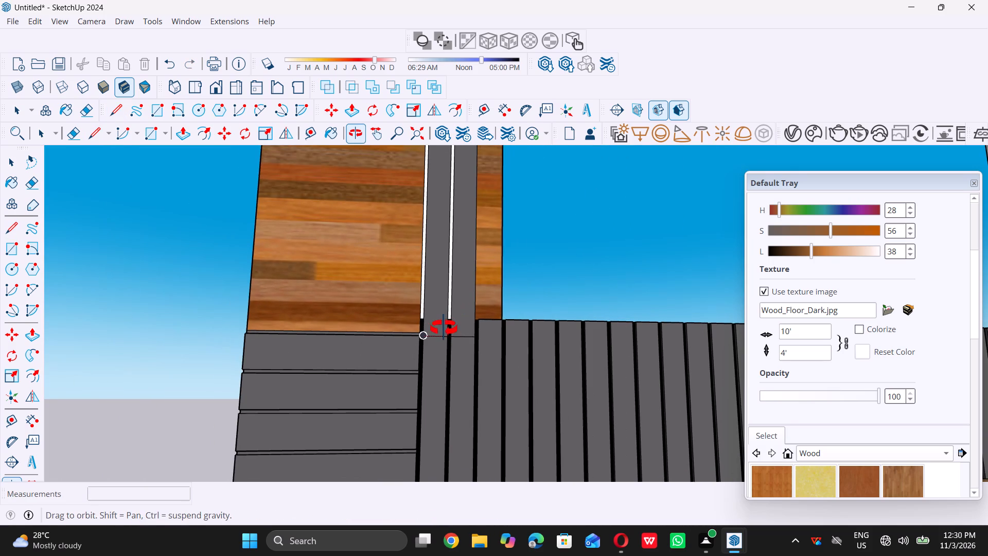
middle_click_drag(444, 328, 437, 359)
middle_click(437, 359)
key("space")
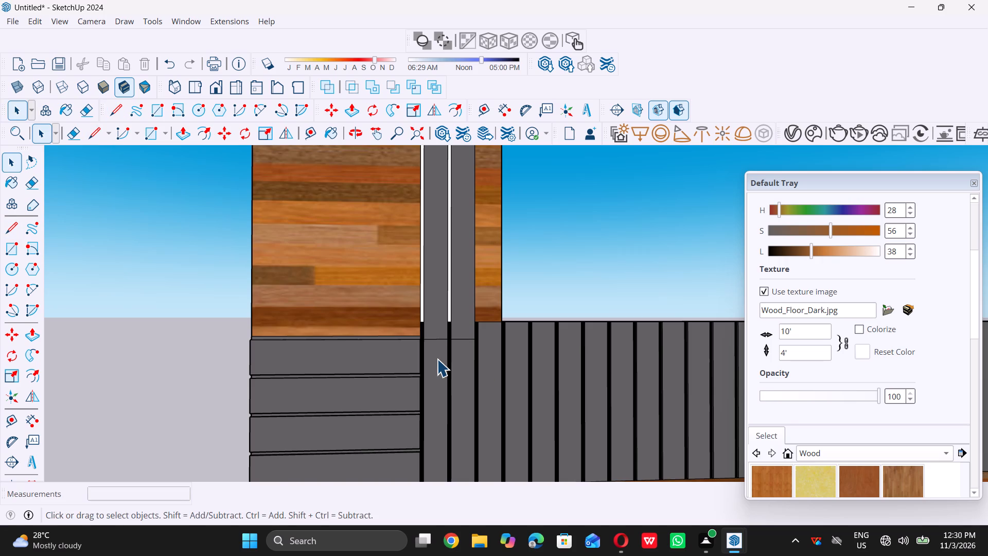
Paint the two narrow slats above the new line and the white grooves beside them with Wood_Floor_Dark.
scroll(437, 359, "down", 10)
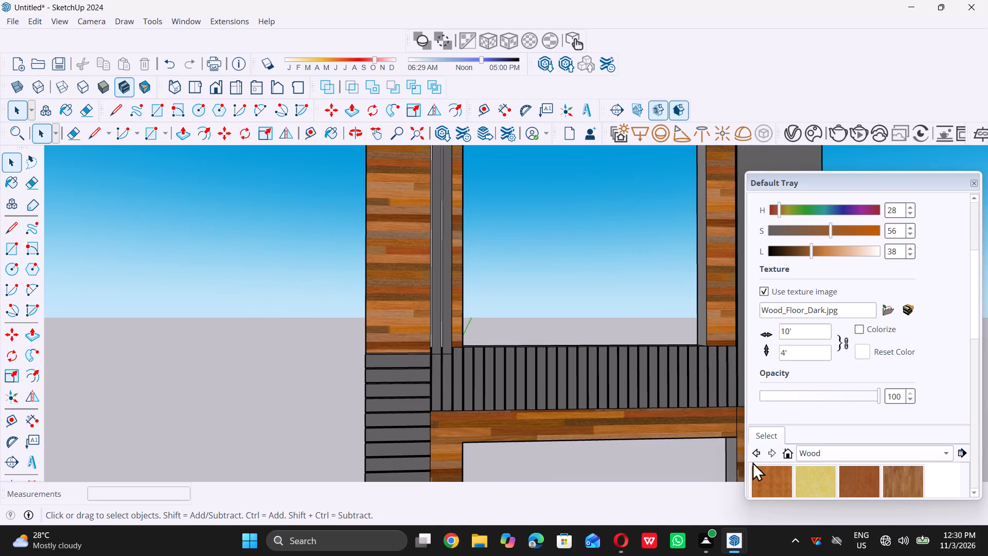
scroll(775, 462, "down", 4)
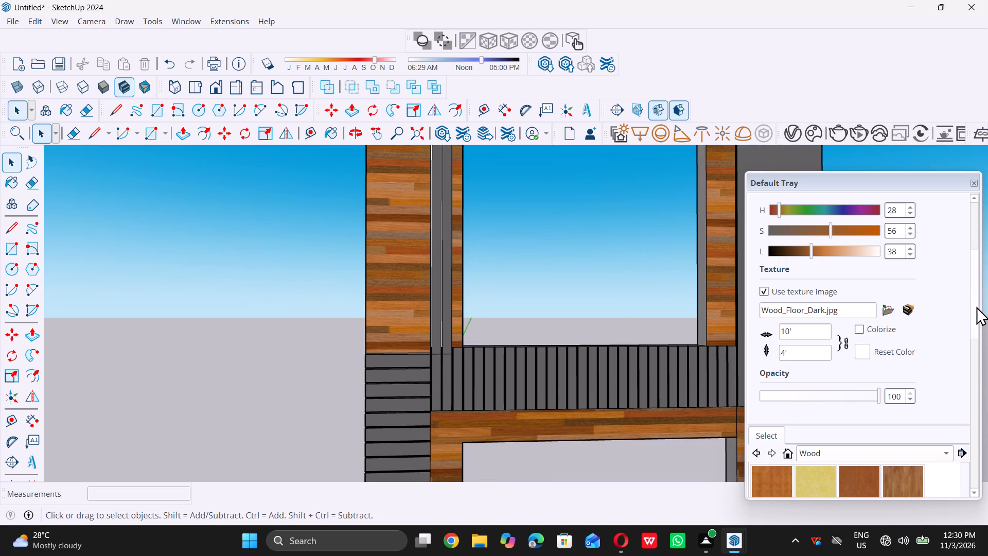
left_click(973, 306)
left_click_drag(973, 306, 974, 348)
left_click(974, 348)
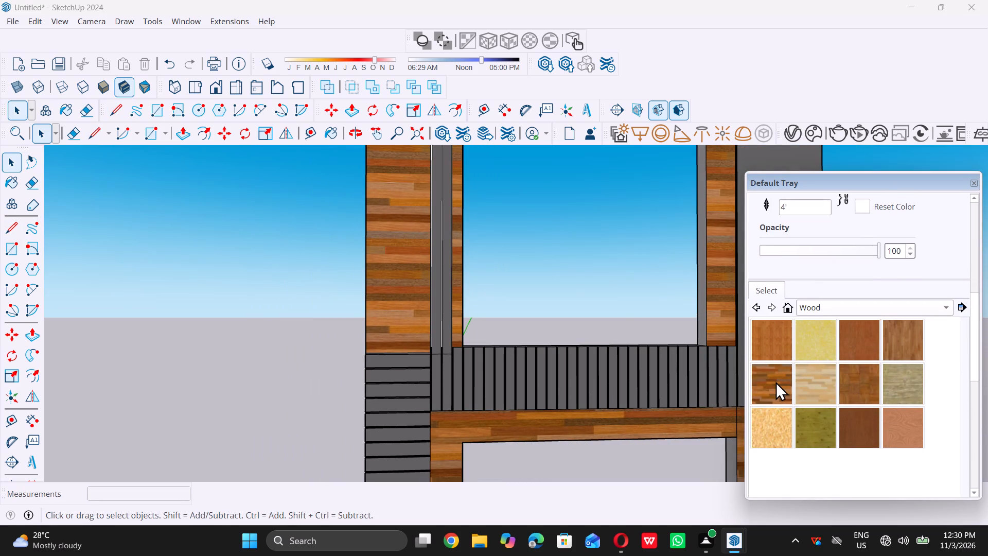
double_click(775, 381)
scroll(418, 317, "up", 9)
triple_click(448, 324)
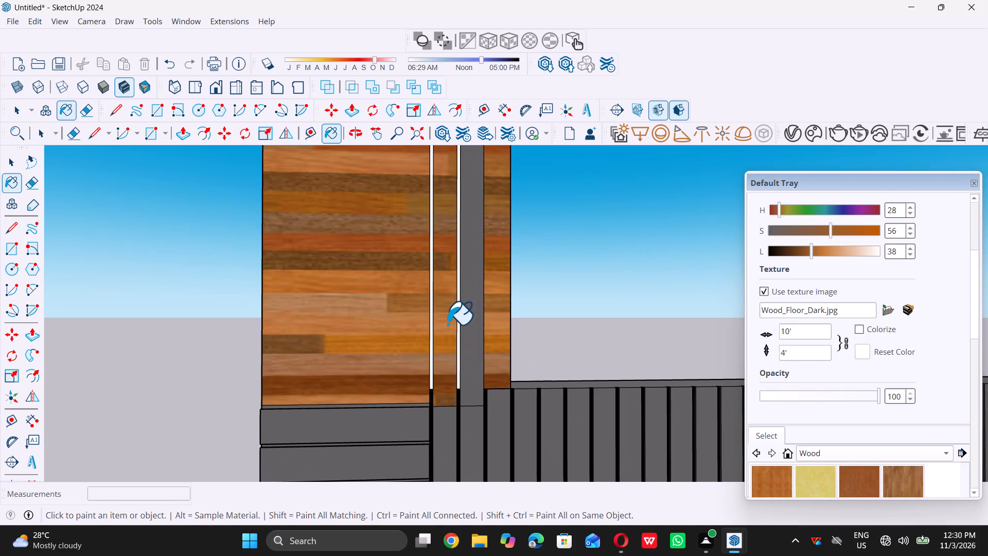
left_click(461, 325)
double_click(467, 324)
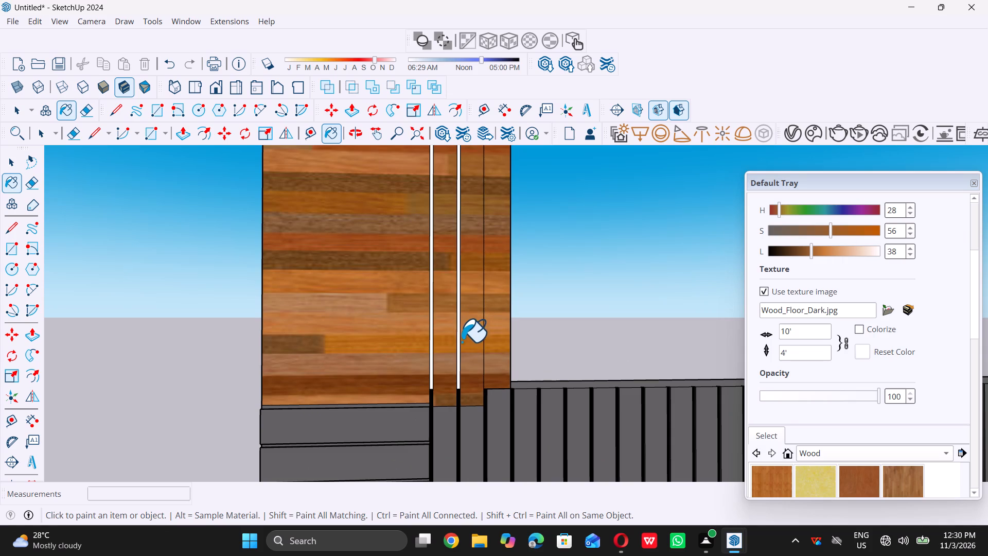
scroll(461, 344, "up", 9)
double_click(457, 353)
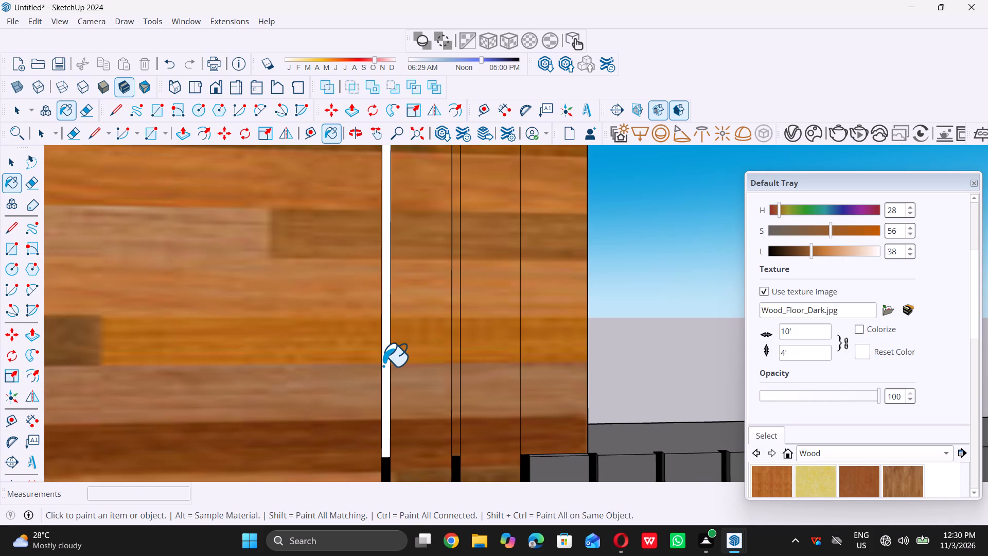
left_click(385, 364)
Paint the two short black groove pieces just above the dividing line with Wood_Floor_Dark.
scroll(405, 328, "down", 4)
scroll(445, 423, "up", 4)
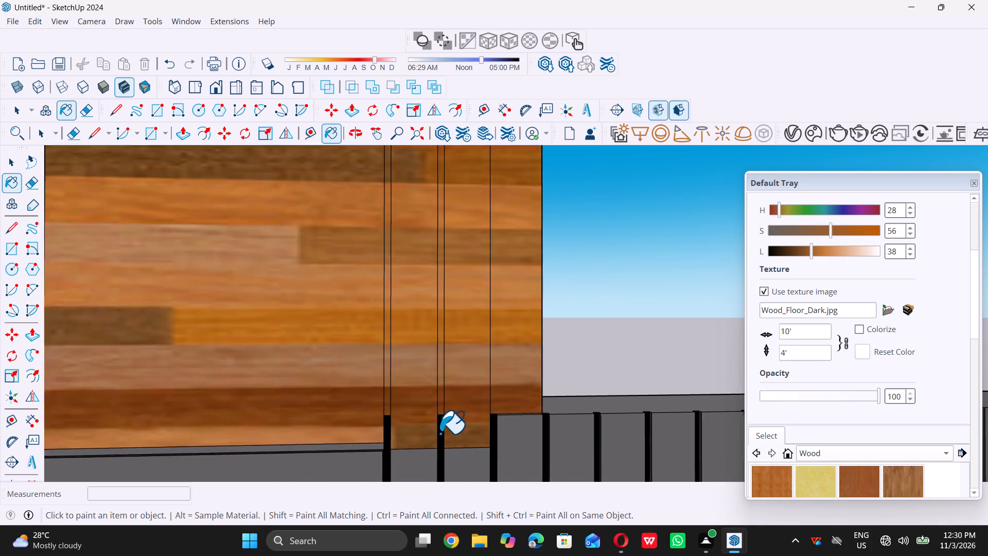
scroll(440, 433, "up", 1)
left_click(441, 436)
middle_click(441, 436)
triple_click(441, 436)
double_click(359, 433)
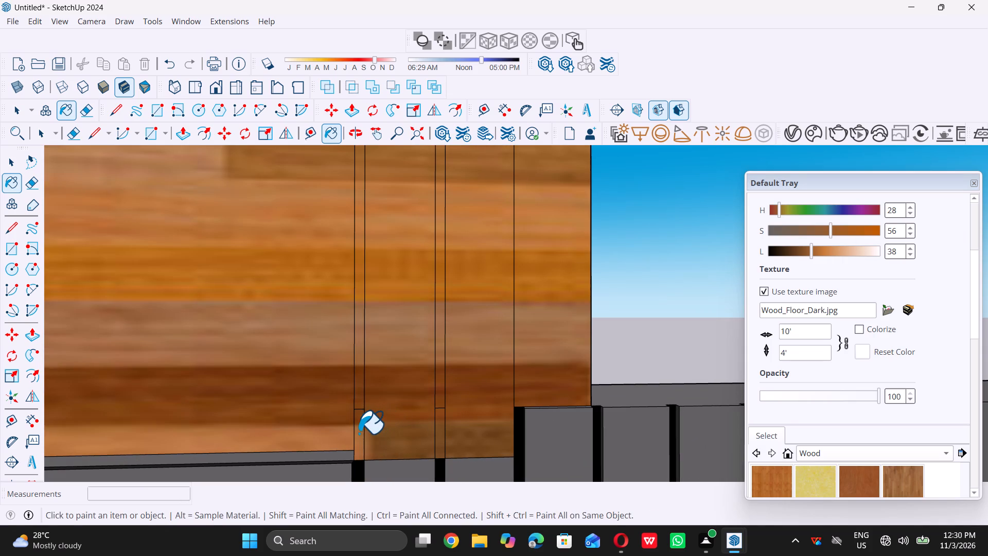
scroll(404, 366, "down", 14)
key("space")
Draw a second 8 1/2" horizontal line across the narrow slats, level with the bottom edge of the left column's wood face.
scroll(414, 351, "down", 15)
middle_click_drag(397, 408, 432, 398)
scroll(434, 398, "up", 10)
scroll(416, 346, "up", 4)
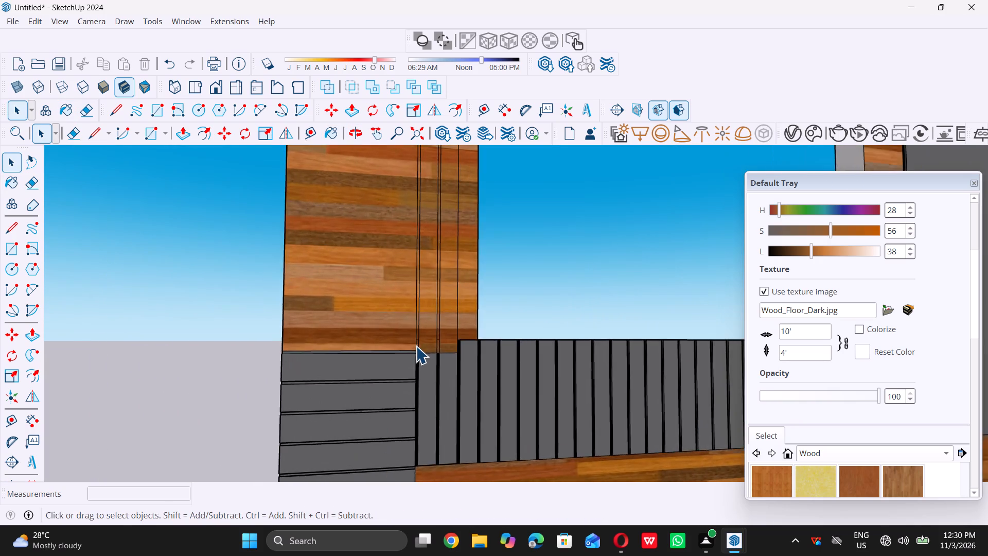
scroll(416, 346, "up", 20)
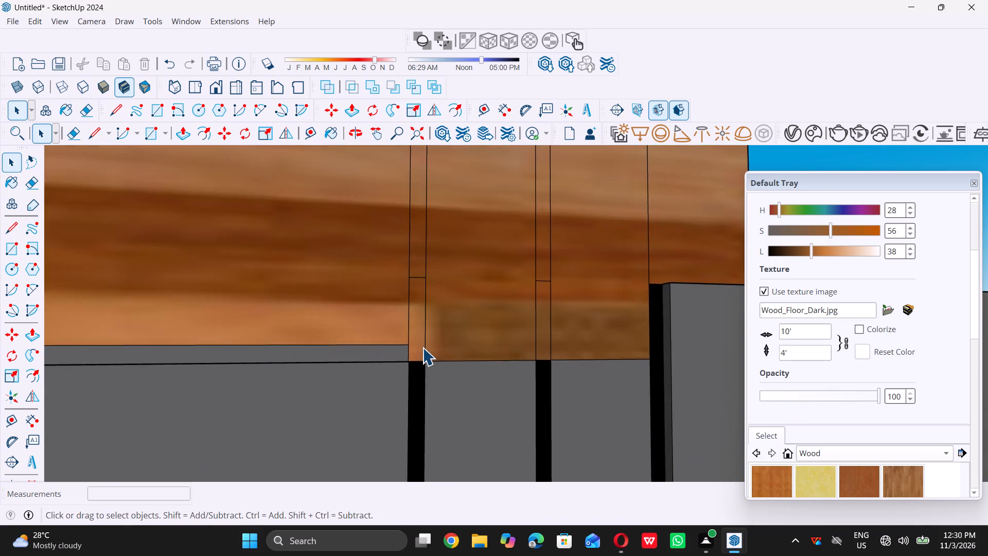
scroll(422, 347, "up", 4)
key("l")
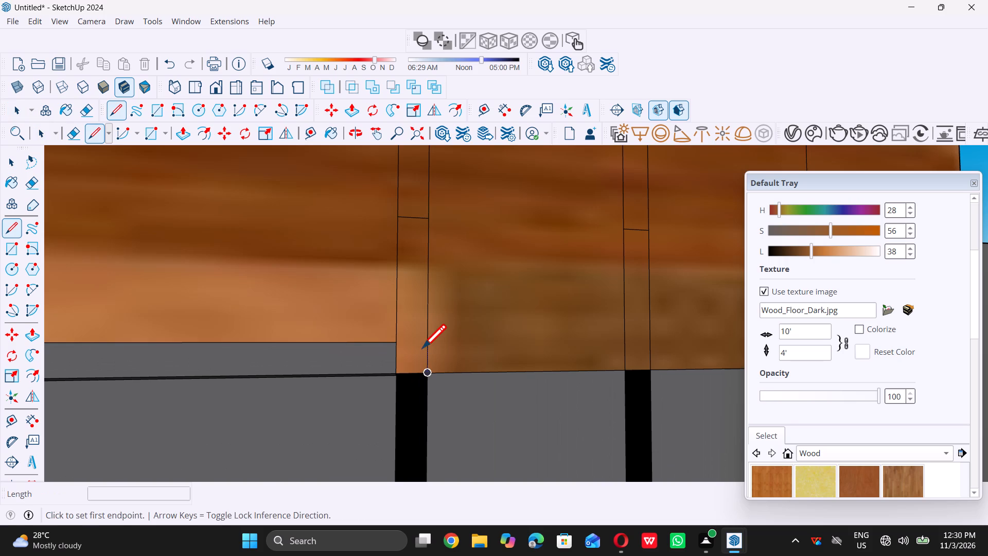
double_click(399, 342)
scroll(399, 342, "down", 6)
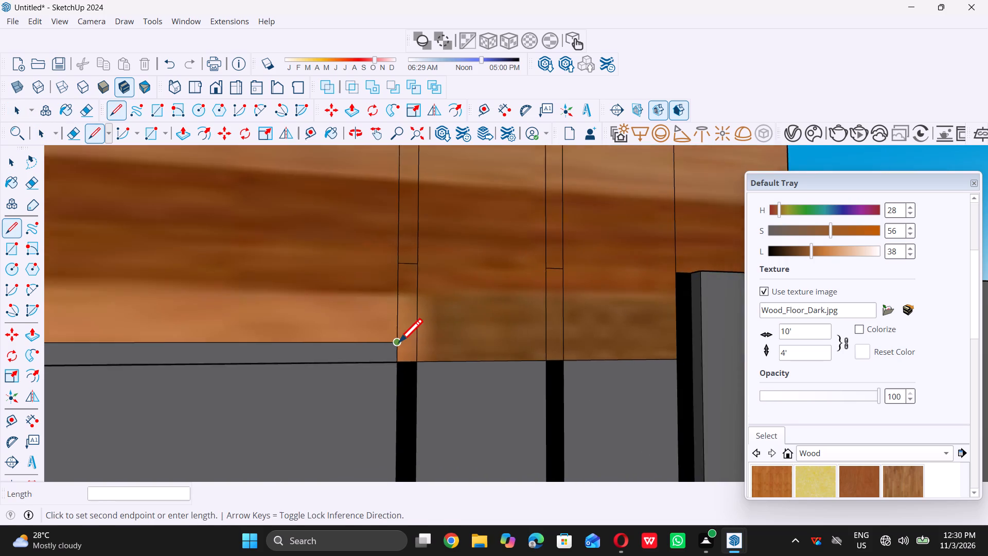
scroll(399, 342, "down", 2)
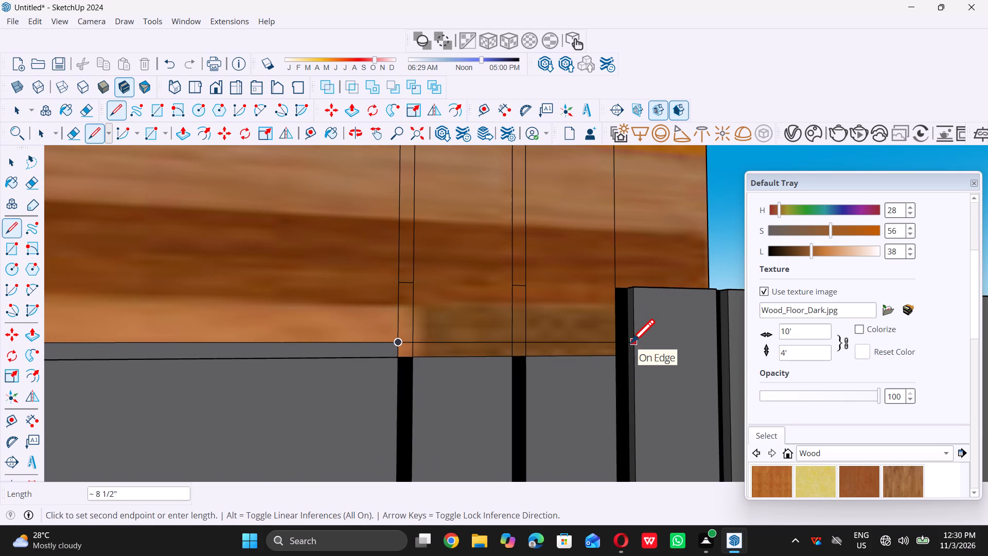
scroll(631, 342, "up", 10)
triple_click(629, 343)
left_click(629, 343)
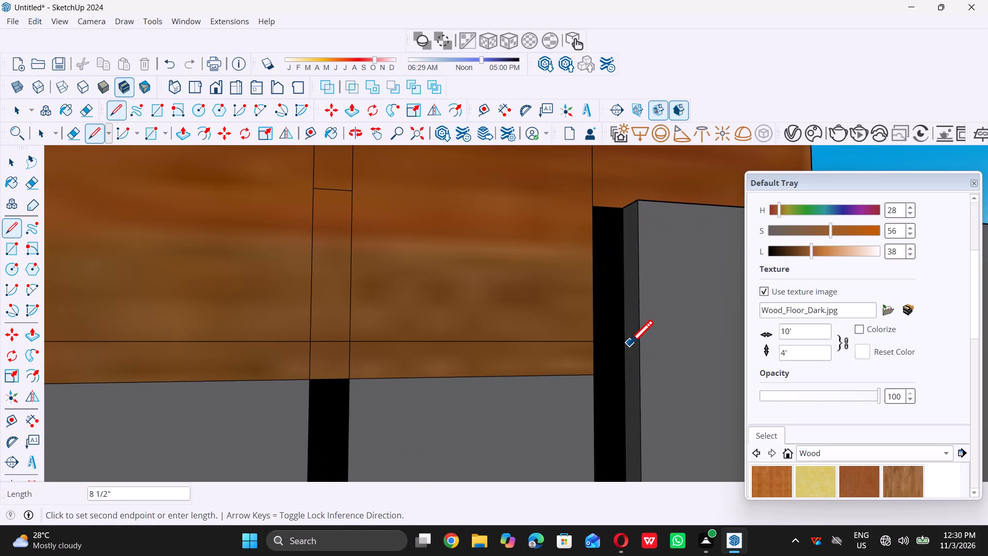
key("space")
Paint the short slat and groove pieces just below the second dividing line beside the left column with Wood_Floor_Dark.
scroll(643, 354, "down", 9)
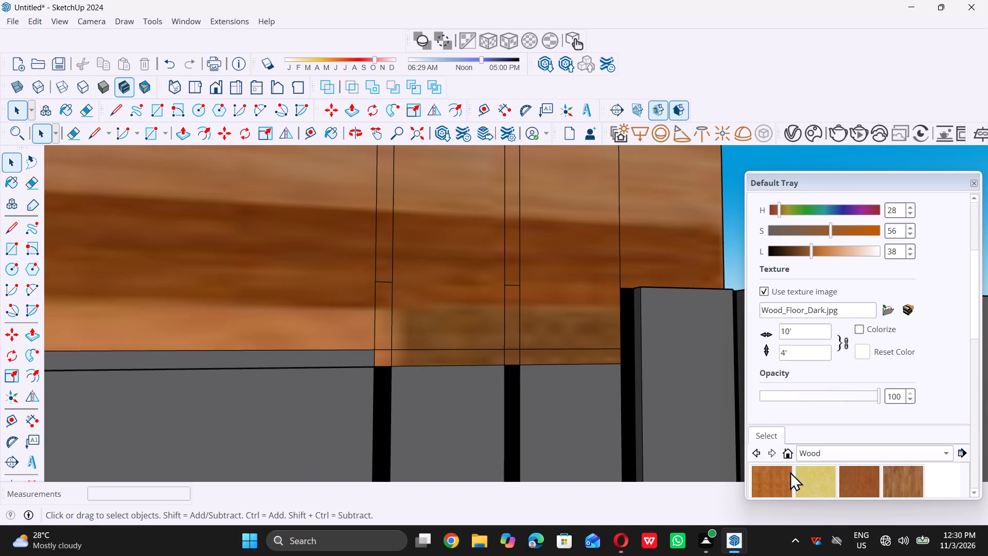
scroll(790, 472, "down", 5)
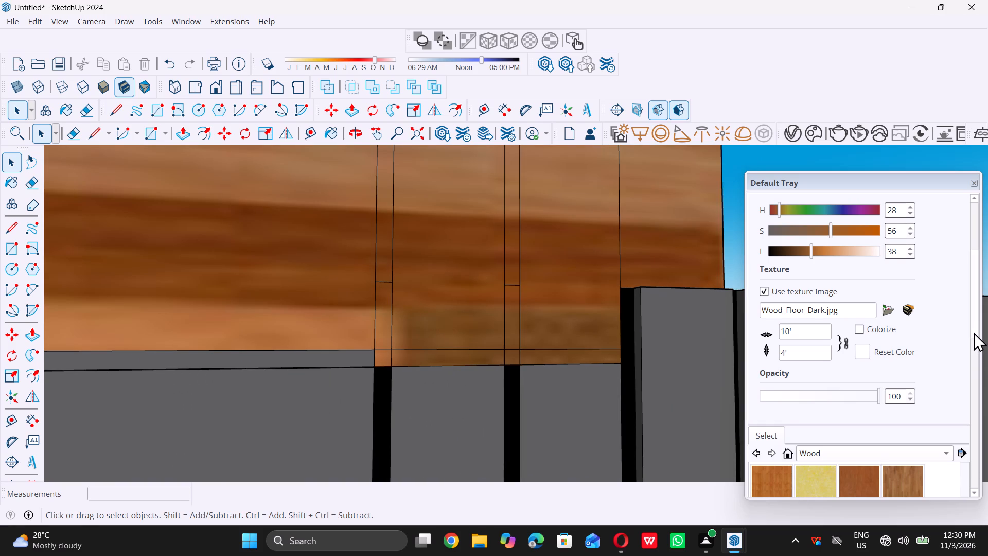
double_click(974, 332)
left_click_drag(973, 336, 973, 388)
left_click(973, 388)
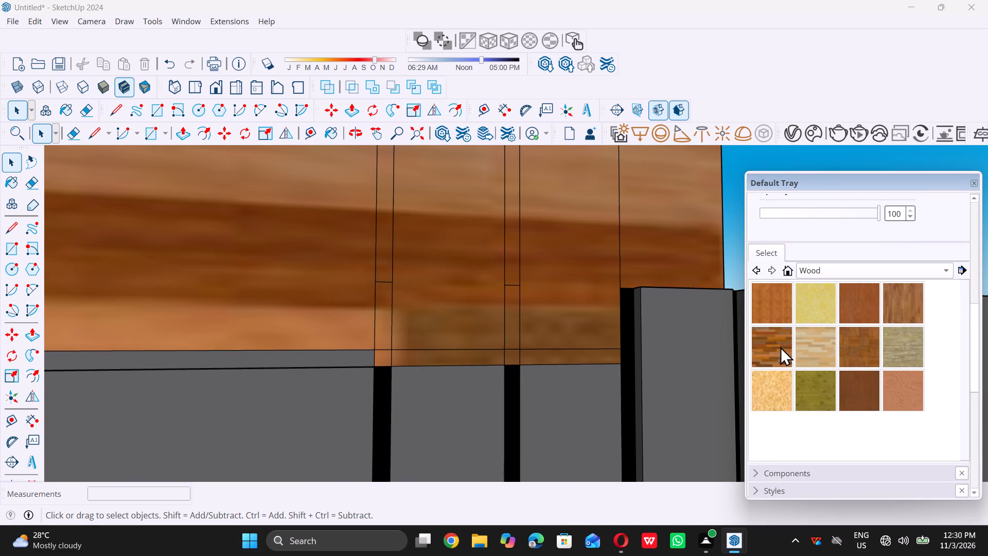
left_click(771, 351)
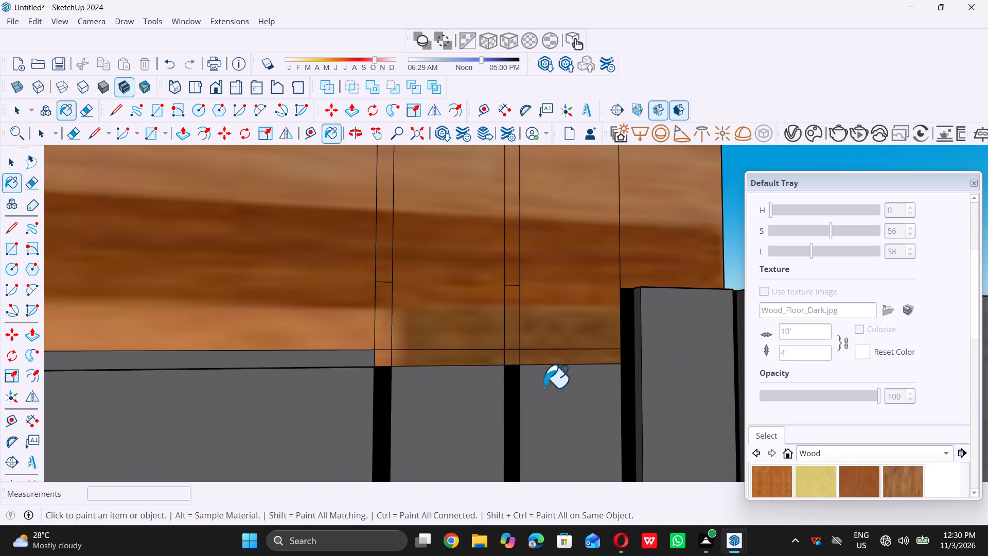
scroll(427, 358, "up", 8)
double_click(388, 358)
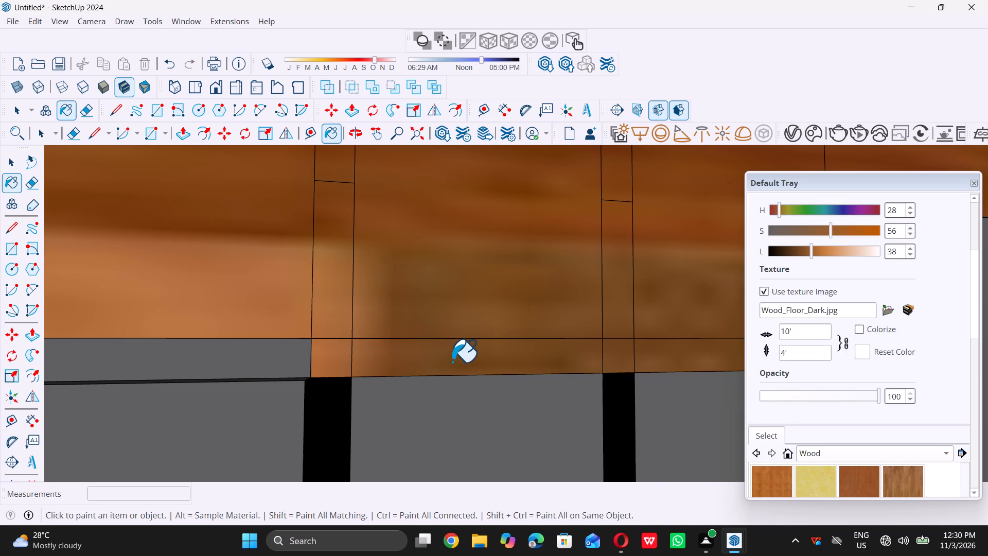
key("space")
Erase the vertical slat and groove lines running down the wood face between the left column and the top opening.
scroll(453, 363, "down", 16)
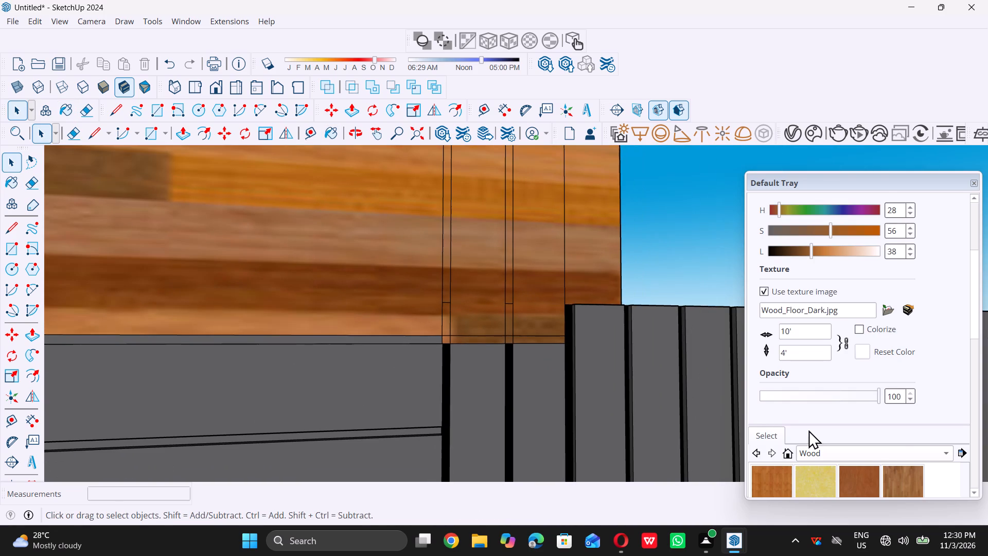
scroll(921, 435, "down", 7)
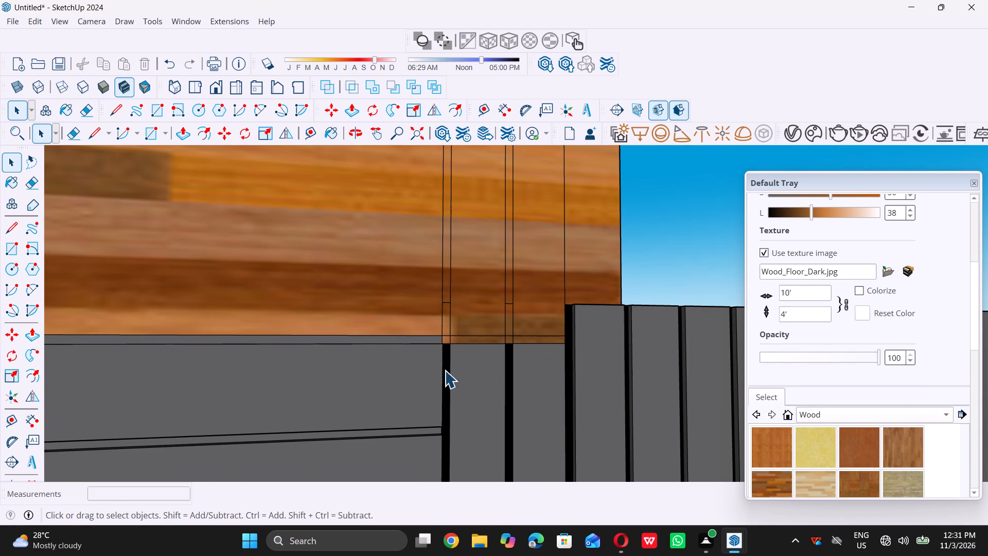
scroll(445, 370, "up", 4)
scroll(445, 370, "down", 20)
scroll(445, 370, "down", 4)
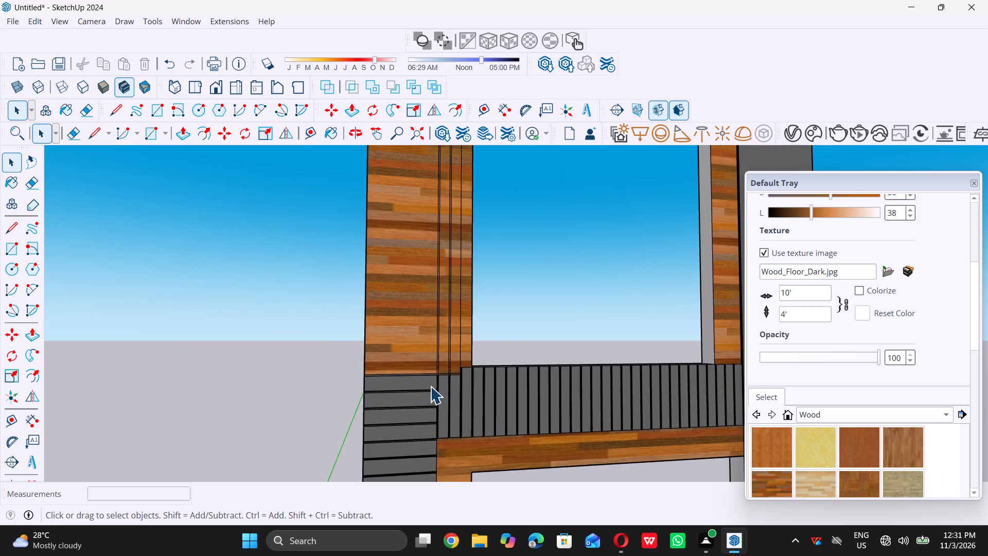
scroll(430, 386, "down", 9)
middle_click_drag(418, 397, 325, 380)
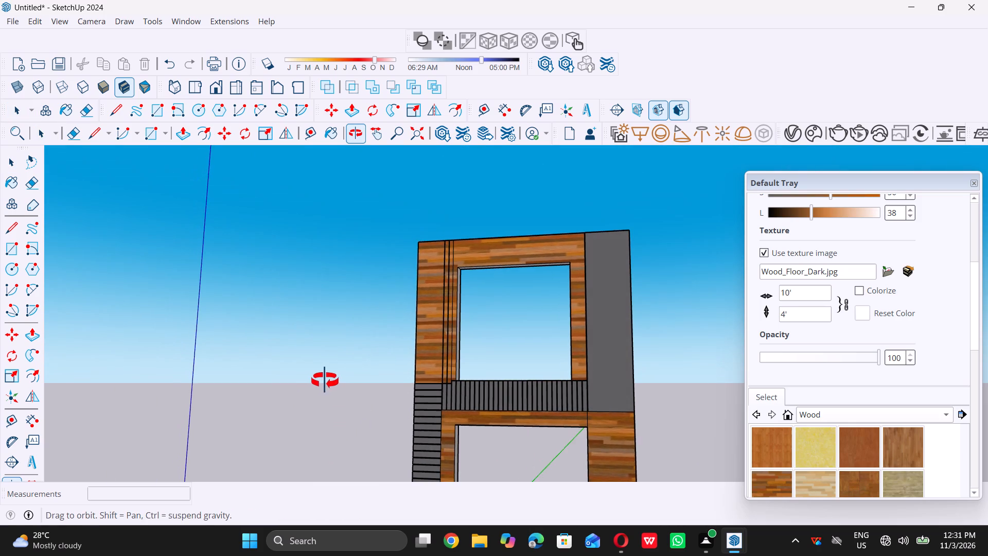
middle_click_drag(325, 380, 350, 384)
middle_click_drag(350, 385, 365, 394)
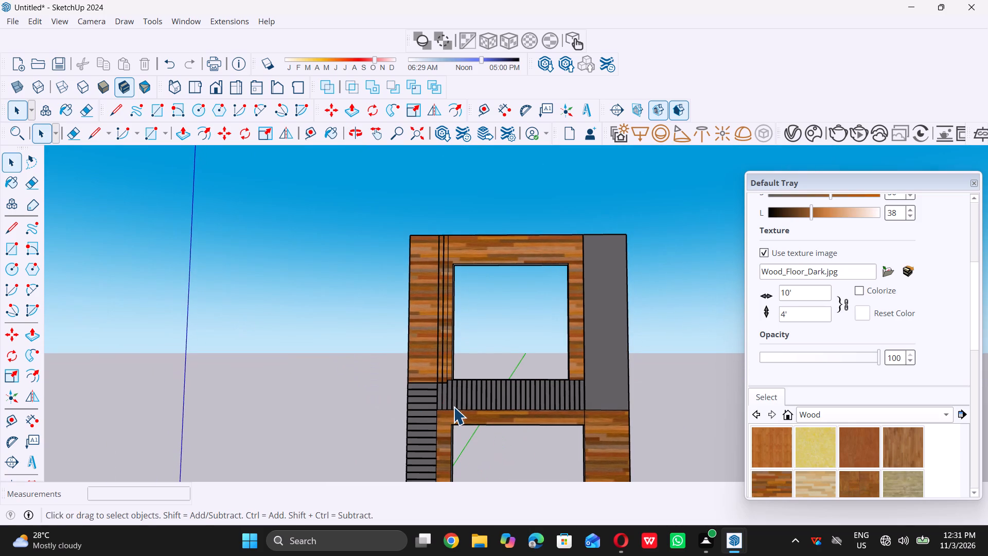
middle_click_drag(454, 406, 468, 405)
middle_click(468, 405)
scroll(449, 386, "up", 9)
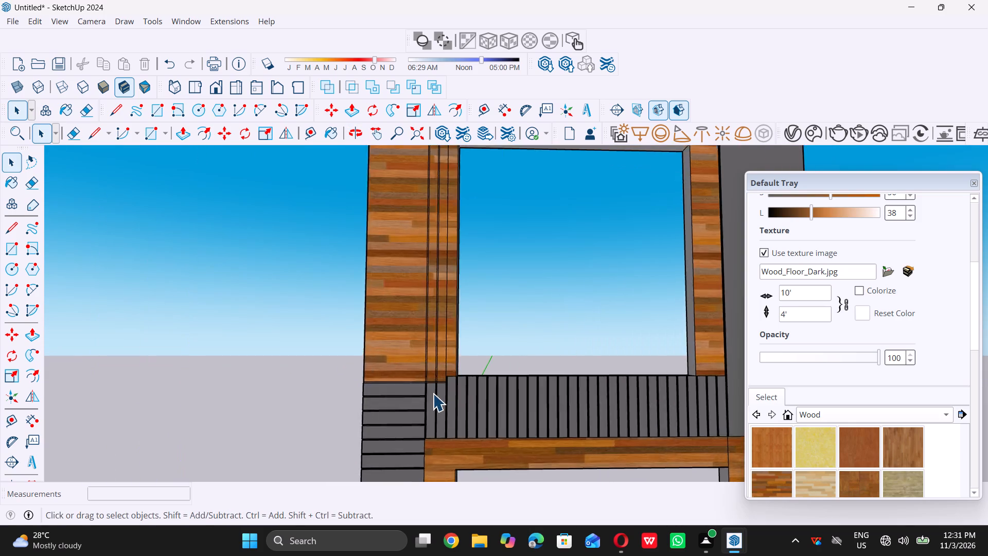
scroll(433, 393, "up", 9)
scroll(433, 393, "down", 11)
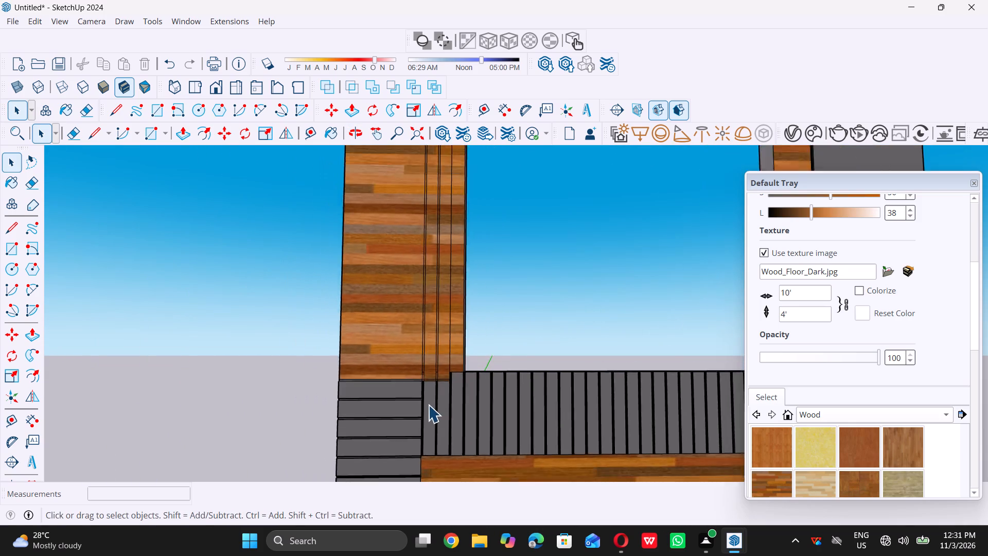
scroll(428, 405, "down", 7)
scroll(435, 345, "up", 9)
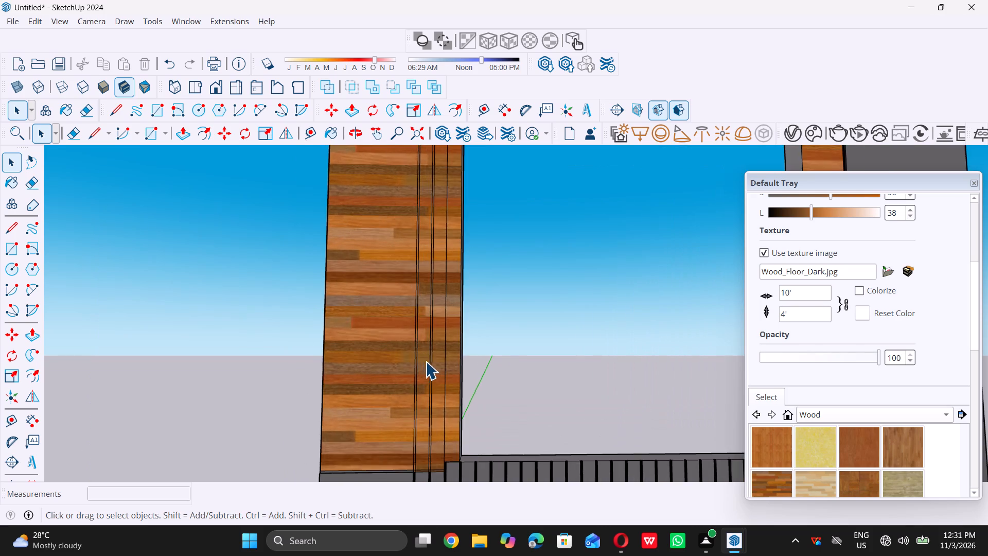
scroll(430, 368, "up", 9)
key("e")
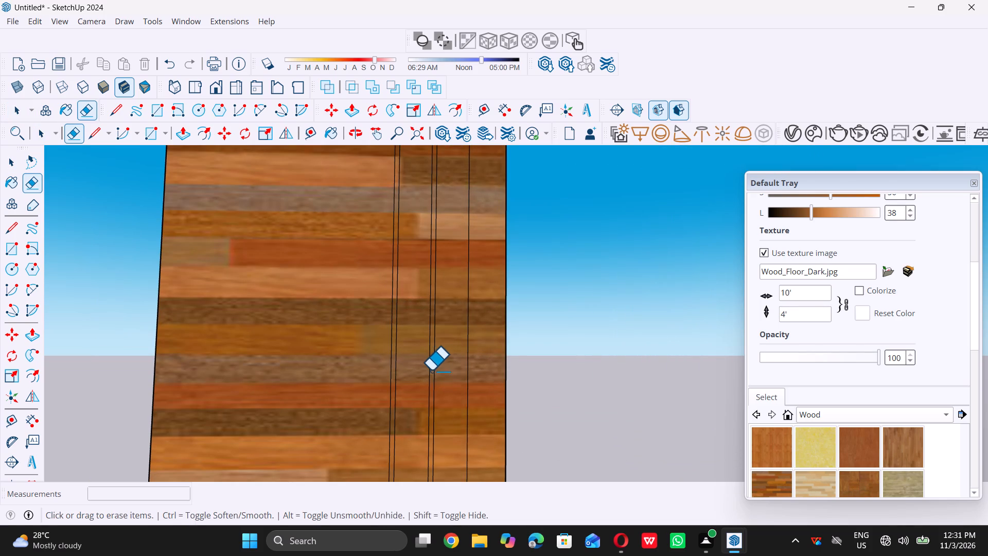
left_click_drag(373, 346, 405, 349)
double_click(407, 349)
left_click_drag(410, 349, 427, 349)
left_click(427, 349)
left_click_drag(430, 349, 471, 351)
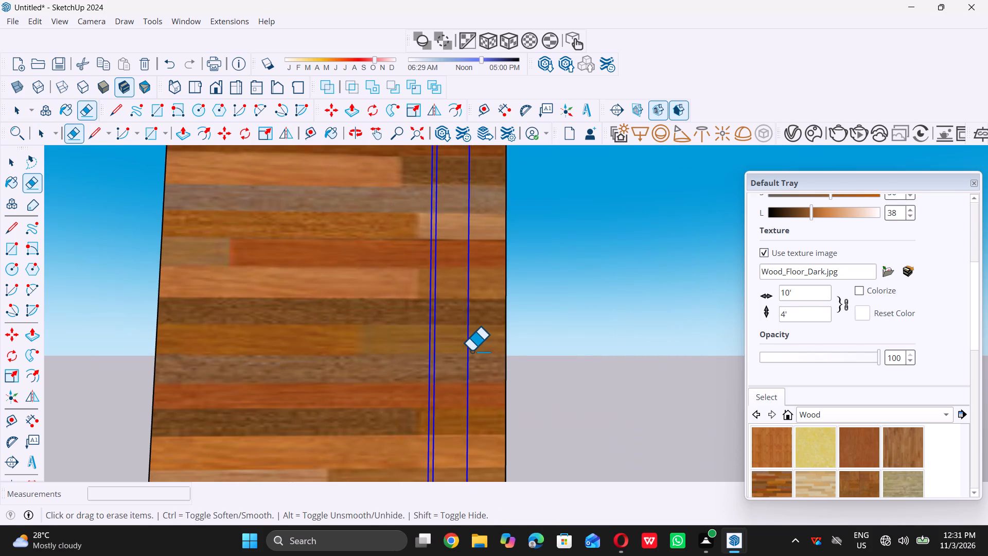
scroll(402, 350, "down", 14)
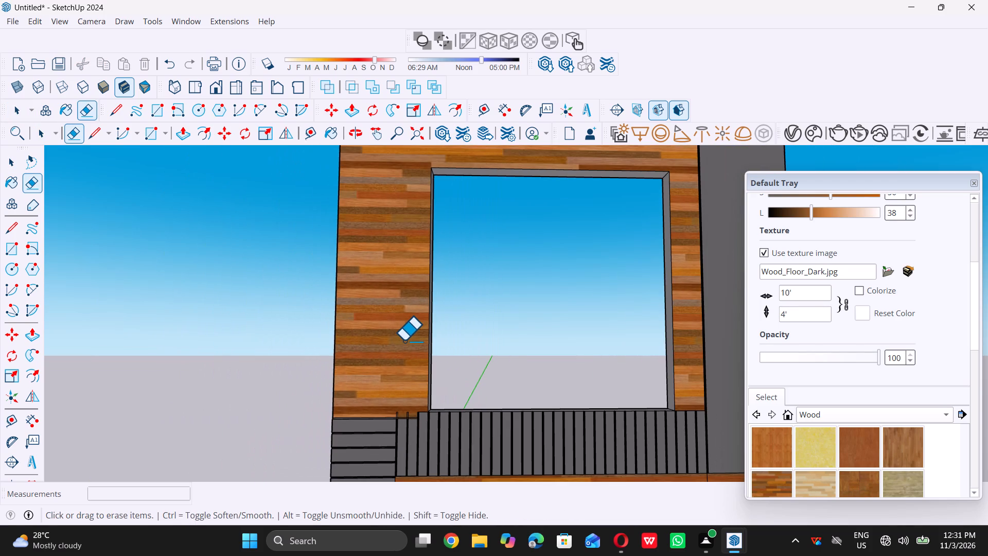
key("space")
Examine the overall facade and its wood cladding from the front and at an angle.
scroll(404, 340, "down", 5)
scroll(431, 403, "down", 6)
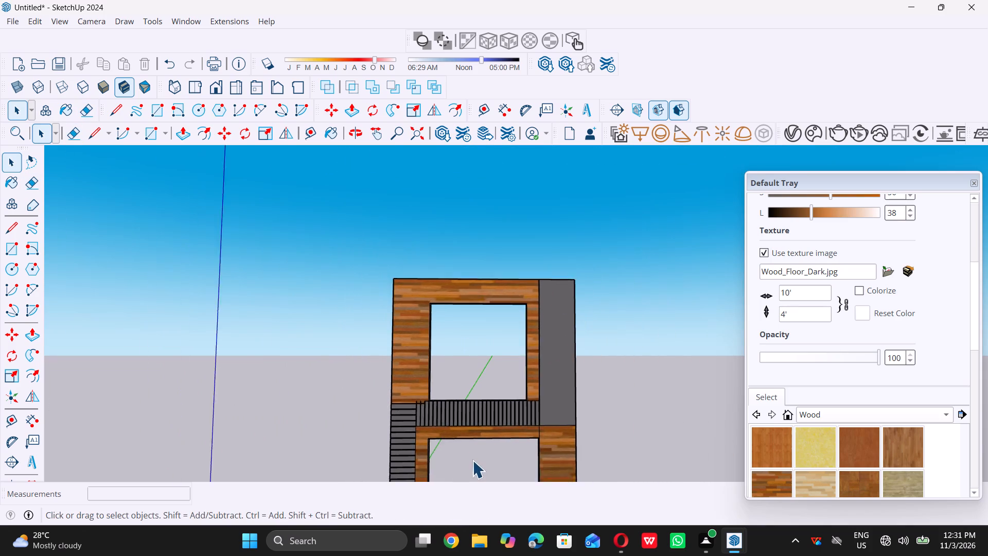
scroll(478, 463, "down", 5)
middle_click(507, 350)
middle_click_drag(507, 351, 528, 369)
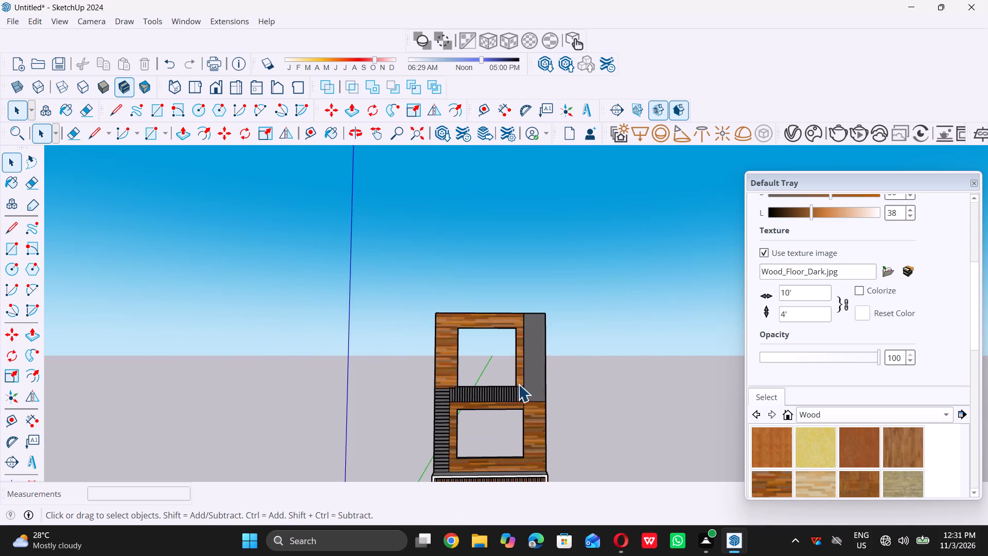
scroll(517, 387, "down", 5)
middle_click(490, 422)
middle_click(495, 423)
middle_click_drag(502, 425, 597, 457)
middle_click(597, 457)
Copy the bottom edge of the upper grey column 12' up to its top edge and divide the span into 30 equal parts.
scroll(533, 387, "up", 4)
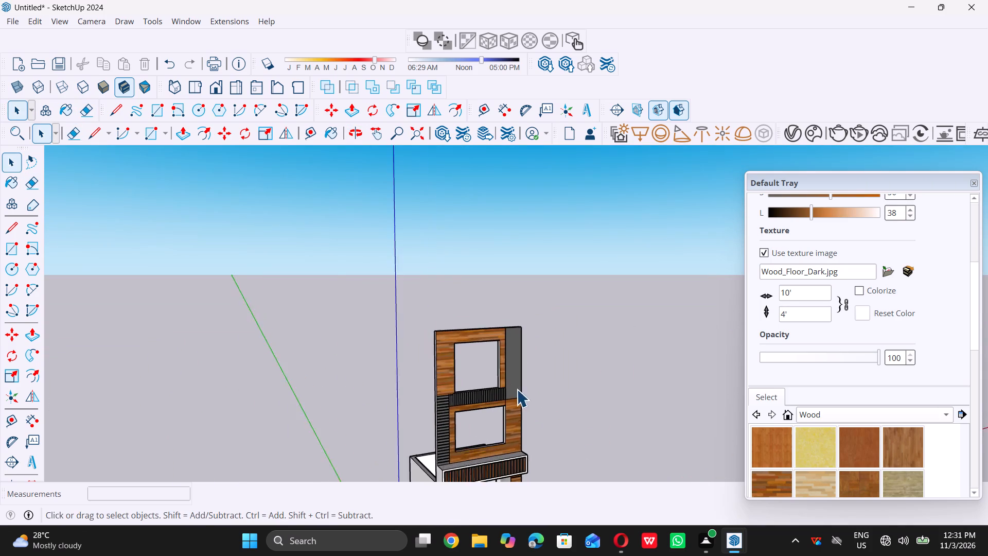
scroll(509, 388, "up", 5)
middle_click_drag(461, 418, 497, 424)
middle_click(498, 426)
scroll(508, 417, "up", 4)
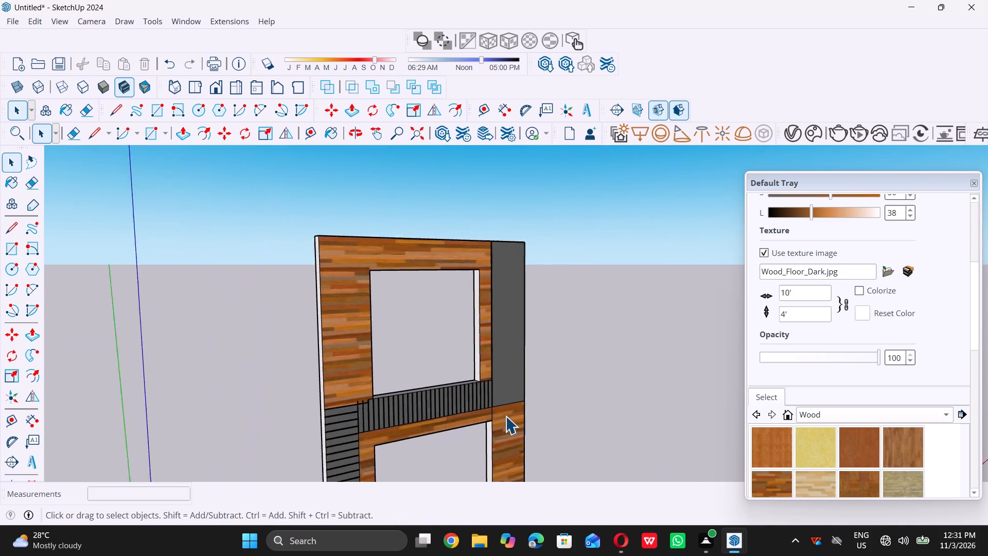
scroll(487, 400, "up", 15)
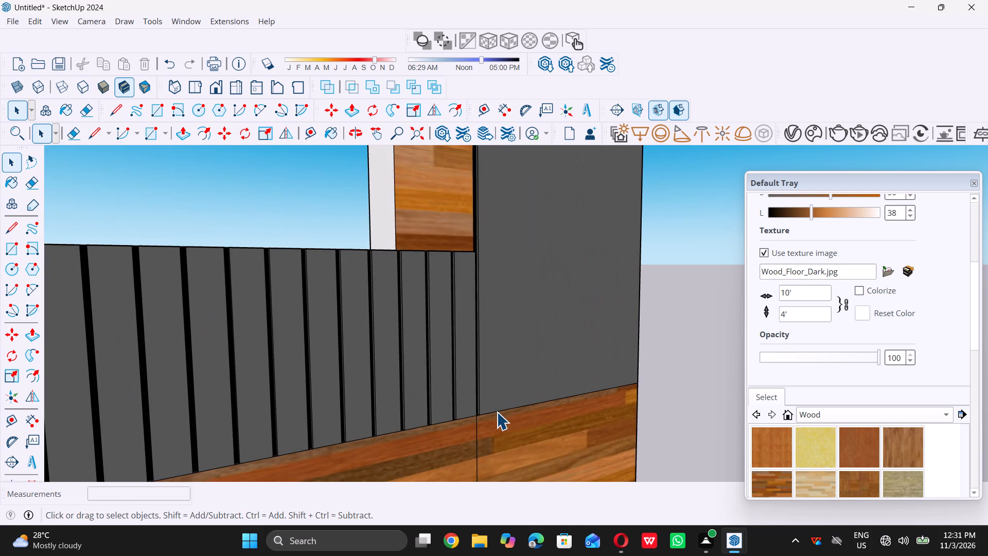
scroll(497, 412, "up", 18)
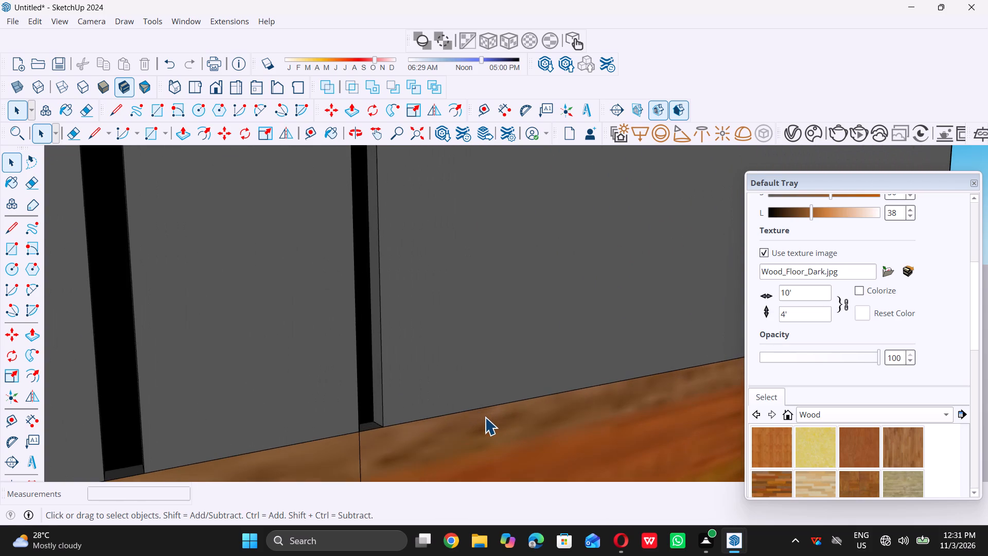
triple_click(484, 410)
scroll(418, 414, "down", 20)
scroll(418, 414, "down", 1)
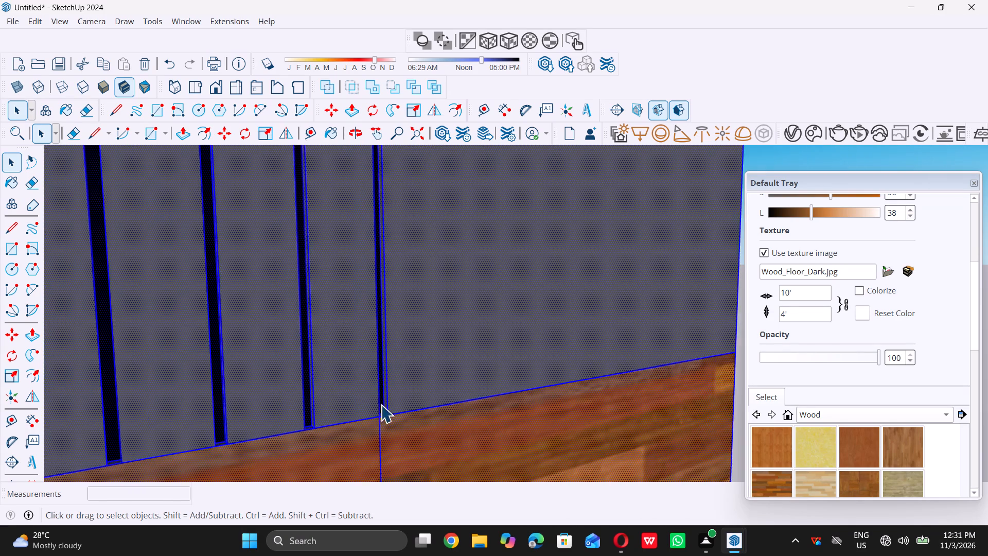
scroll(381, 405, "down", 6)
left_click(666, 353)
scroll(383, 401, "up", 4)
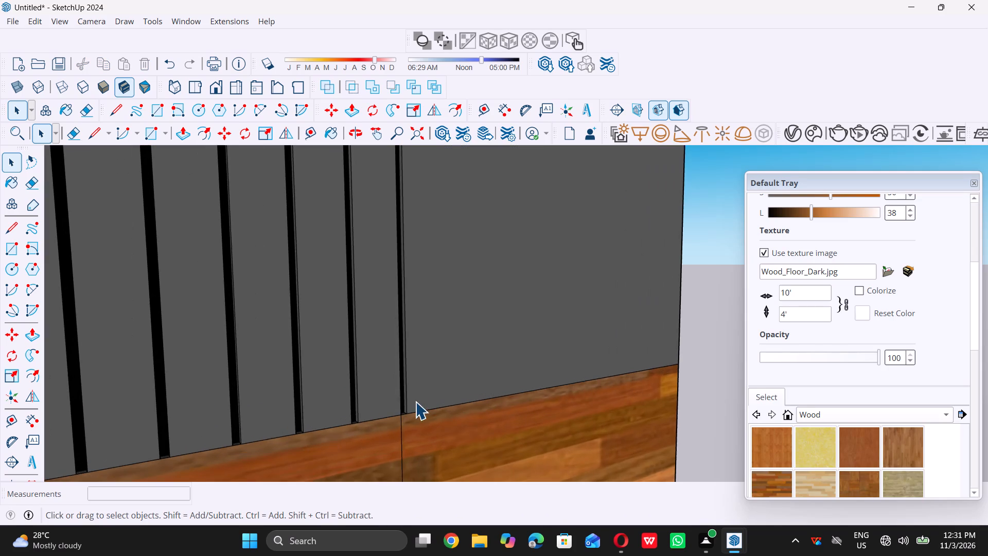
scroll(416, 402, "up", 8)
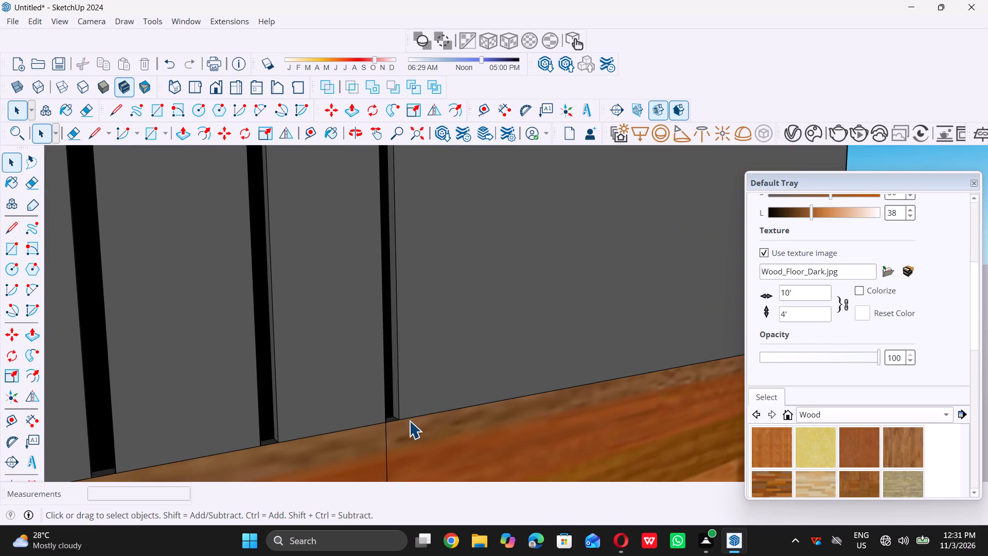
double_click(409, 421)
scroll(402, 418, "down", 16)
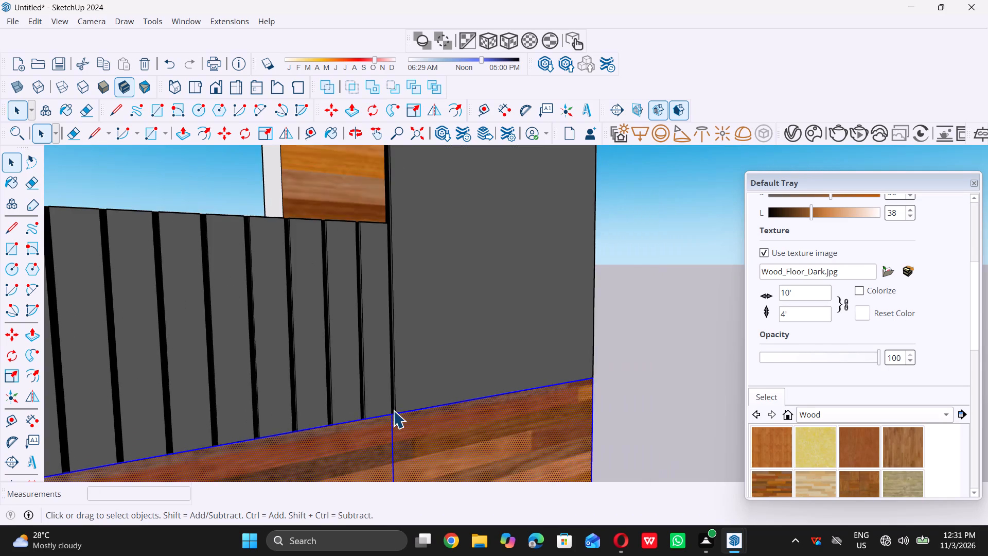
scroll(393, 410, "down", 2)
double_click(615, 392)
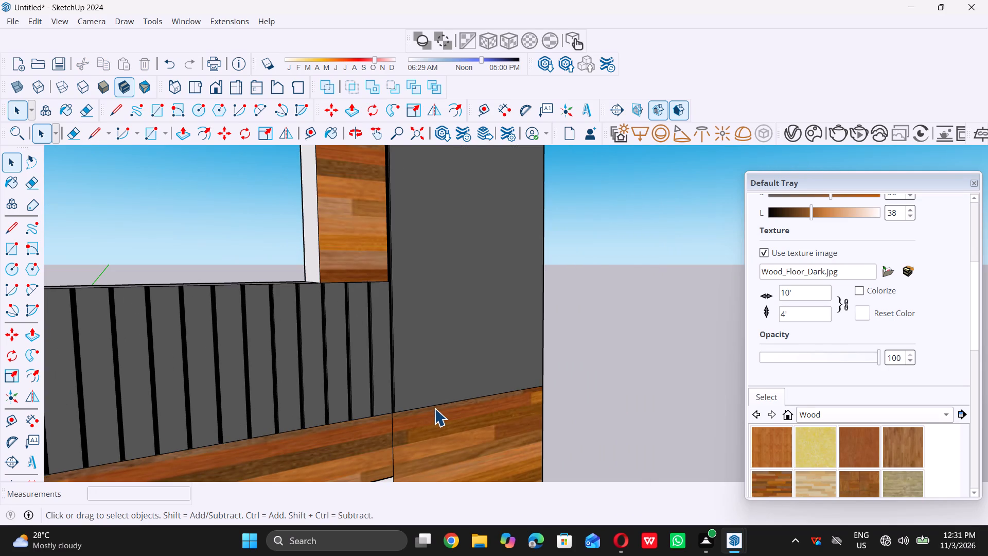
left_click(436, 407)
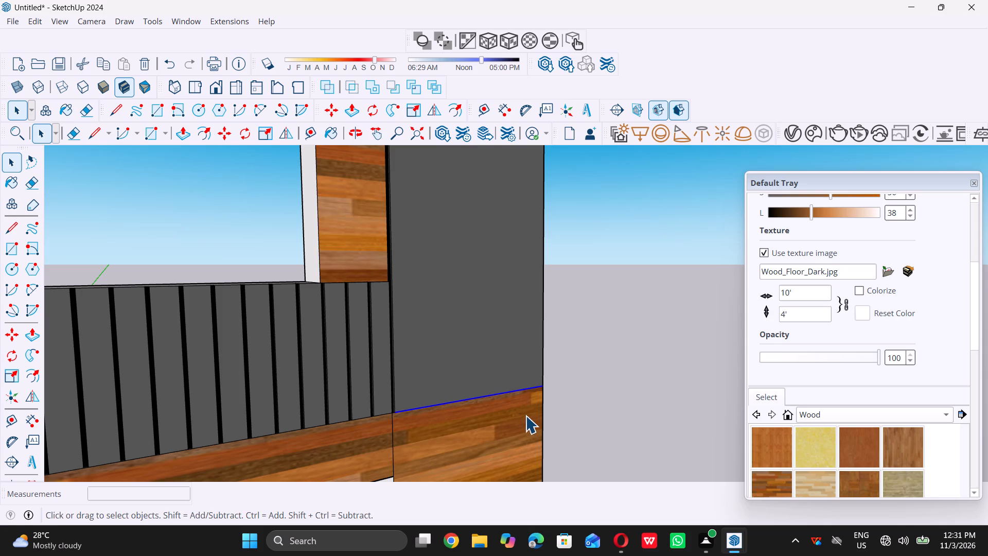
key("m")
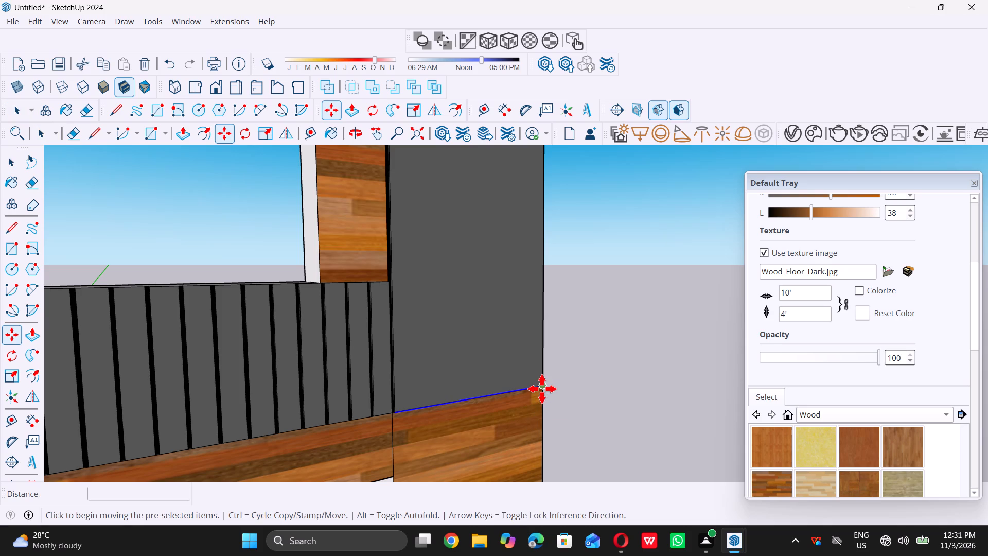
left_click(542, 389)
scroll(542, 389, "down", 14)
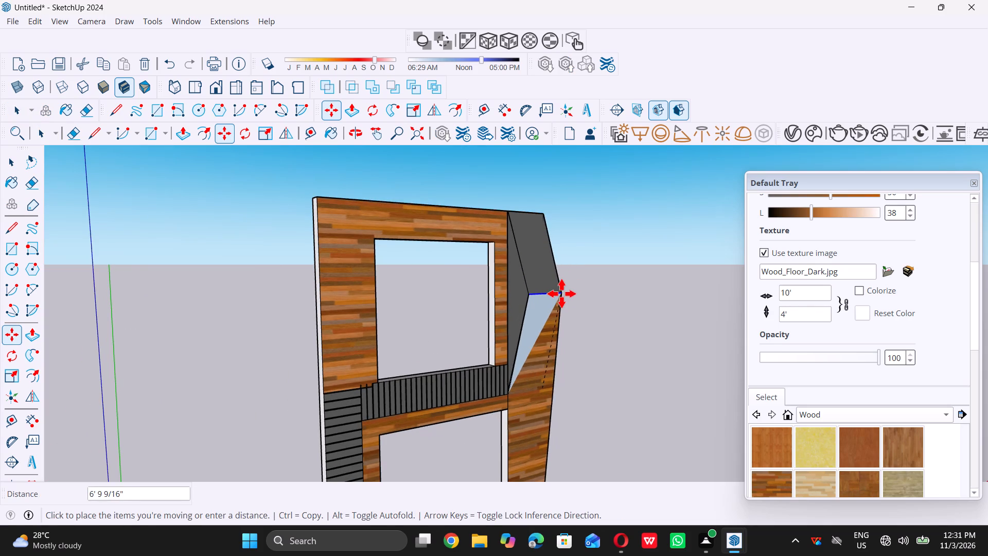
scroll(547, 240, "up", 4)
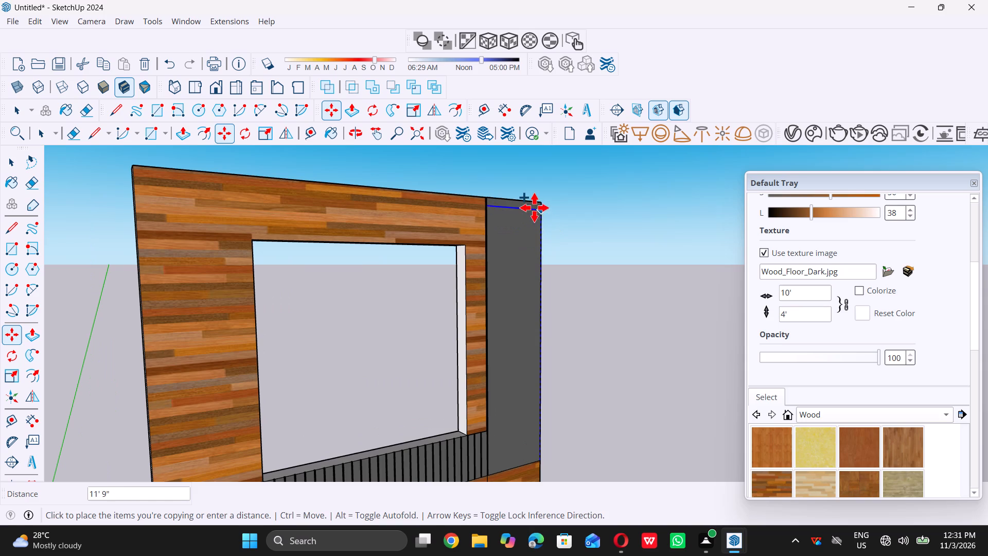
double_click(540, 204)
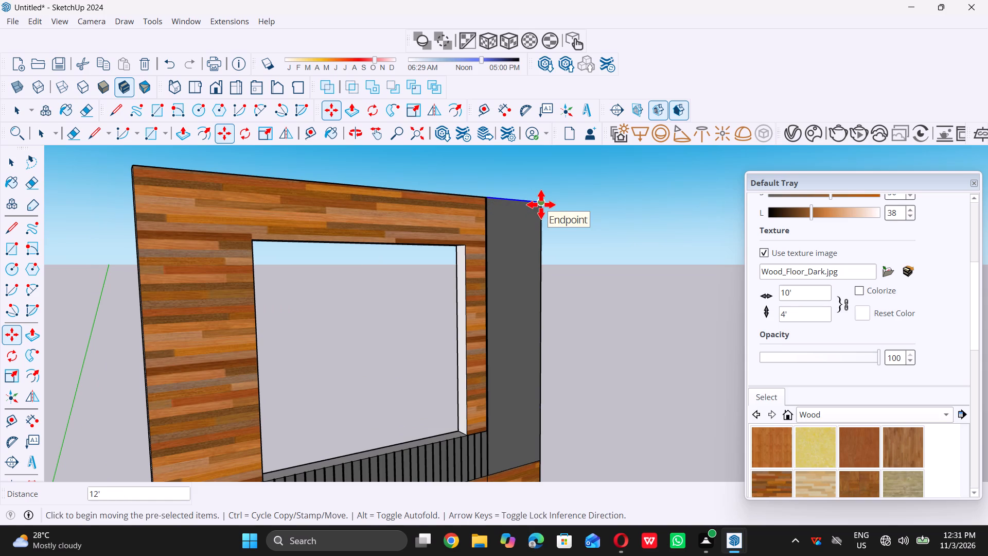
key("slash")
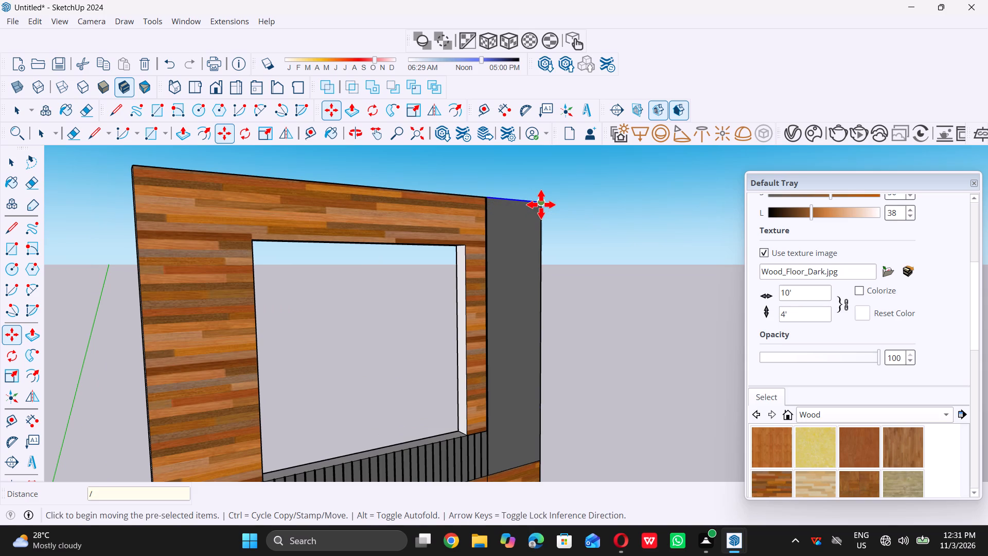
type("30")
key("Return")
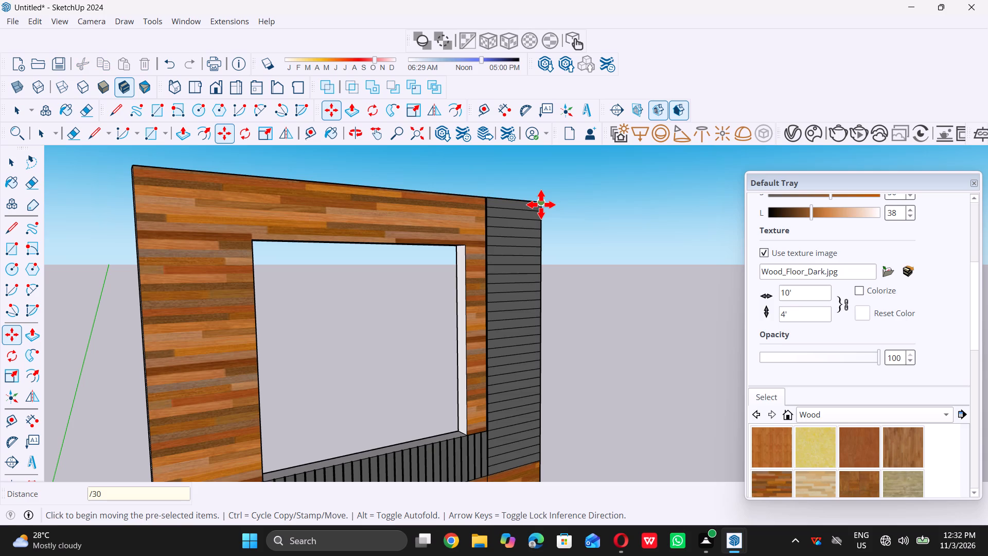
key("space")
Examine the whole facade with the new divisions on the upper grey column from several angles.
scroll(530, 214, "down", 13)
middle_click_drag(522, 312, 511, 314)
middle_click_drag(508, 314, 447, 313)
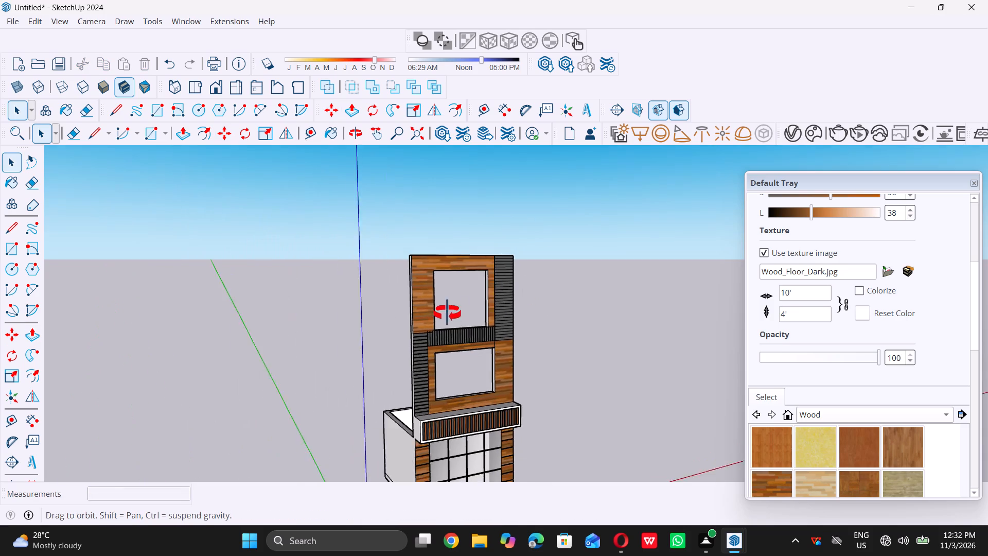
middle_click_drag(447, 313, 363, 304)
scroll(455, 350, "up", 2)
scroll(458, 344, "down", 4)
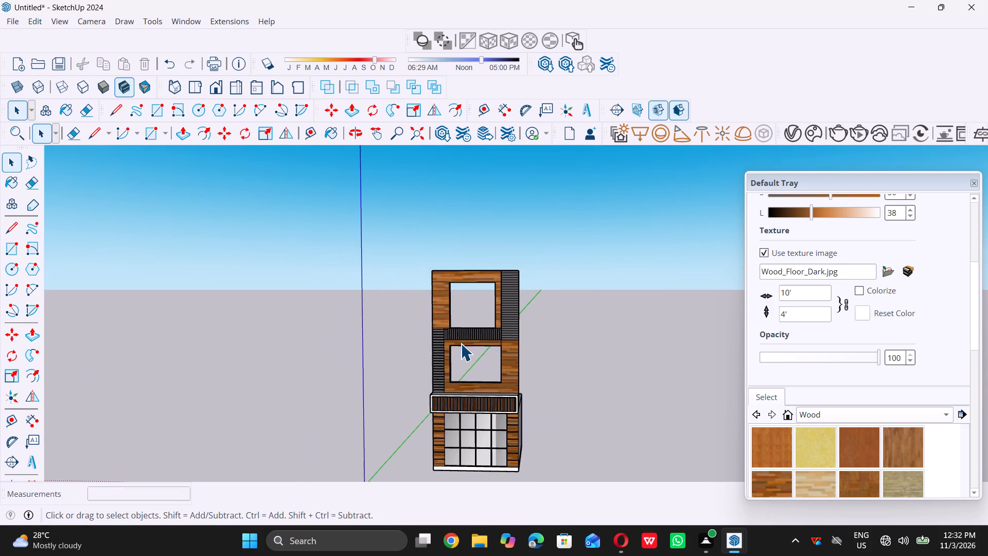
scroll(474, 390, "up", 3)
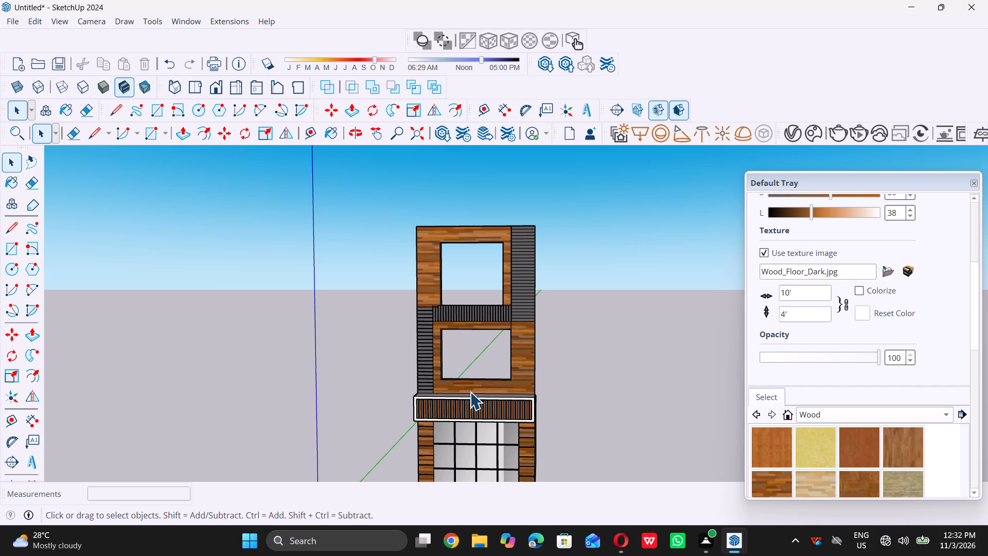
scroll(458, 411, "down", 11)
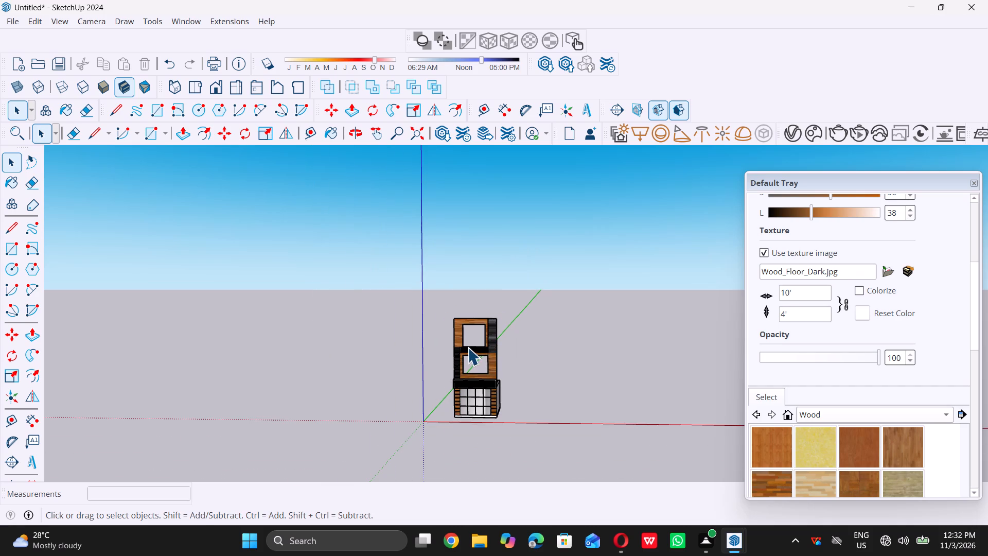
middle_click_drag(468, 347, 520, 354)
middle_click(519, 355)
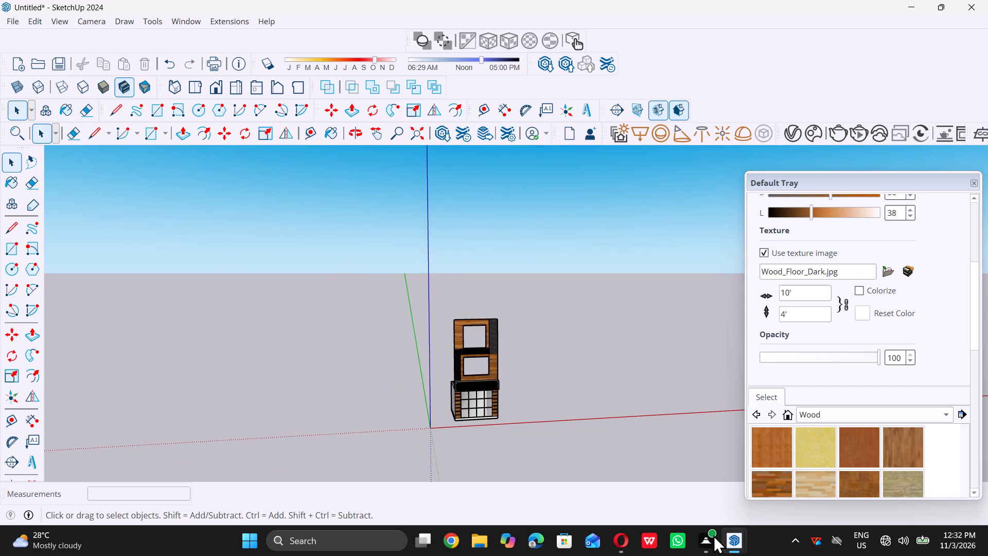
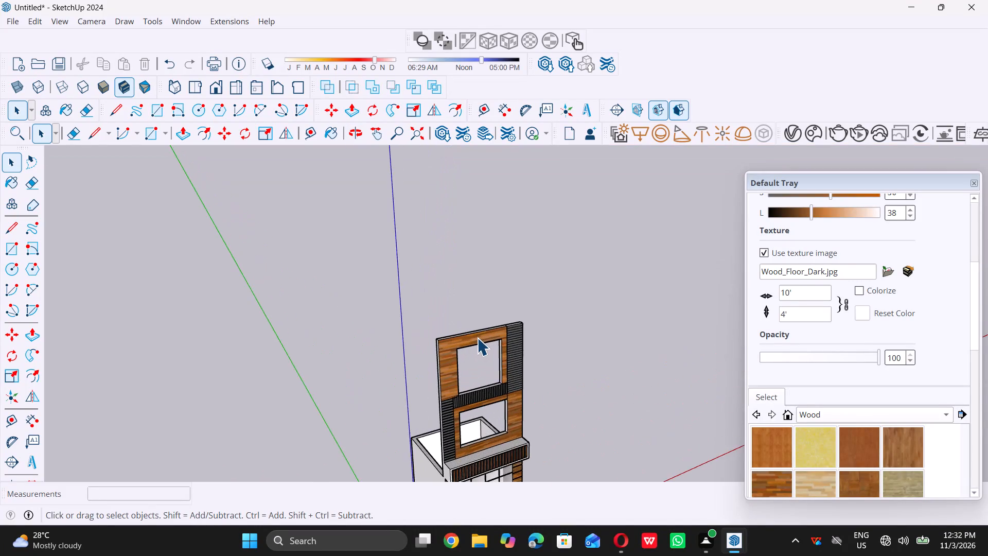
Place guides 0.5" below the two topmost horizontal division lines on the upper grey column with Tape Measure.
scroll(477, 338, "up", 4)
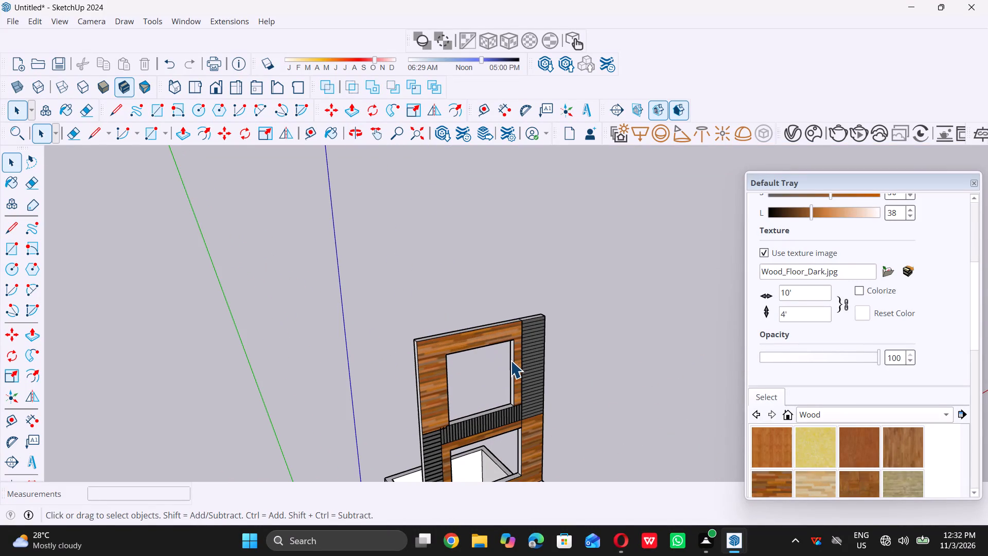
scroll(510, 360, "down", 6)
middle_click_drag(519, 369, 538, 371)
scroll(515, 399, "up", 4)
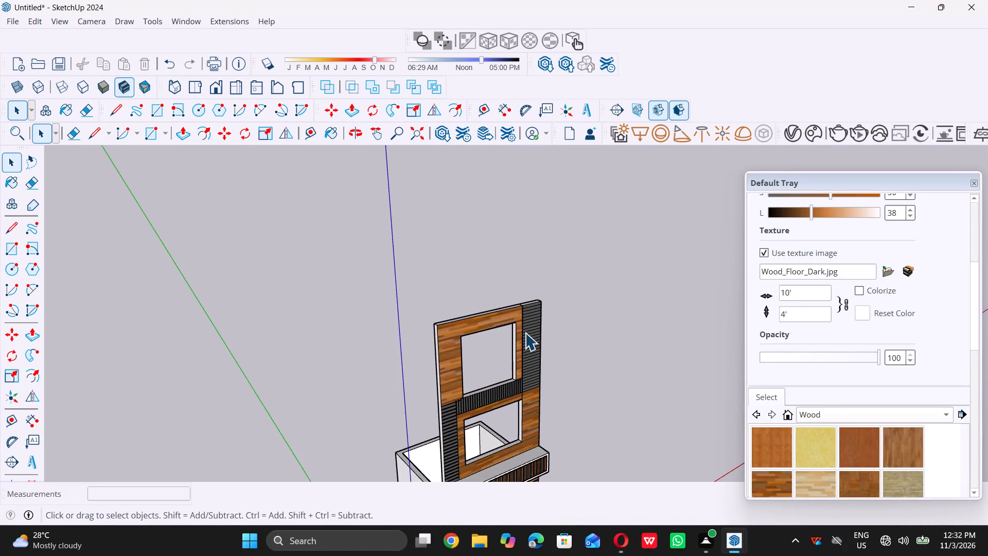
scroll(529, 327, "up", 17)
scroll(495, 308, "up", 5)
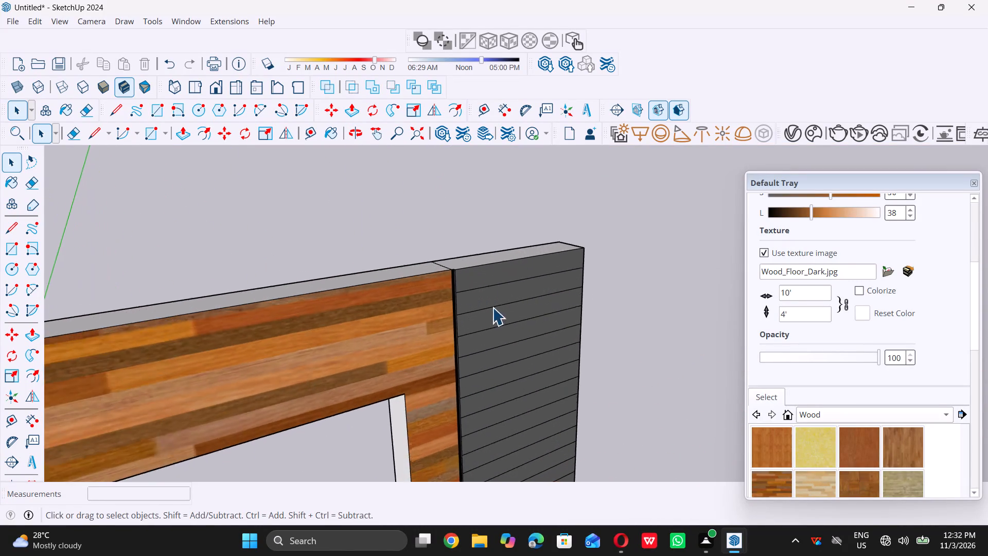
scroll(505, 290, "up", 11)
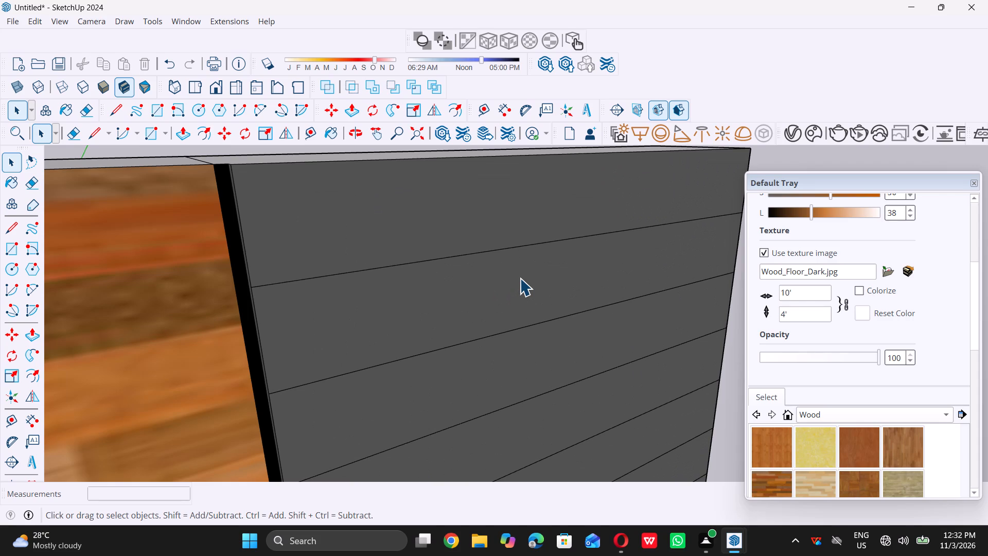
key("t")
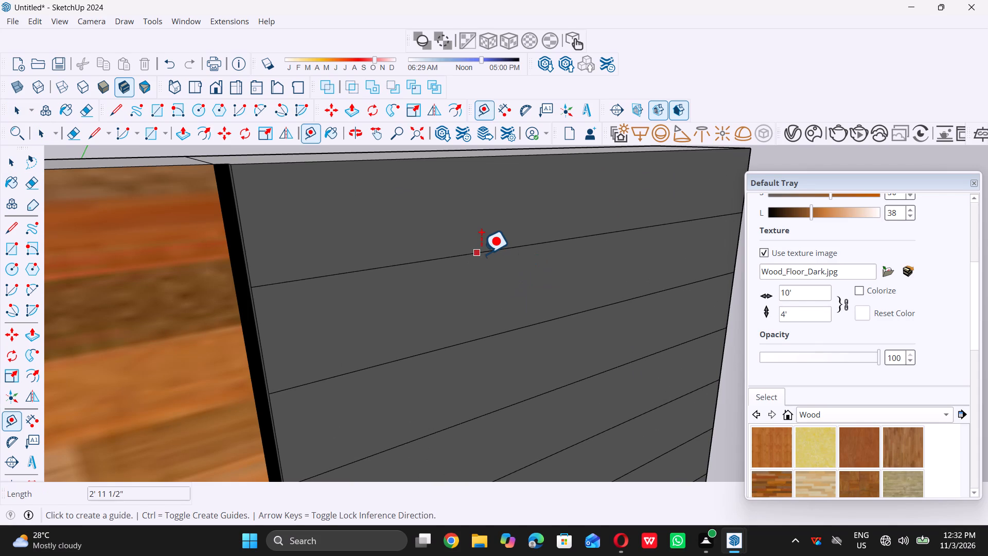
left_click(483, 254)
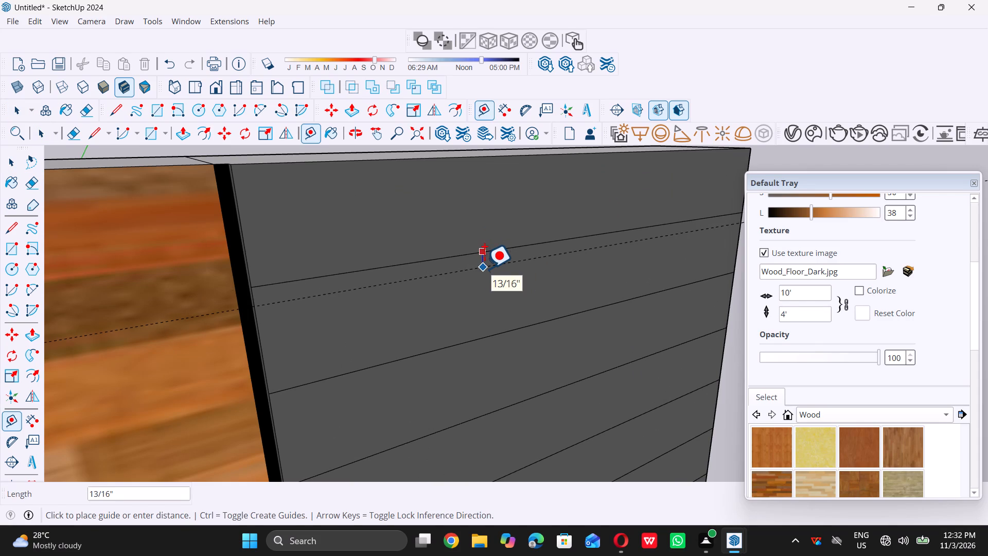
type("0.5")
key("shift+quotedbl")
key("Return")
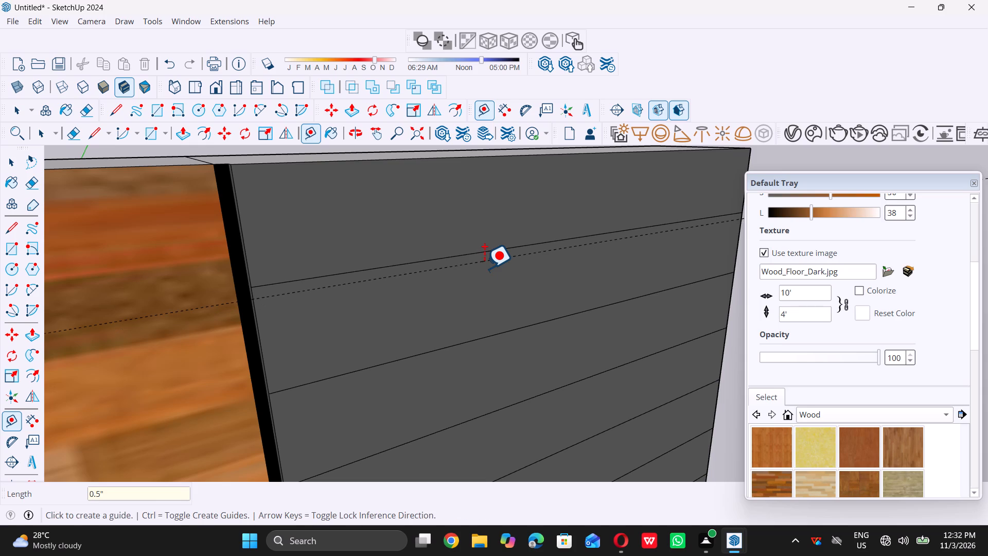
left_click(493, 335)
type("0.5")
key("shift+quotedbl")
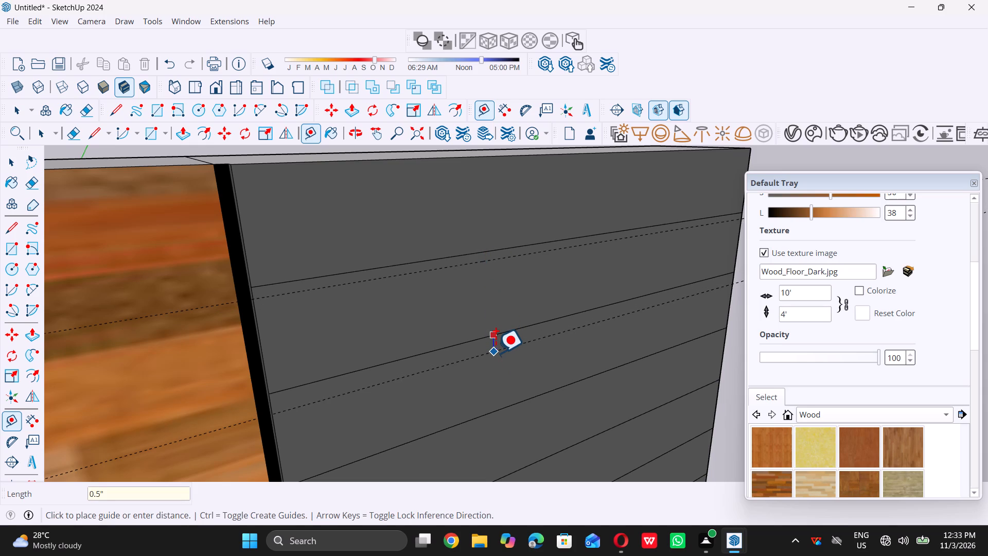
key("Return")
Place guides 0.5" below the next two division lines down the upper grey column.
scroll(475, 325, "down", 9)
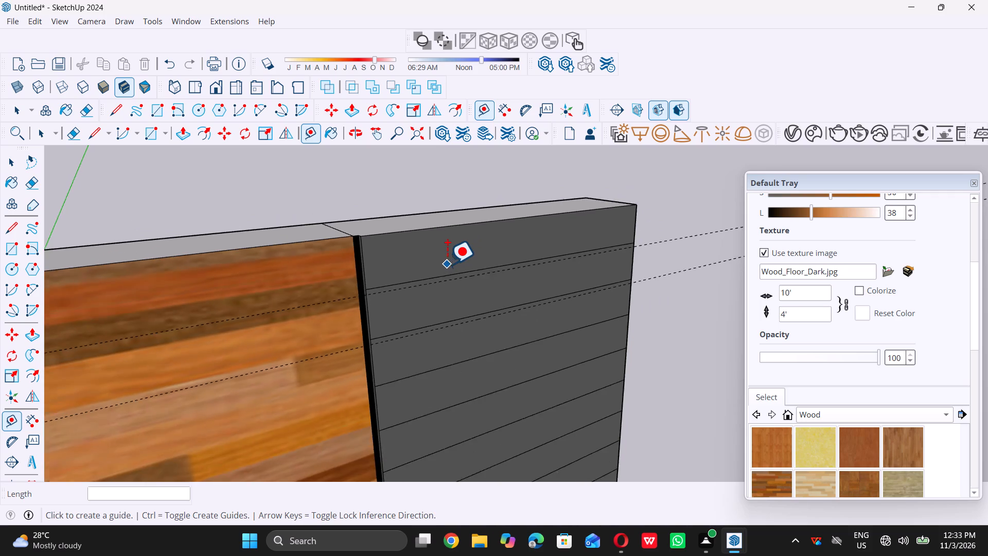
scroll(447, 264, "down", 15)
scroll(459, 297, "up", 4)
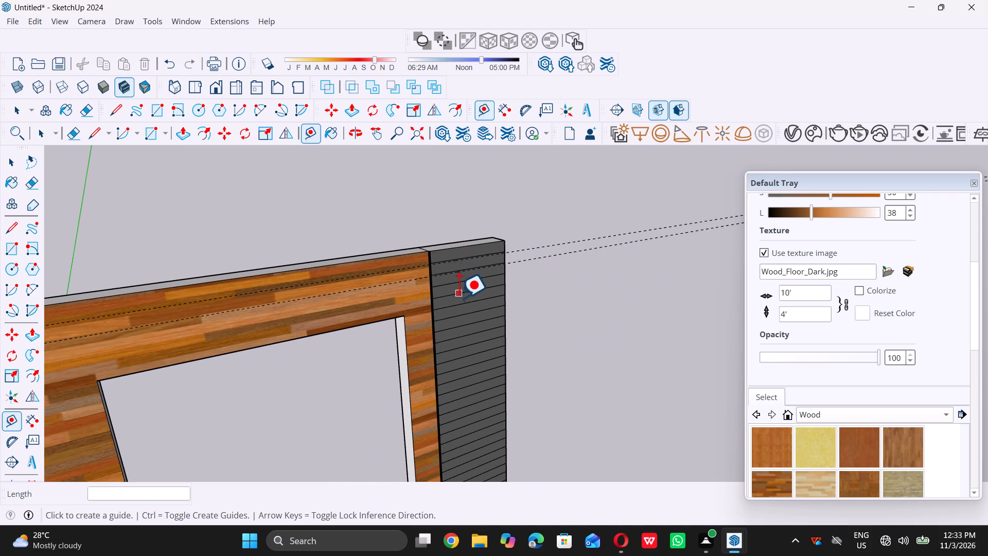
scroll(449, 300, "up", 13)
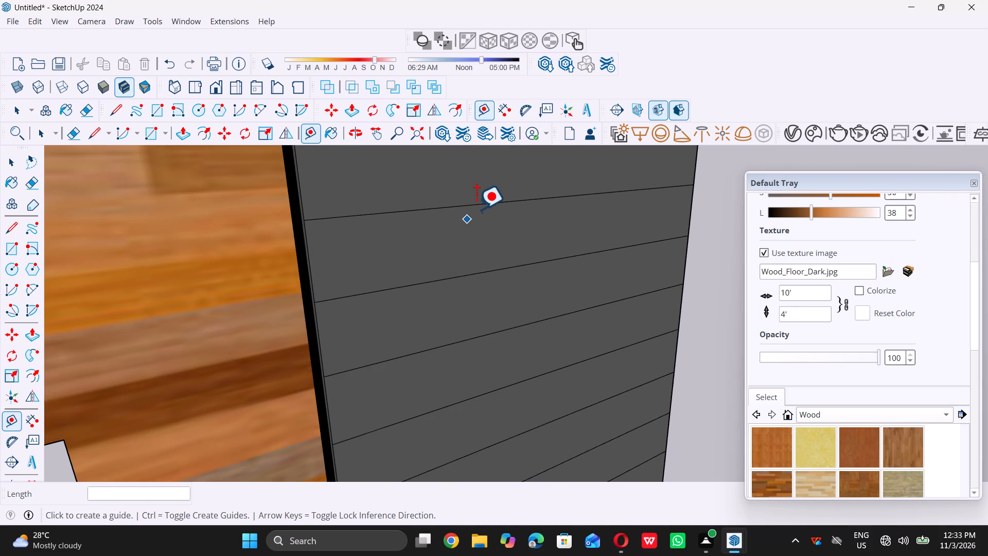
double_click(478, 208)
left_click_drag(478, 208, 478, 213)
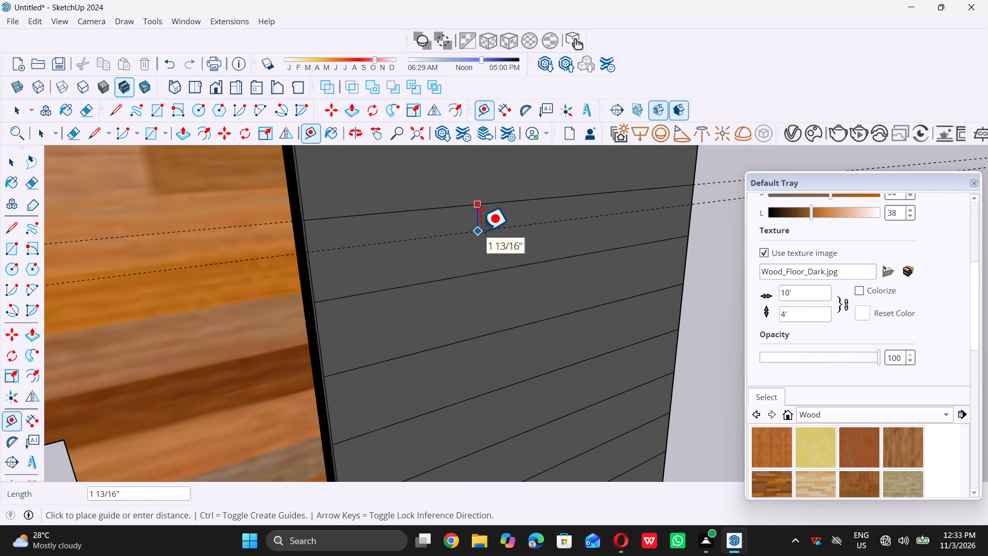
type("0.5")
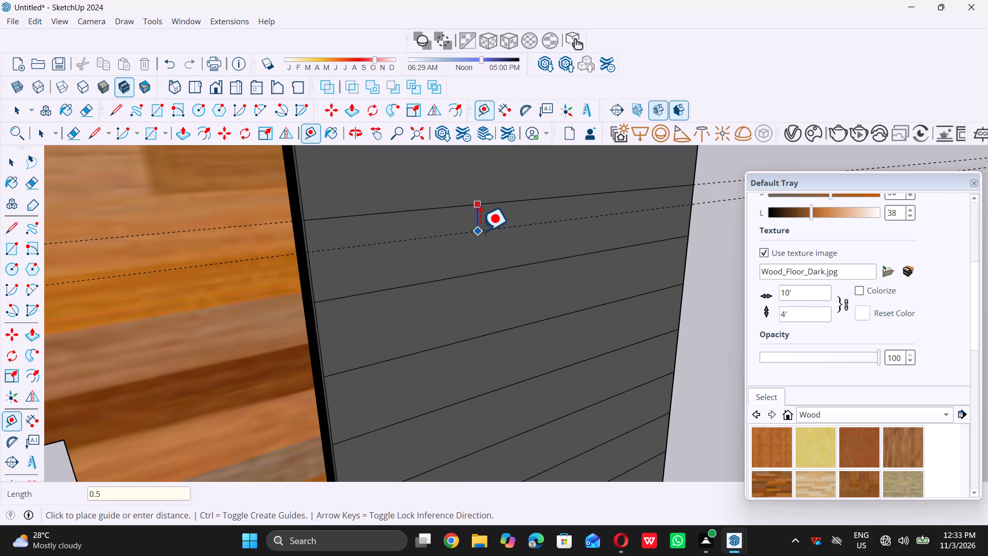
key("shift+quotedbl")
key("Return")
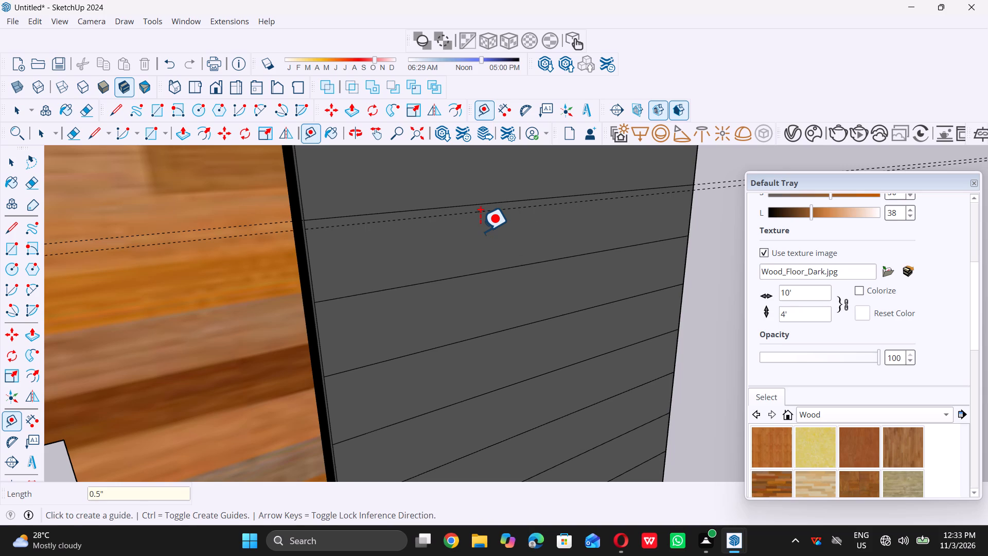
left_click(503, 272)
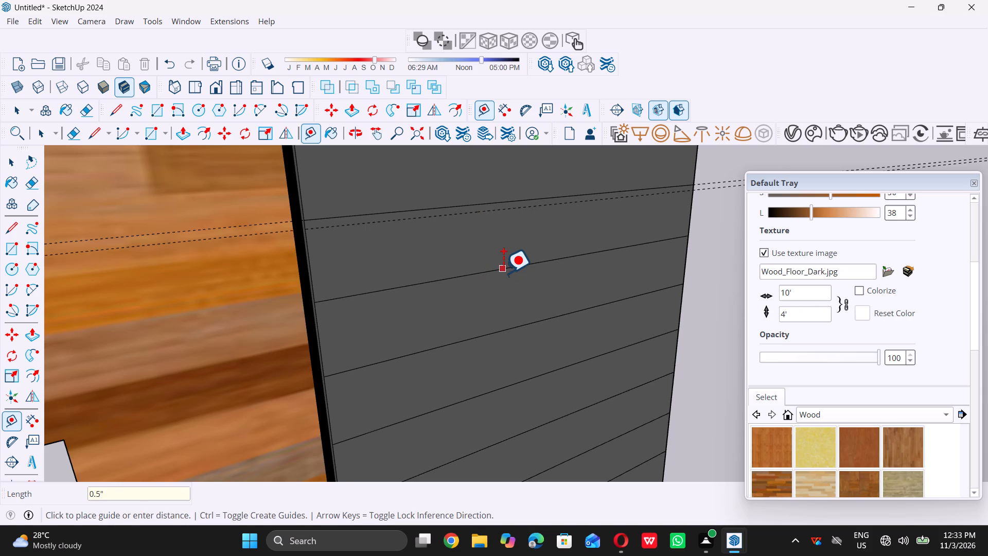
type("0.5")
key("shift+quotedbl")
key("Return")
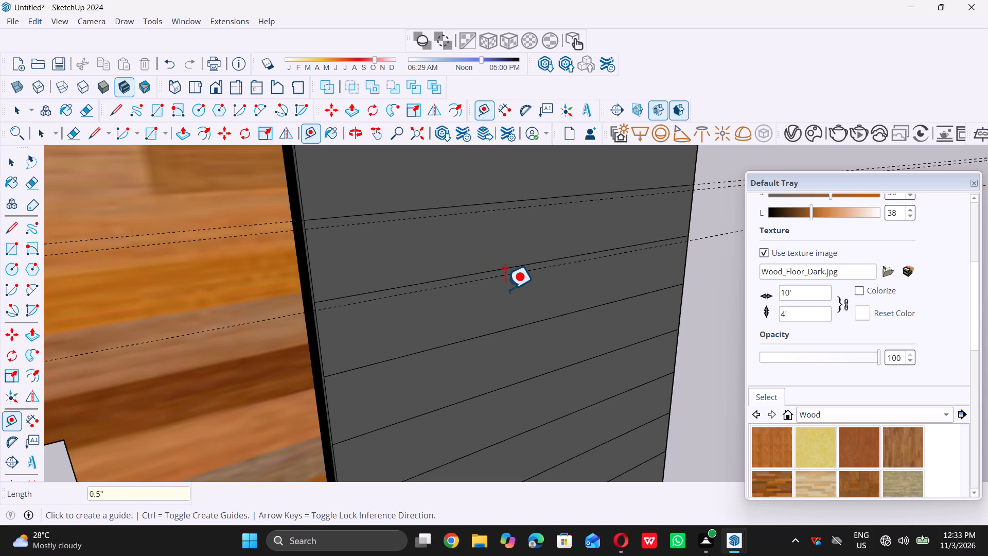
Place guides 0.5" below the following two division lines on the upper grey column.
left_click(515, 331)
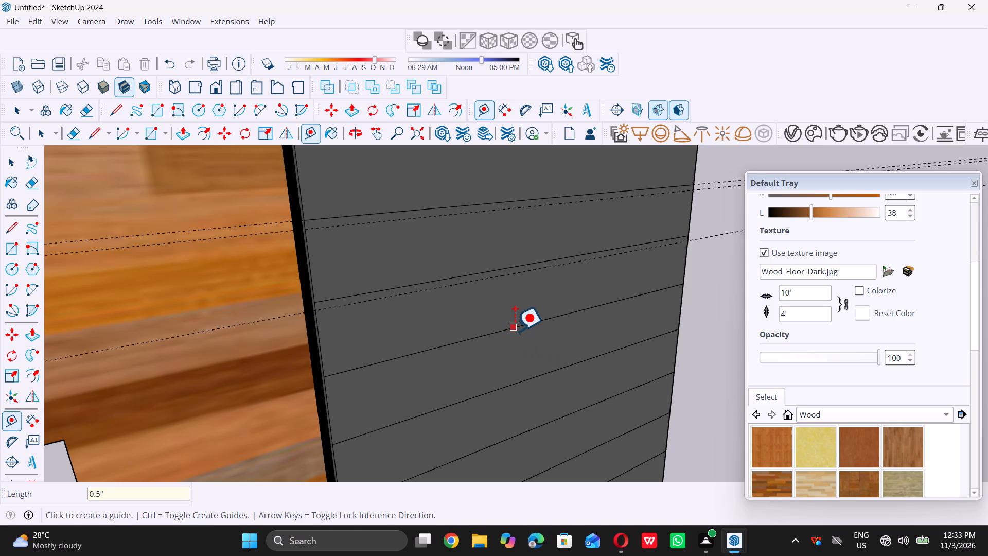
type("0.5")
key("shift+quotedbl")
key("Return")
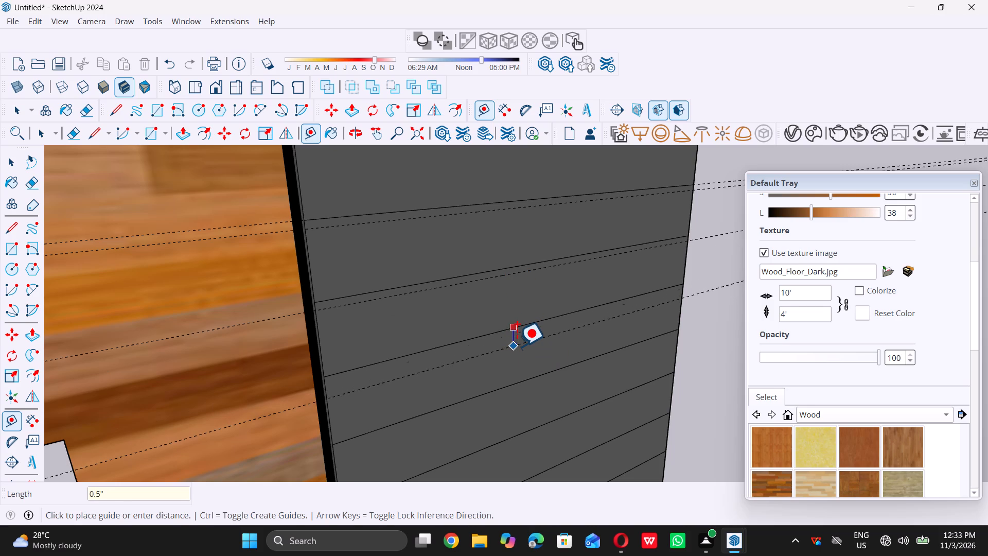
left_click(504, 390)
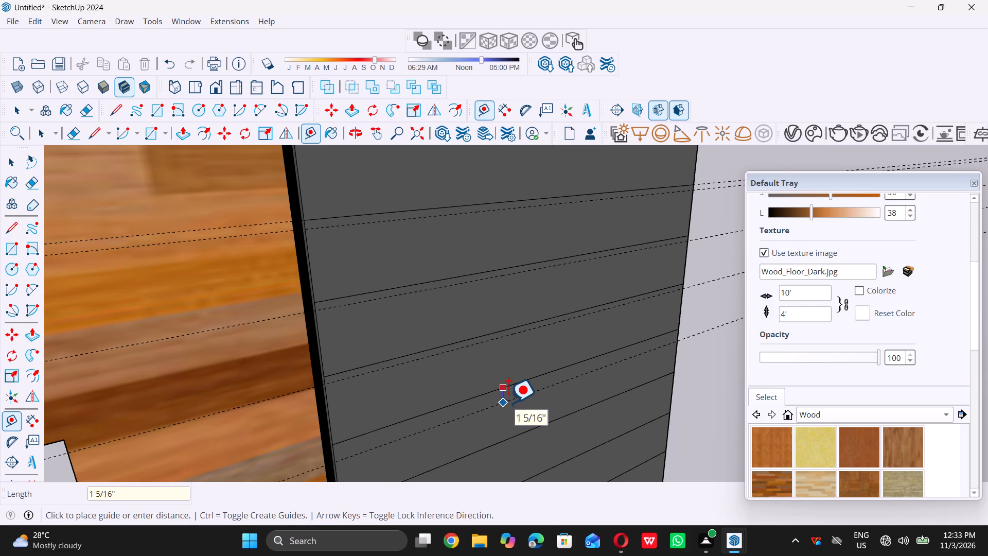
type("0.5")
key("shift+quotedbl")
key("Return")
Place a guide 0.5" below the next division line farther down the upper grey column.
scroll(446, 374, "down", 5)
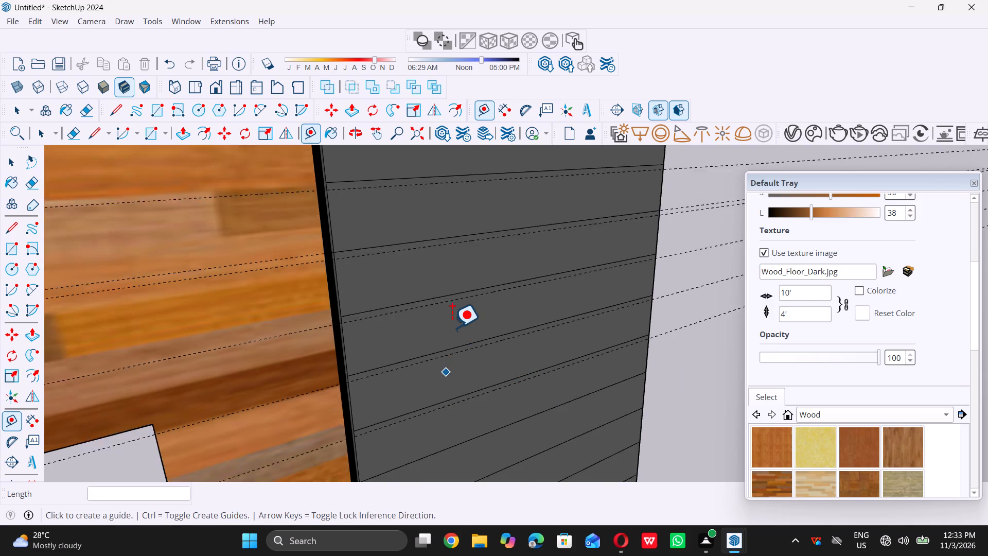
scroll(452, 327, "down", 20)
scroll(471, 303, "down", 6)
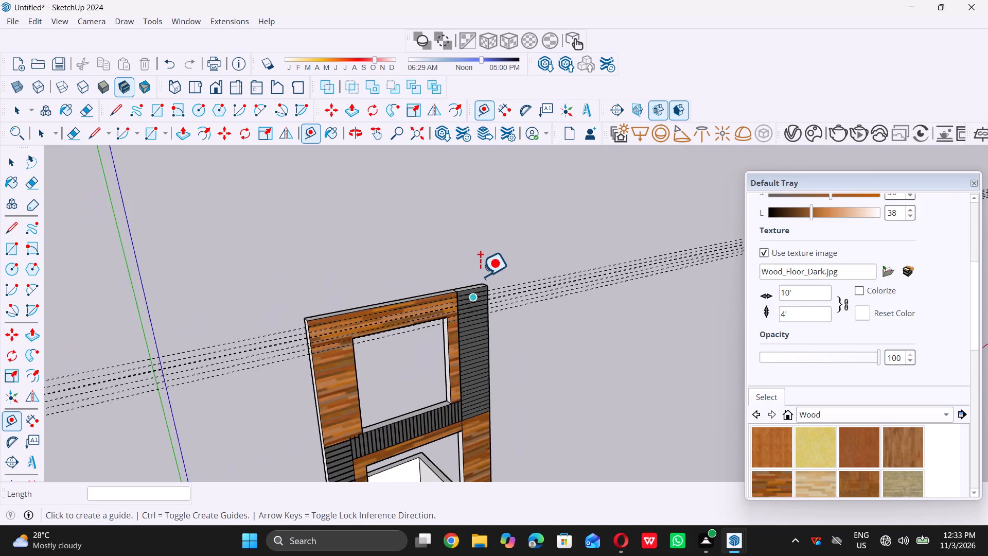
scroll(480, 272, "down", 3)
scroll(479, 359, "up", 11)
scroll(450, 324, "up", 5)
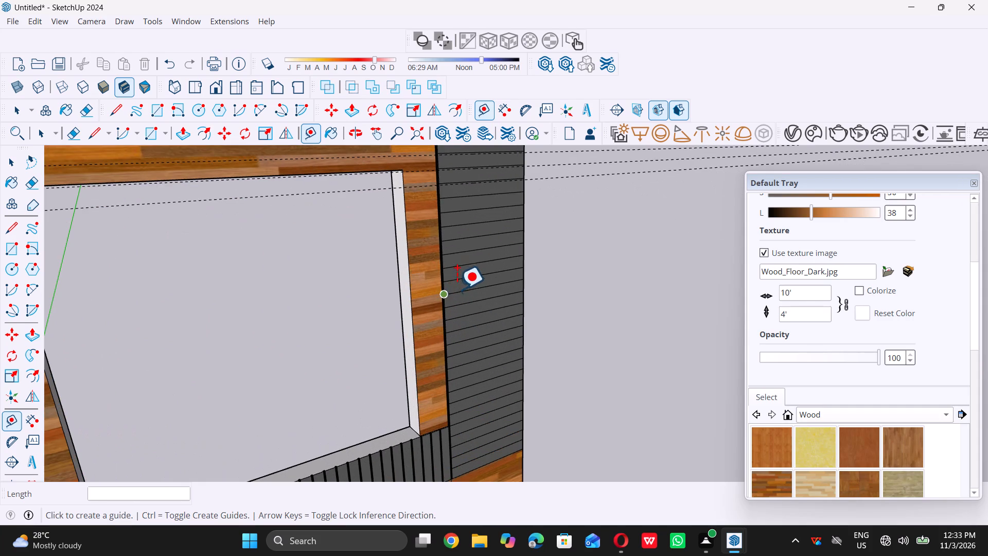
scroll(439, 225, "up", 9)
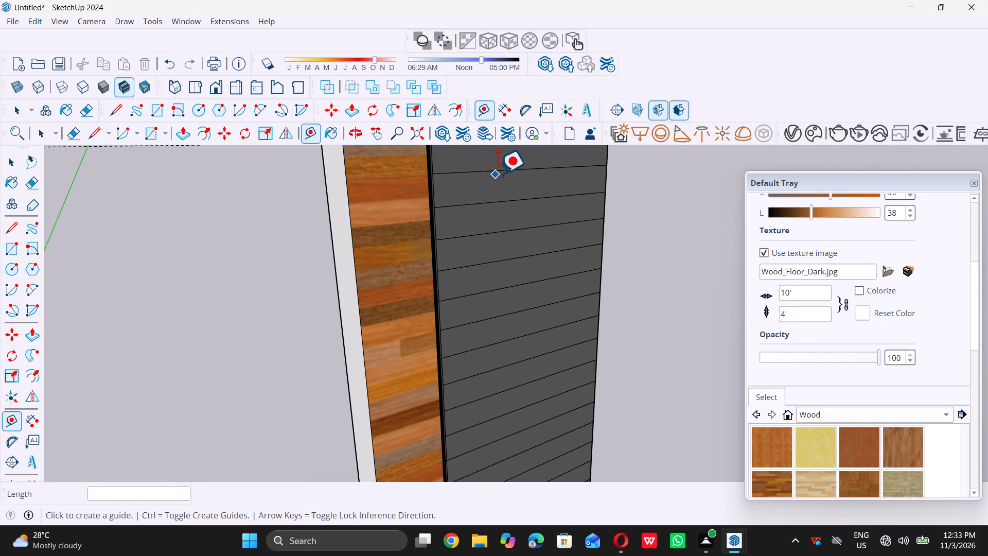
left_click(499, 173)
type("0.5")
key("shift+quotedbl")
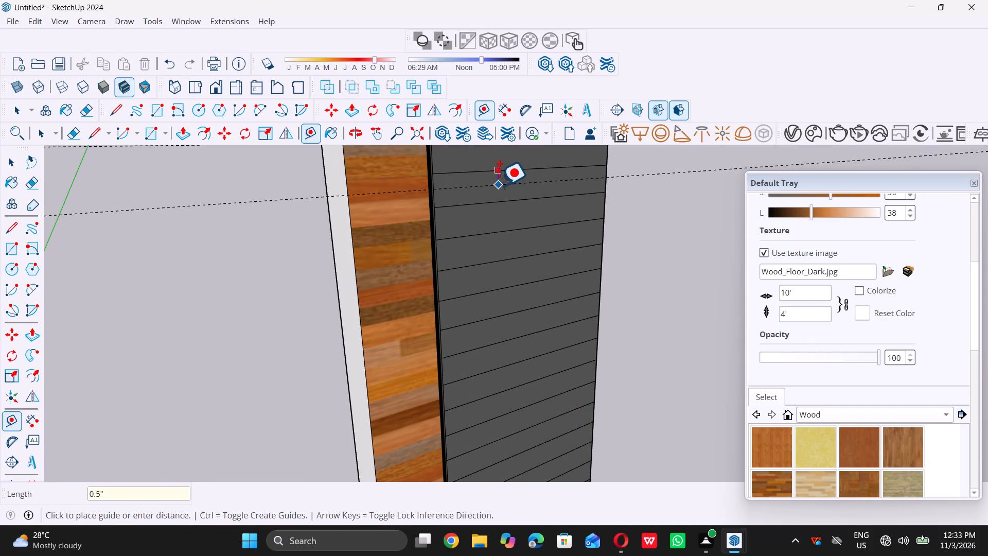
key("Return")
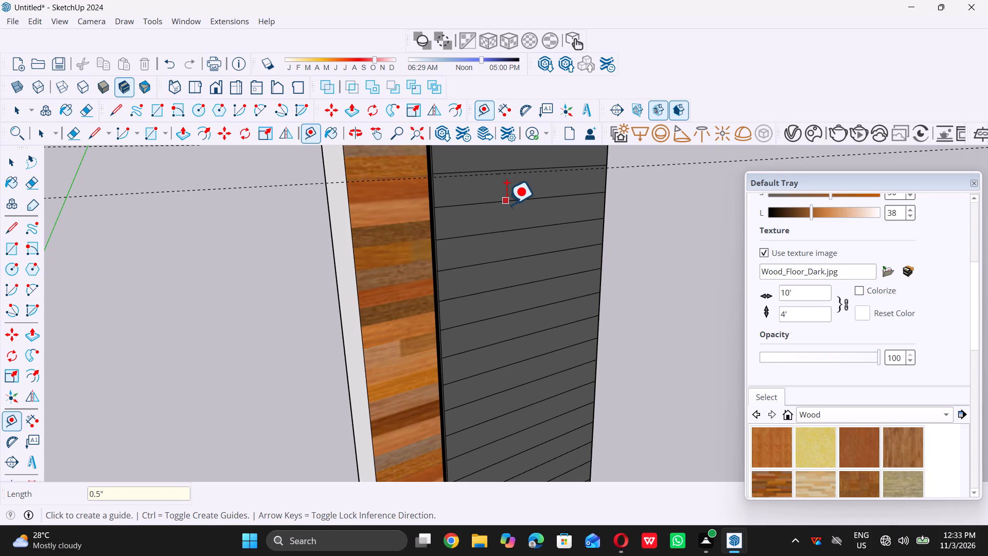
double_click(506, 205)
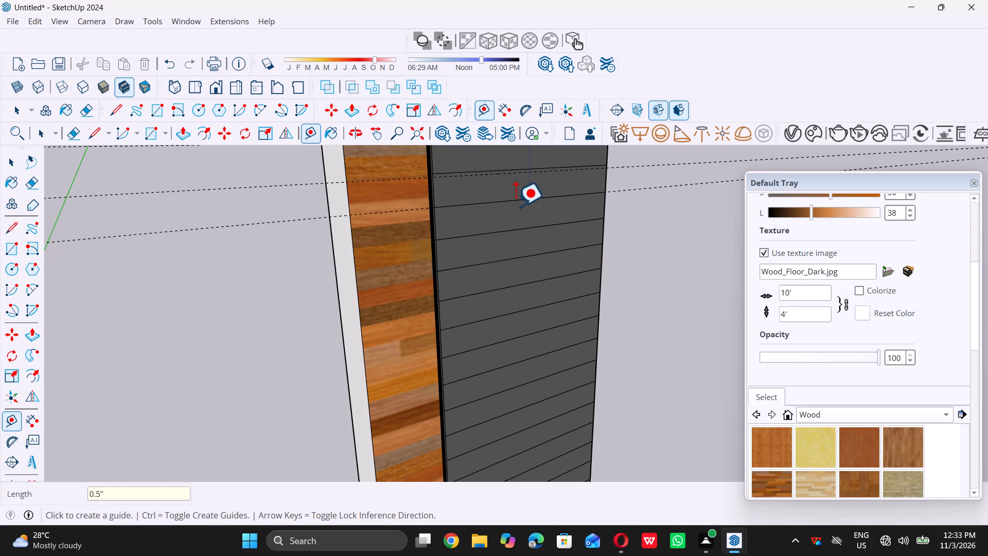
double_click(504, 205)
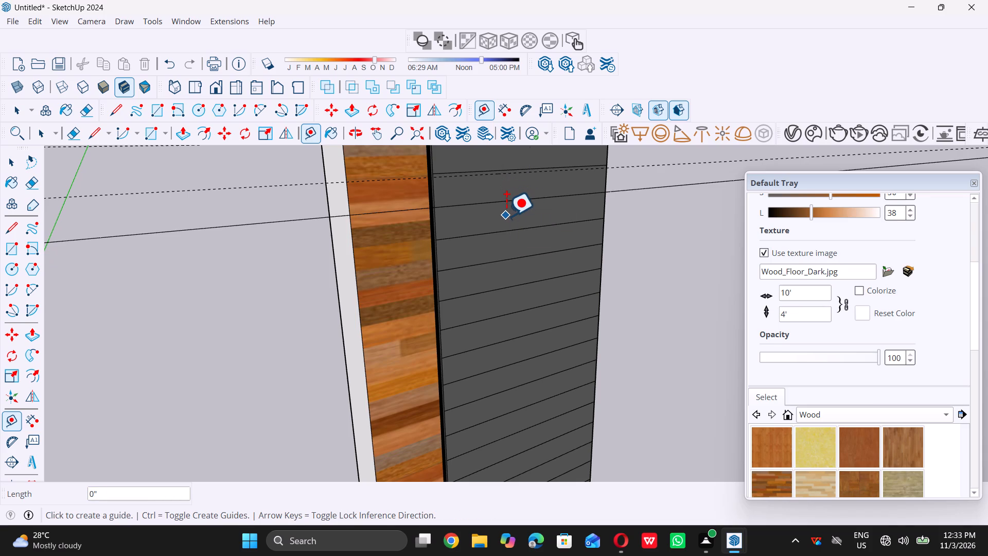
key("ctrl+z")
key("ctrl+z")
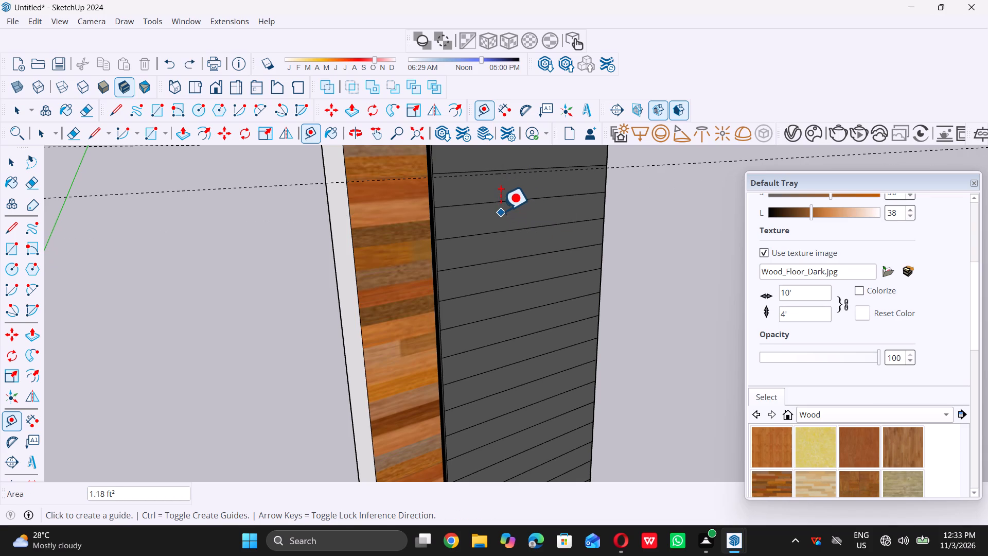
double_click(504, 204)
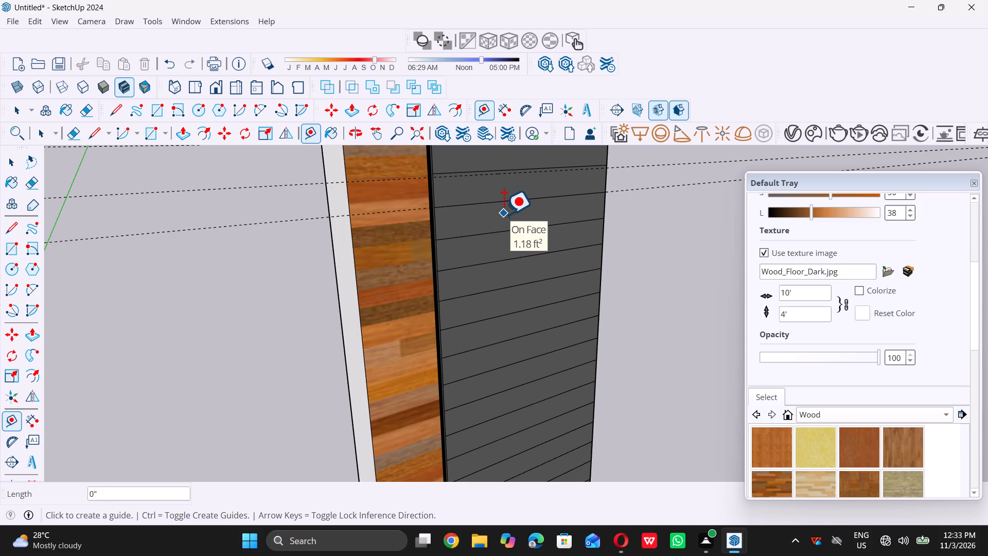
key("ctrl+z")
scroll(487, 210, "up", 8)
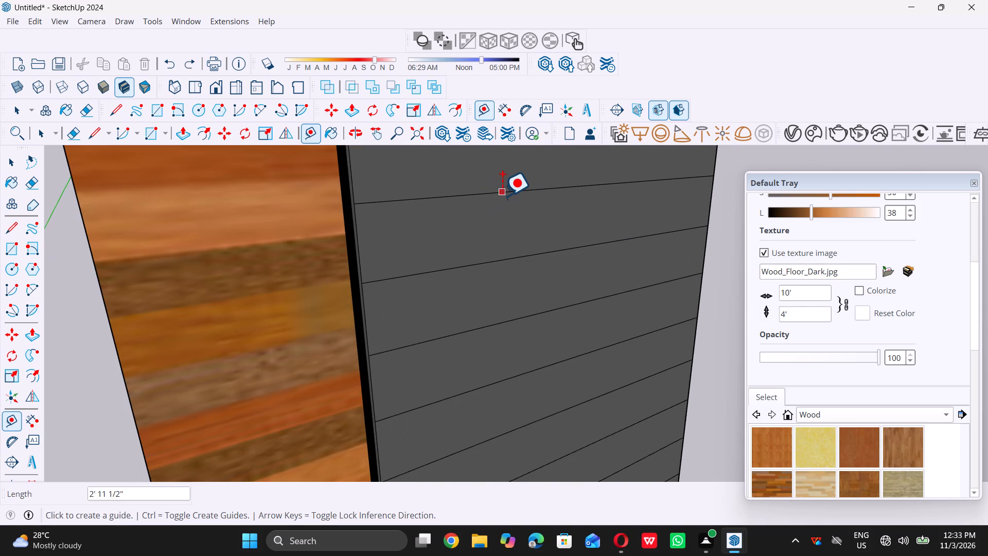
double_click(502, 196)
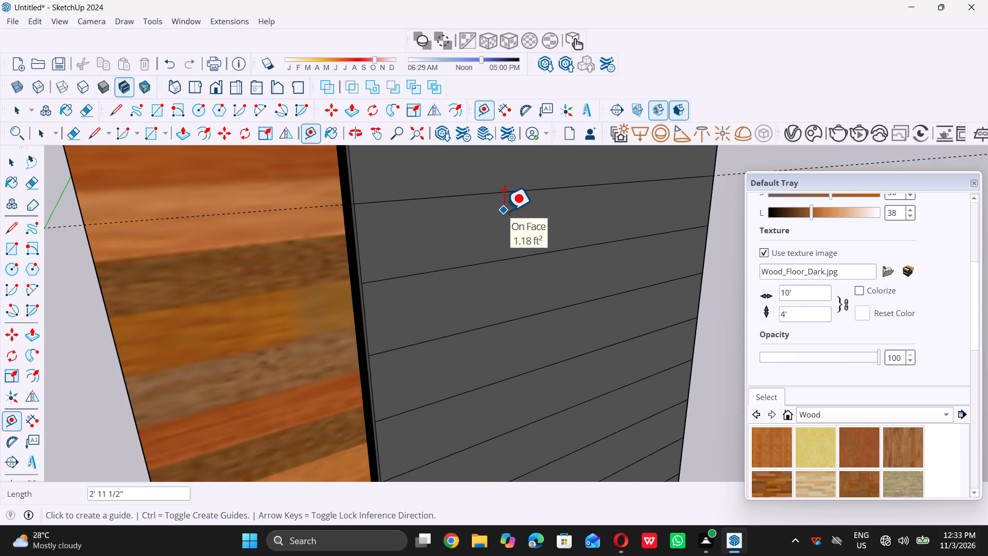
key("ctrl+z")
Place guides 0.5" below the next two division lines down the upper grey column with Tape Measure.
scroll(492, 199, "up", 4)
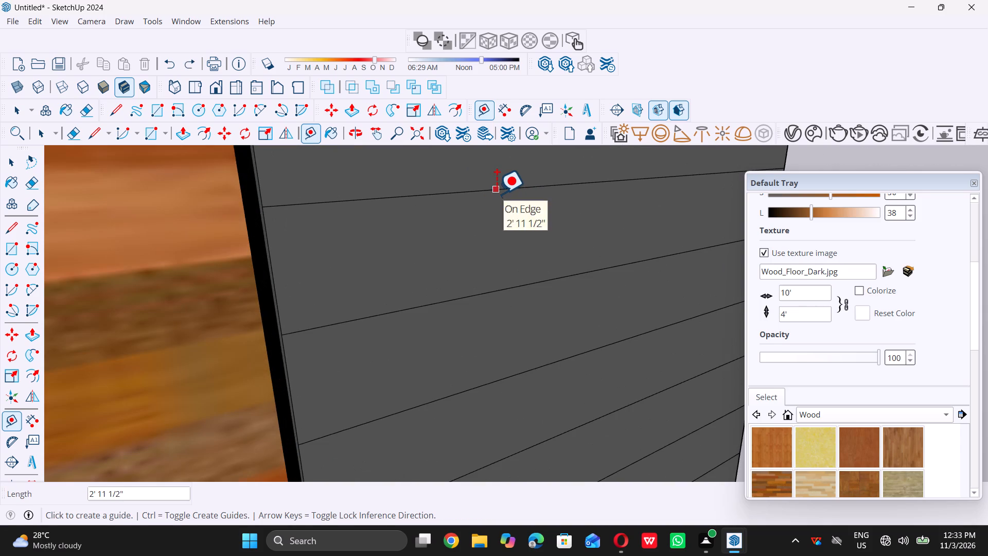
left_click(497, 194)
type("0.5")
key("shift+quotedbl")
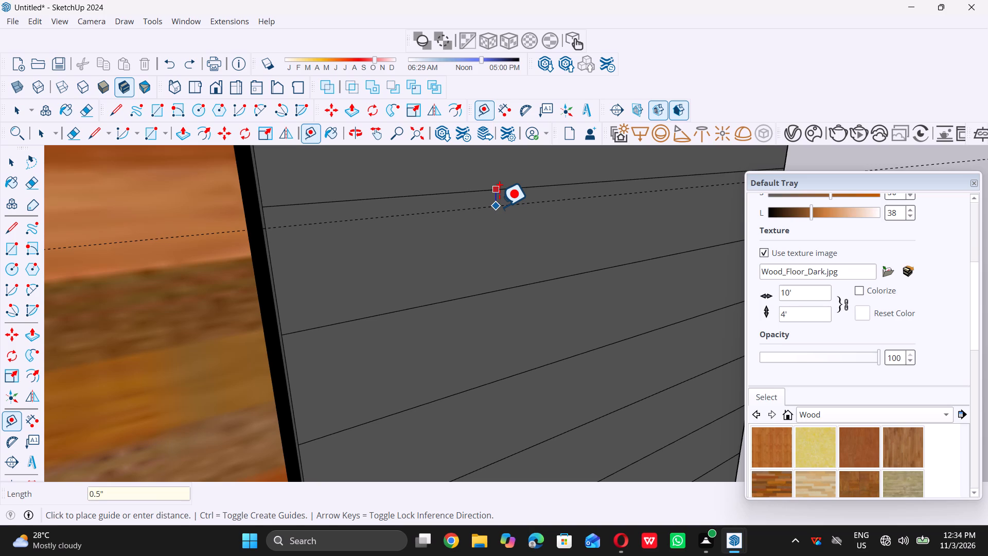
key("Return")
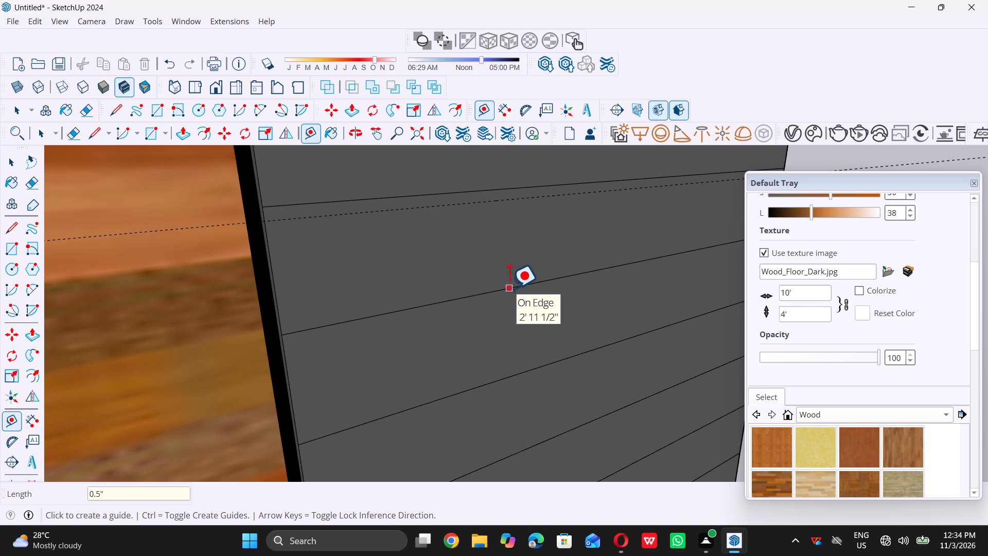
double_click(509, 288)
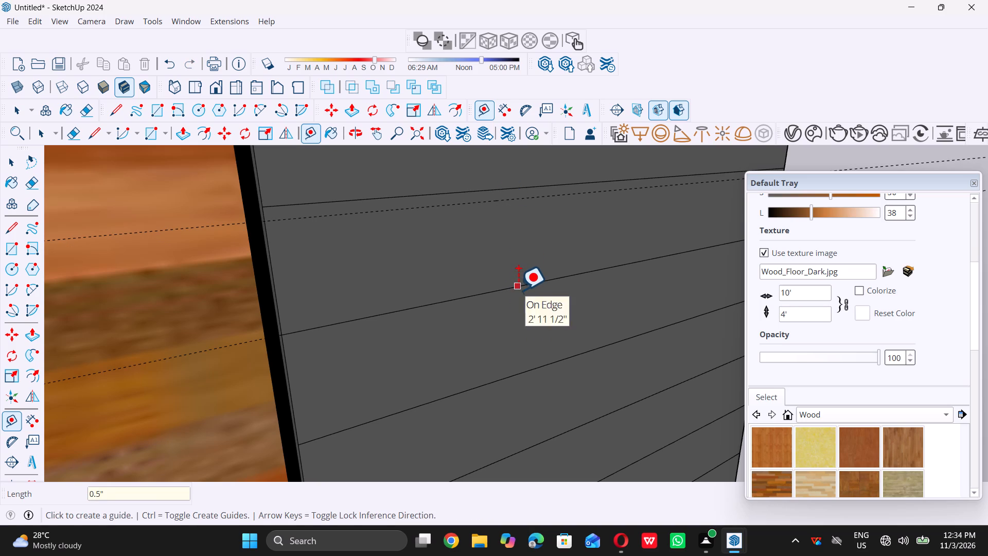
triple_click(518, 290)
type("0.5")
key("shift+quotedbl")
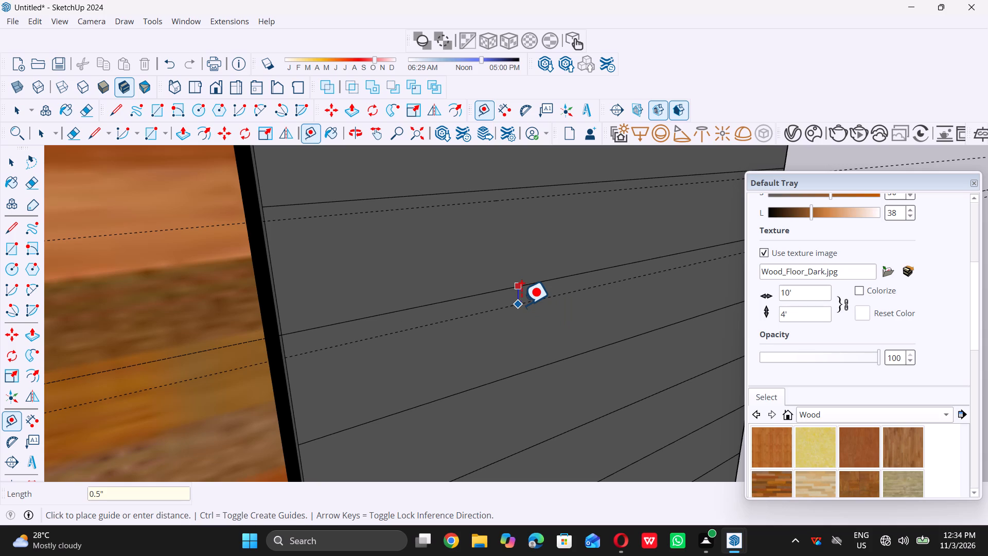
key("Return")
Continue down the upper grey column, placing guides 0.5" below the following two division lines.
scroll(391, 334, "down", 12)
scroll(458, 300, "down", 9)
scroll(447, 331, "up", 17)
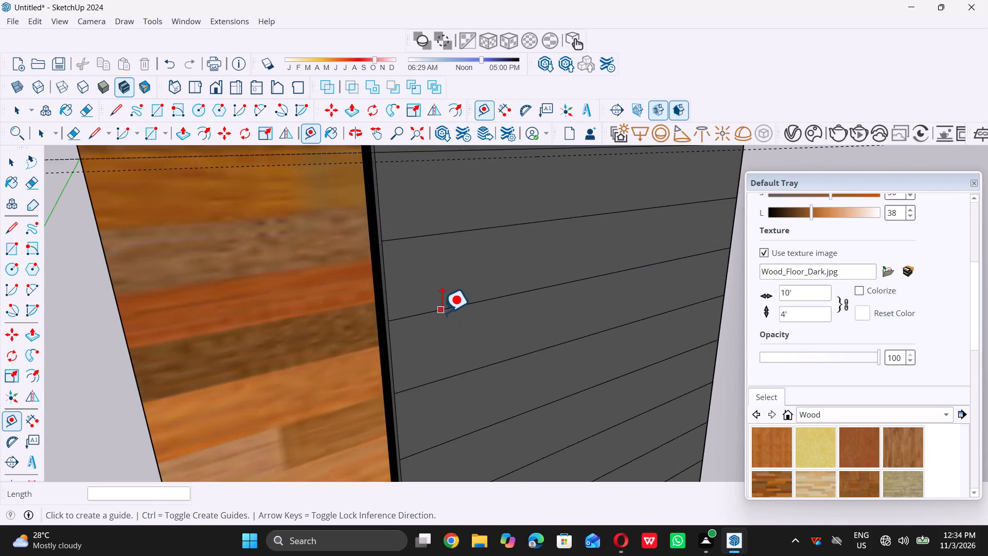
scroll(442, 312, "up", 3)
double_click(475, 203)
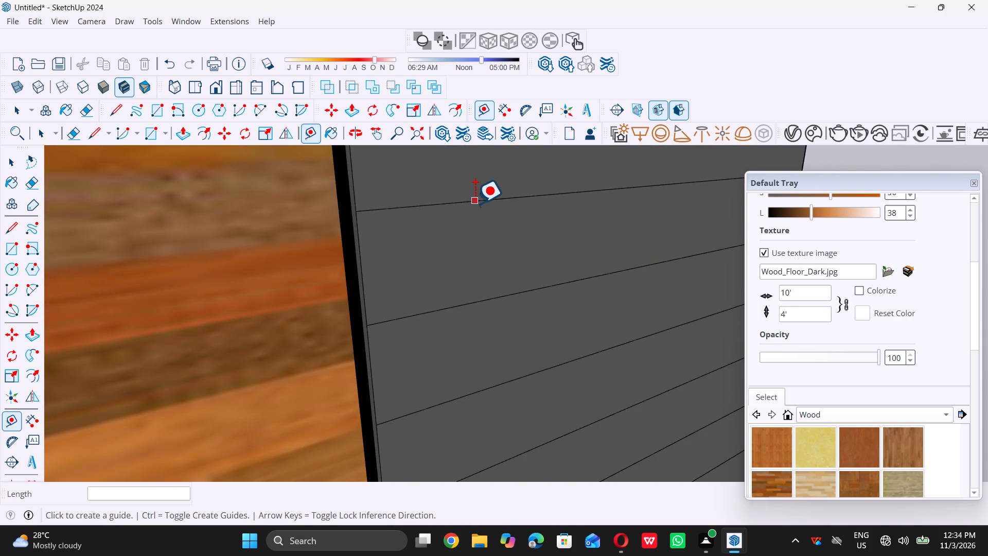
key("ctrl+z")
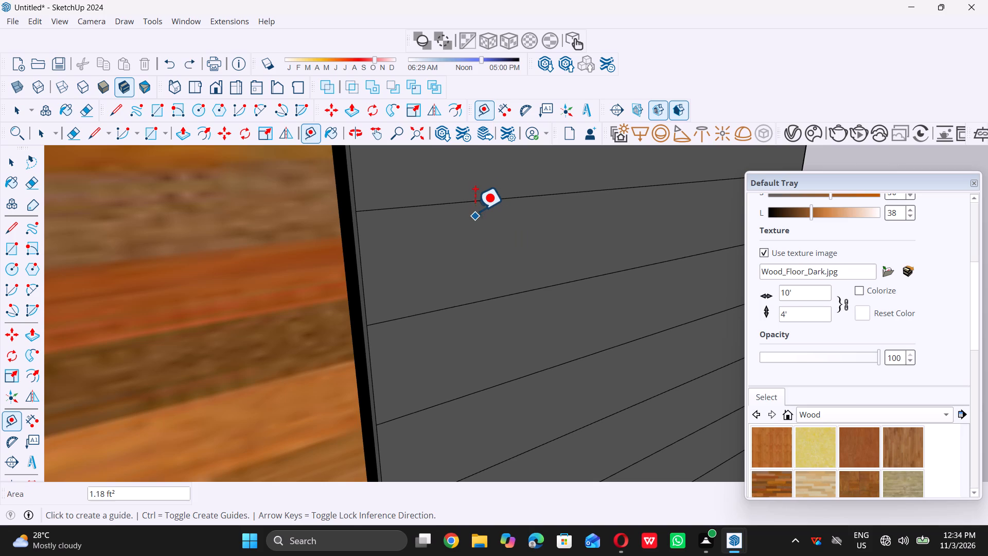
left_click(476, 202)
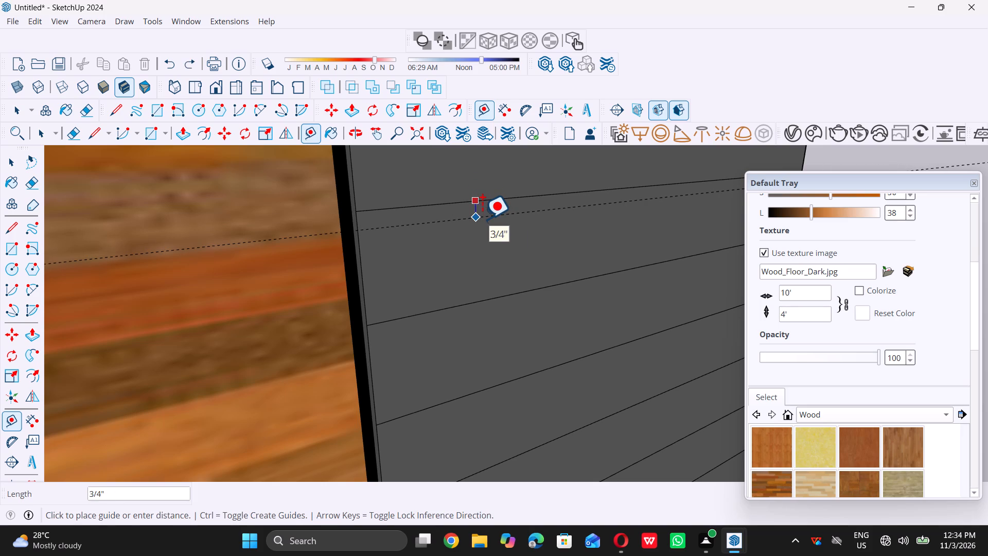
type("0.5")
key("shift+quotedbl")
key("Return")
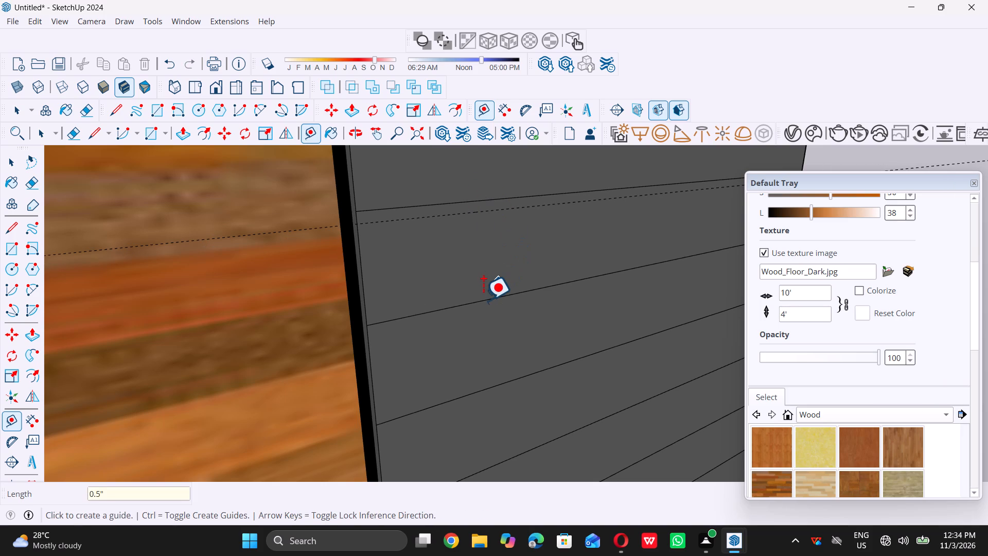
triple_click(478, 305)
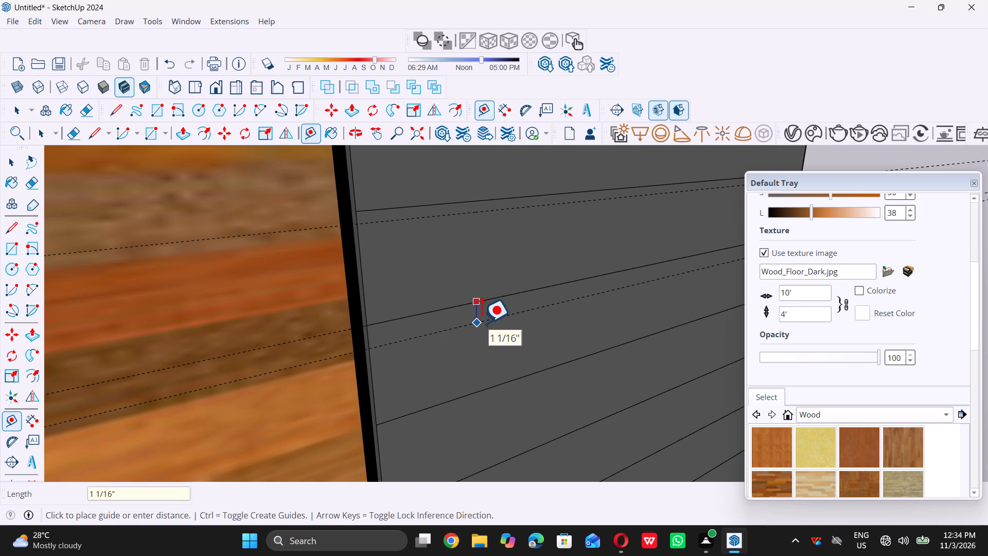
type("0.5")
key("shift+quotedbl")
key("Return")
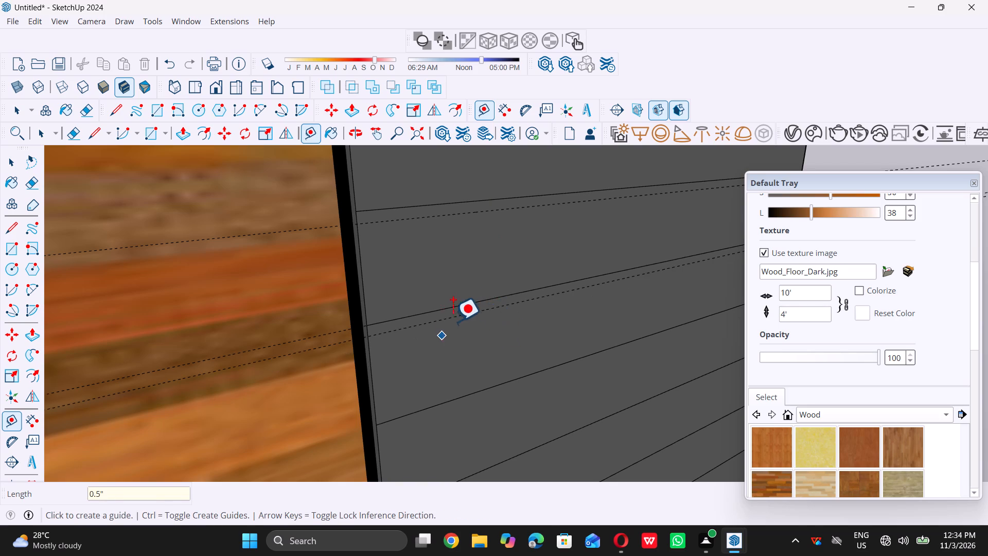
Place guides 0.5" below the next two unmarked division lines on the upper grey column.
scroll(454, 319, "down", 20)
scroll(454, 319, "down", 4)
scroll(460, 291, "up", 16)
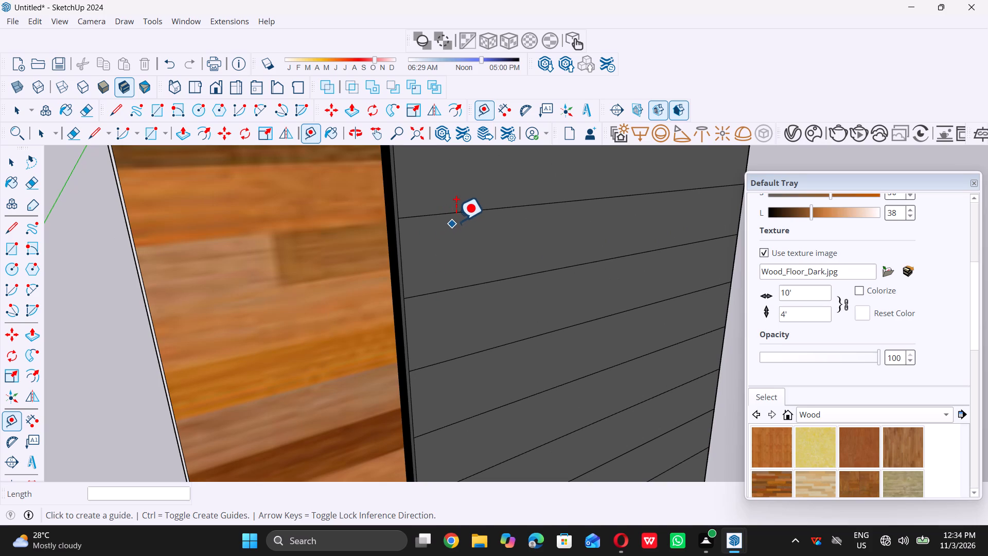
left_click(462, 214)
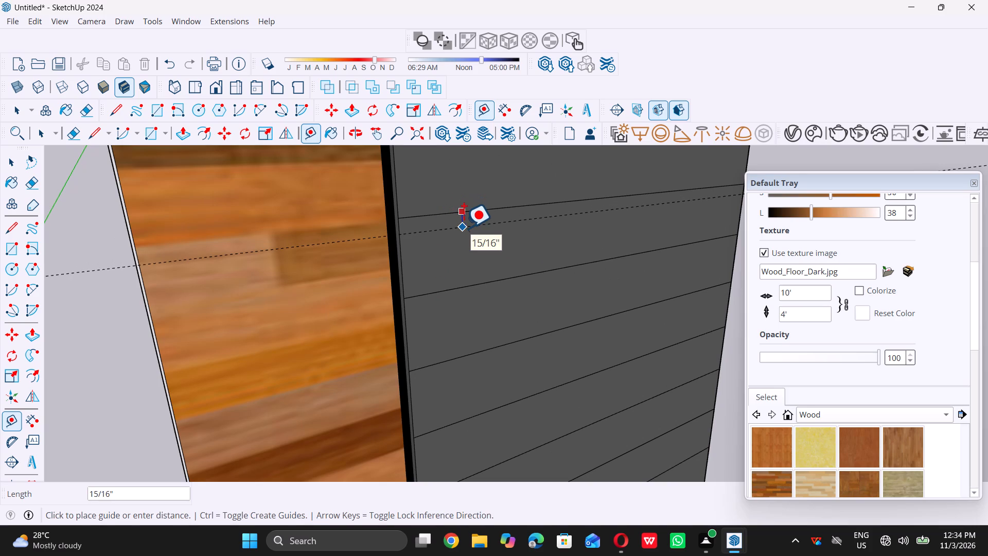
type("0.5")
key("shift+quotedbl")
key("Return")
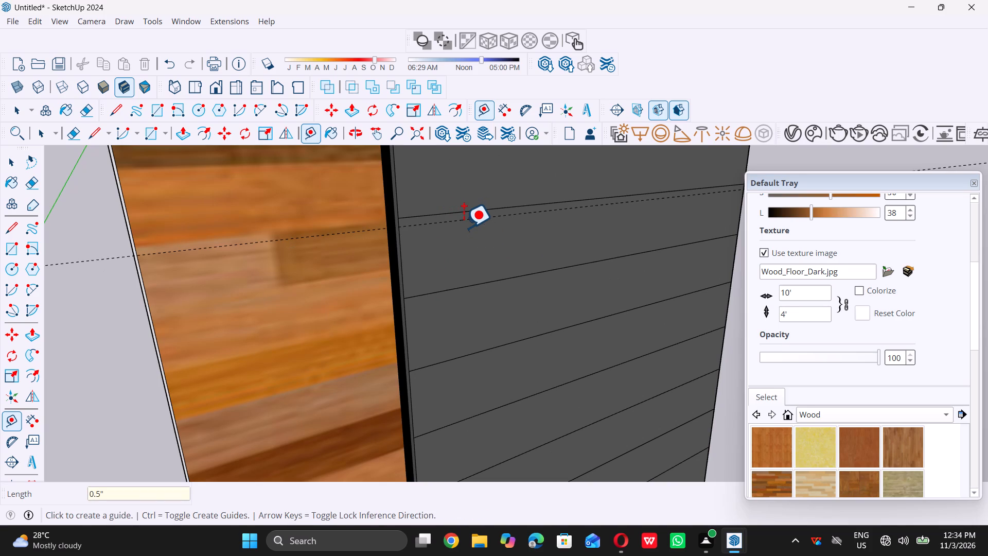
left_click(468, 289)
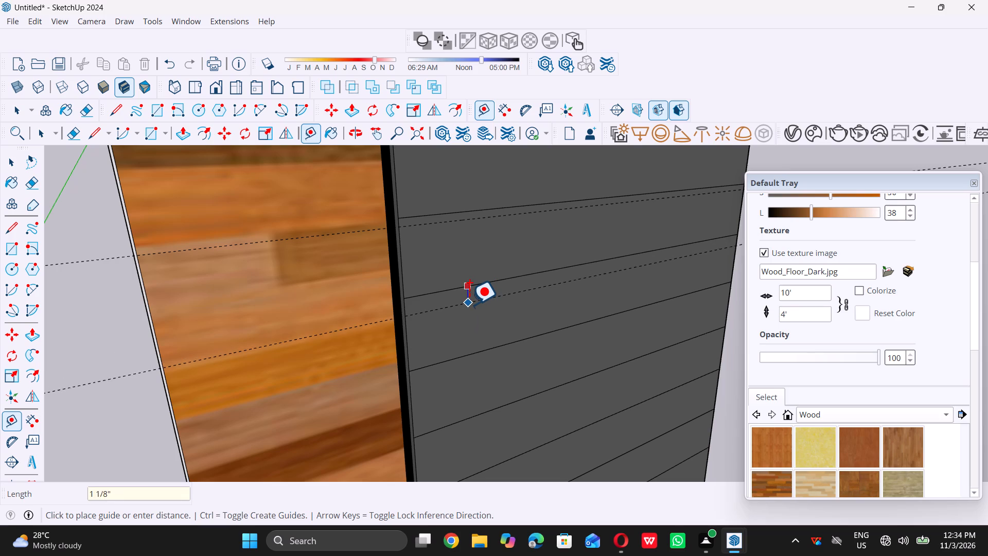
type("0.5")
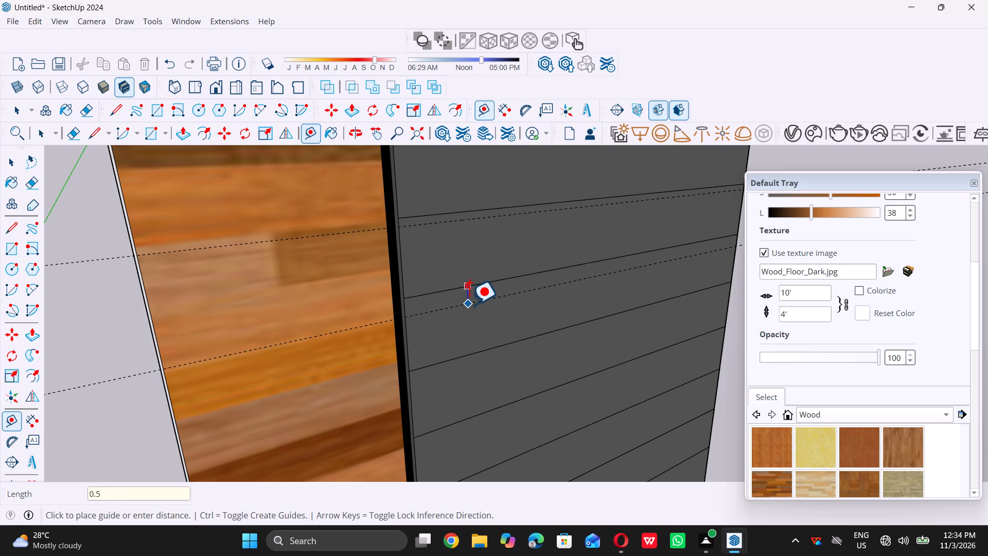
key("shift+quotedbl")
key("Return")
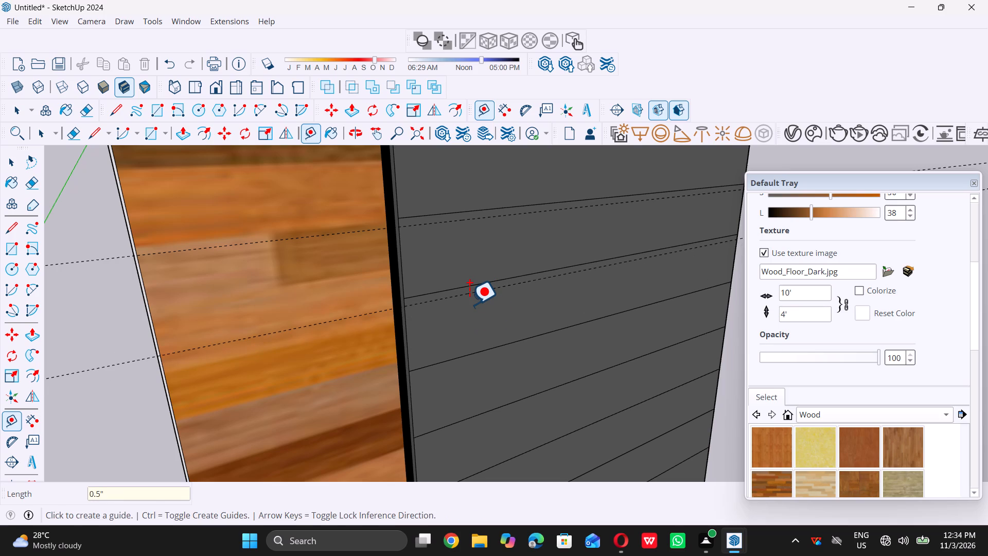
Place guides 0.5" below the two division lines directly beneath the last marked one on the grey column.
left_click(472, 352)
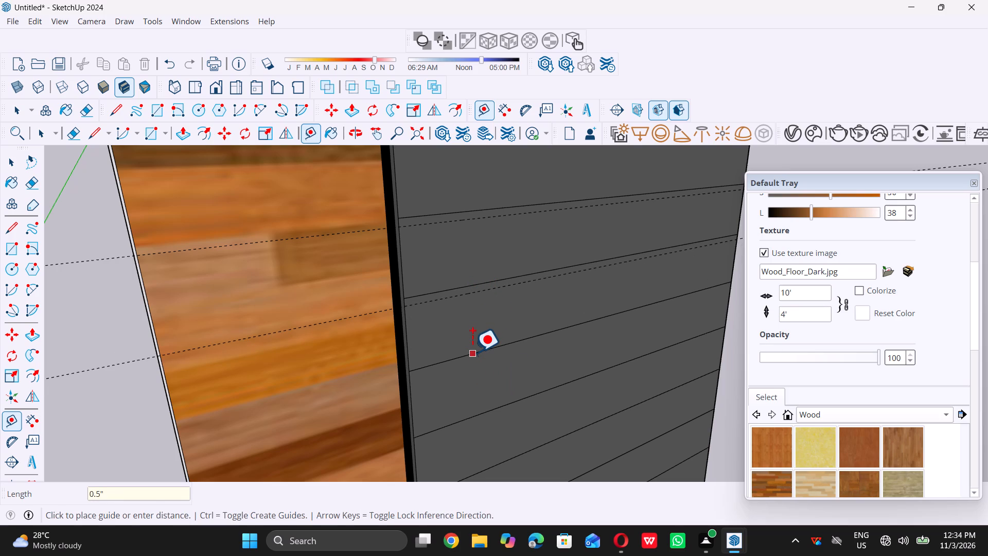
type("0.5")
key("shift+quotedbl")
key("Return")
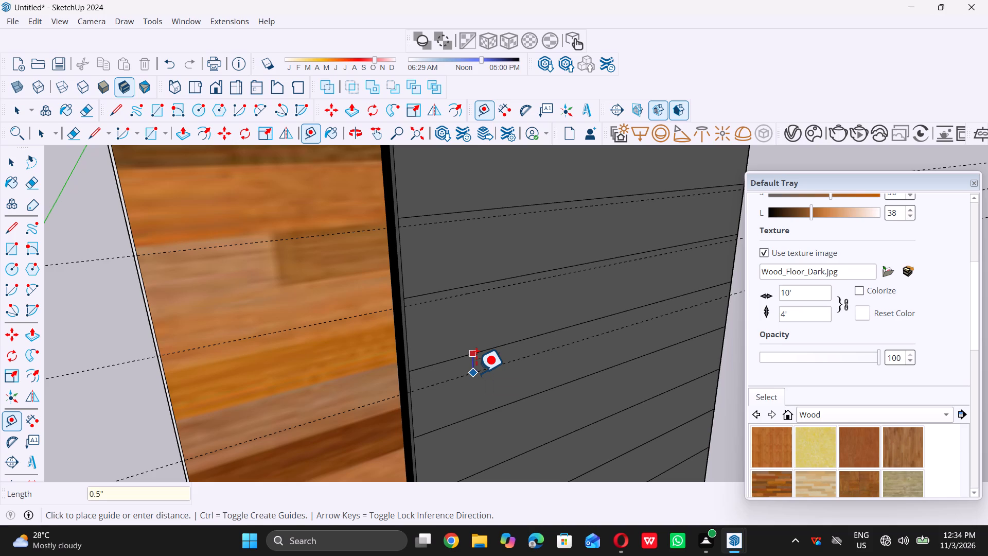
left_click(489, 412)
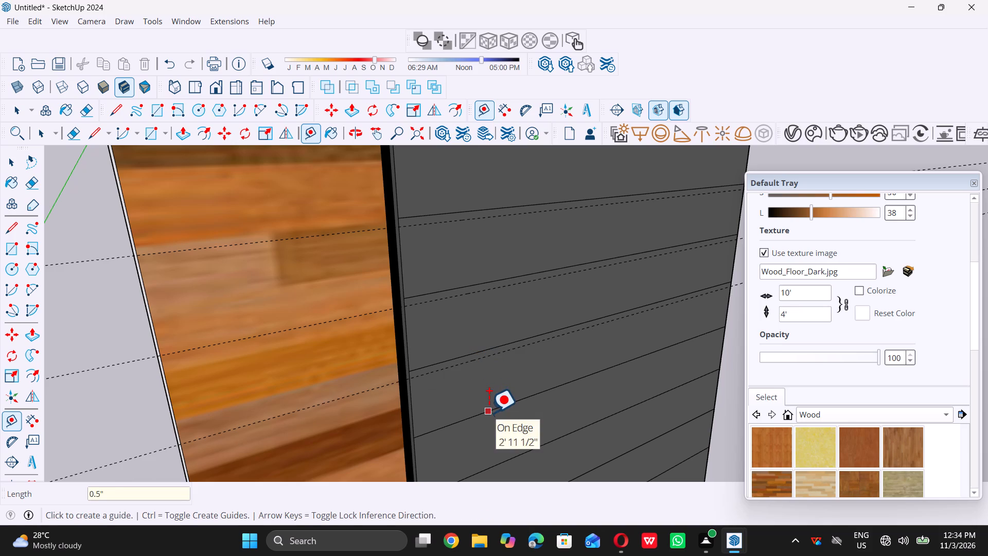
type("0.5")
key("shift+quotedbl")
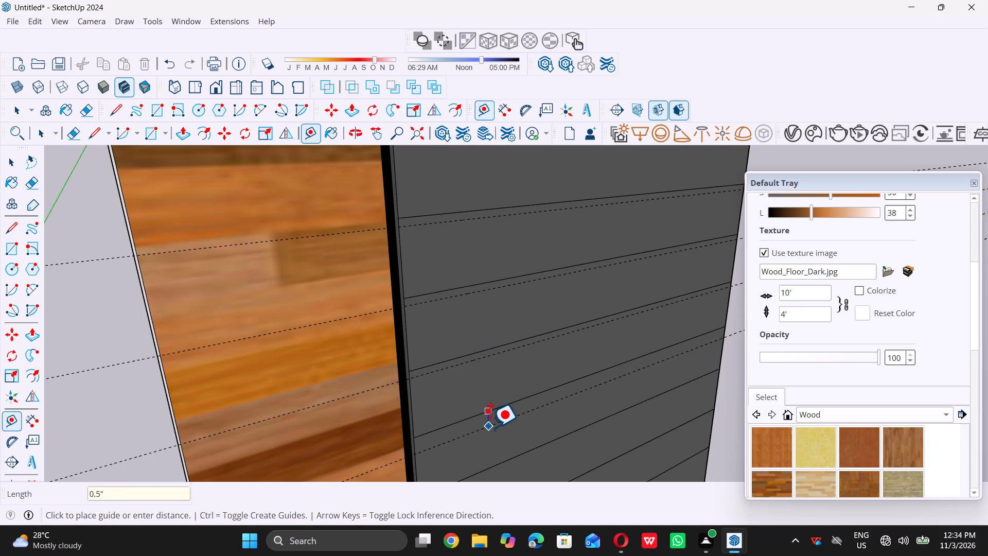
key("Return")
Place guides 0.5" below the next two unmarked division lines farther down the upper grey column.
scroll(471, 344, "down", 9)
scroll(460, 289, "down", 3)
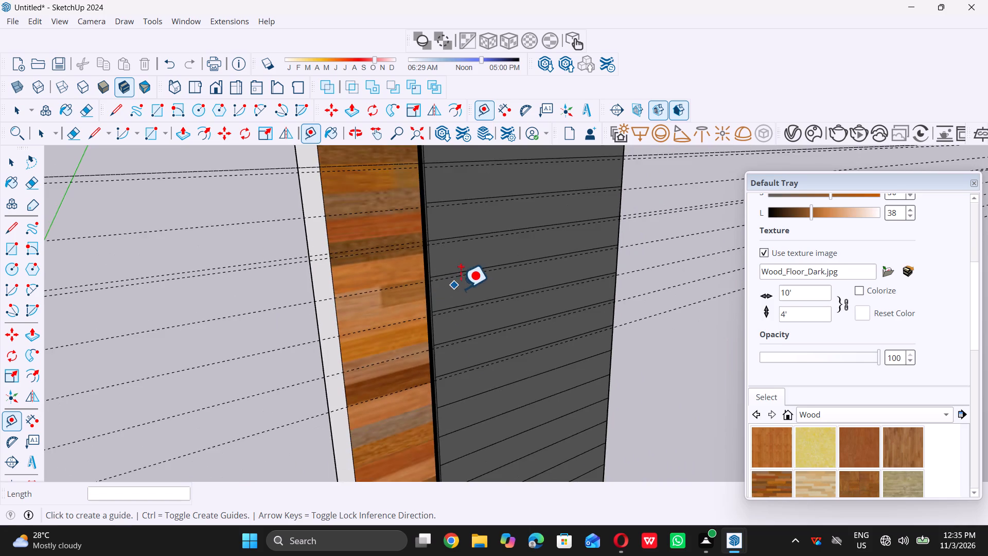
scroll(461, 288, "down", 1)
scroll(462, 236, "down", 14)
scroll(471, 292, "up", 6)
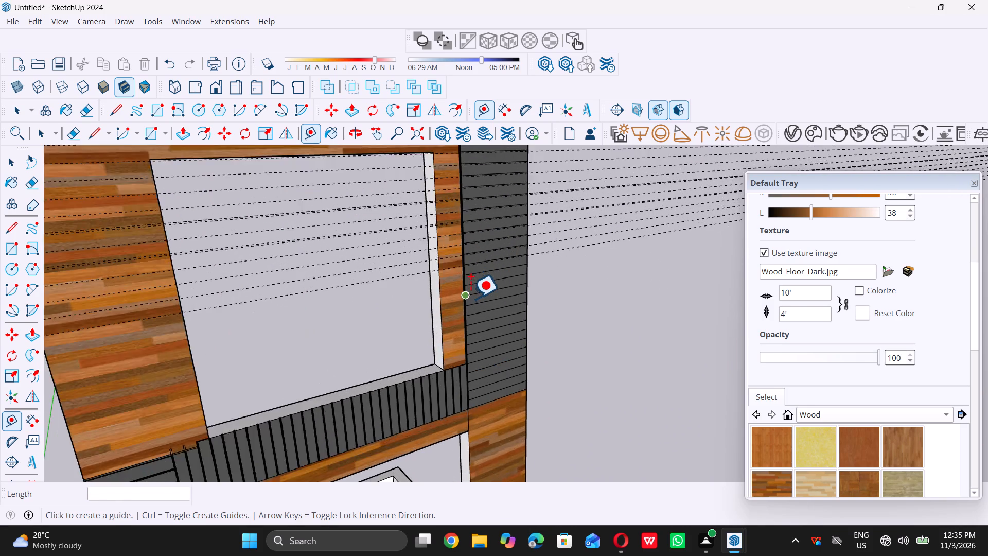
scroll(471, 298, "up", 11)
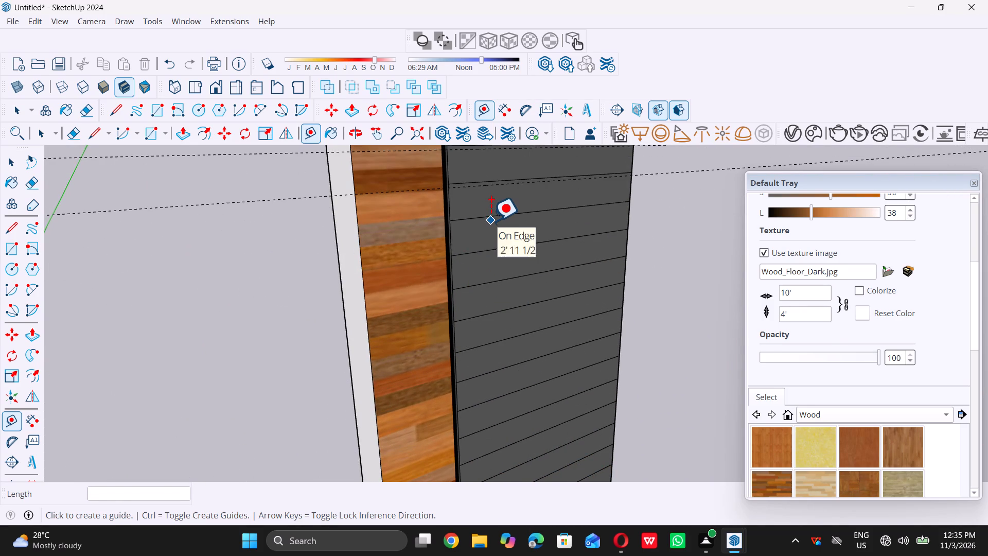
left_click(491, 218)
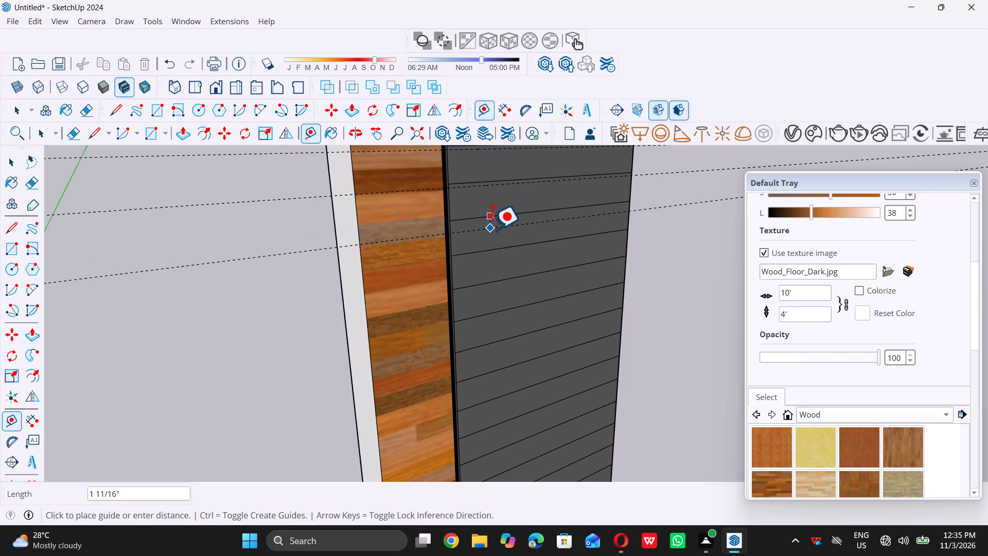
type("0.5")
key("shift+quotedbl")
key("Return")
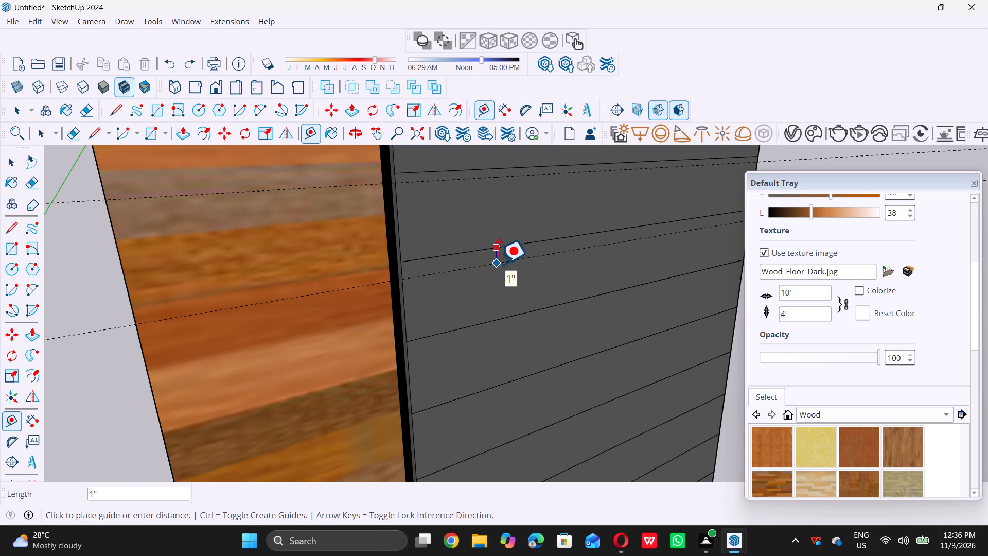
type("0.")
key("5")
key("shift+quotedbl")
key("Return")
Place guides 0.5" below the next two unmarked division lines on the upper grey column.
left_click(505, 320)
type("0.5")
key("shift+quotedbl")
key("Return")
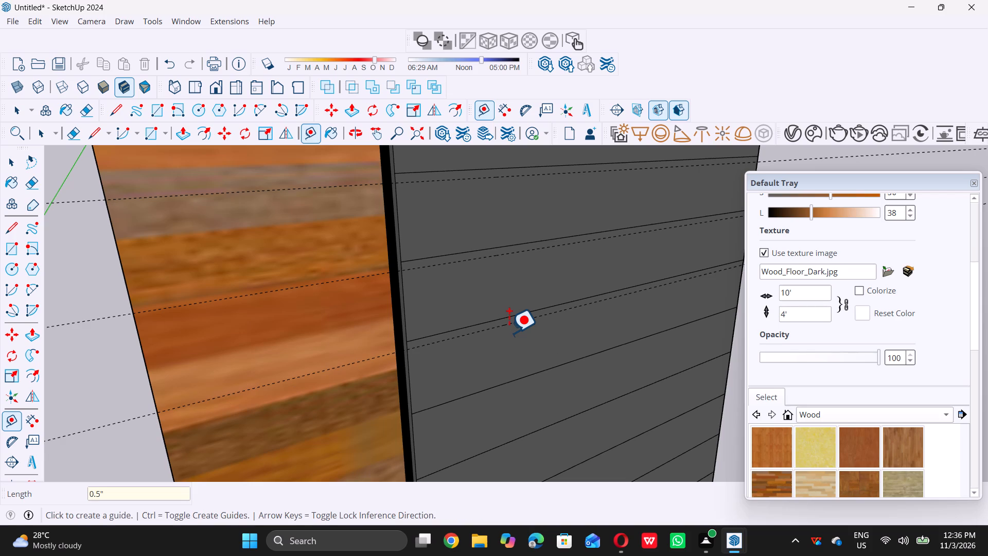
left_click(524, 381)
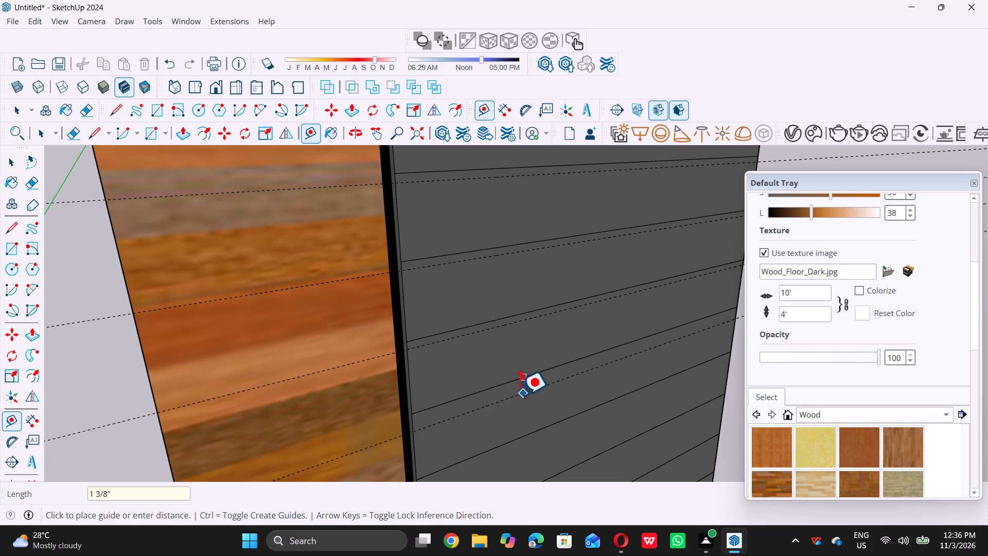
type("0.5")
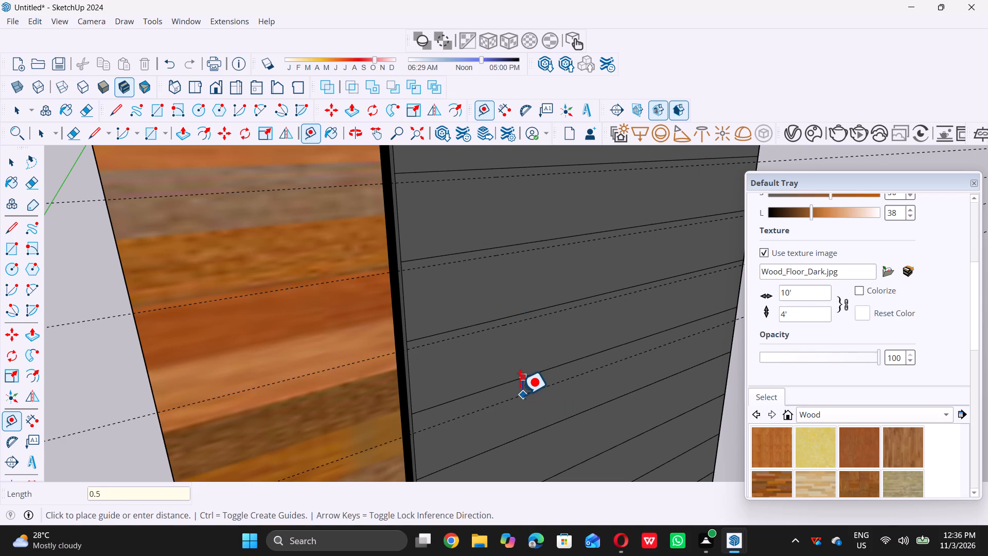
key("shift+quotedbl")
key("Return")
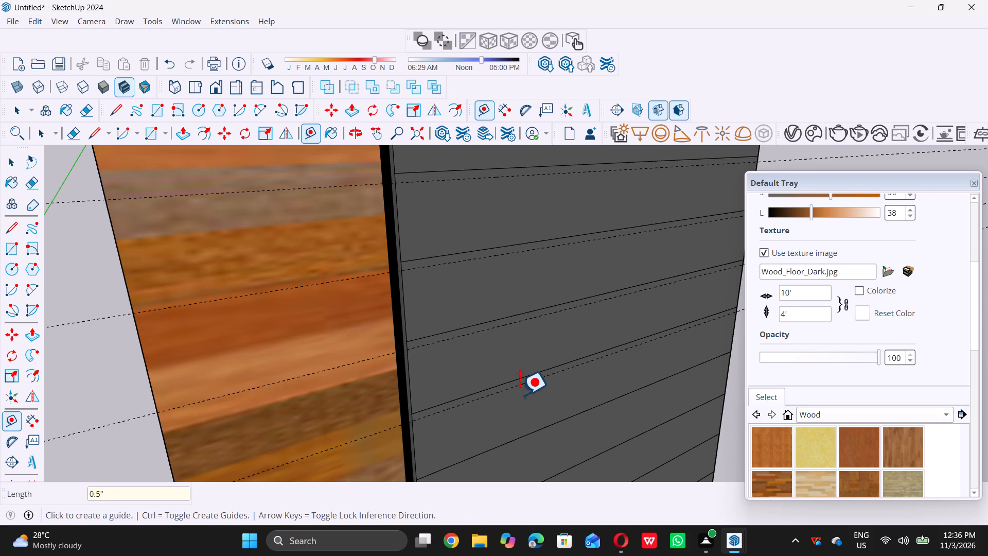
Continue farther down the grey column, placing guides 0.5" below the following two division lines.
scroll(462, 325, "down", 20)
scroll(462, 325, "down", 1)
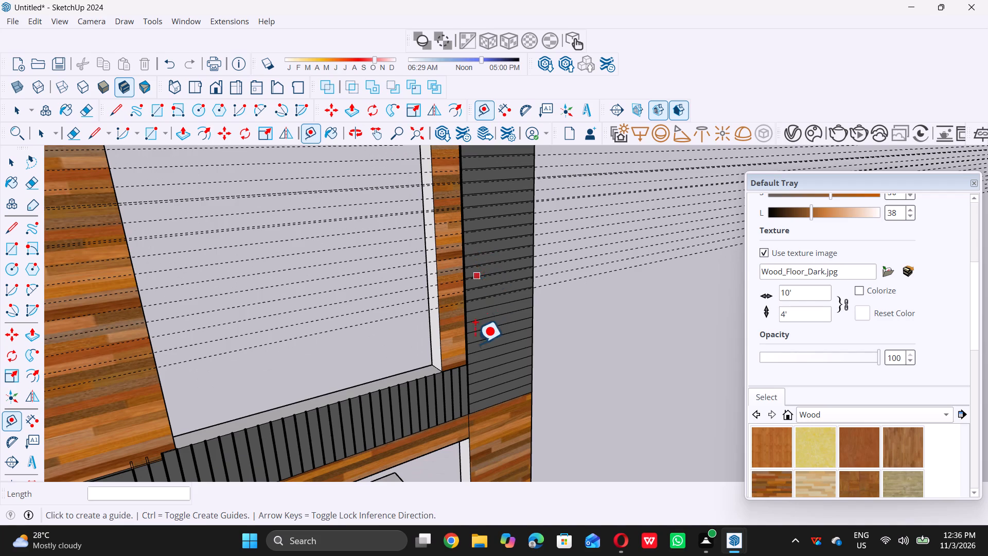
middle_click_drag(467, 351, 470, 330)
middle_click_drag(470, 329, 481, 288)
scroll(473, 311, "up", 10)
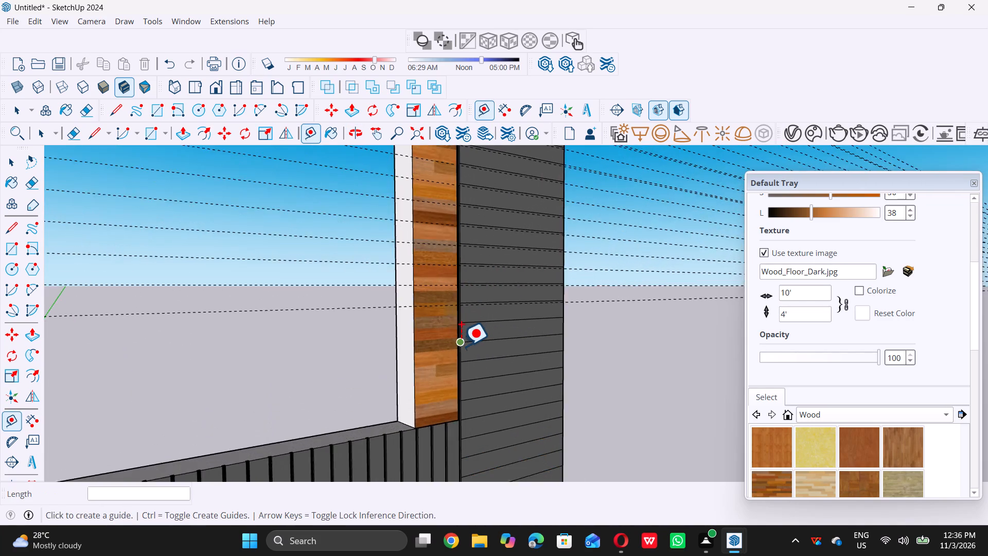
scroll(461, 346, "up", 6)
double_click(504, 288)
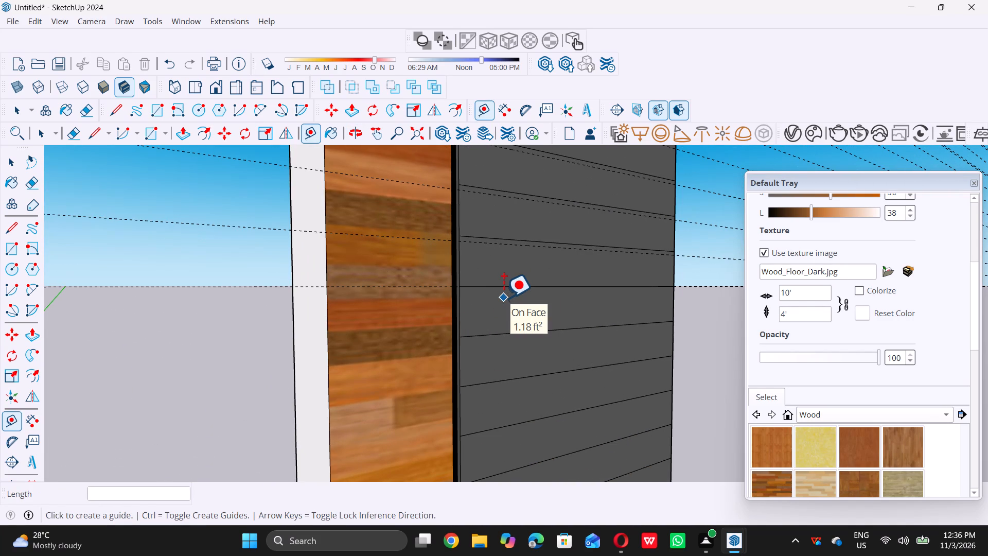
key("ctrl+z")
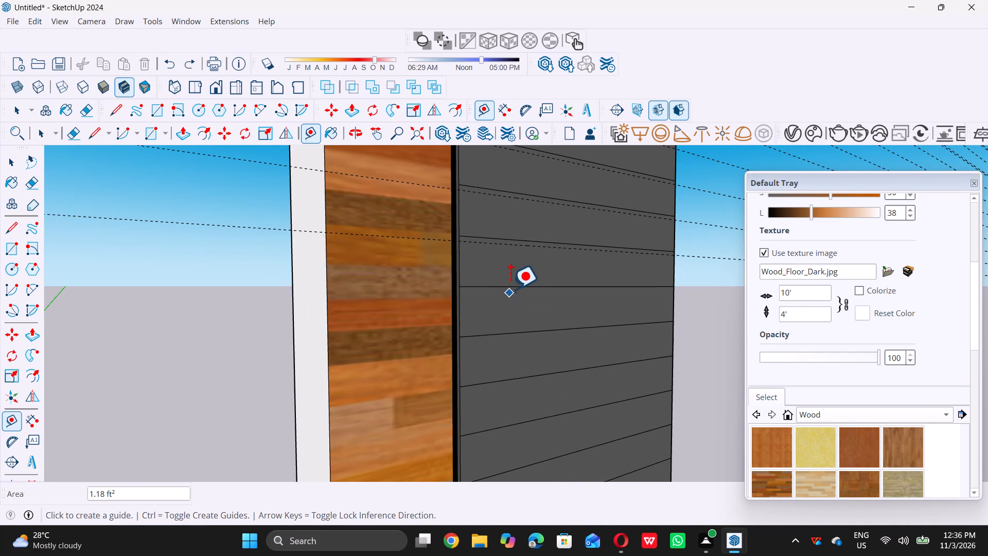
left_click(510, 289)
type("0.5")
key("shift+quotedbl")
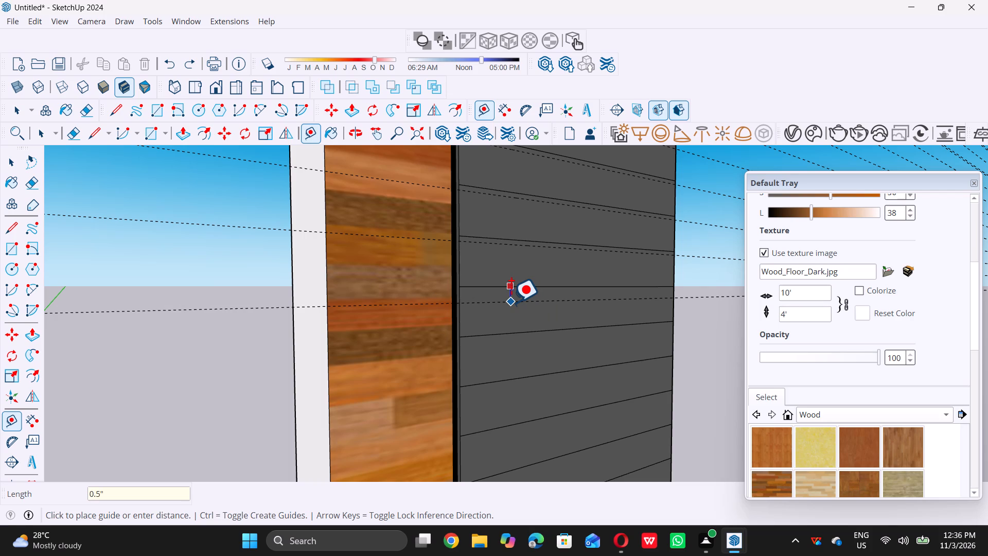
key("Return")
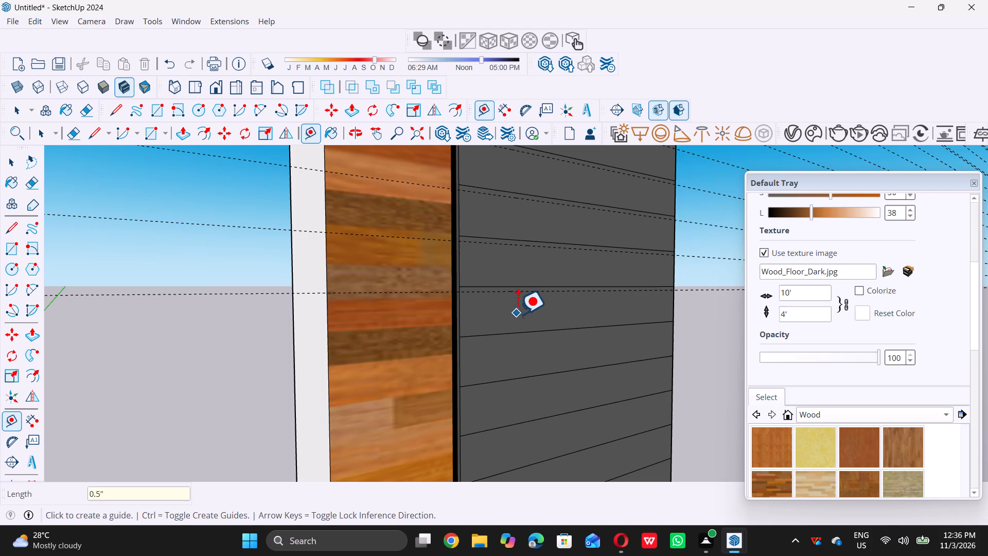
left_click(516, 331)
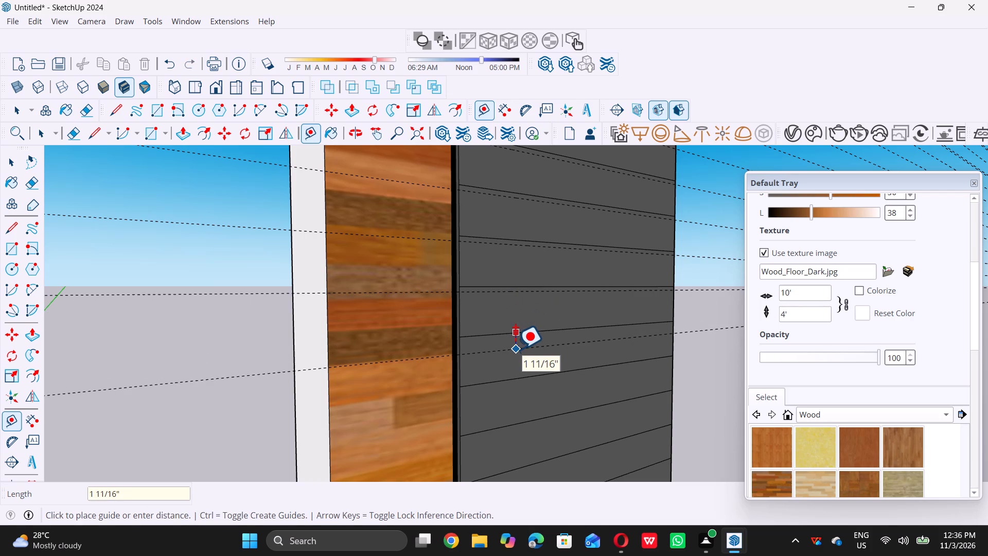
type("0.5")
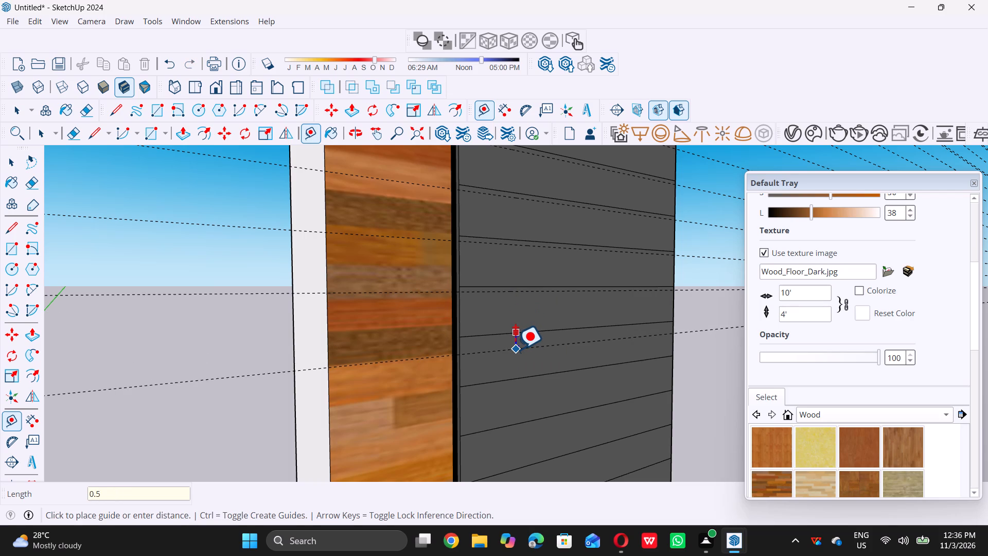
key("shift+quotedbl")
key("Return")
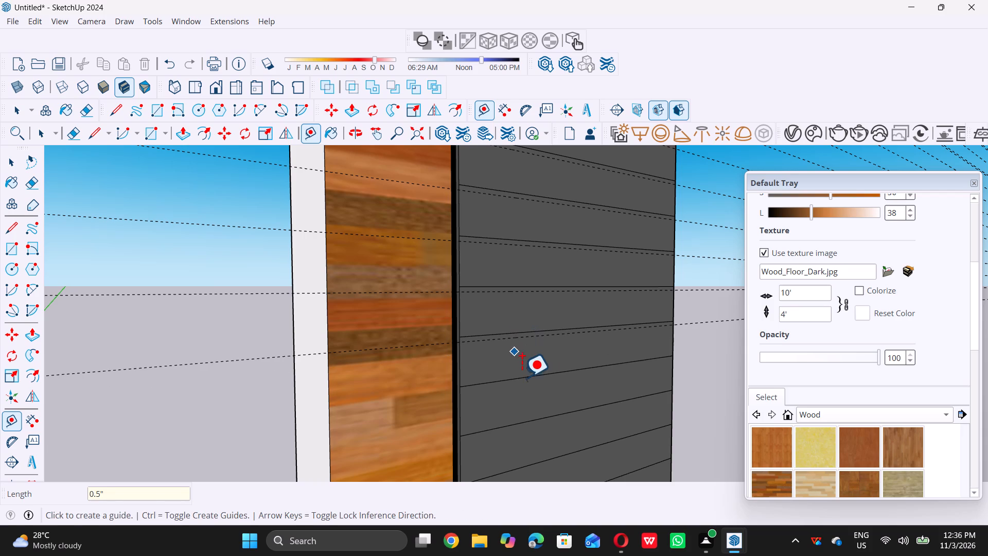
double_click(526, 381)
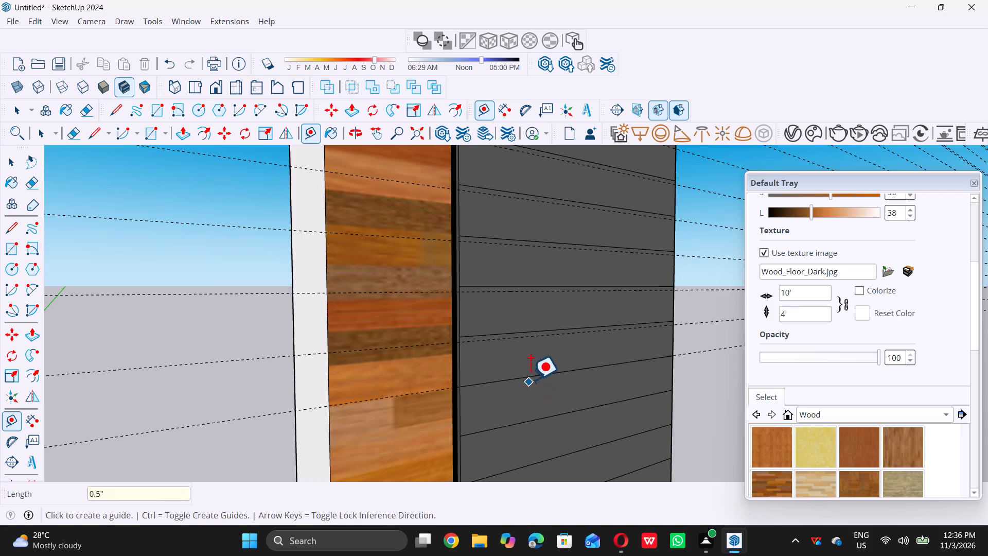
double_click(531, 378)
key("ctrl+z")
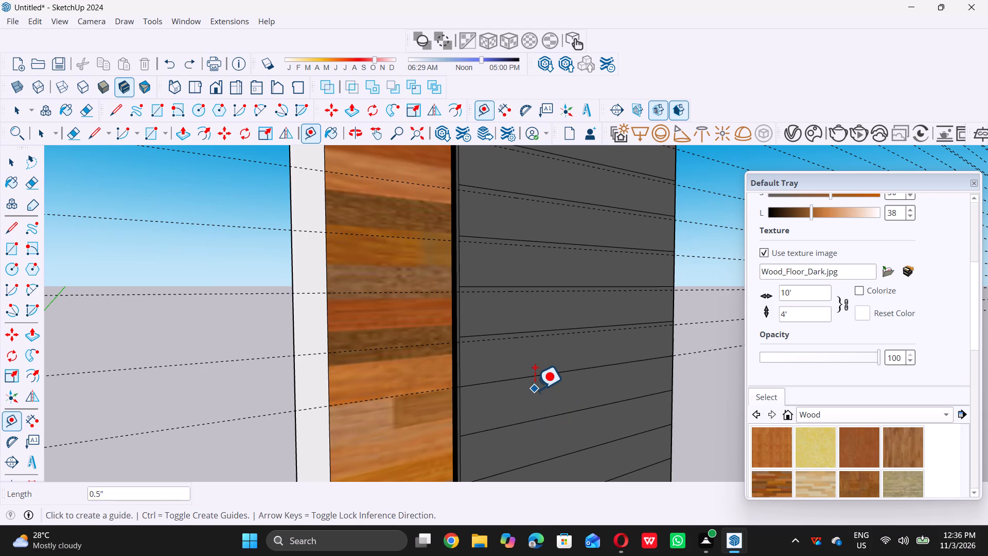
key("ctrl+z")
Place guides 0.5" below the two division lines directly beneath the last marked one on the grey column.
left_click(541, 377)
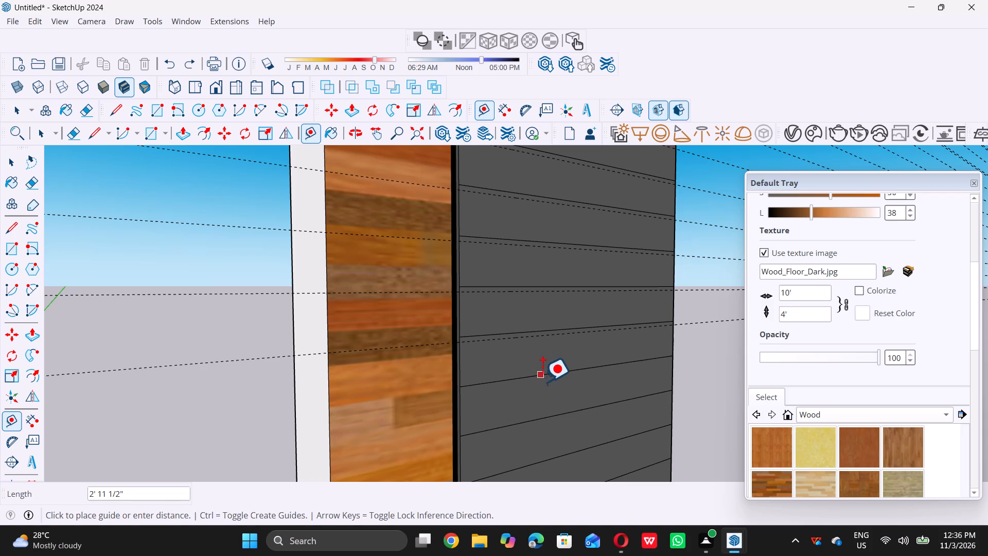
type("0.5")
key("shift+quotedbl")
key("Return")
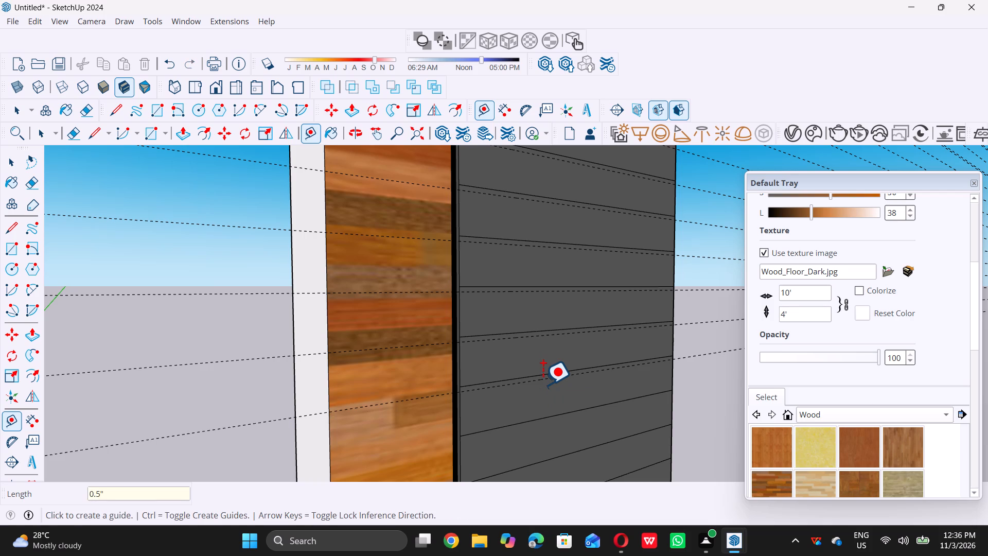
left_click(547, 417)
type("0.5")
key("shift+quotedbl")
key("Return")
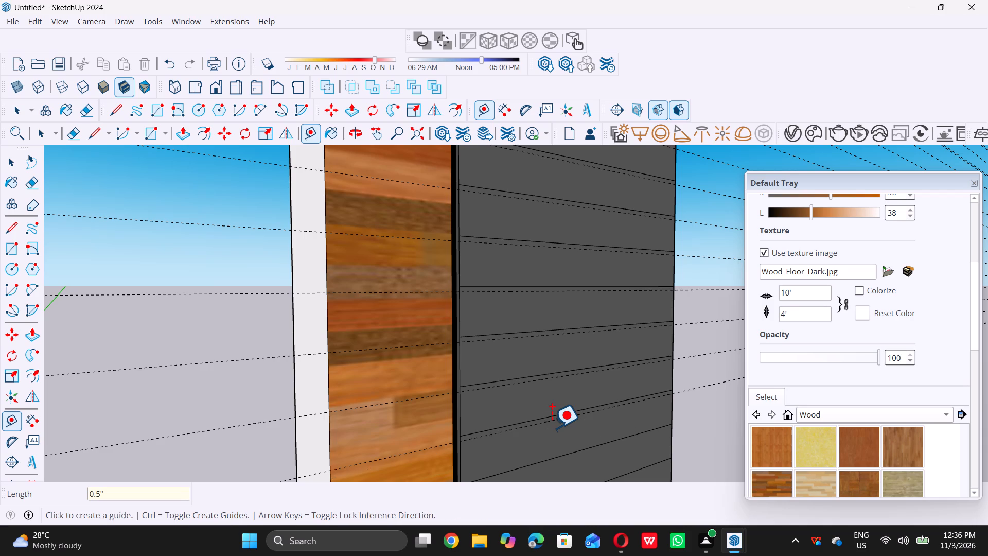
Place guides 0.5" below the column's division line level with the vertical-slat band's top edge and the line just above it.
scroll(541, 318, "down", 15)
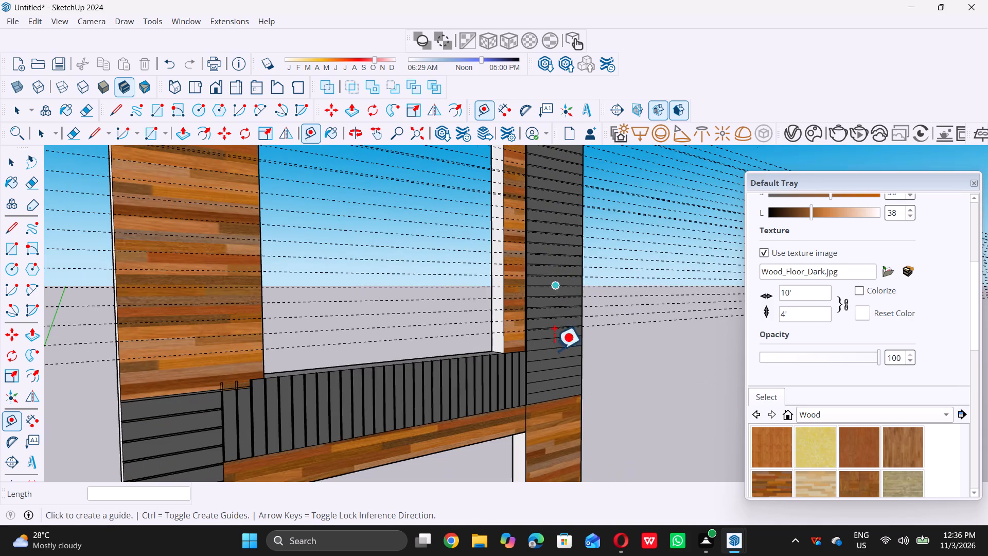
middle_click(544, 374)
middle_click_drag(544, 372, 546, 352)
scroll(539, 361, "up", 14)
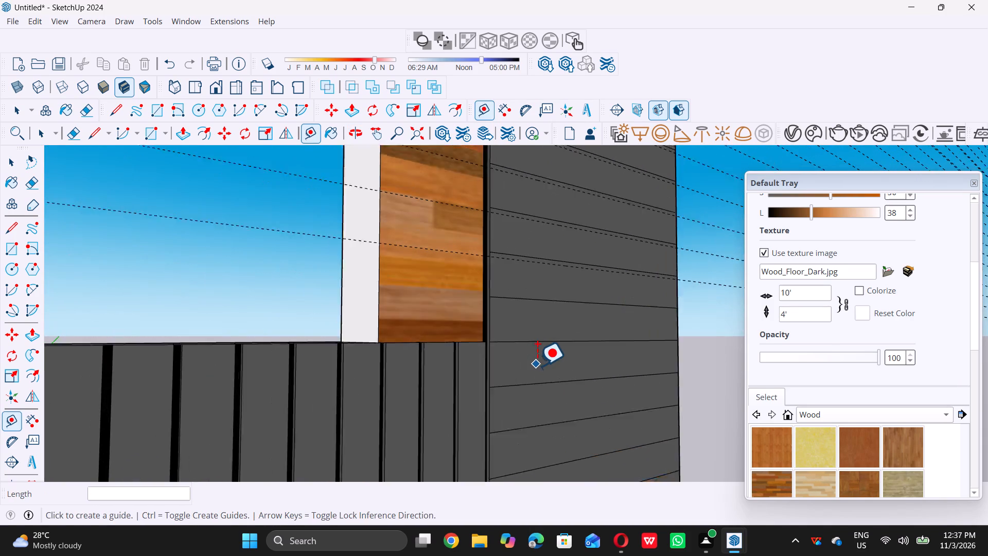
left_click(525, 293)
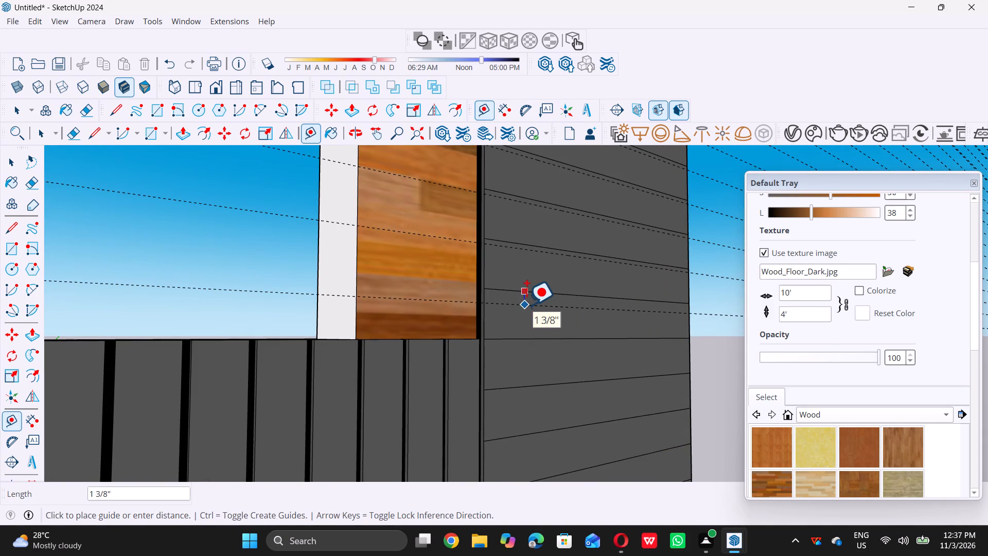
type("0.5")
key("shift+quotedbl")
key("Return")
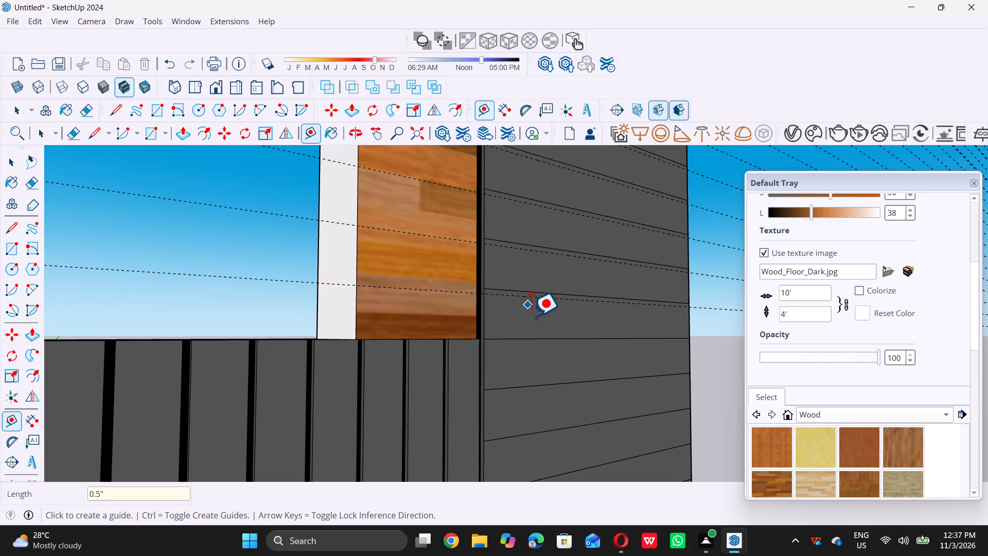
double_click(536, 342)
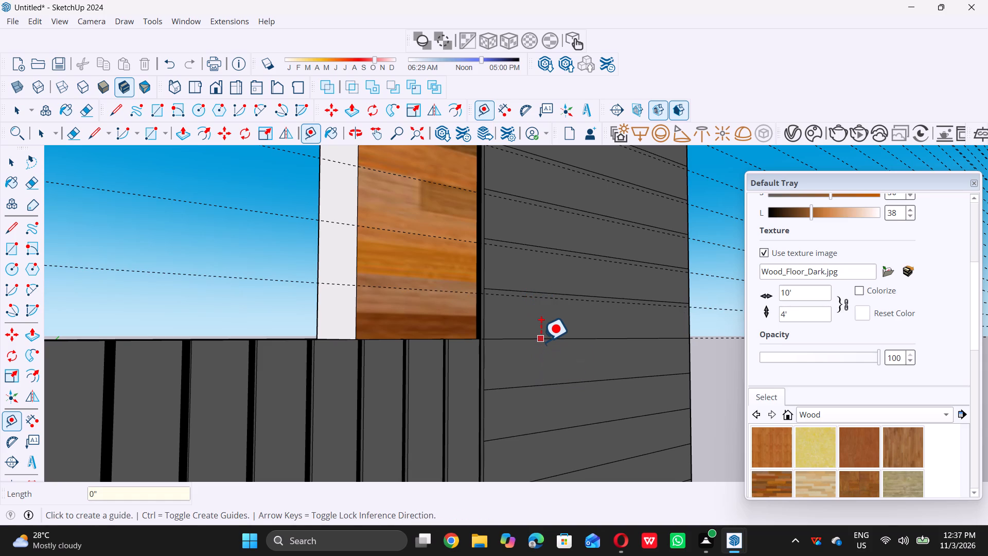
left_click(541, 341)
type("0.5")
key("shift+quotedbl")
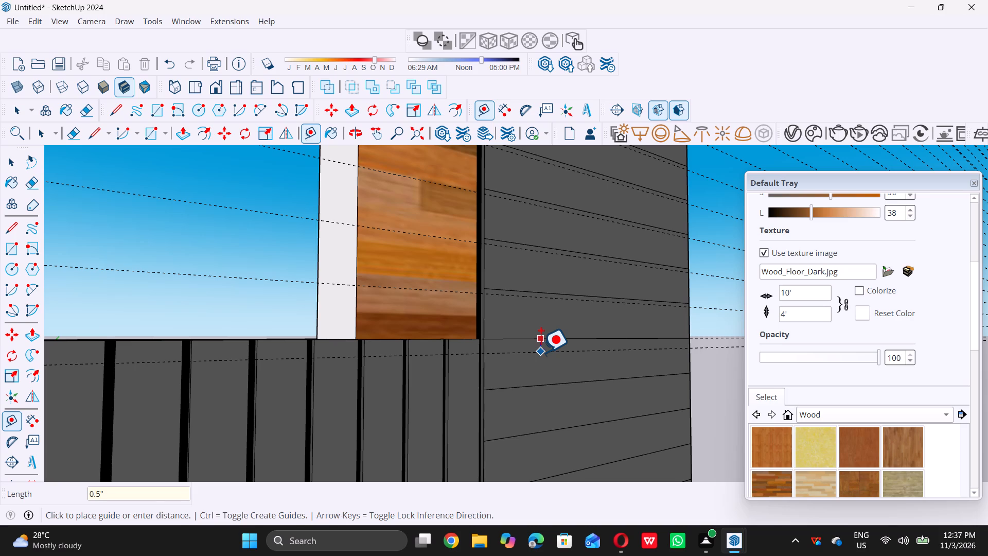
key("Return")
Place guides 0.5" below the column's first two division lines beneath the vertical-slat band's top edge.
left_click(551, 387)
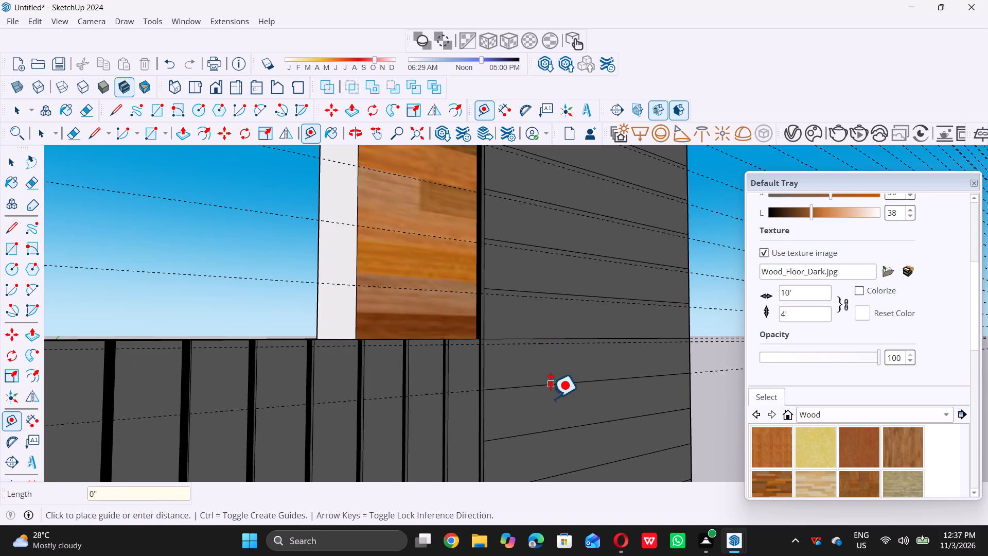
type("0.5")
key("shift+quotedbl")
key("Return")
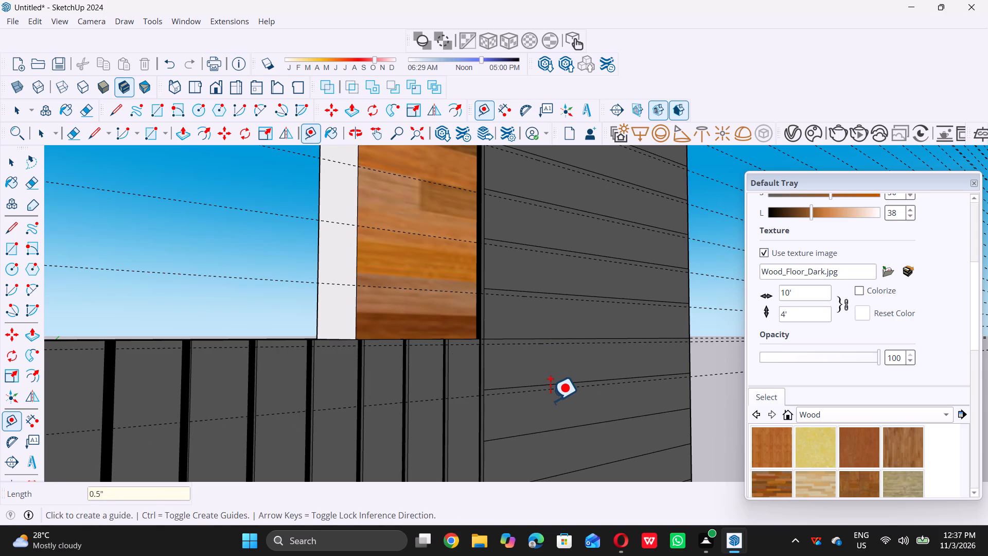
left_click(558, 432)
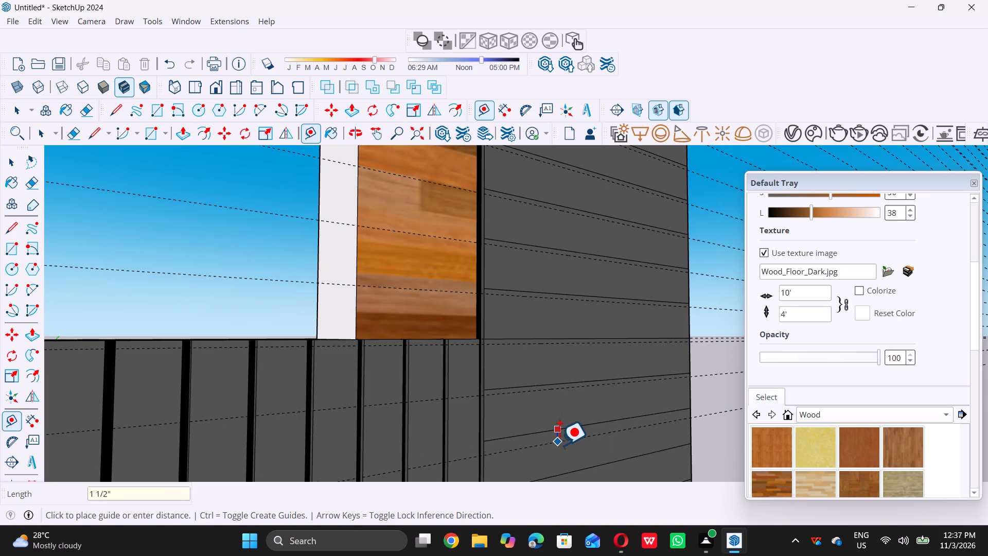
type("0.5")
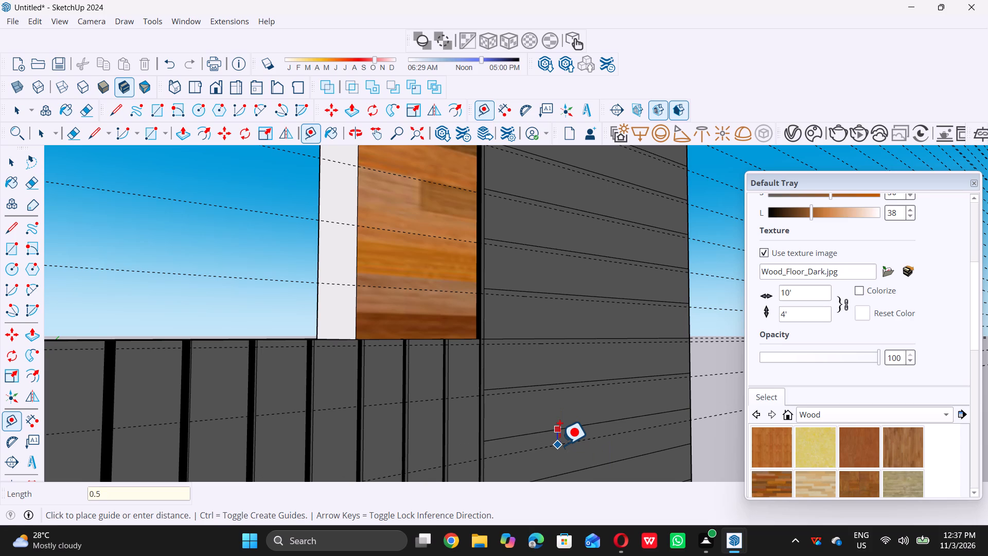
key("shift+quotedbl")
key("Return")
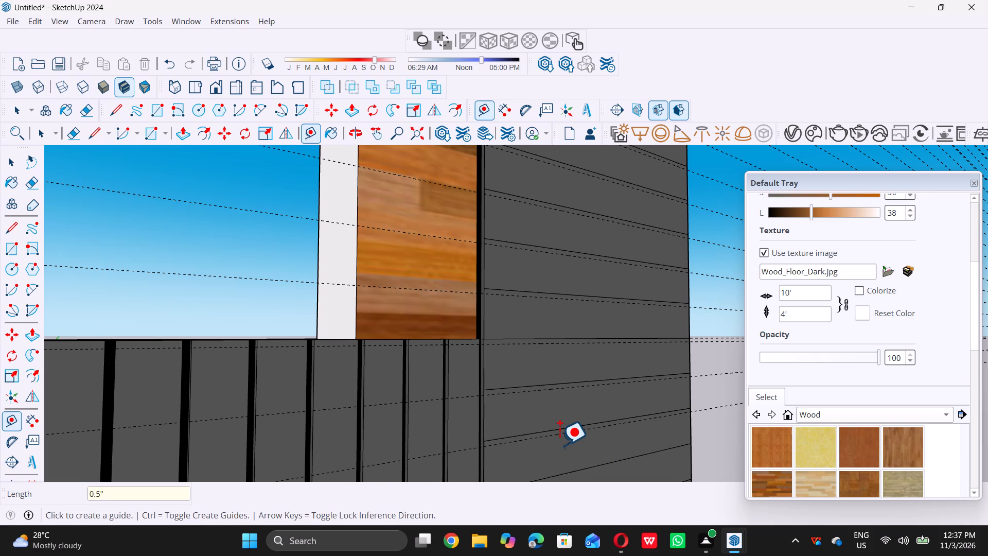
Place guides 0.5" below the grey column's last two division lines above its wood-clad base.
scroll(530, 346, "down", 14)
scroll(516, 379, "up", 3)
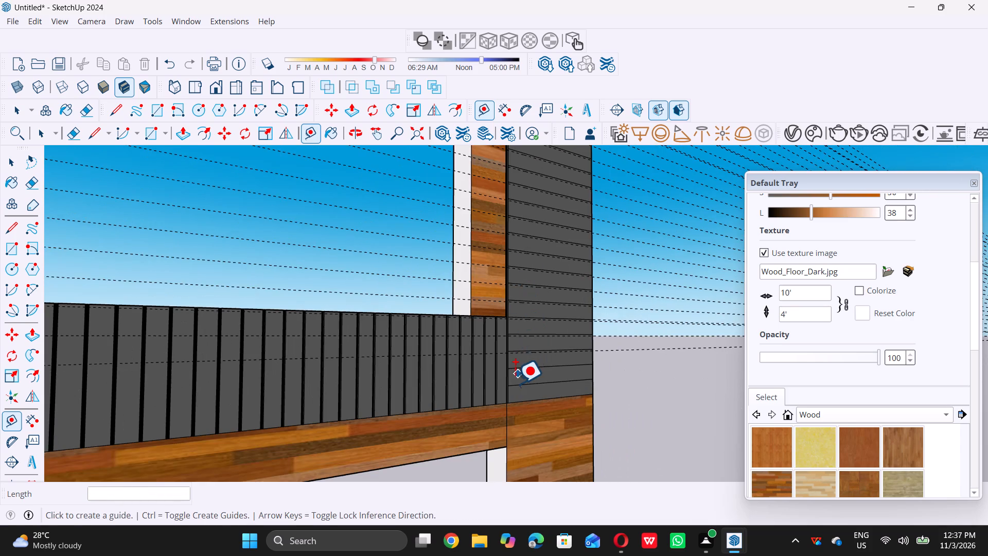
scroll(515, 384, "up", 10)
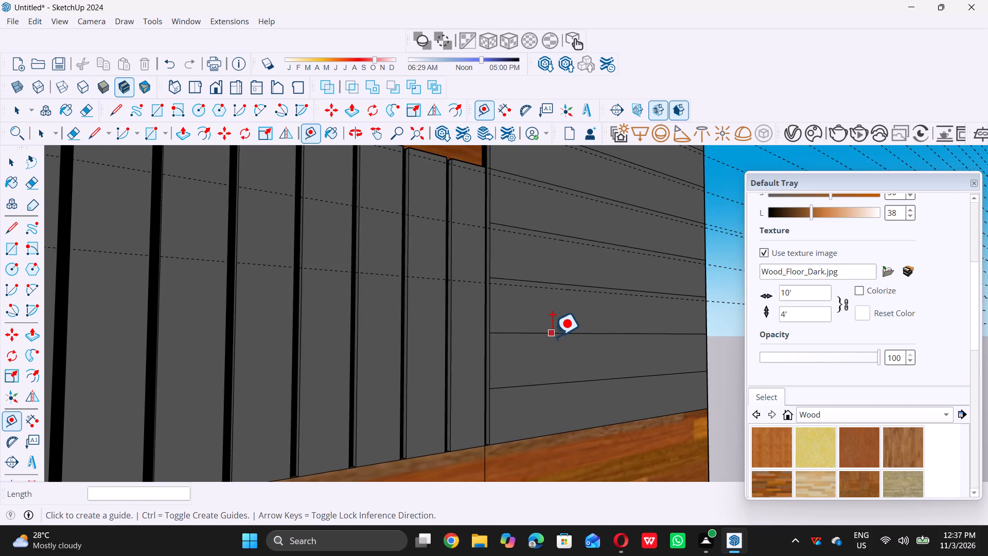
triple_click(552, 336)
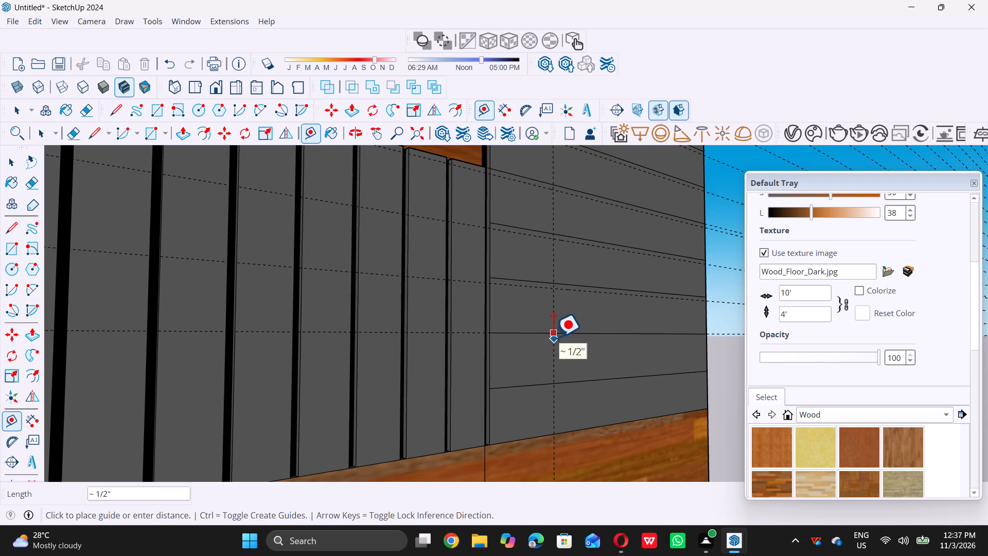
key("ctrl+z")
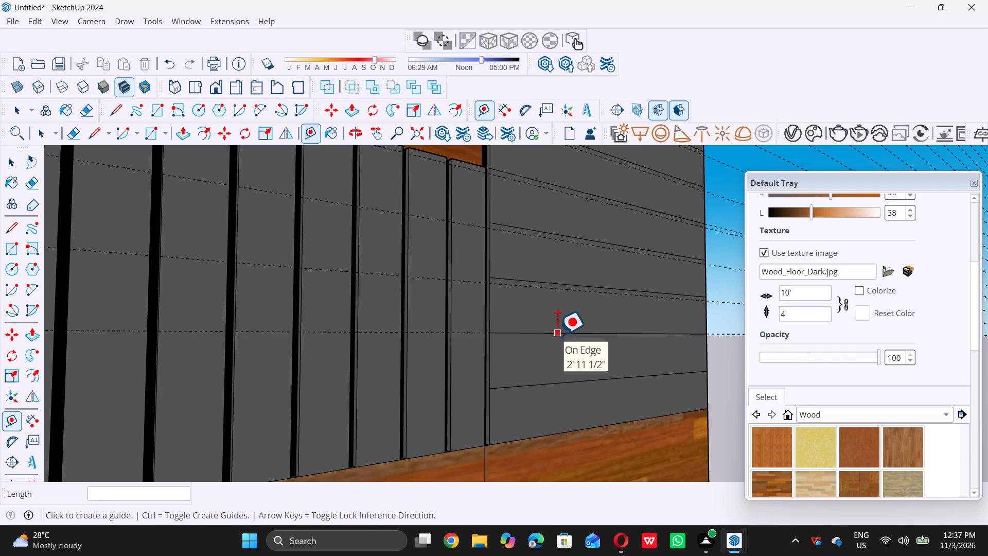
left_click(557, 335)
type("0.5")
key("shift+quotedbl")
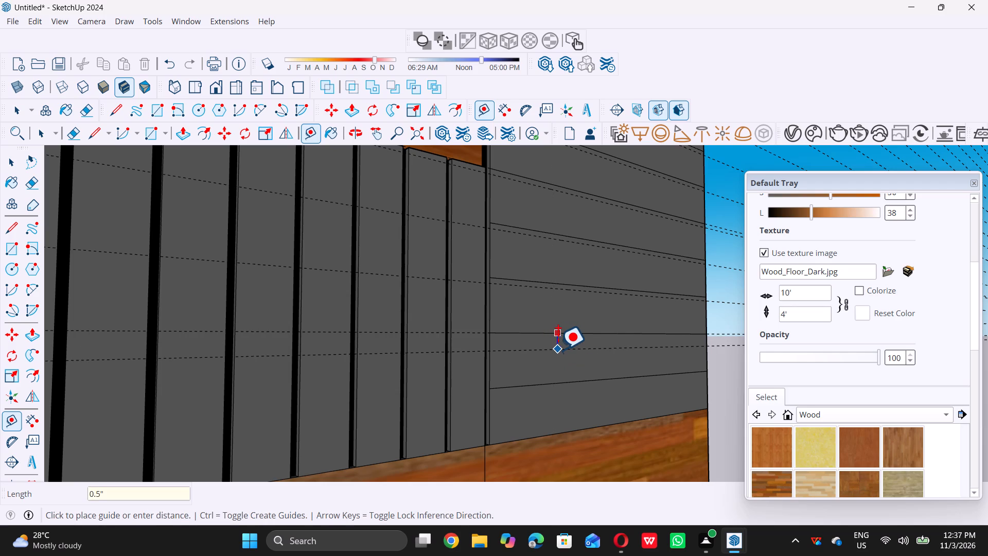
key("Return")
left_click(555, 386)
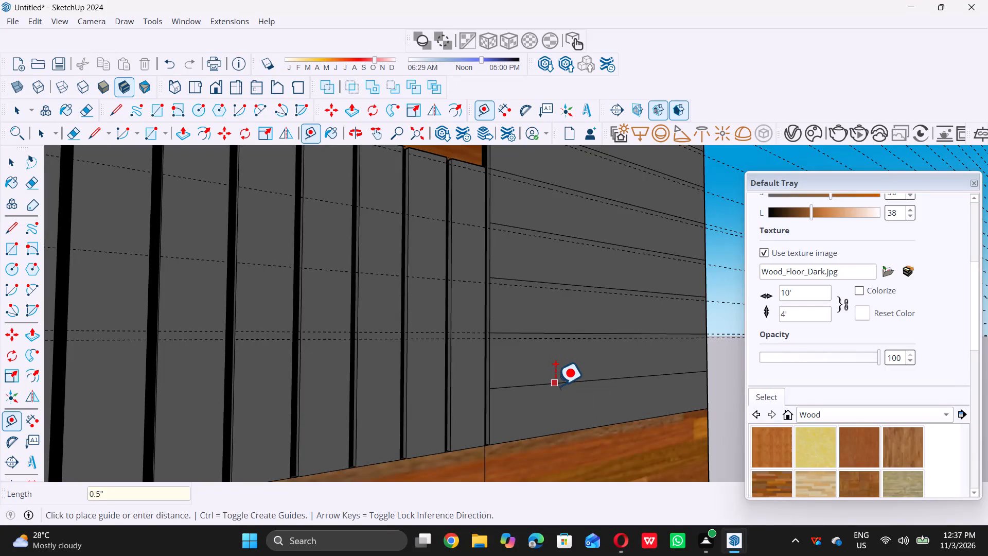
type("0.5")
key("shift+quotedbl")
key("Return")
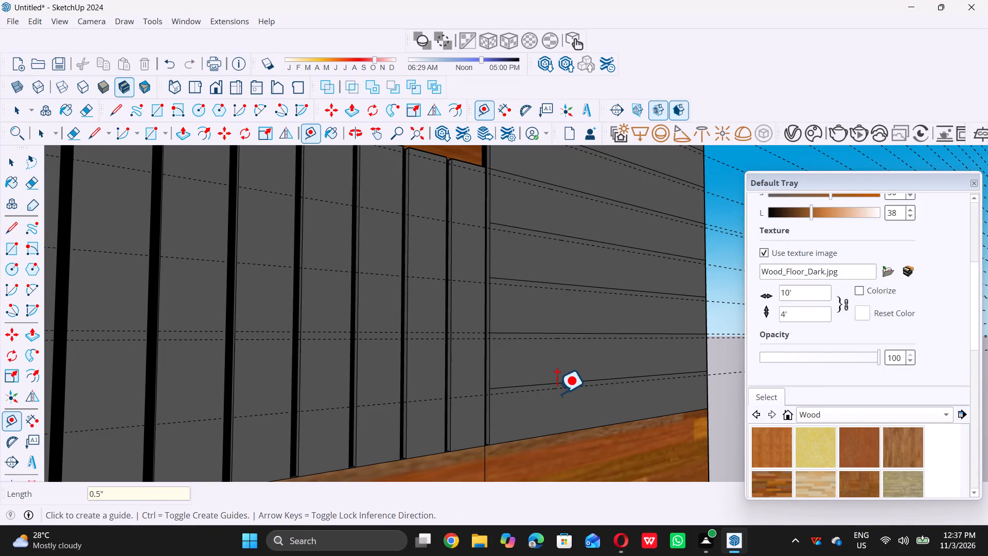
Draw a rectangle across the grey column's full 2' 11 1/2" width, spanning between its two lowest 0.5" guides.
key("space")
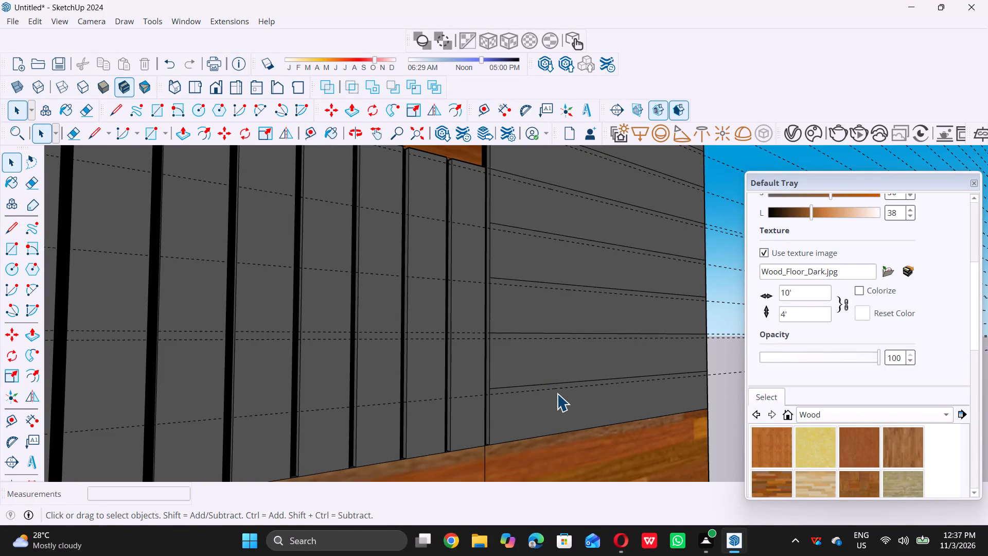
key("r")
scroll(533, 376, "up", 3)
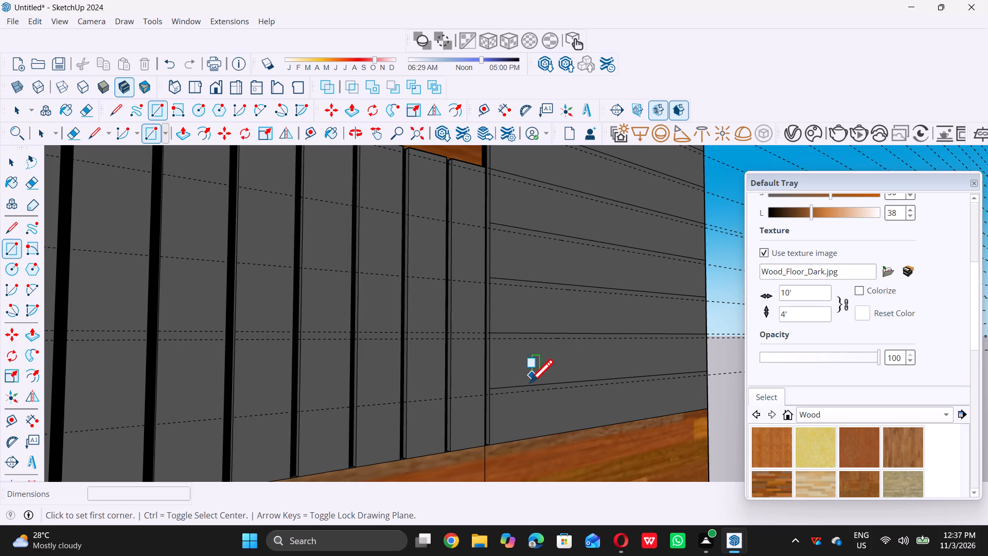
scroll(530, 383, "up", 5)
scroll(473, 399, "up", 9)
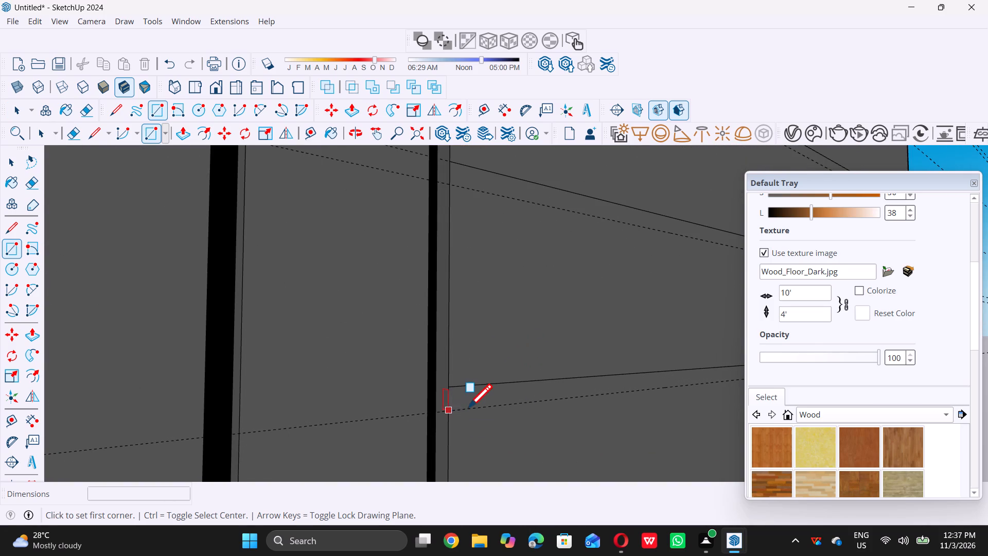
scroll(469, 407, "up", 8)
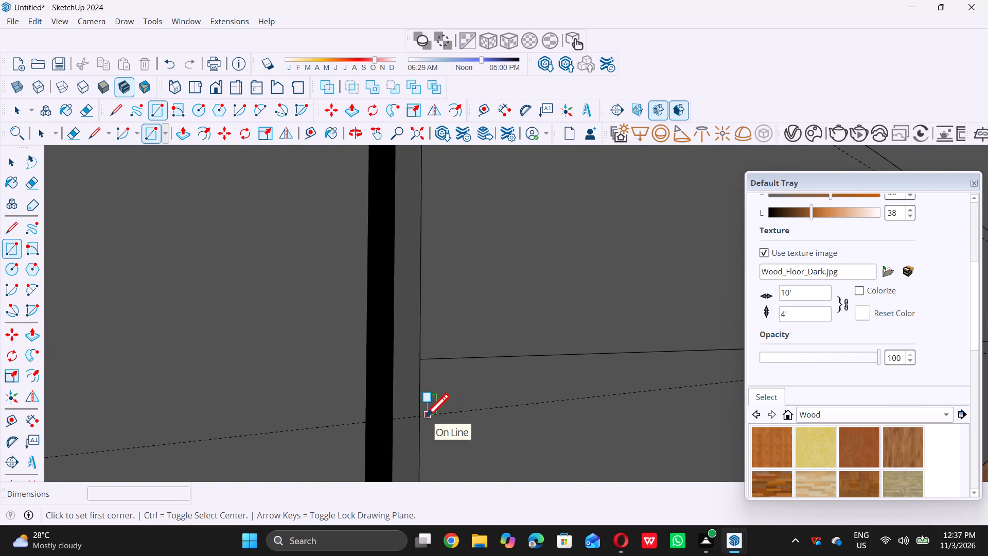
double_click(421, 415)
scroll(421, 415, "down", 14)
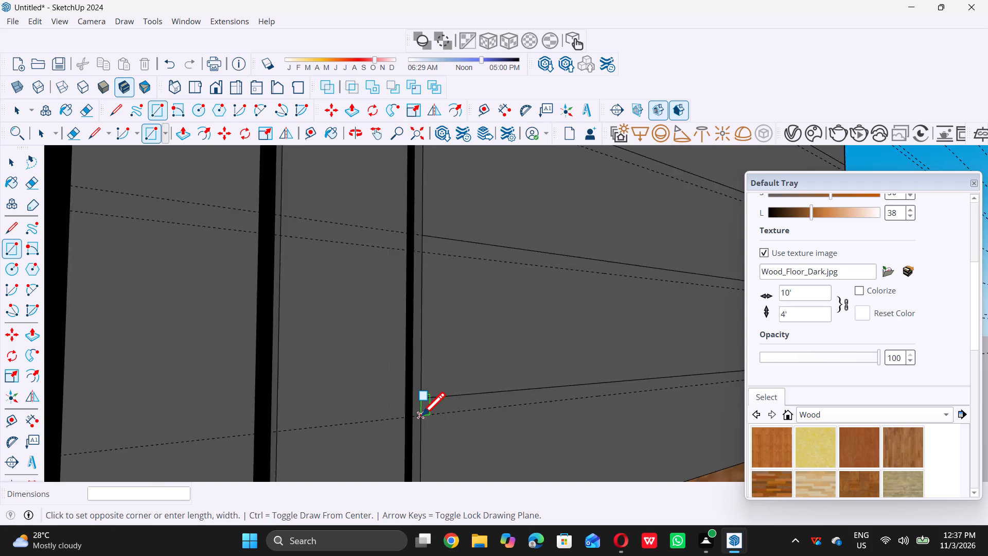
scroll(421, 415, "down", 6)
scroll(721, 342, "up", 2)
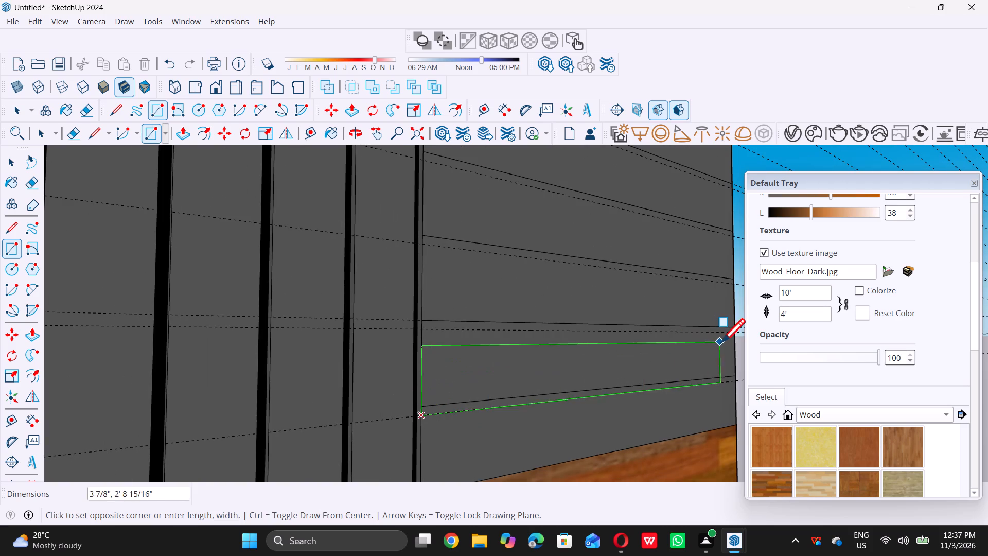
scroll(721, 342, "up", 7)
scroll(659, 357, "down", 11)
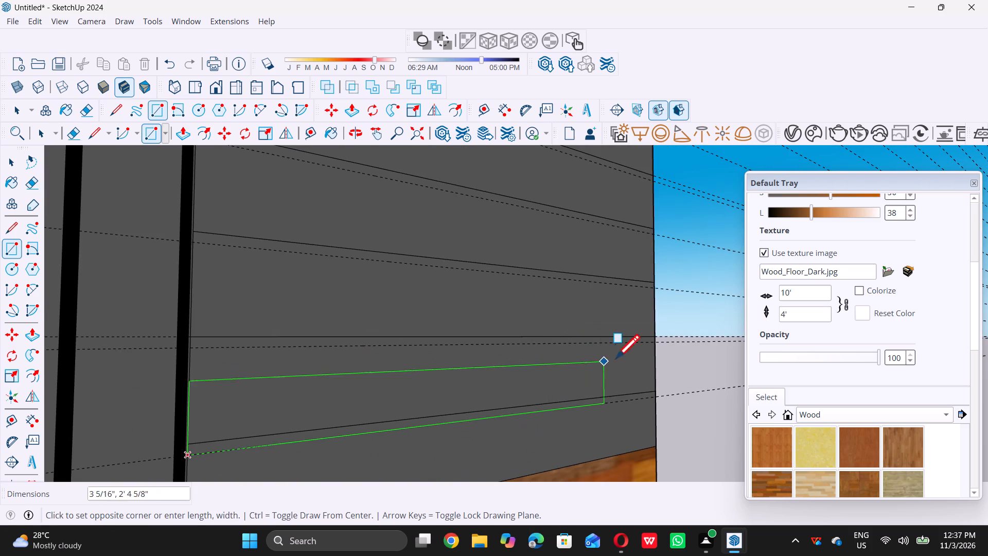
scroll(650, 345, "up", 7)
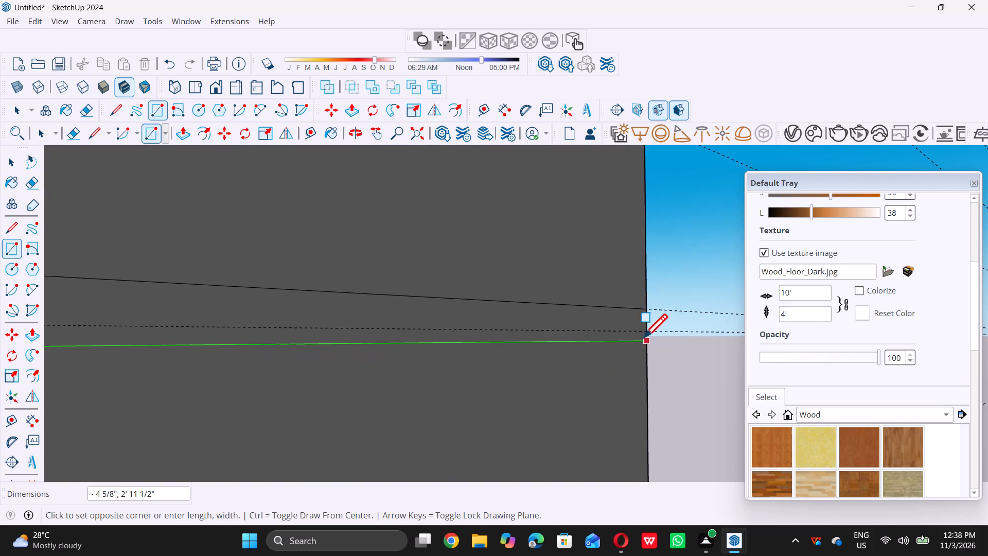
left_click(644, 335)
Draw a rectangle about 4 13/16" by 2' 11 1/2" between the third and fourth guides up from the grey column's base.
scroll(644, 335, "down", 12)
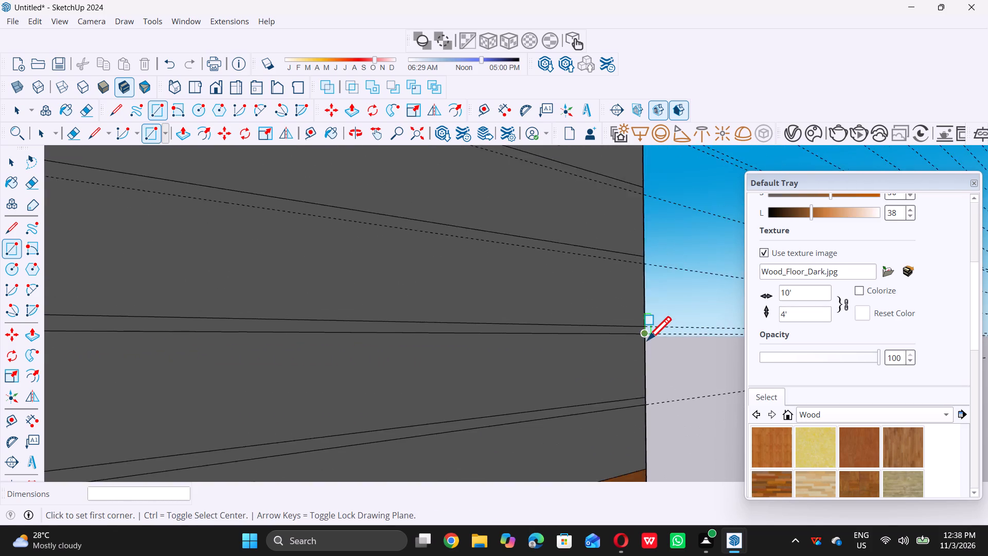
scroll(647, 340, "down", 7)
scroll(500, 292, "up", 1)
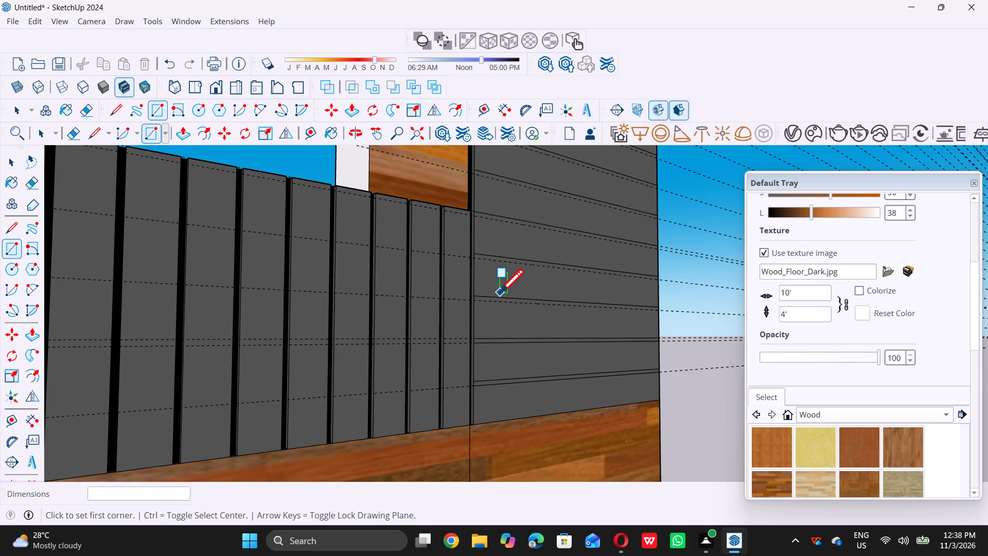
scroll(357, 320, "down", 3)
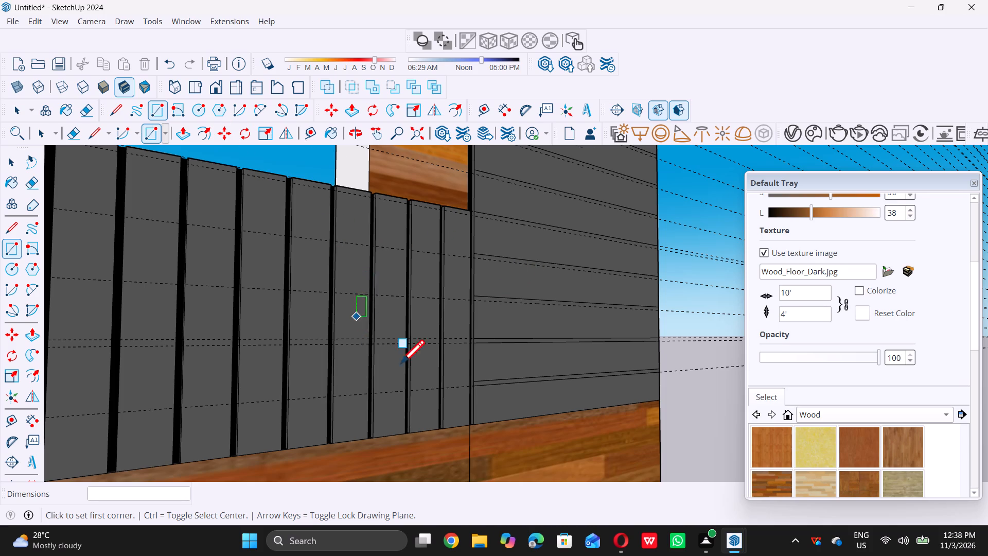
scroll(401, 363, "down", 2)
scroll(537, 286, "up", 10)
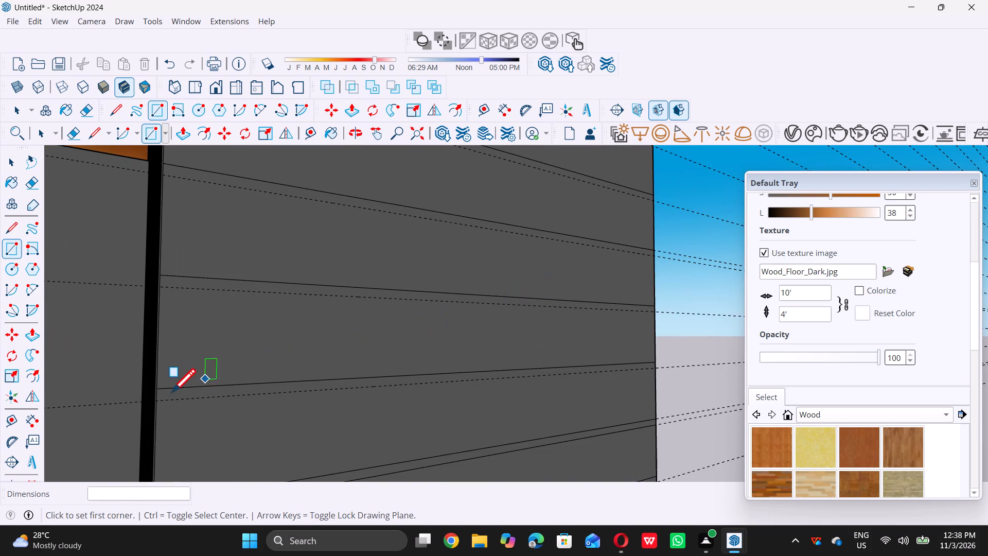
left_click(160, 401)
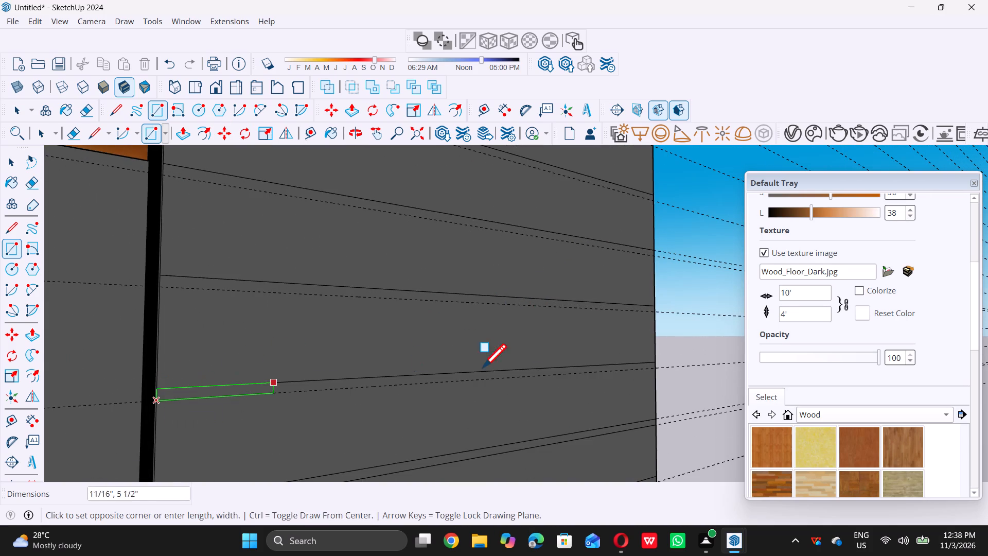
scroll(656, 314, "up", 3)
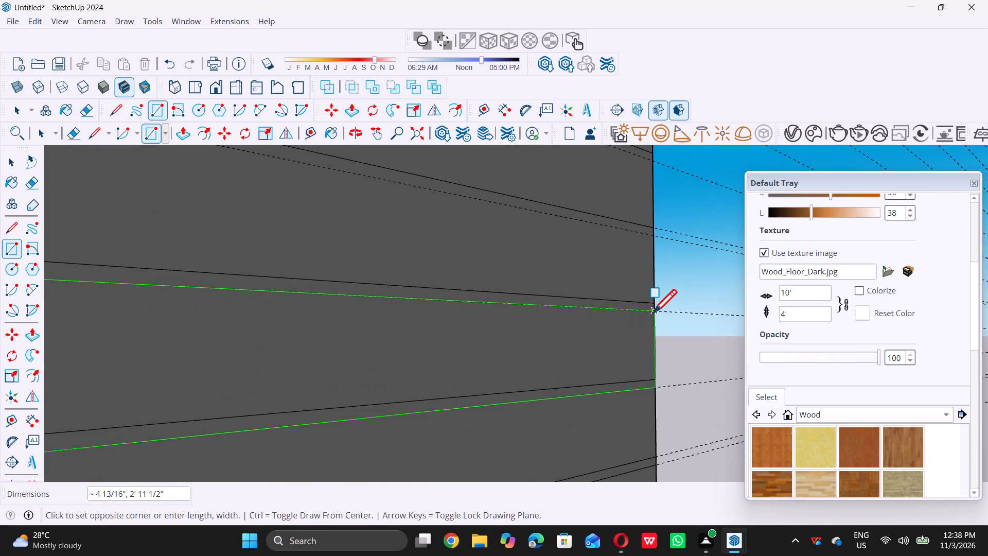
scroll(651, 310, "up", 4)
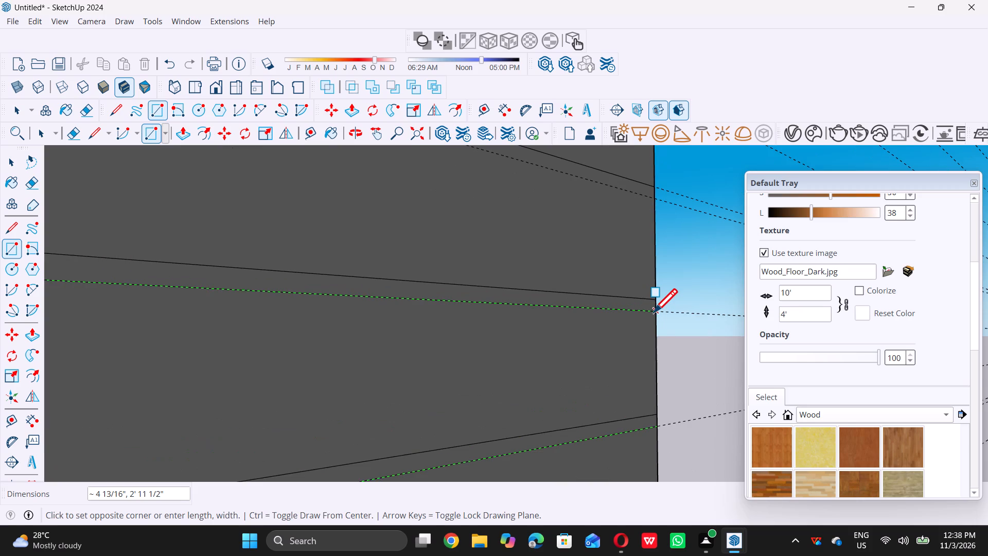
double_click(654, 312)
Draw a full-width rectangle about 4 13/16" high from the guide just below the slat band's top-edge level to the guide above.
scroll(640, 328, "down", 17)
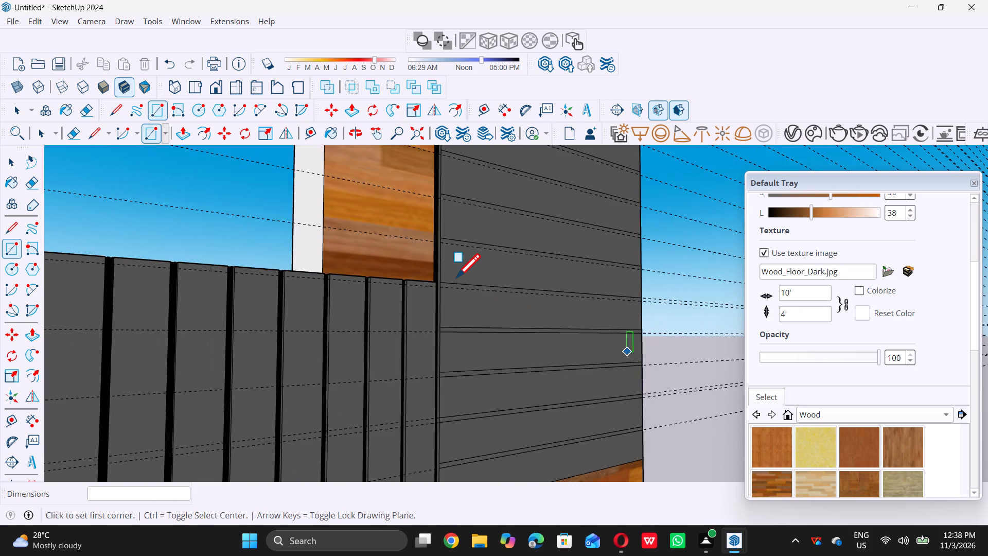
scroll(455, 285, "up", 16)
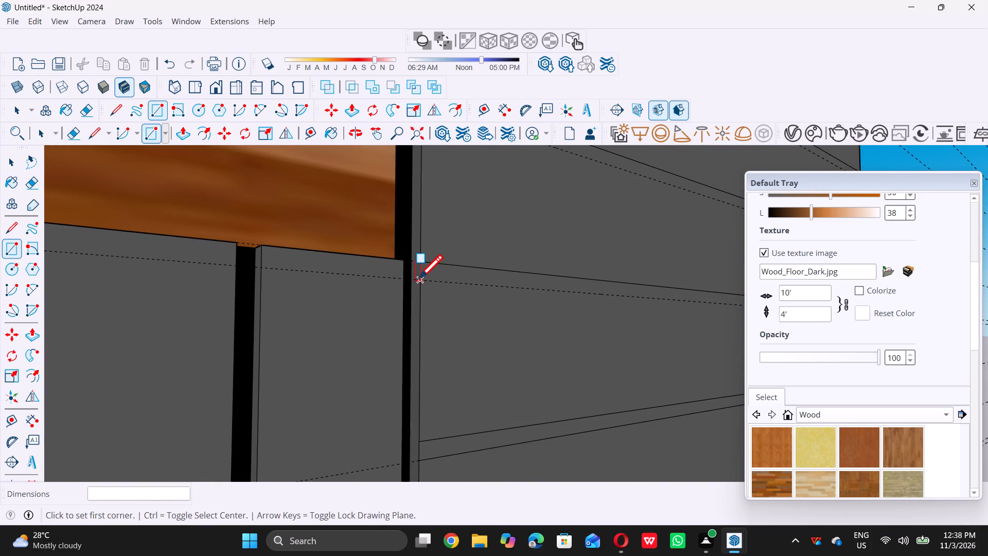
scroll(427, 280, "up", 6)
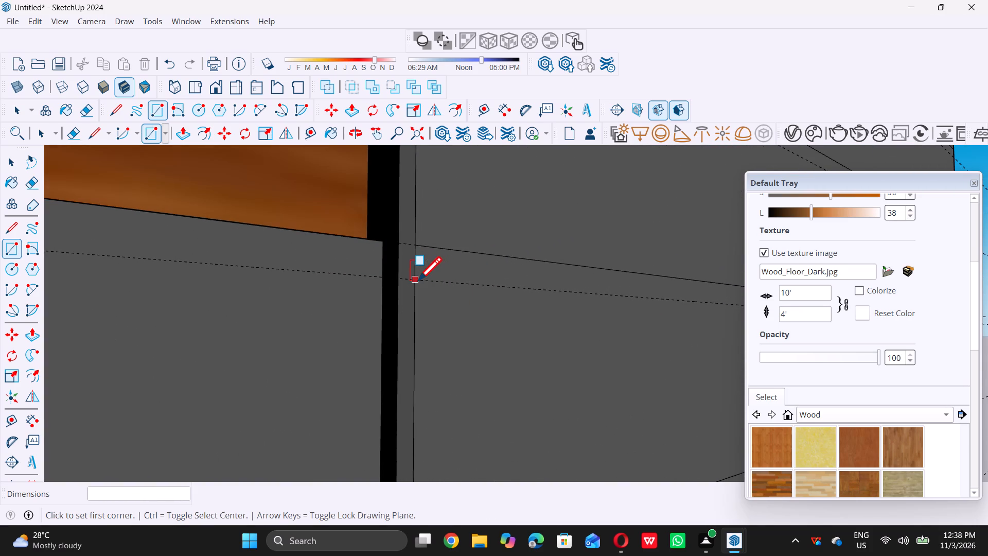
left_click(418, 280)
scroll(417, 280, "down", 20)
scroll(417, 280, "down", 1)
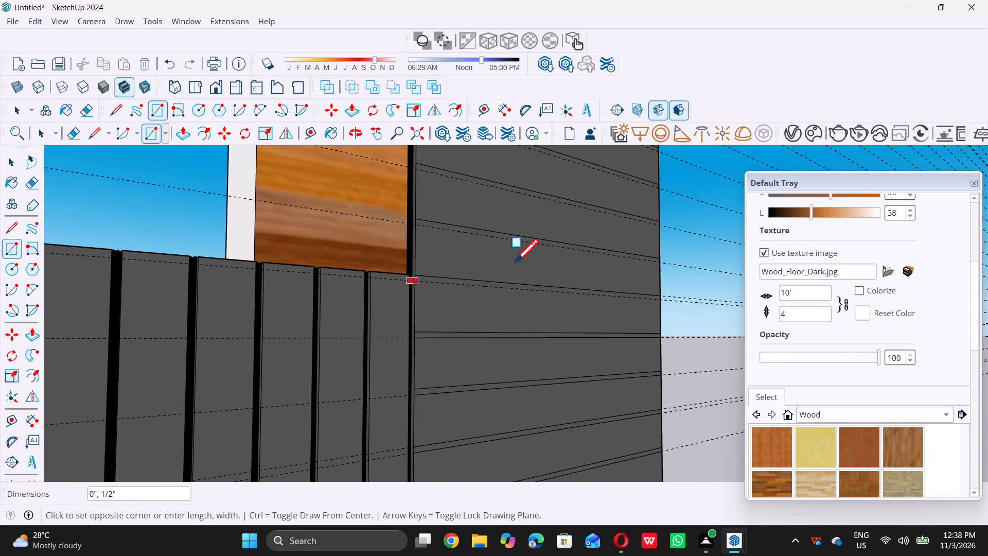
scroll(646, 263, "up", 9)
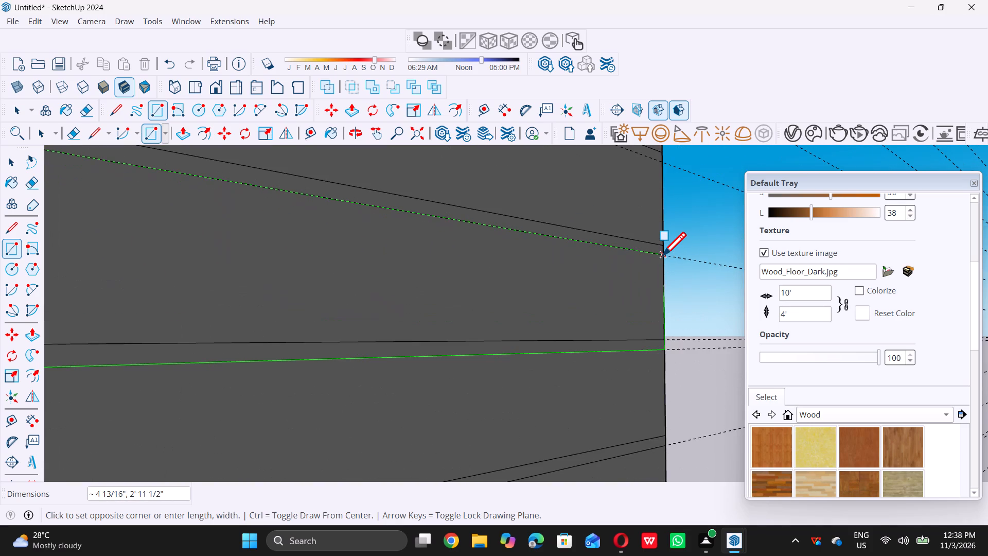
left_click(662, 255)
Draw a rectangle about 4 13/16" by 2' 11 1/2" across the grey column between the next two guides above the outlined slats.
scroll(496, 359, "down", 16)
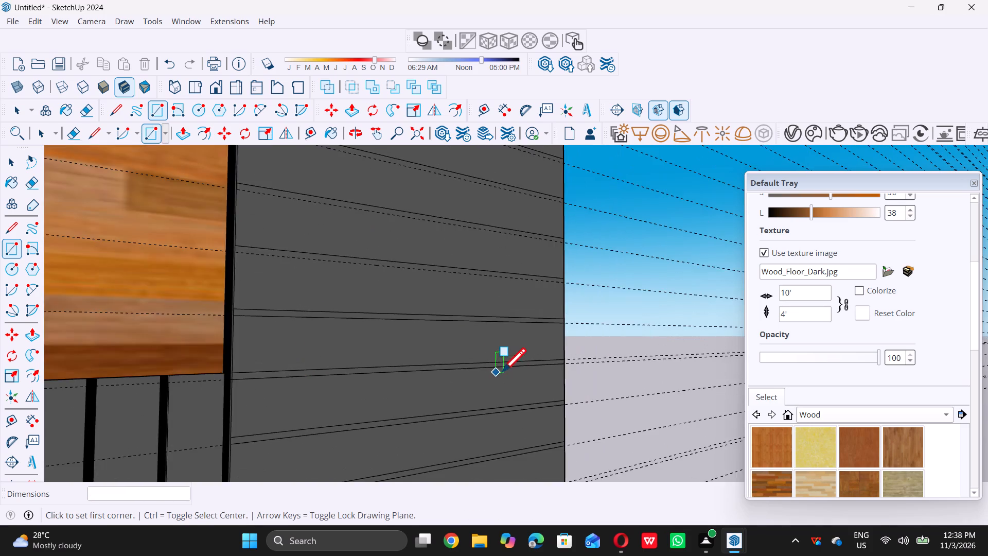
scroll(502, 371, "down", 1)
scroll(408, 324, "up", 6)
scroll(310, 344, "up", 10)
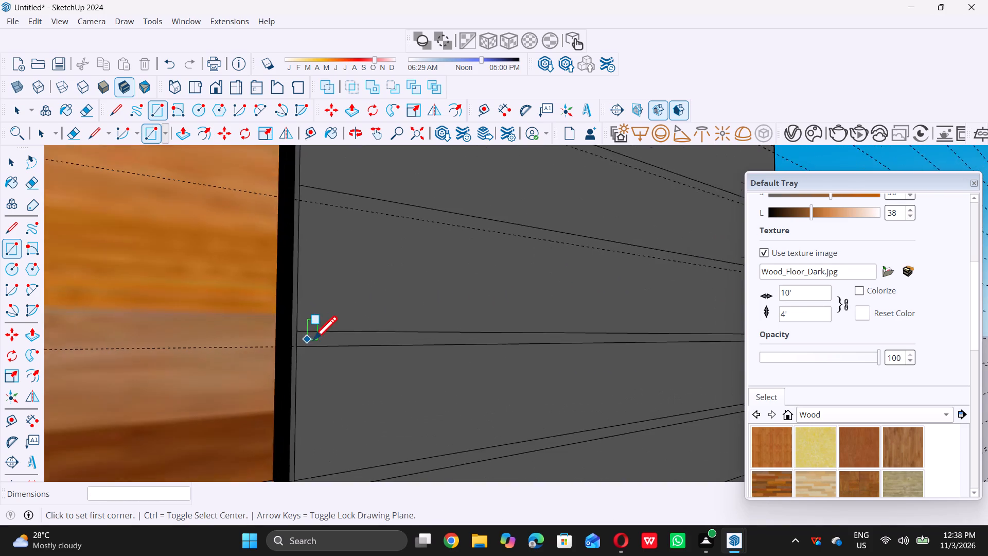
scroll(245, 350, "down", 10)
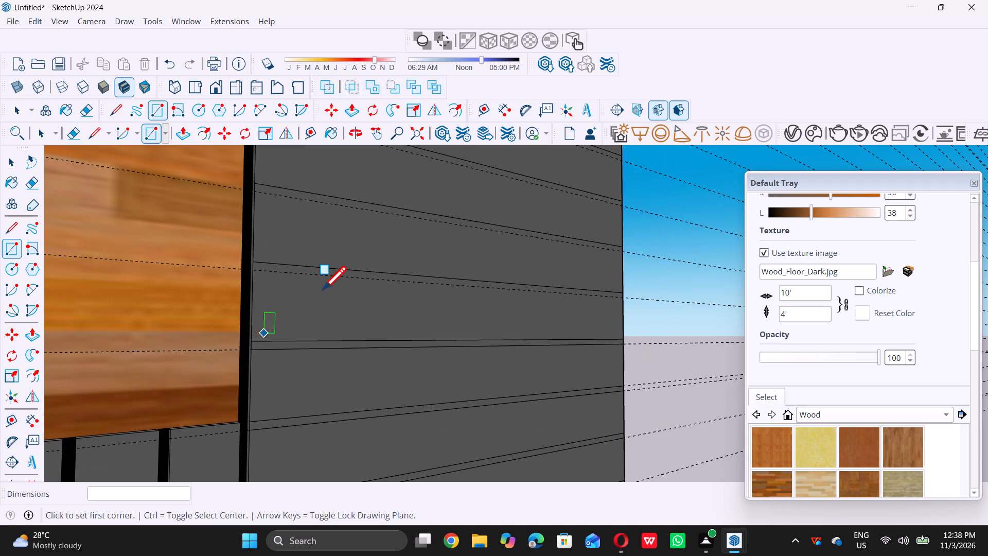
scroll(333, 317, "down", 8)
scroll(361, 258, "up", 6)
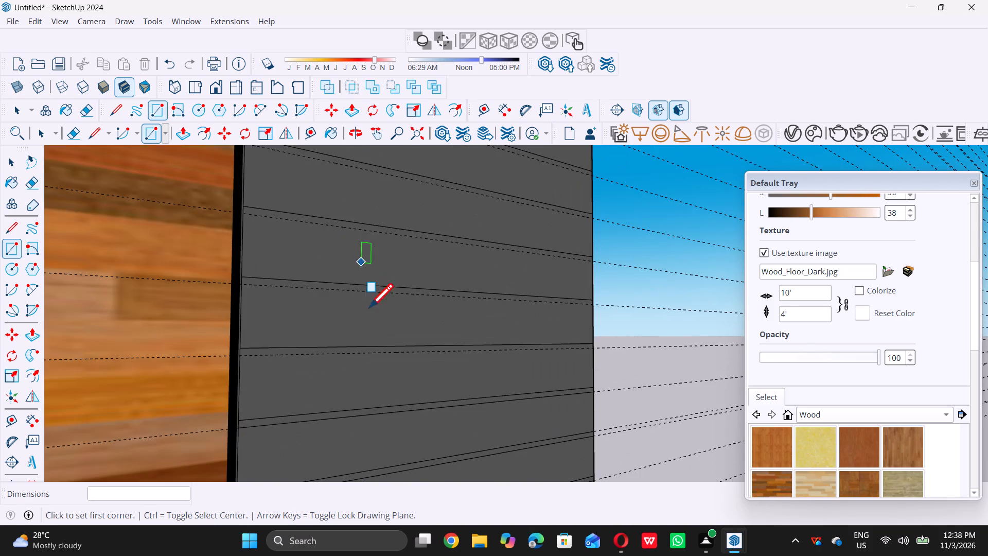
scroll(304, 338, "up", 4)
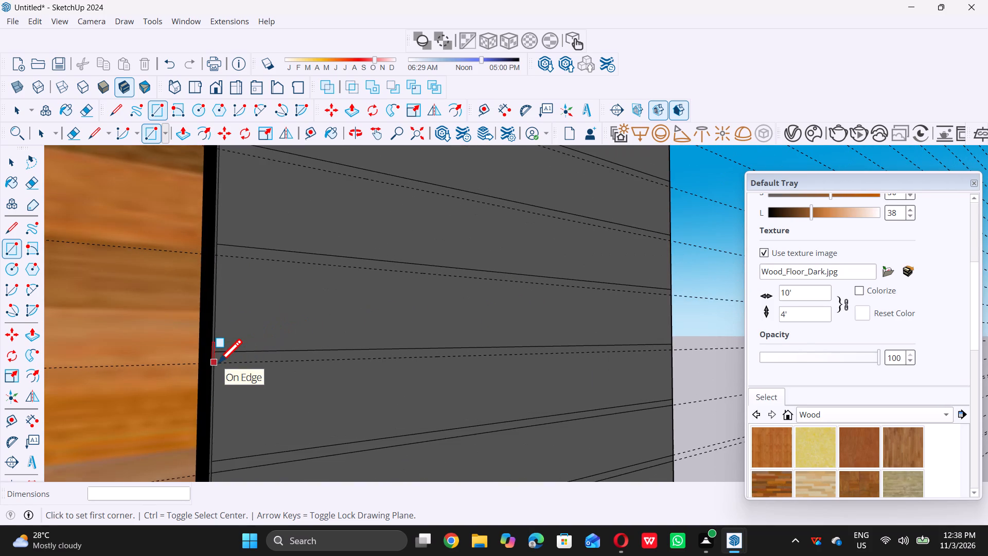
scroll(218, 363, "up", 4)
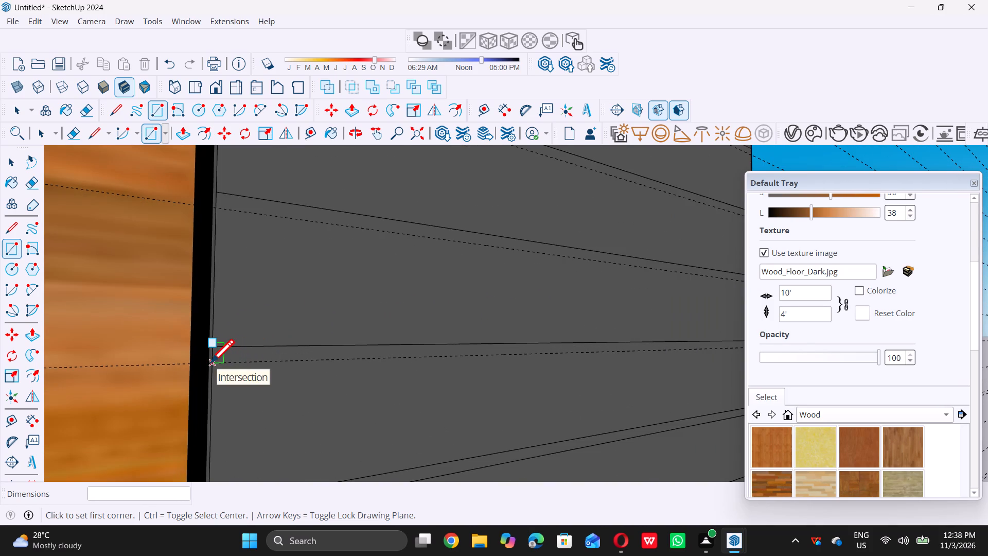
left_click(210, 362)
scroll(211, 362, "down", 8)
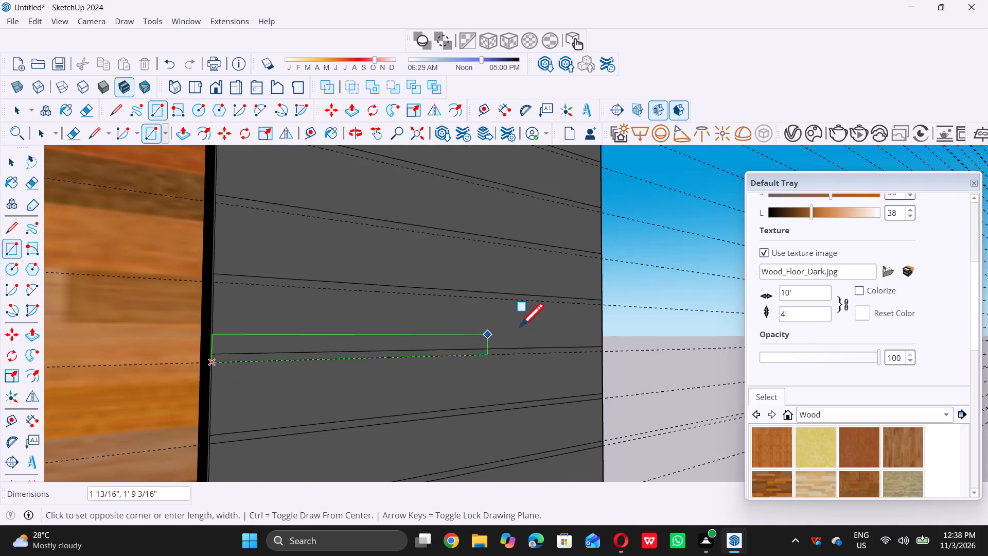
scroll(598, 318, "up", 3)
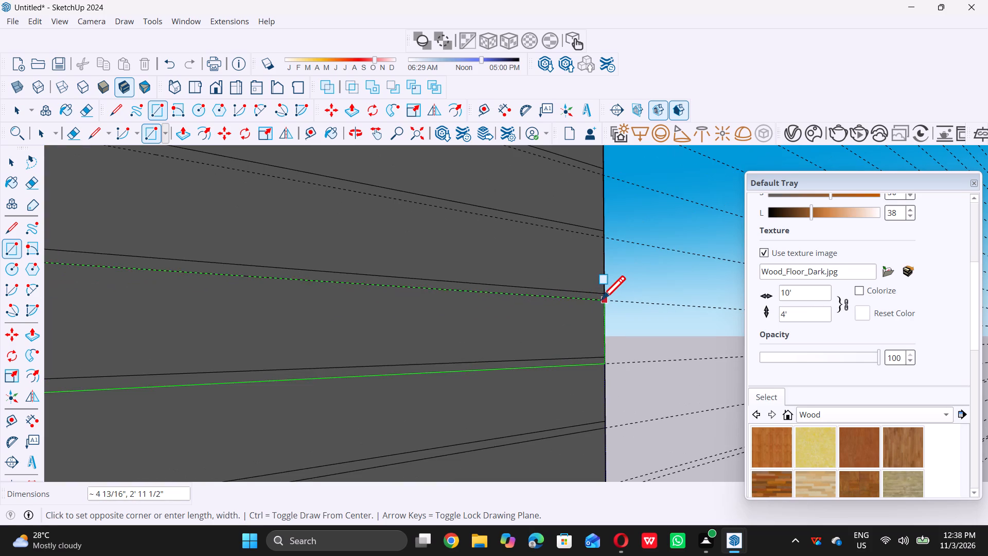
scroll(604, 302, "up", 3)
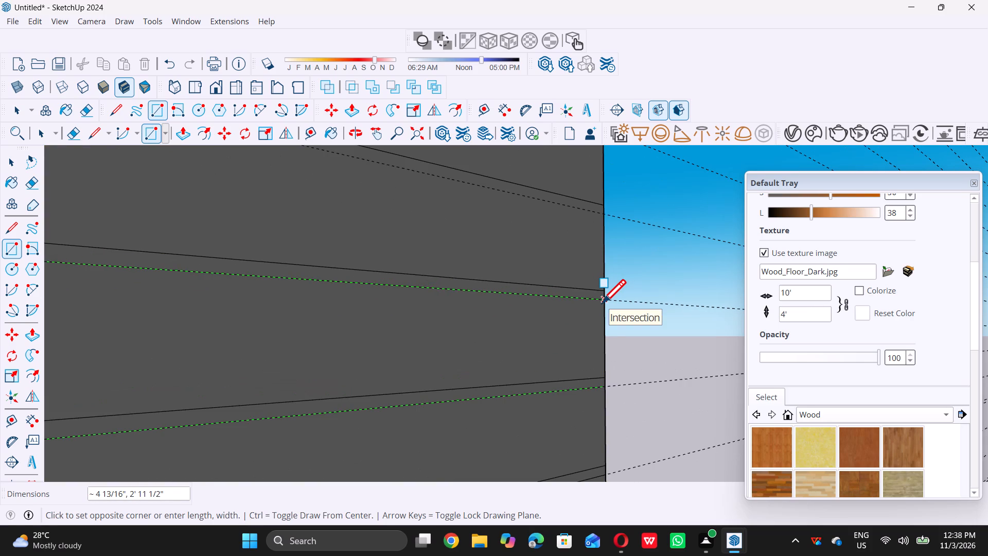
left_click(602, 303)
Draw another rectangle across the column's full 2' 11 1/2" width, spanning the next pair of unoutlined guides above.
scroll(601, 304, "down", 13)
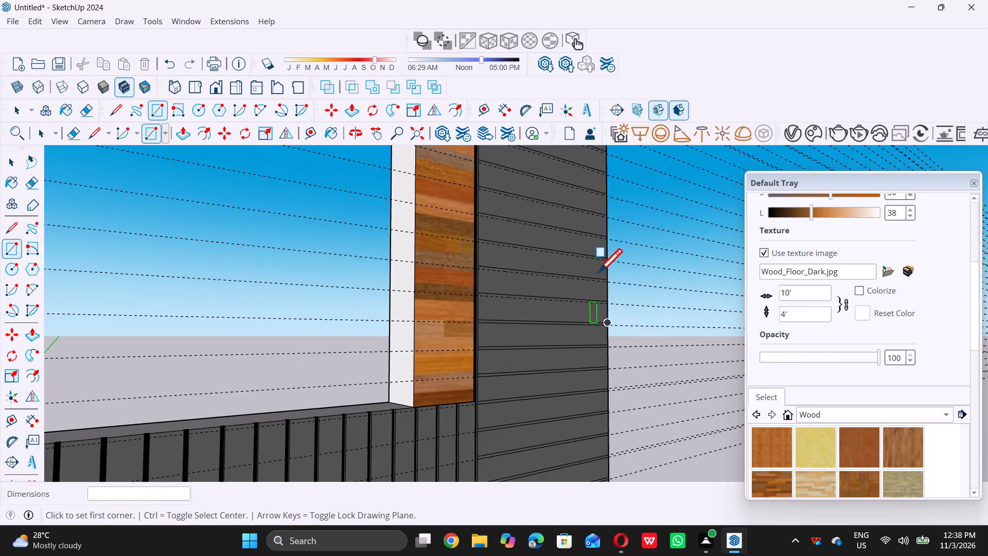
scroll(598, 272, "up", 8)
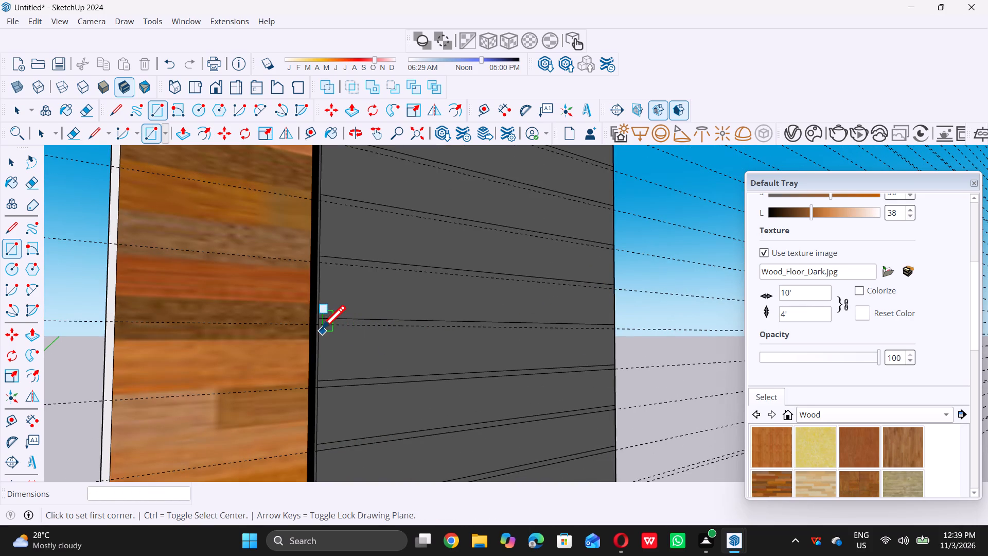
double_click(321, 326)
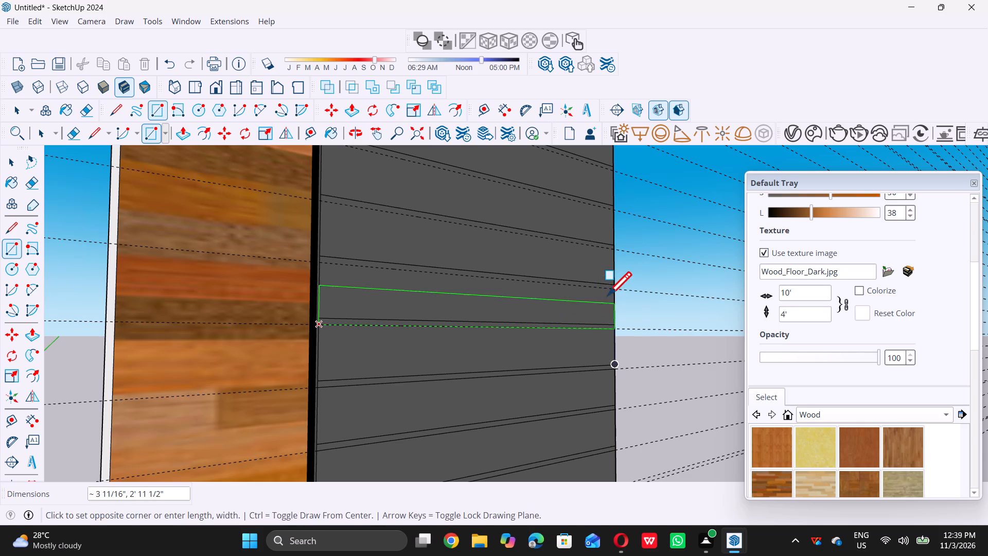
scroll(612, 292, "up", 6)
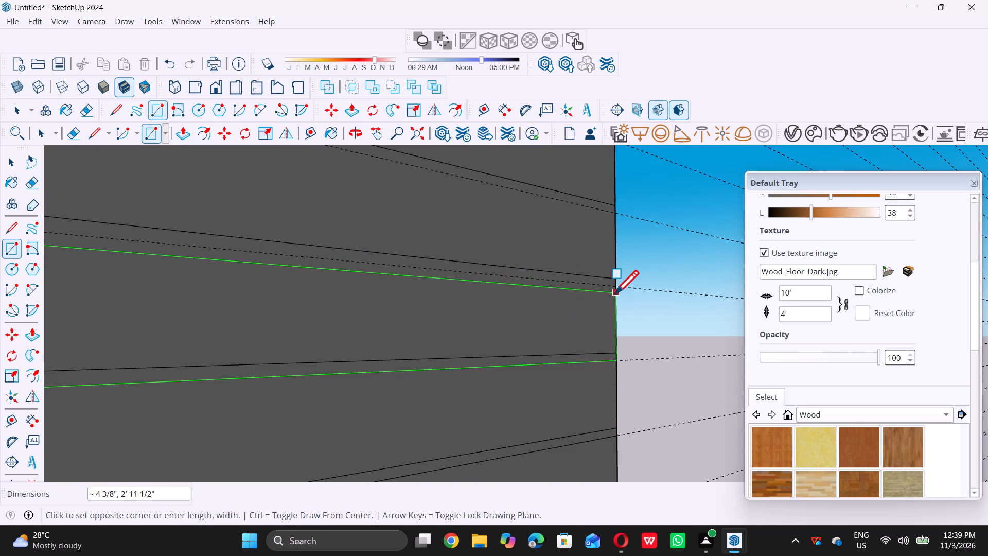
left_click(616, 288)
Outline the next slat up the grey column with a 2' 11 1/2" wide rectangle from its lower guide to the guide above.
scroll(594, 305, "down", 10)
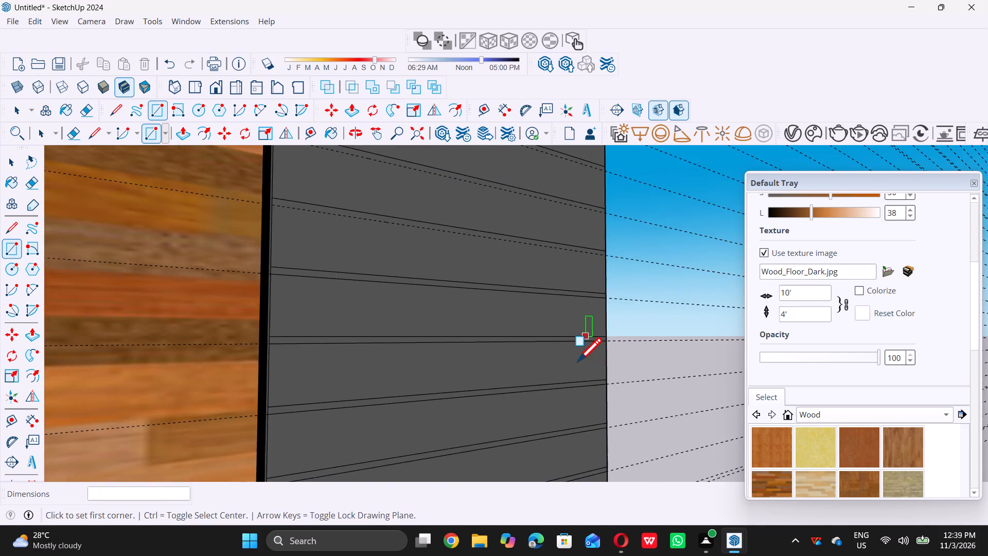
scroll(578, 361, "down", 10)
scroll(587, 322, "up", 11)
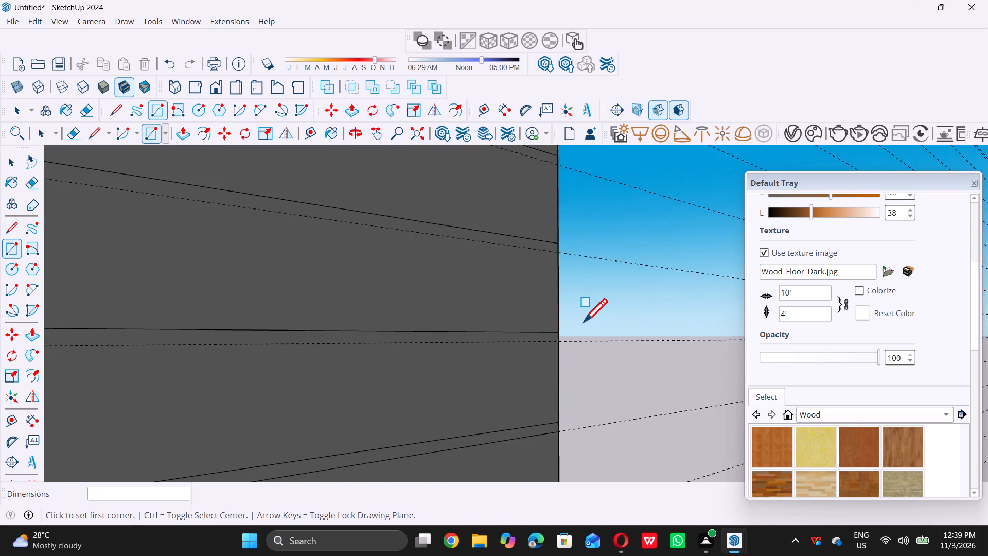
scroll(584, 322, "down", 4)
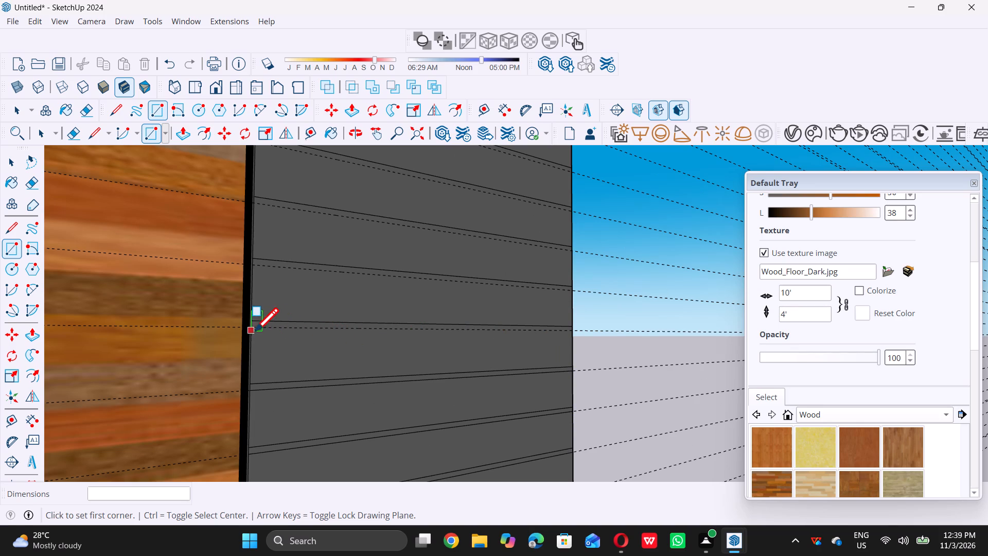
scroll(255, 327, "up", 3)
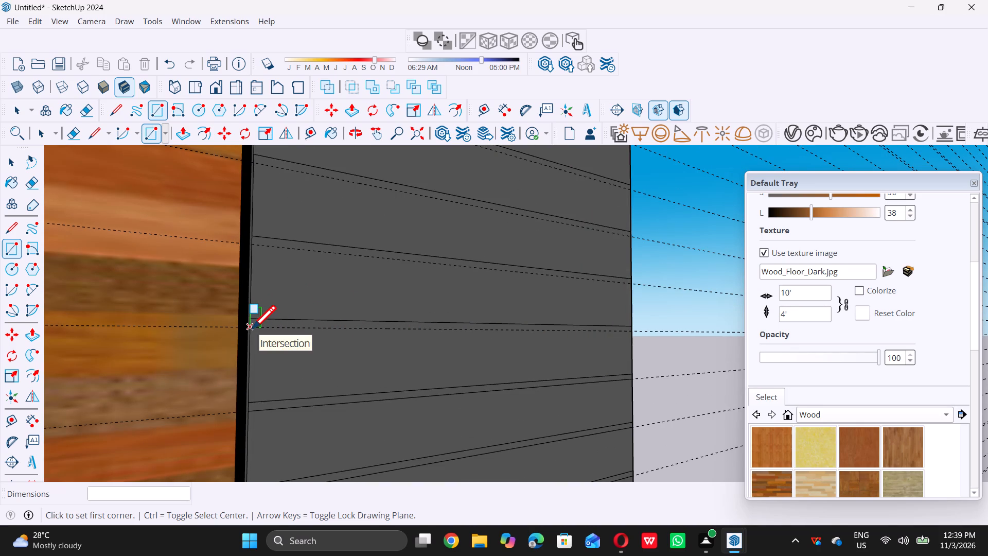
left_click(252, 328)
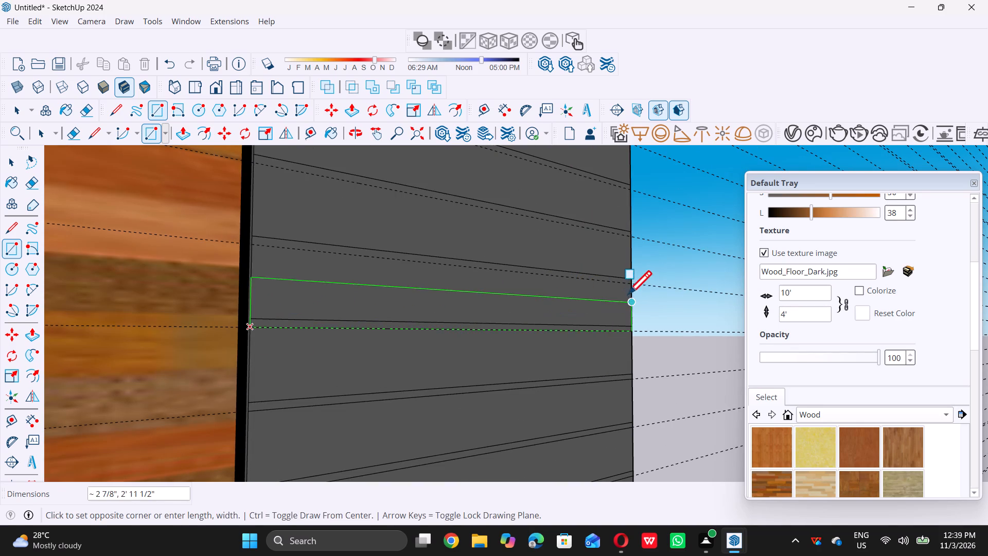
scroll(628, 287, "up", 6)
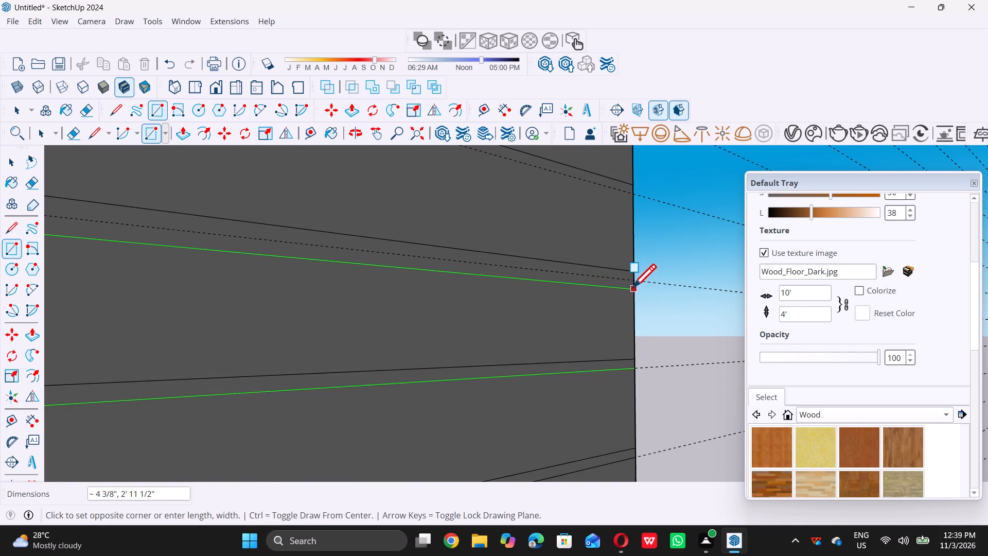
triple_click(633, 284)
scroll(632, 284, "down", 9)
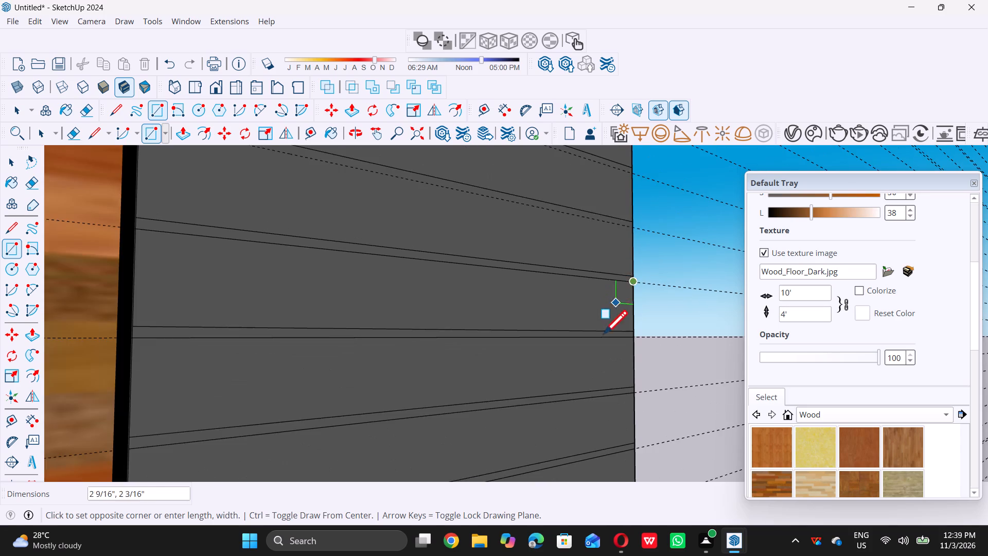
scroll(604, 334, "down", 13)
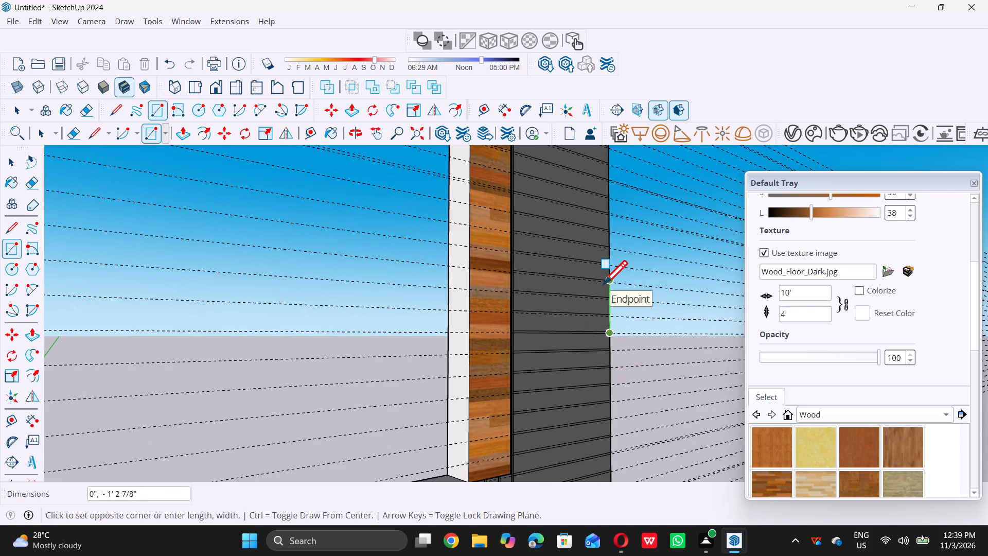
key("space")
Draw a full-width rectangle about 4 13/16" high from the lowest unoutlined guide on the grey column to the guide above.
key("r")
scroll(519, 349, "down", 8)
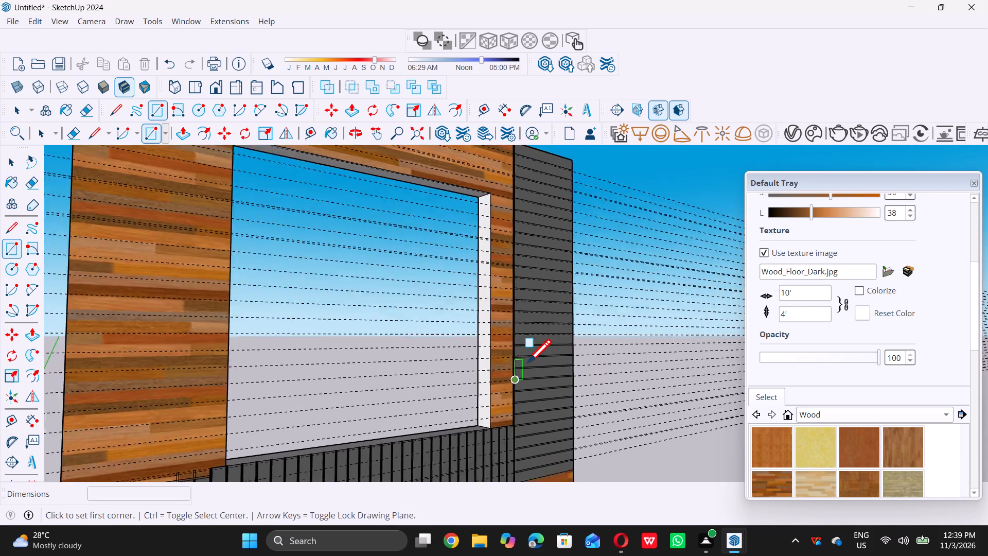
scroll(527, 362, "down", 1)
scroll(564, 333, "up", 10)
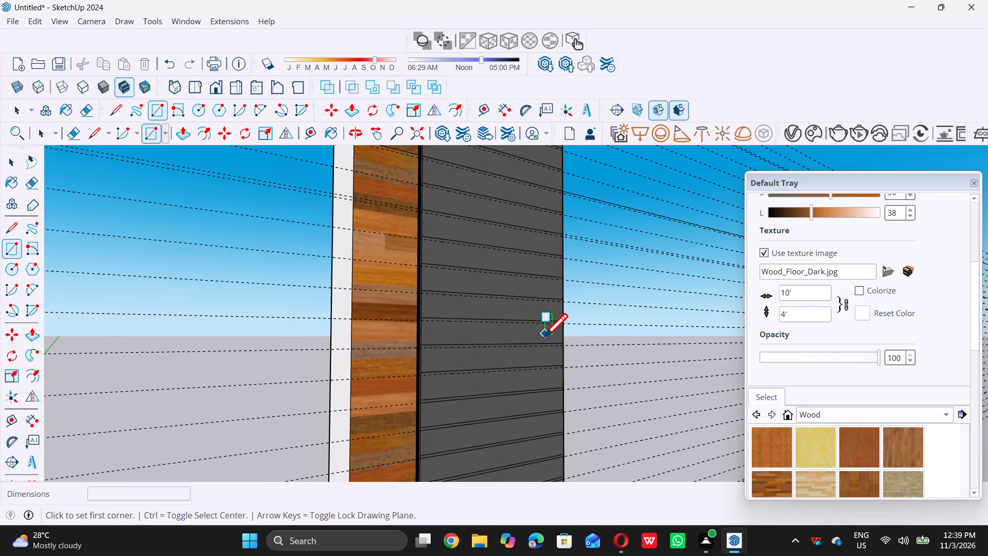
scroll(544, 337, "up", 5)
scroll(301, 412, "up", 5)
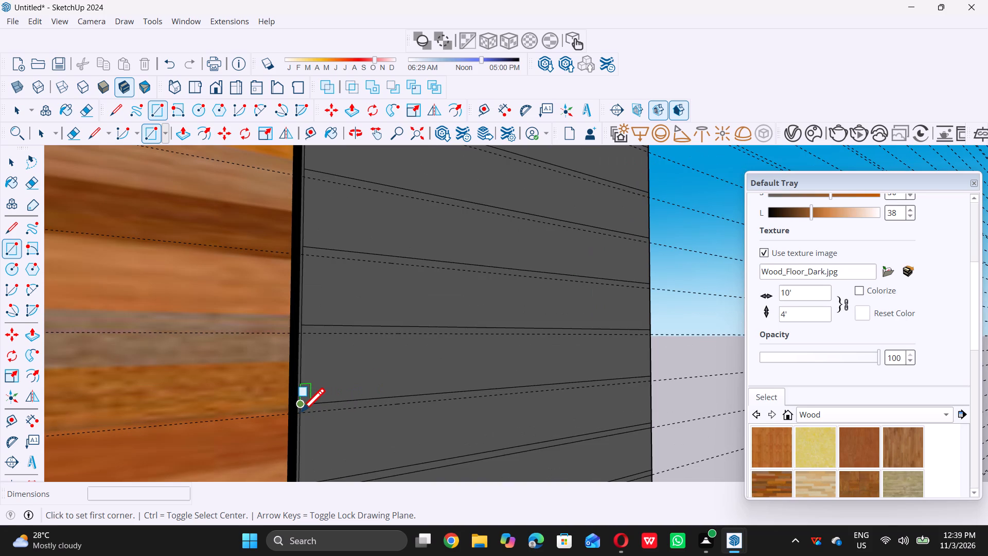
left_click(299, 413)
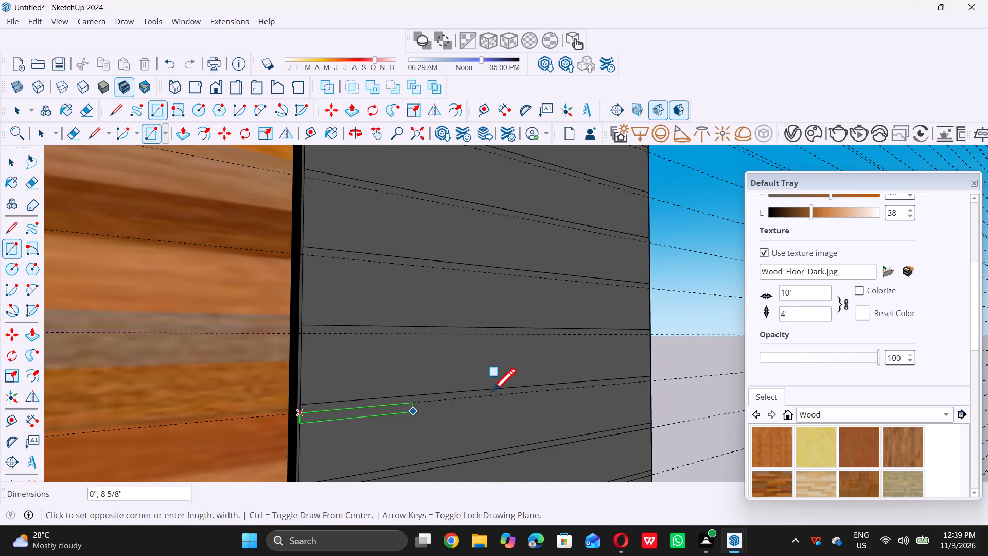
scroll(647, 337, "up", 2)
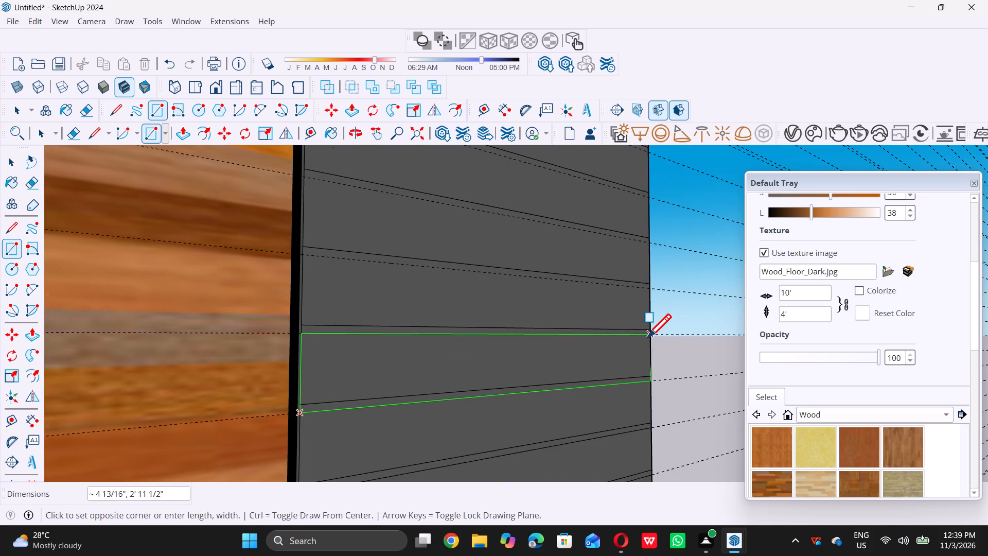
scroll(647, 337, "up", 2)
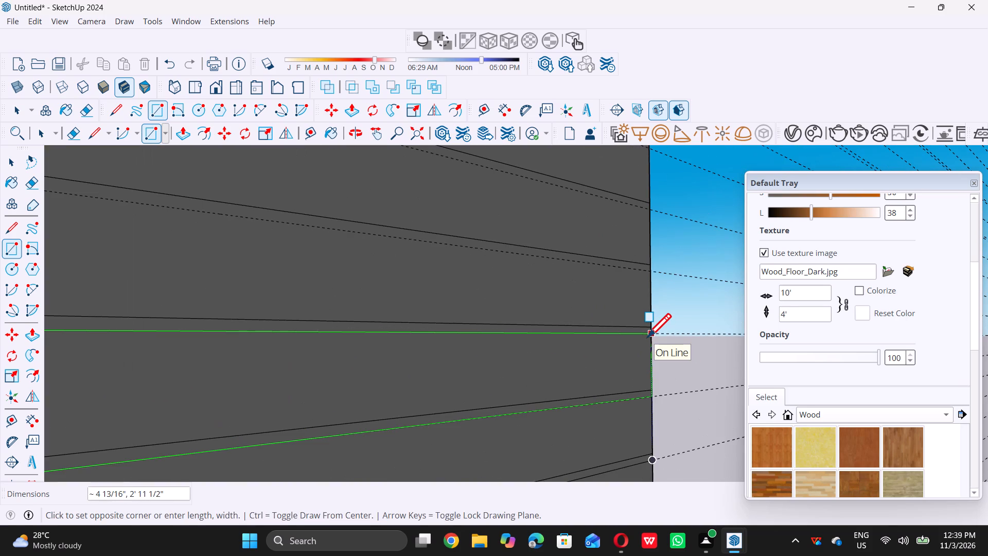
scroll(647, 337, "up", 3)
left_click(652, 331)
Draw a rectangle about 4 13/16" by 2' 11 1/2" between the following two guides, directly above the last outlined slat.
scroll(647, 336, "down", 2)
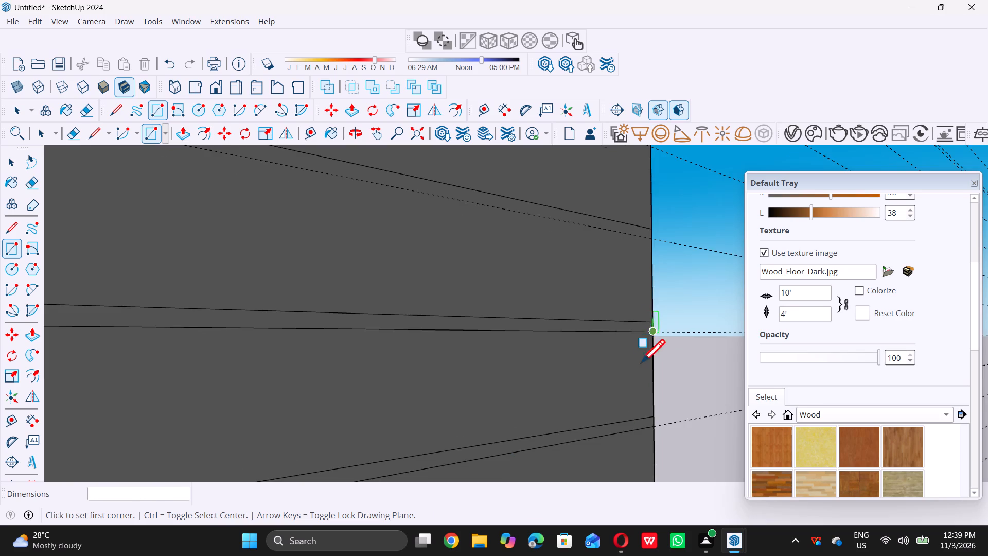
scroll(641, 362, "down", 9)
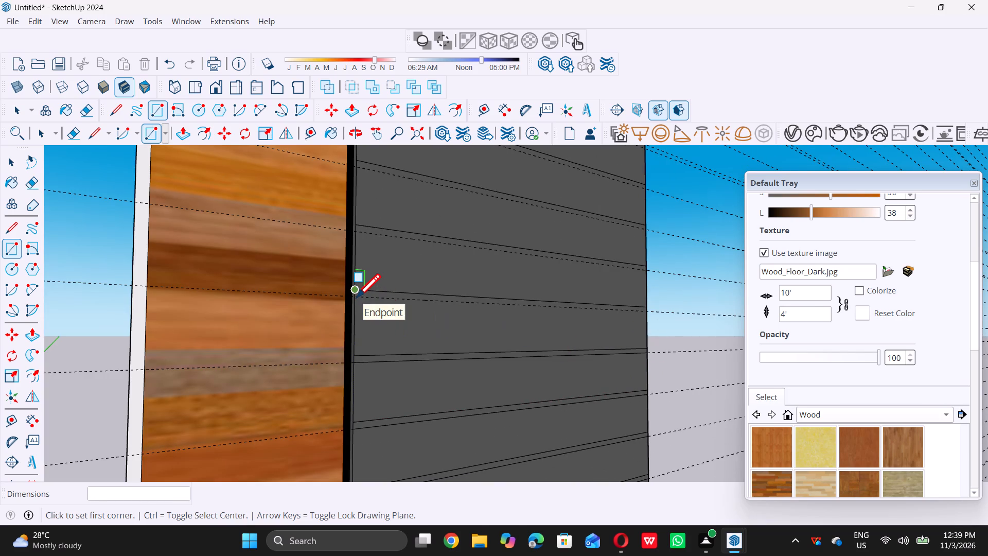
scroll(356, 297, "up", 6)
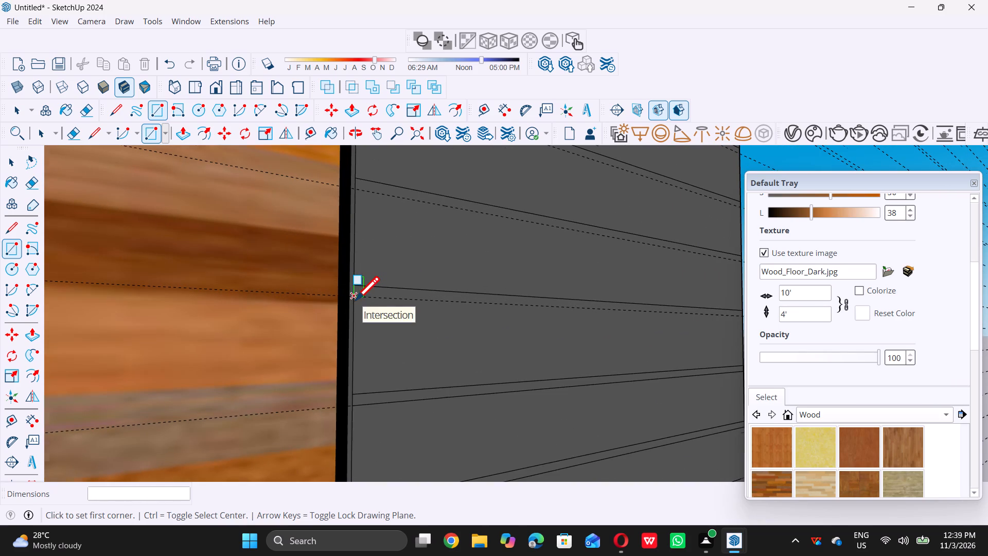
scroll(356, 300, "up", 2)
left_click(354, 297)
scroll(354, 297, "down", 5)
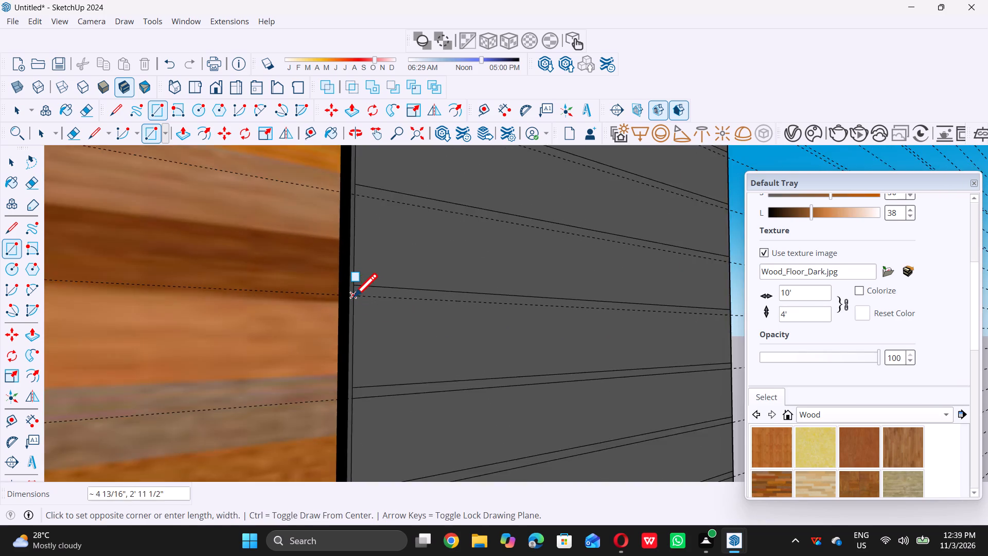
scroll(354, 297, "down", 5)
scroll(626, 279, "up", 5)
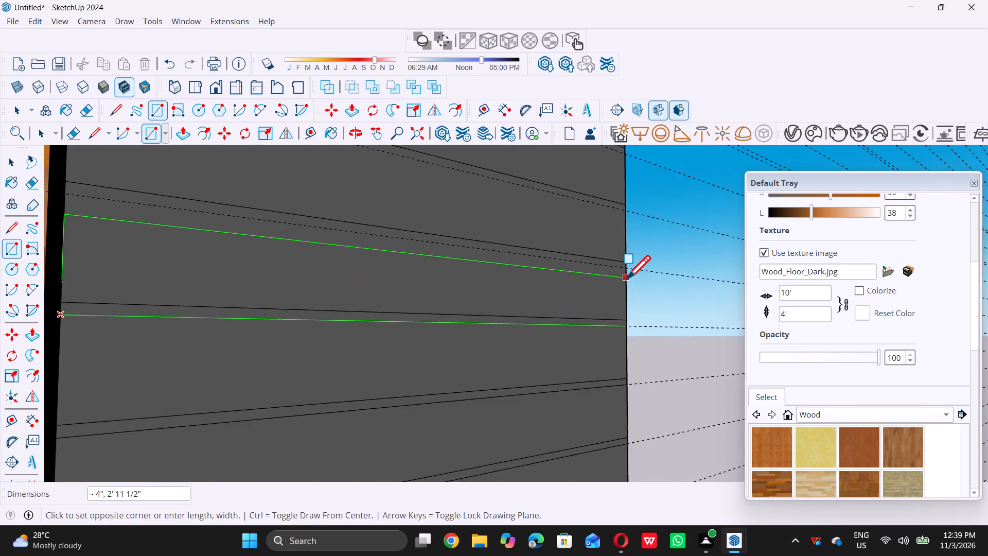
scroll(624, 267, "up", 4)
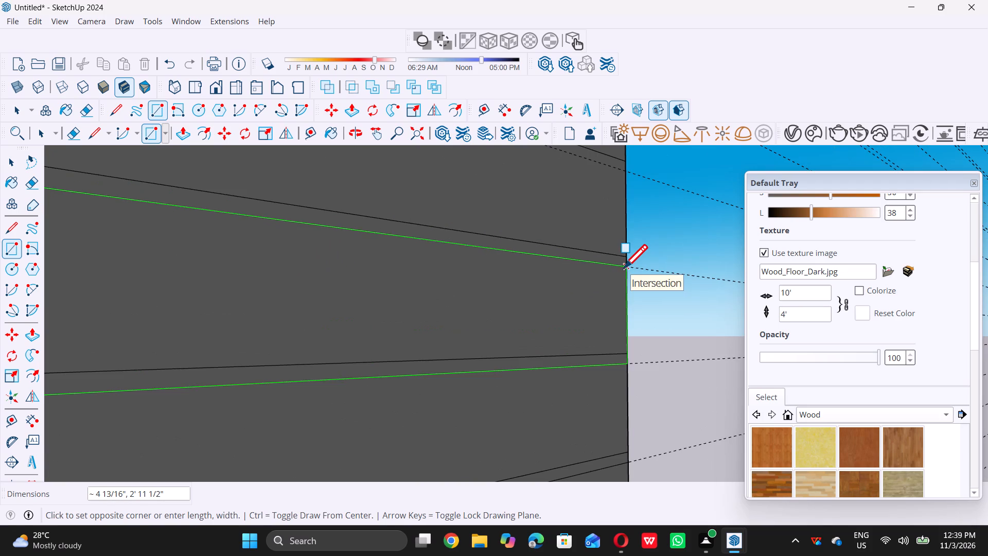
left_click(624, 268)
Draw a rectangle about 4 13/16" by 2' 11 1/2" across the grey column between the next two unoutlined guides up.
scroll(602, 297, "down", 20)
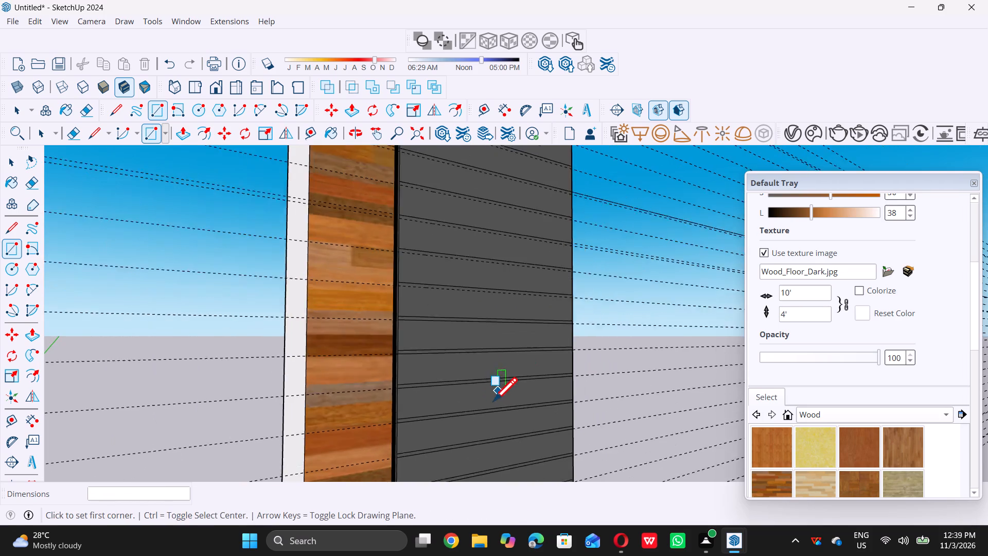
scroll(493, 401, "down", 3)
scroll(560, 304, "up", 4)
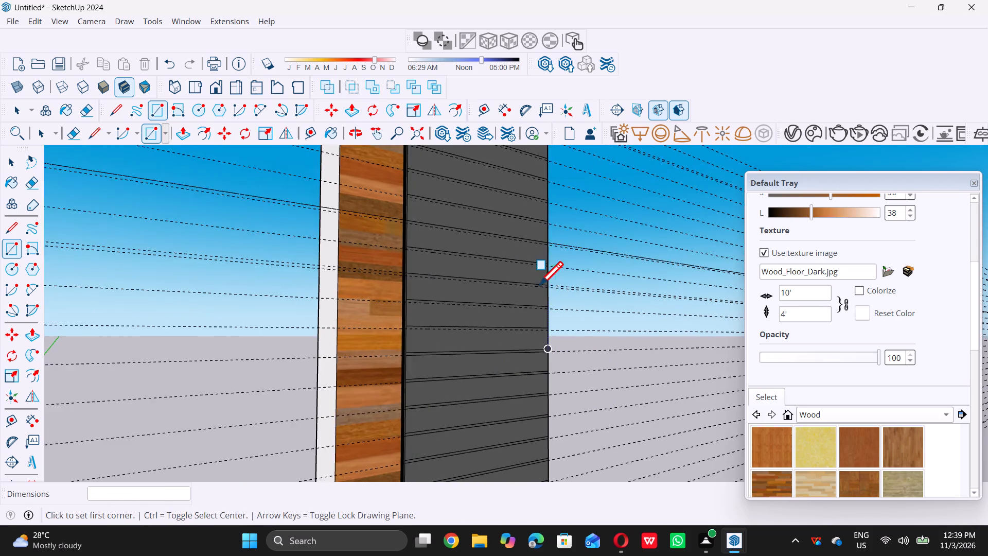
scroll(539, 285, "up", 2)
scroll(311, 376, "up", 6)
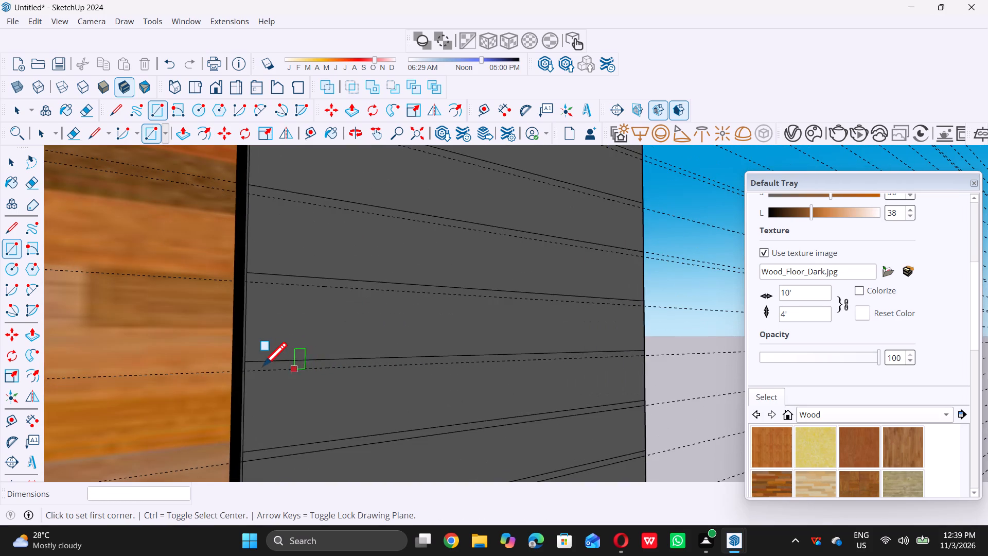
scroll(256, 366, "up", 5)
left_click(244, 372)
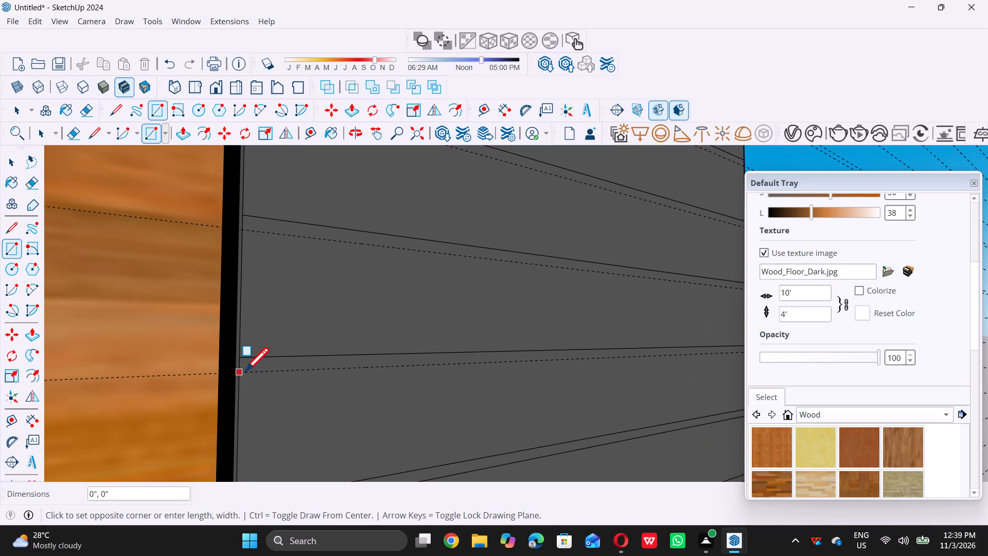
scroll(247, 370, "down", 8)
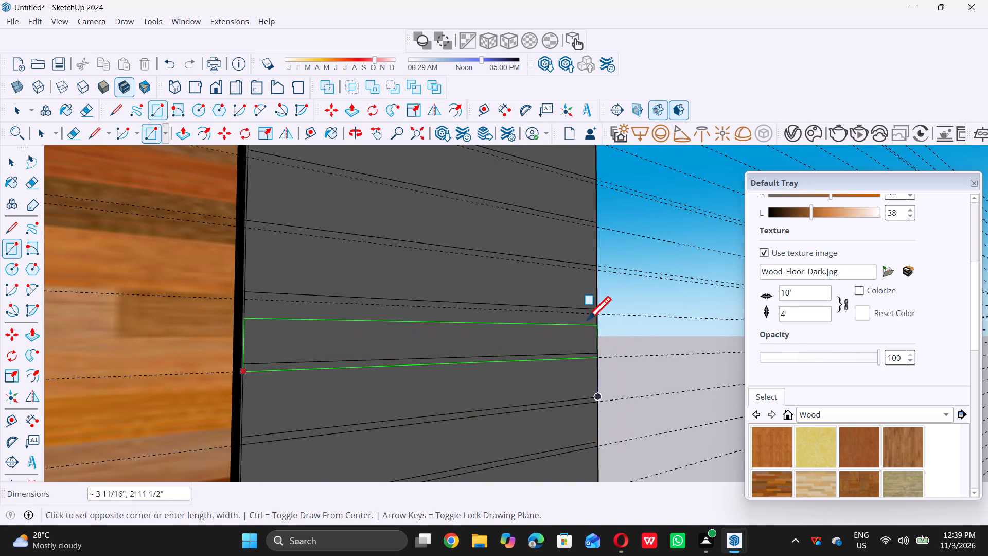
scroll(591, 316, "up", 7)
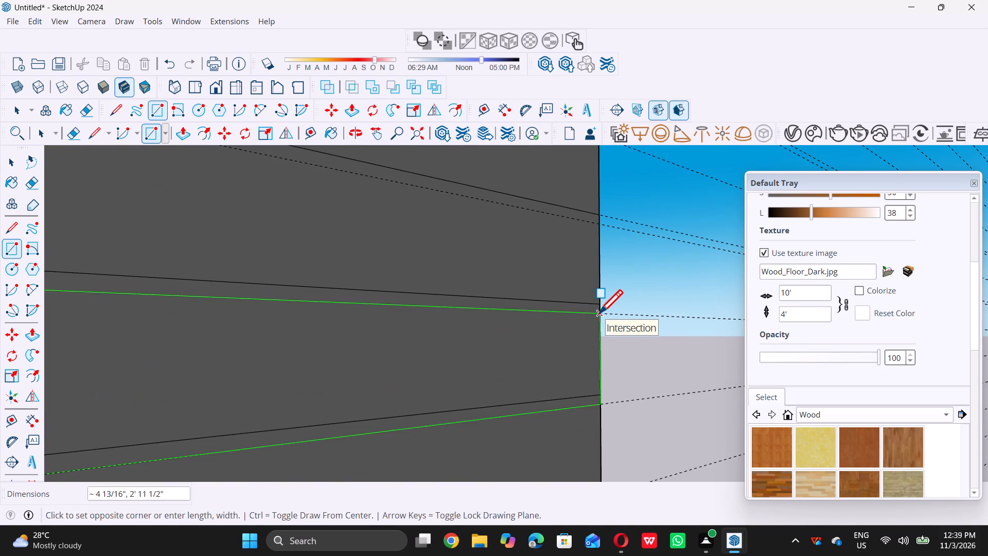
left_click(599, 313)
Outline the next slat up the grey column with a full-width rectangle about 4 1/2" by 2' 11 1/2".
scroll(592, 329, "down", 14)
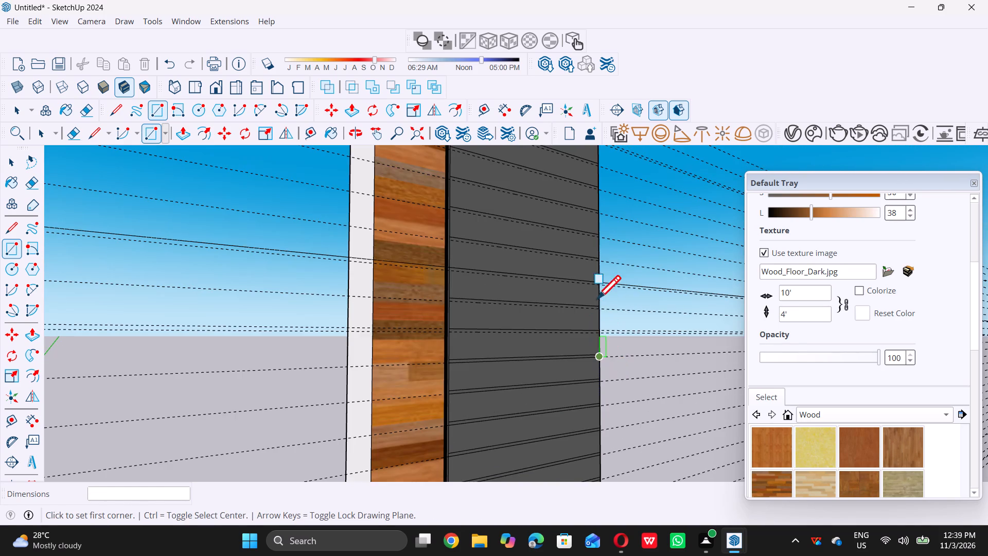
scroll(593, 282, "up", 5)
scroll(316, 397, "up", 5)
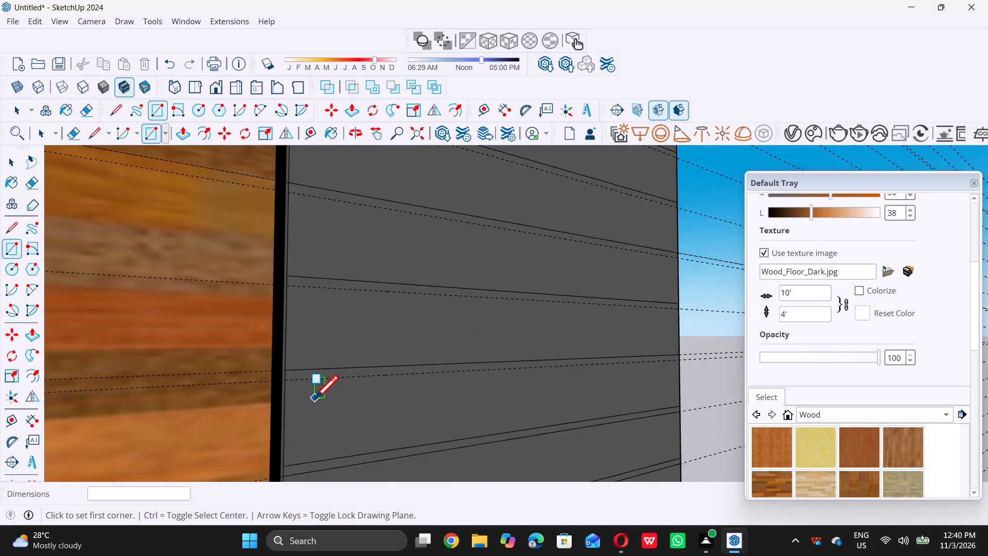
scroll(314, 398, "up", 7)
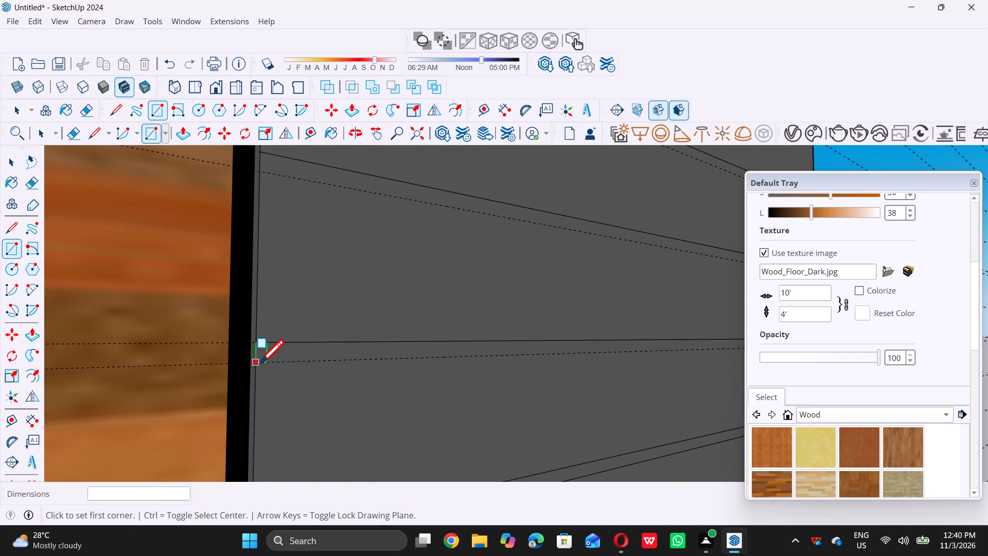
left_click(260, 363)
scroll(259, 362, "down", 8)
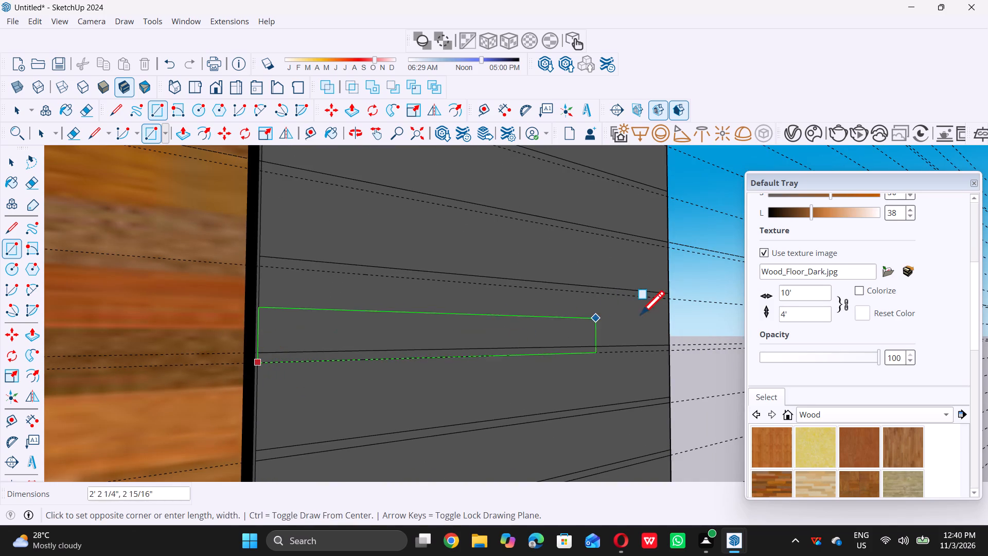
scroll(665, 308, "up", 4)
left_click(671, 298)
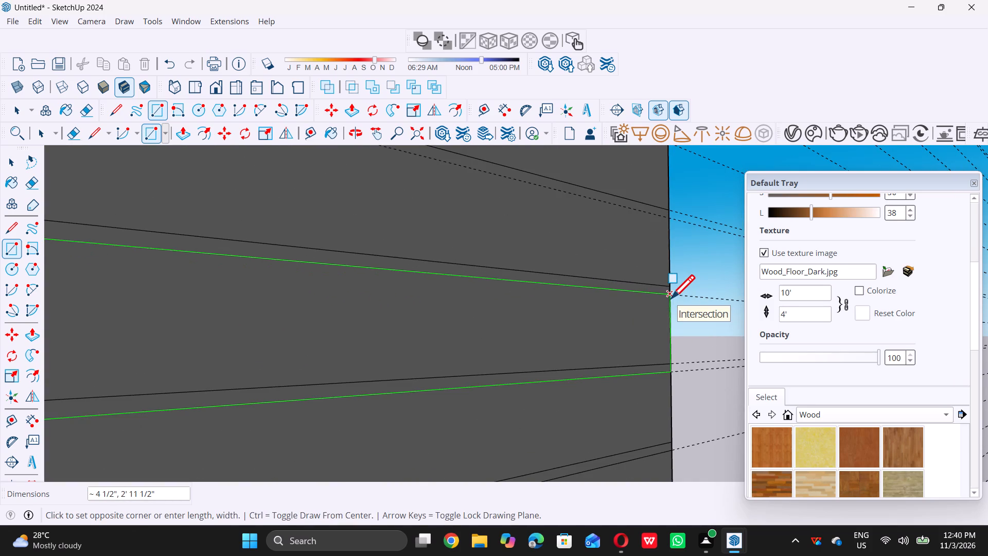
Draw a full-width rectangle on the grey column from the next unoutlined guide to the guide above it.
scroll(641, 334, "down", 13)
scroll(649, 311, "up", 5)
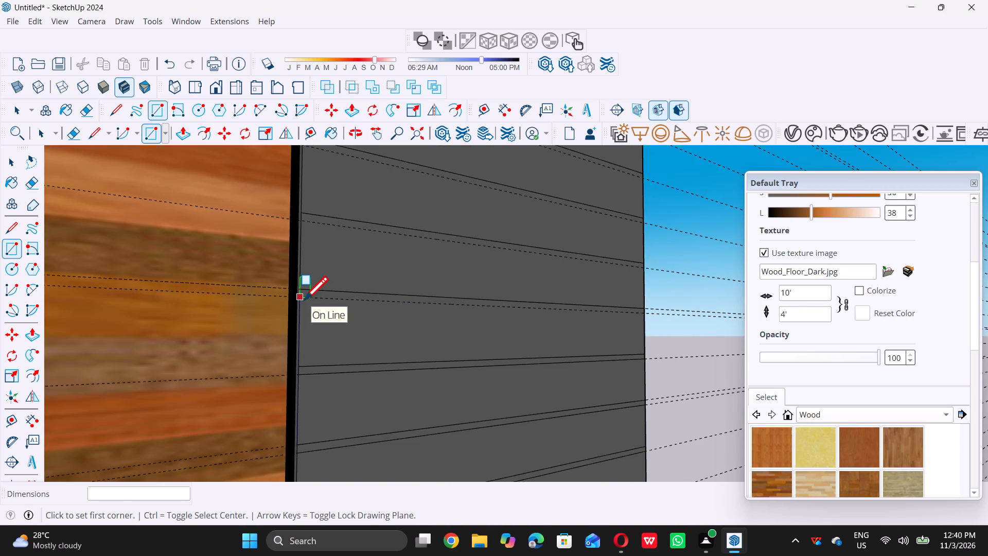
left_click(304, 300)
scroll(642, 266, "up", 3)
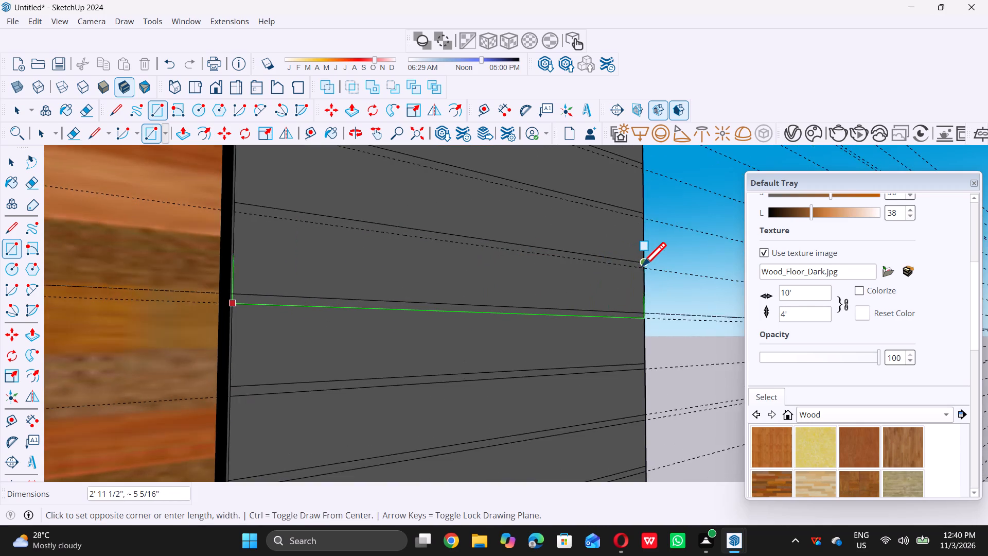
scroll(642, 266, "up", 1)
left_click(645, 271)
Draw a rectangle about 4 13/16" by 2' 11 1/2" between the following pair of guides up the grey column.
scroll(636, 285, "down", 5)
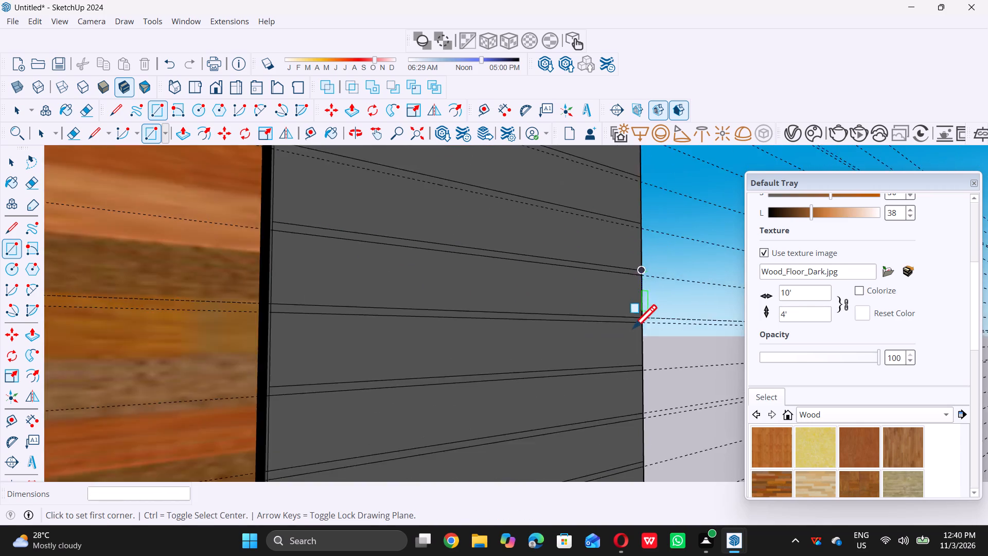
scroll(633, 328, "down", 16)
scroll(634, 310, "up", 6)
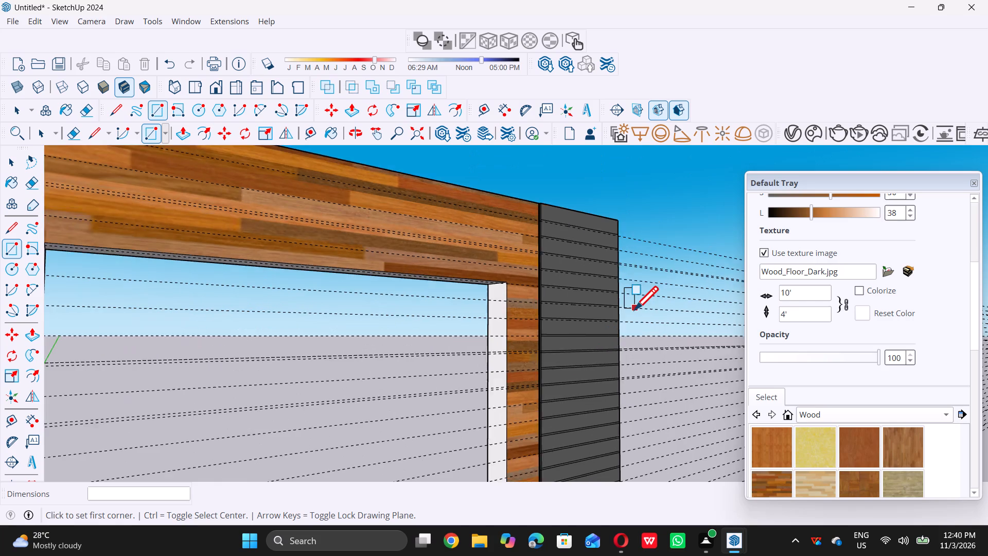
scroll(634, 309, "up", 7)
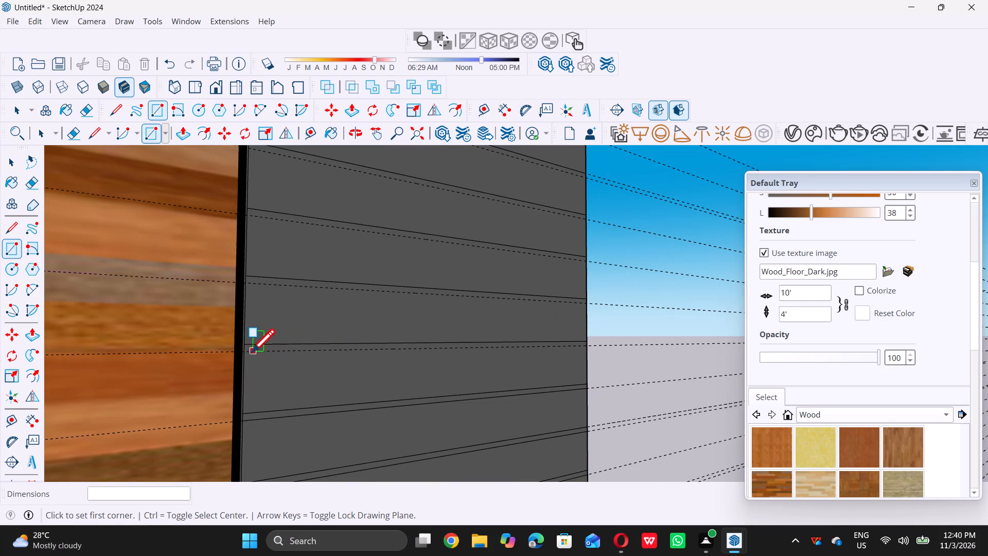
left_click(250, 352)
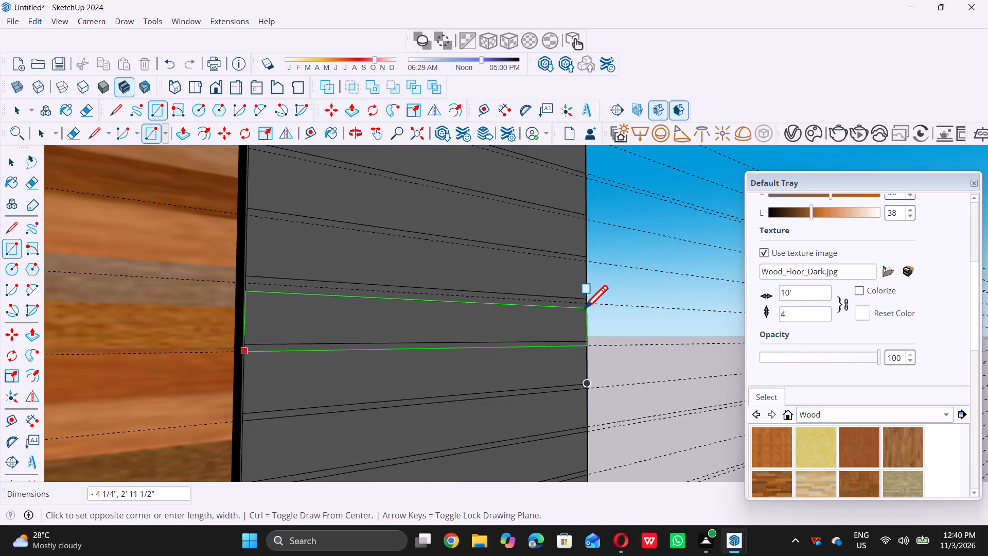
scroll(587, 304, "up", 4)
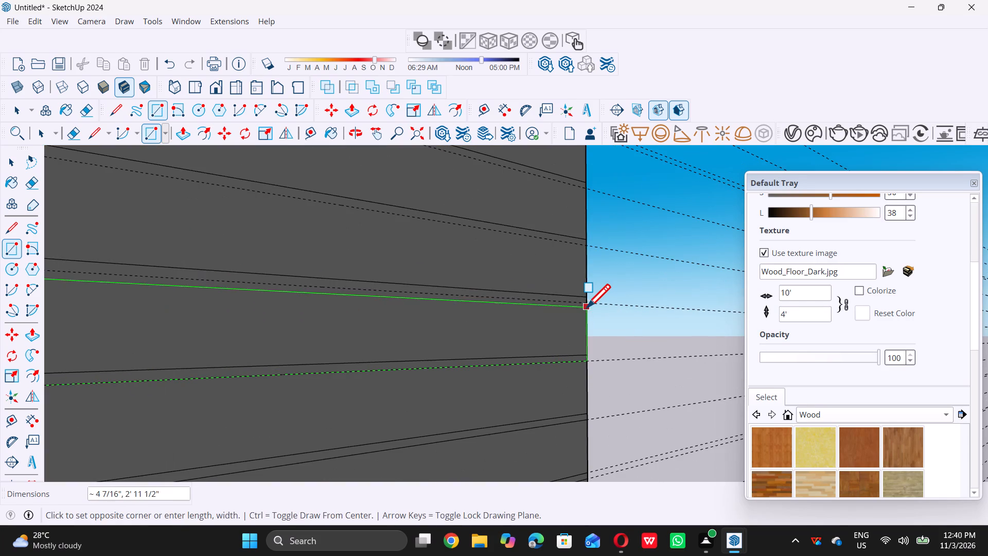
scroll(587, 303, "up", 4)
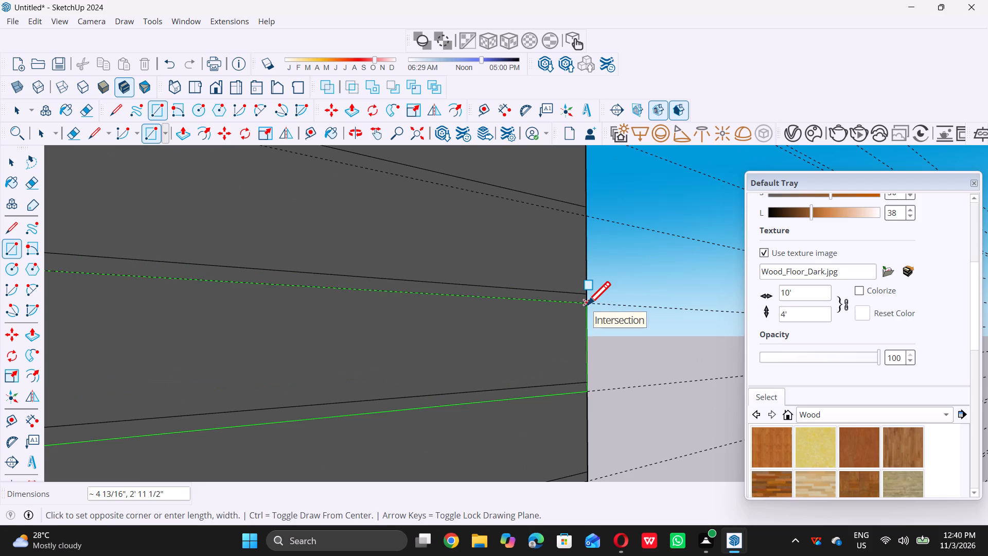
left_click(587, 305)
Outline another slat directly above with a full-width rectangle about 4 13/16" high, ending on the guide at the column's outer edge.
scroll(586, 312, "down", 14)
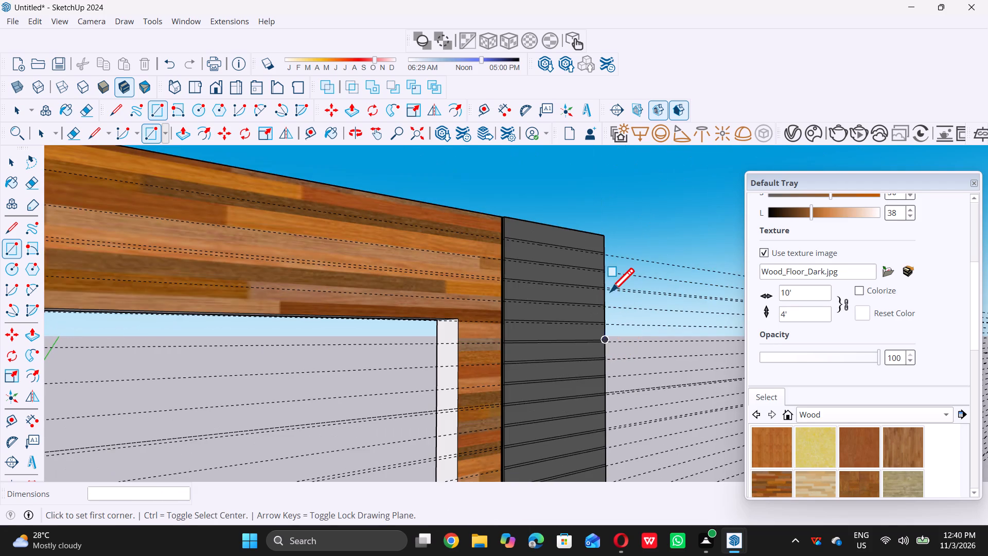
scroll(610, 291, "up", 10)
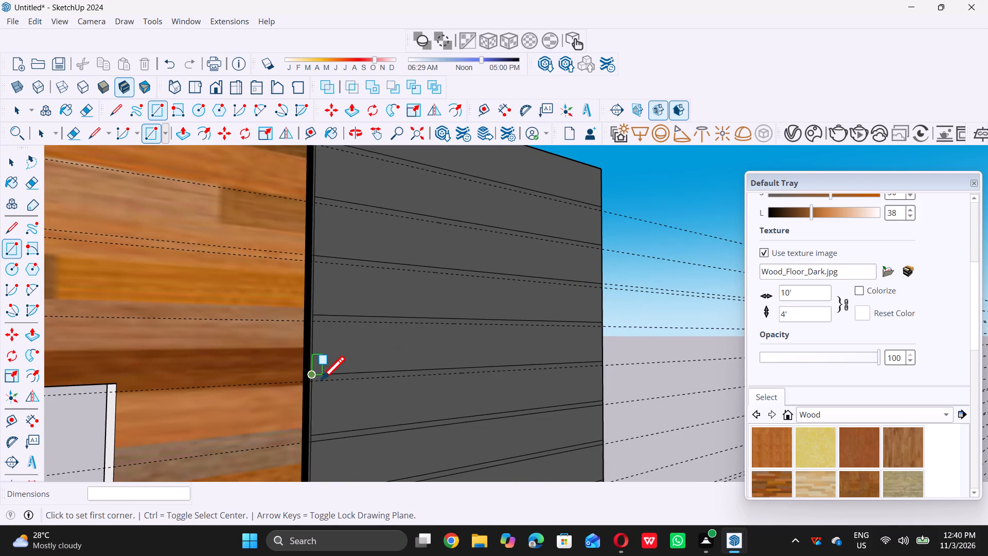
scroll(321, 379, "up", 8)
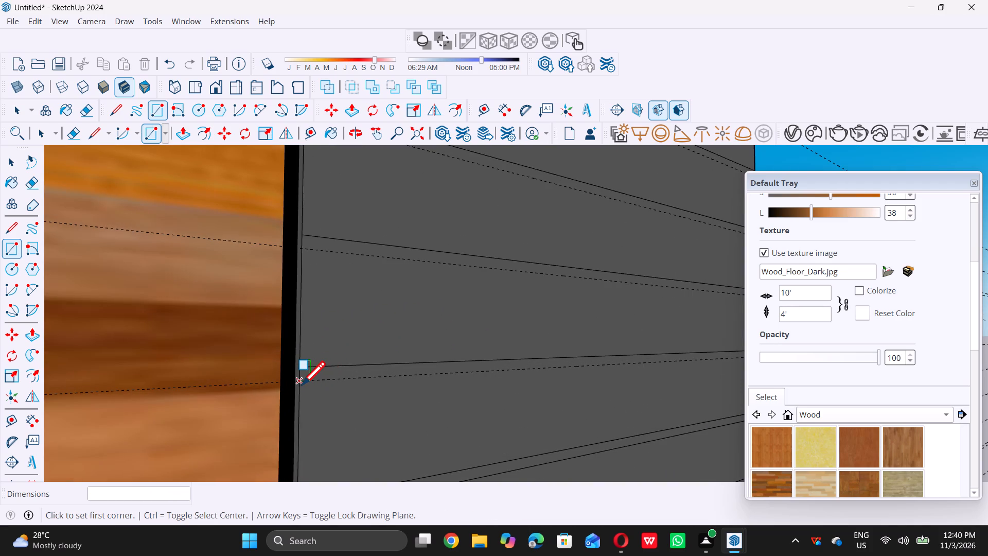
double_click(302, 385)
scroll(303, 384, "down", 4)
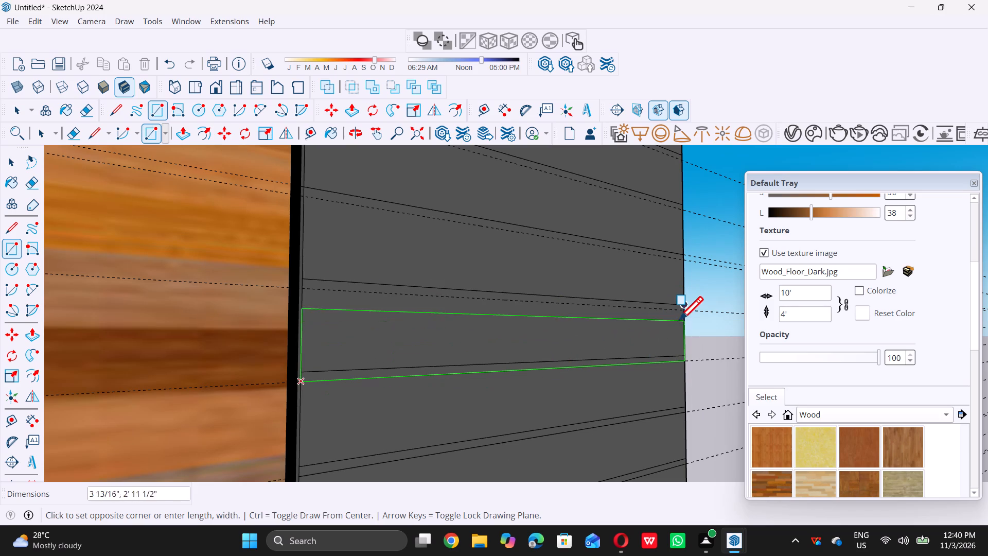
double_click(683, 312)
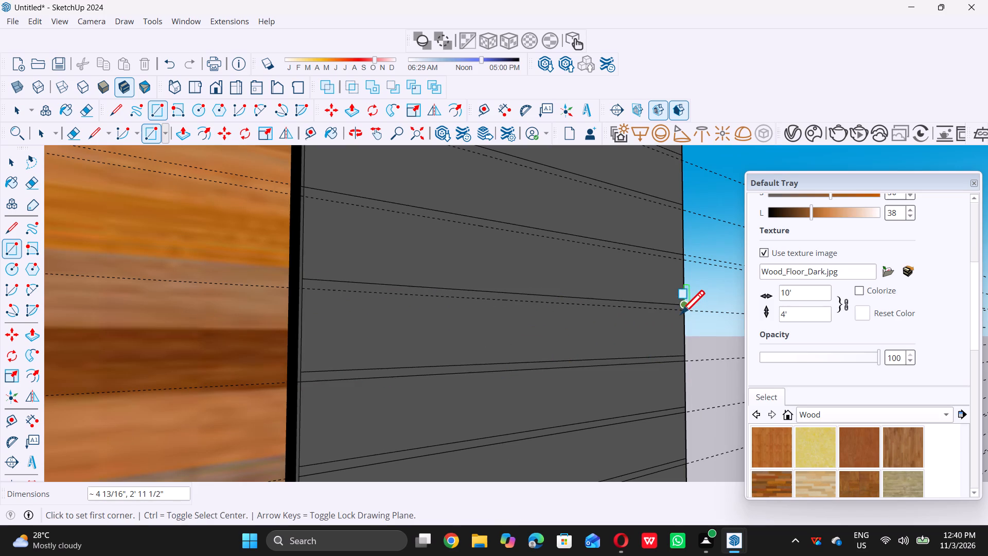
Draw a rectangle about 5 5/16" by 2' 11 1/2" up to the next guide near the top of the grey column.
scroll(617, 342, "down", 10)
scroll(647, 310, "up", 6)
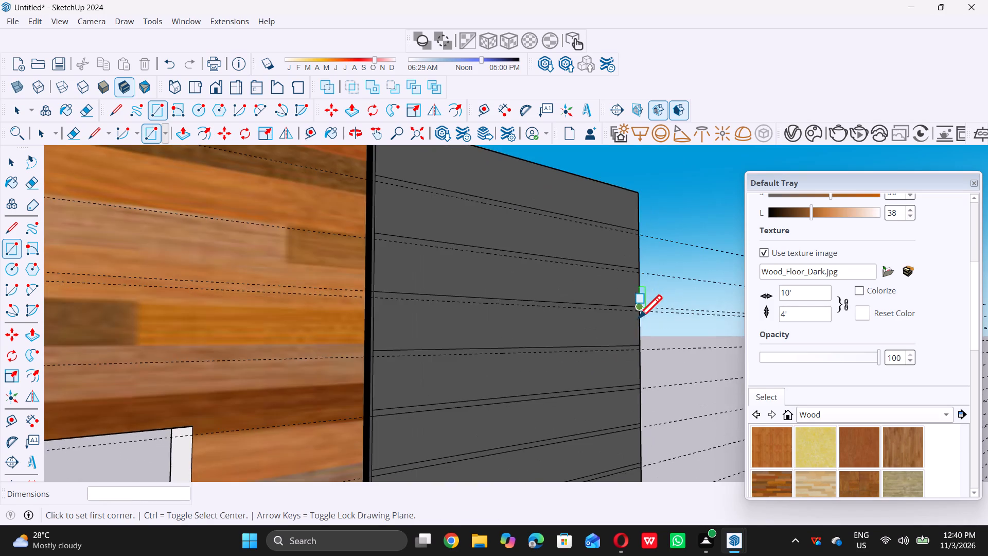
scroll(638, 318, "up", 2)
left_click(269, 373)
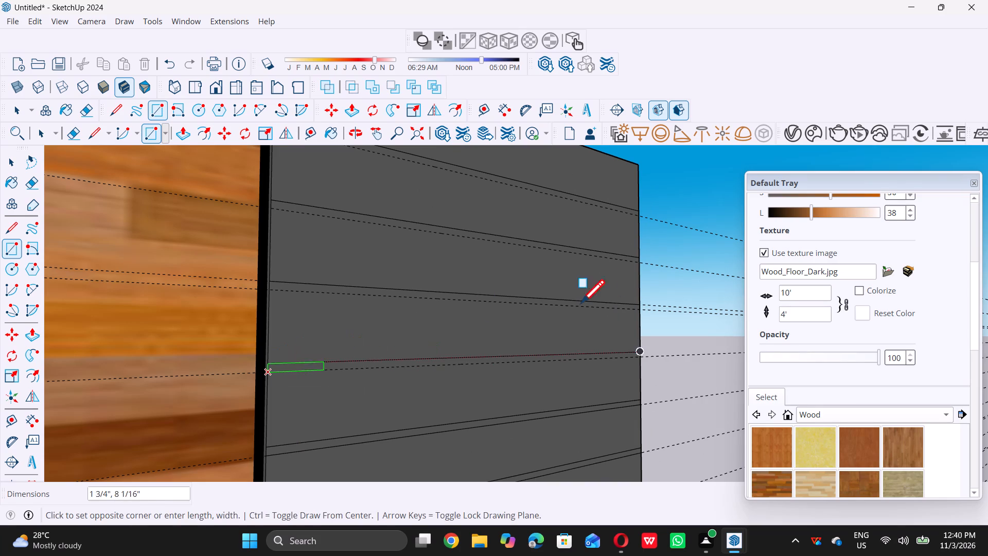
scroll(639, 310, "up", 4)
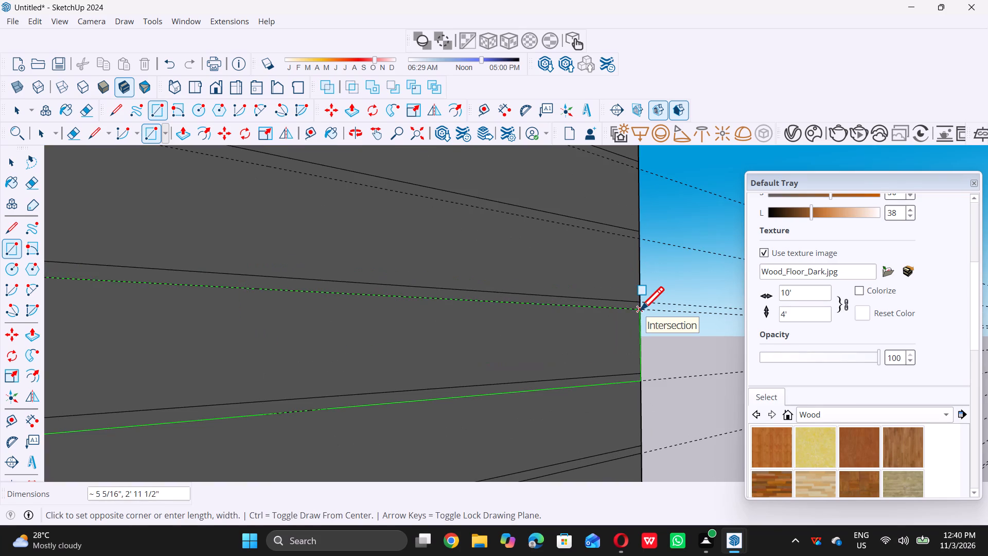
triple_click(640, 310)
scroll(597, 347, "down", 11)
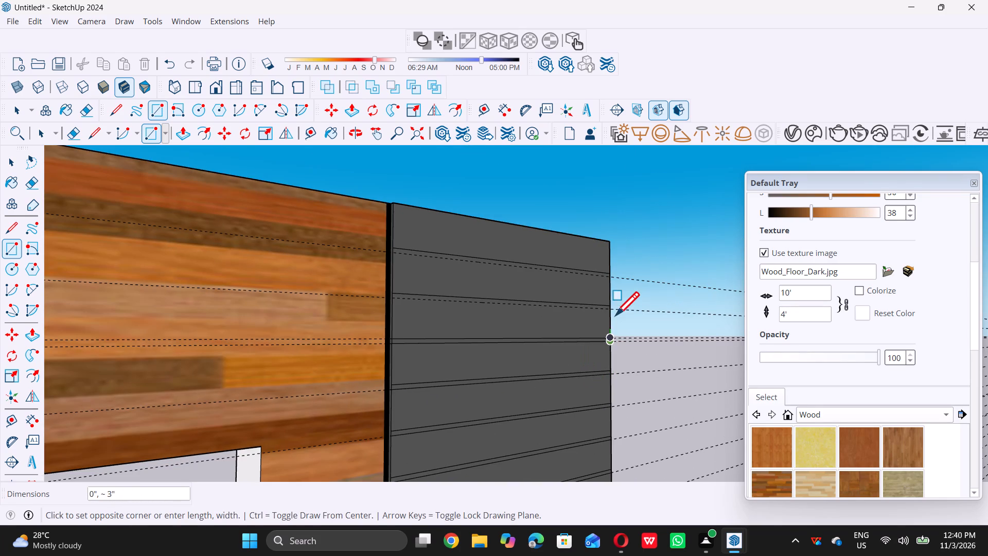
key("space")
Outline the last guided slat with a rectangle about 4 13/16" by 2' 11 1/2", reaching the grey column's topmost guide.
type("R")
scroll(561, 263, "down", 1)
scroll(561, 263, "up", 3)
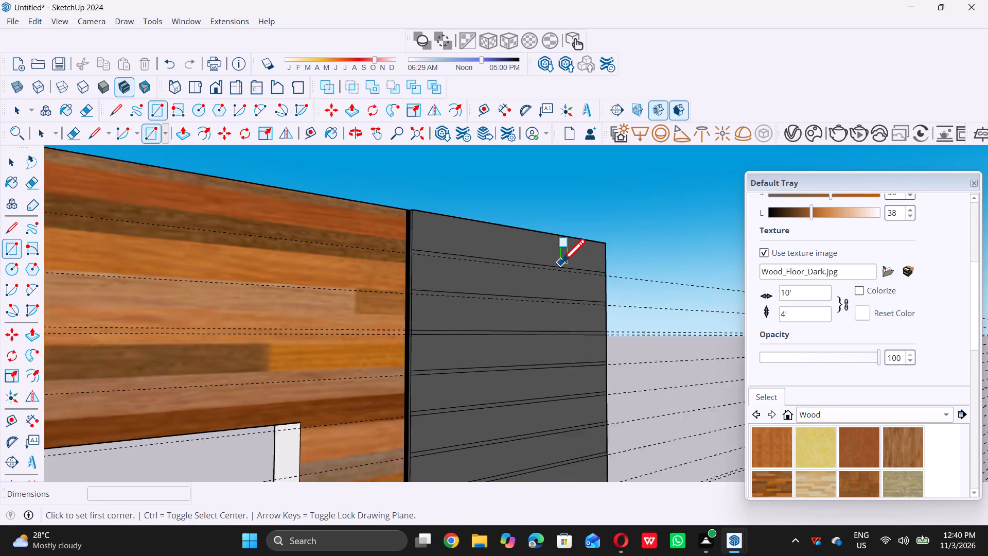
scroll(561, 262, "up", 3)
scroll(232, 338, "up", 8)
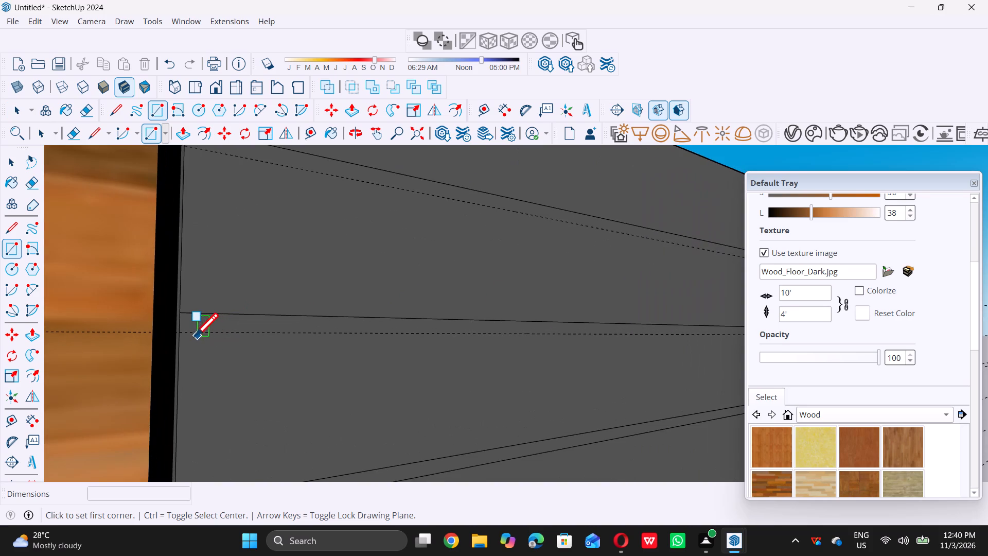
triple_click(182, 333)
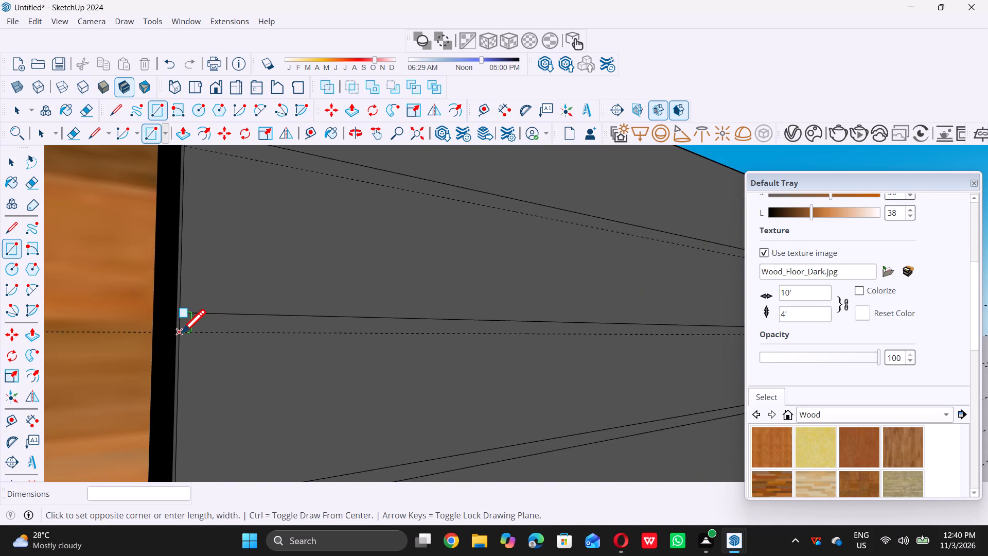
scroll(182, 333, "down", 8)
scroll(612, 301, "up", 3)
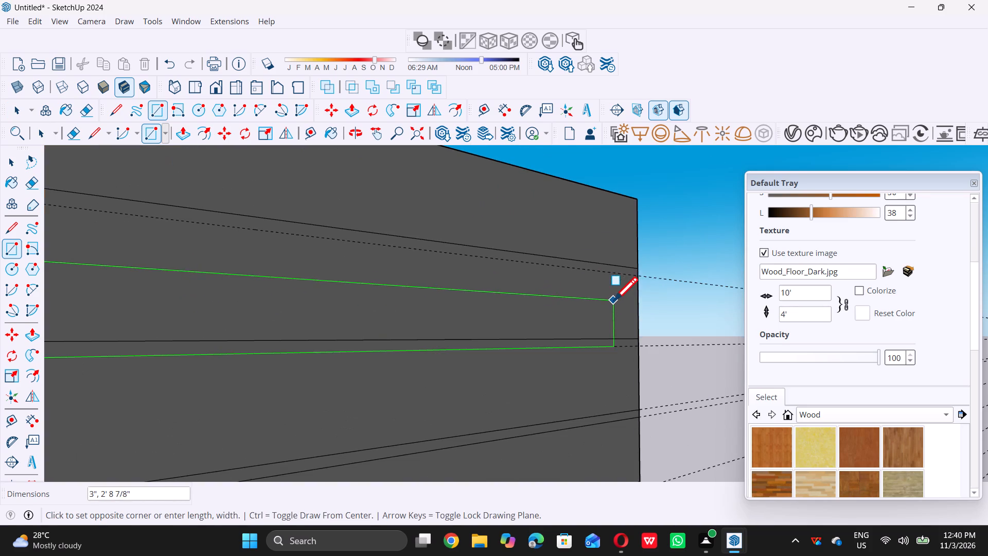
double_click(637, 279)
key("space")
Delete all construction guides from the facade model.
scroll(633, 284, "down", 4)
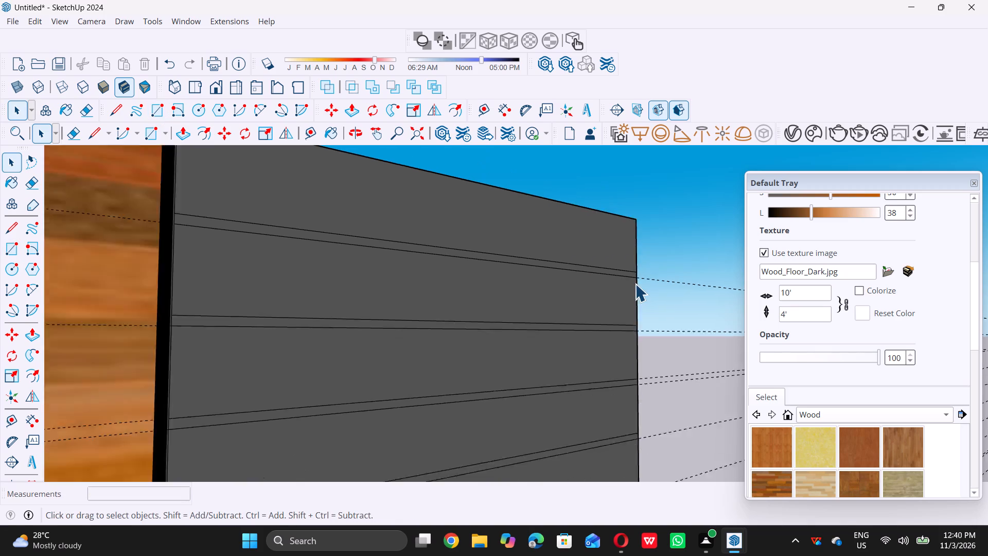
scroll(635, 284, "down", 20)
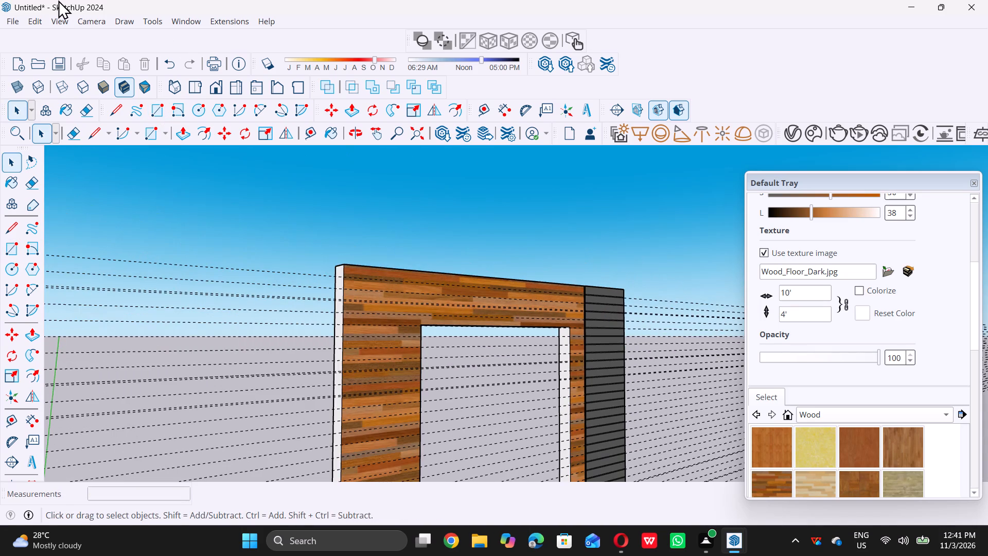
double_click(35, 23)
left_click(35, 23)
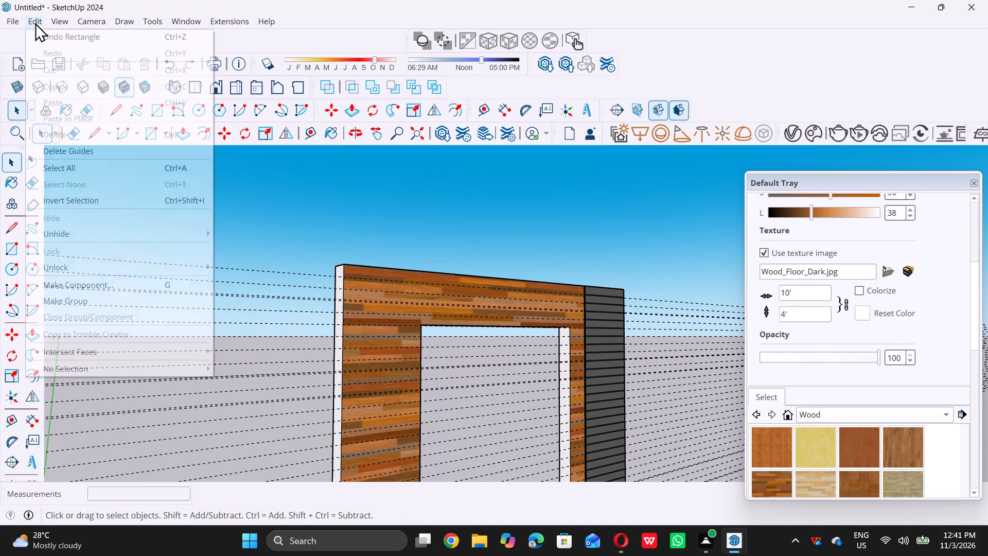
triple_click(86, 149)
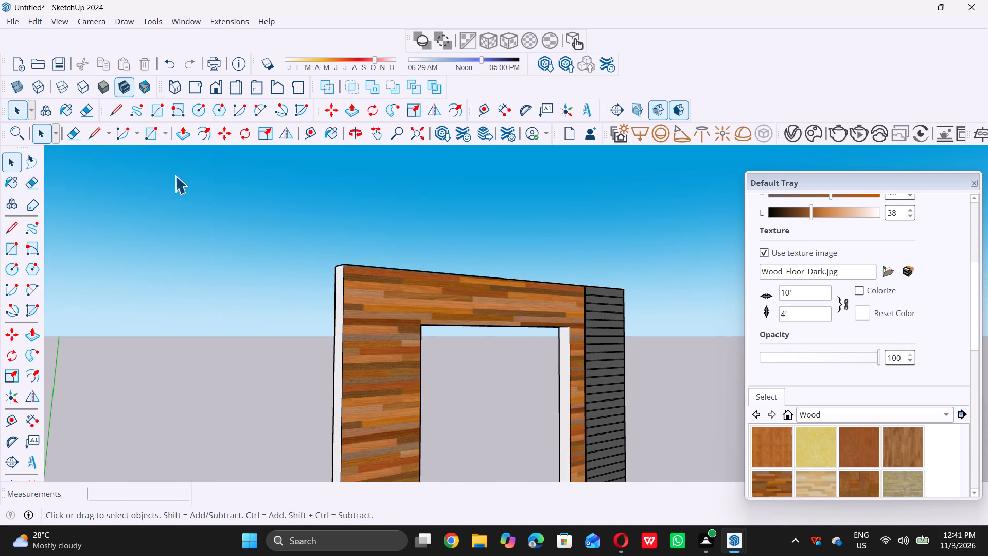
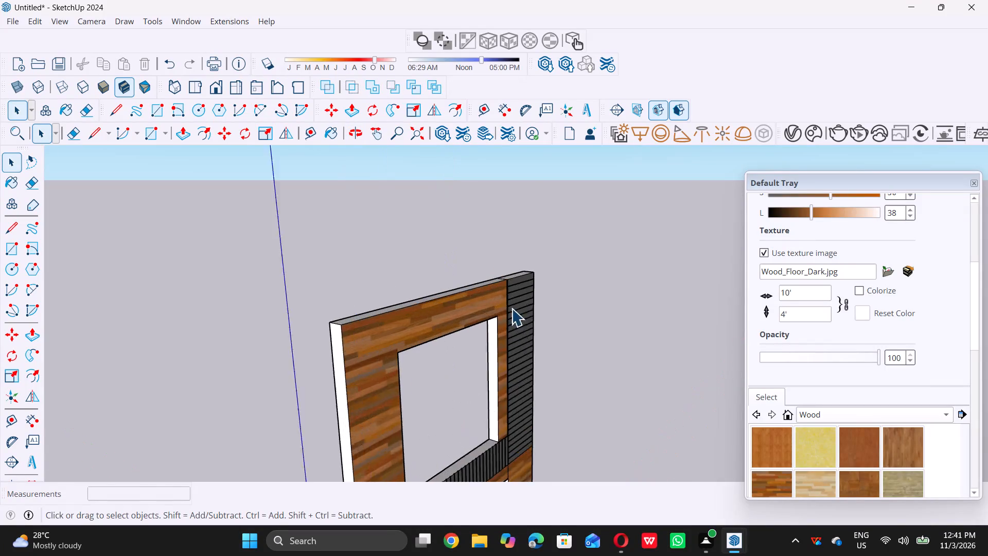
Push the topmost narrow strip of the dark grey panel inward 0.5 inch with Push/Pull to form a groove.
scroll(519, 277, "up", 20)
scroll(519, 277, "up", 3)
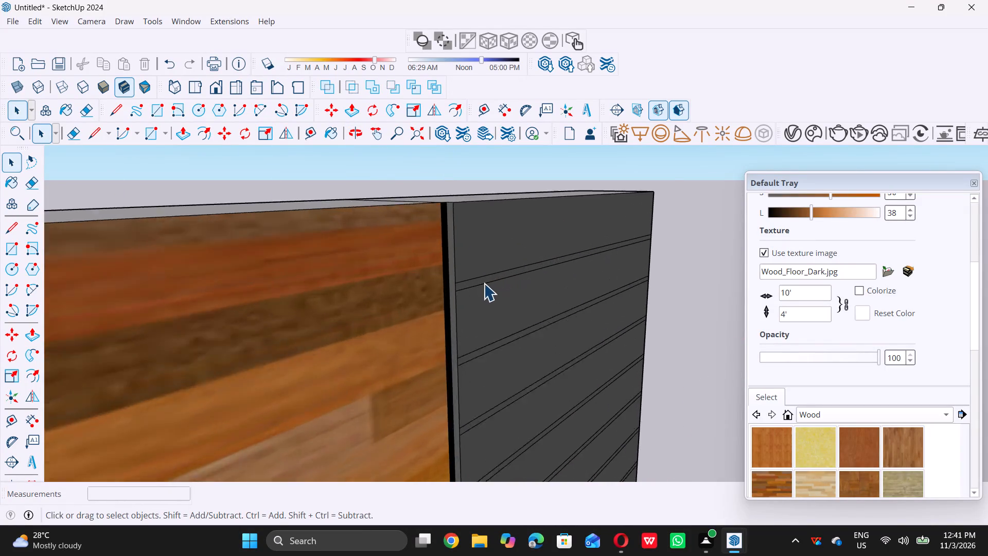
scroll(452, 284, "up", 6)
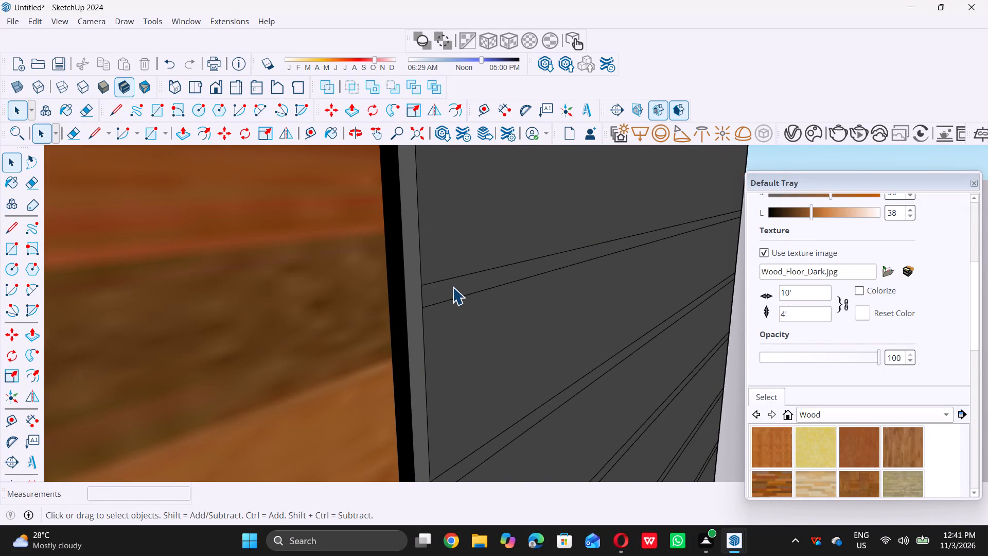
left_click(452, 287)
key("p")
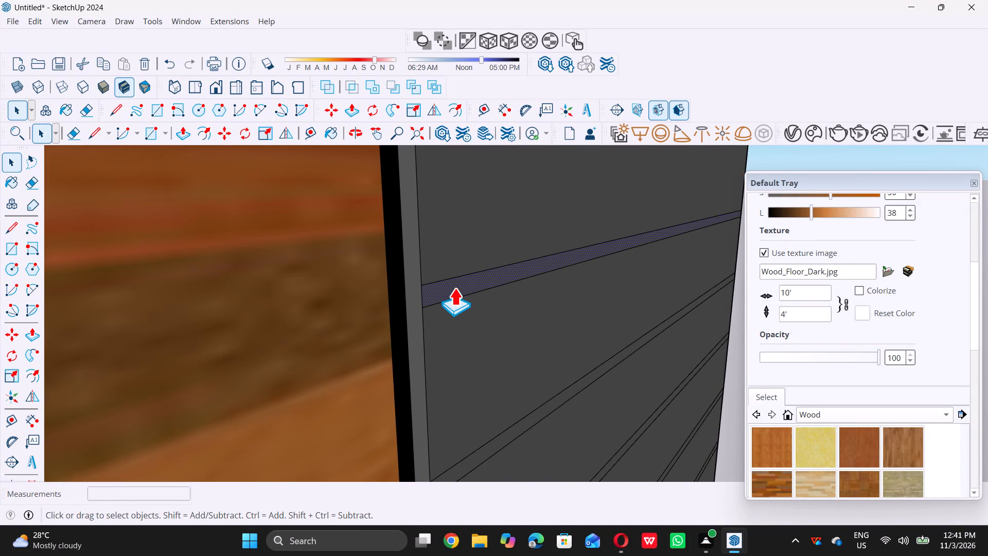
left_click(452, 282)
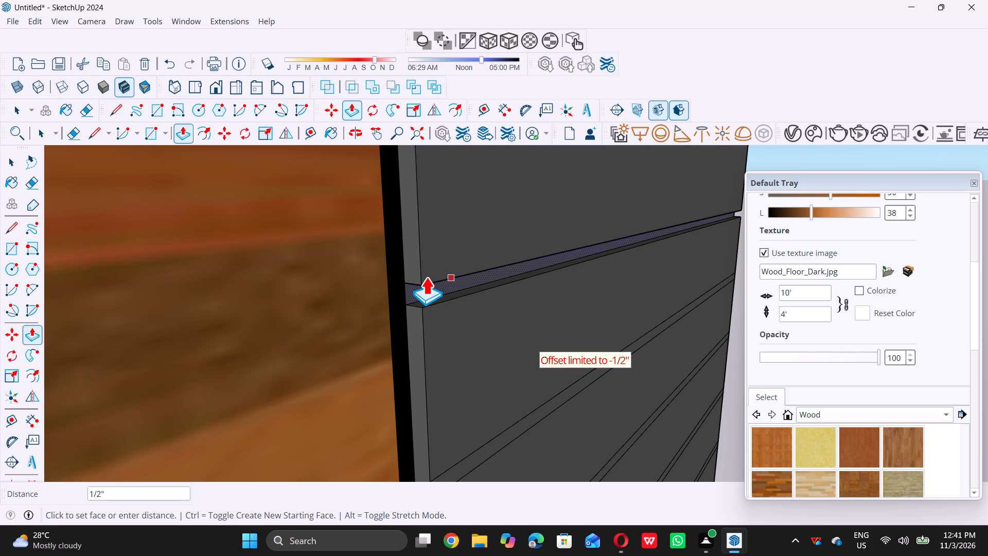
type("0.5")
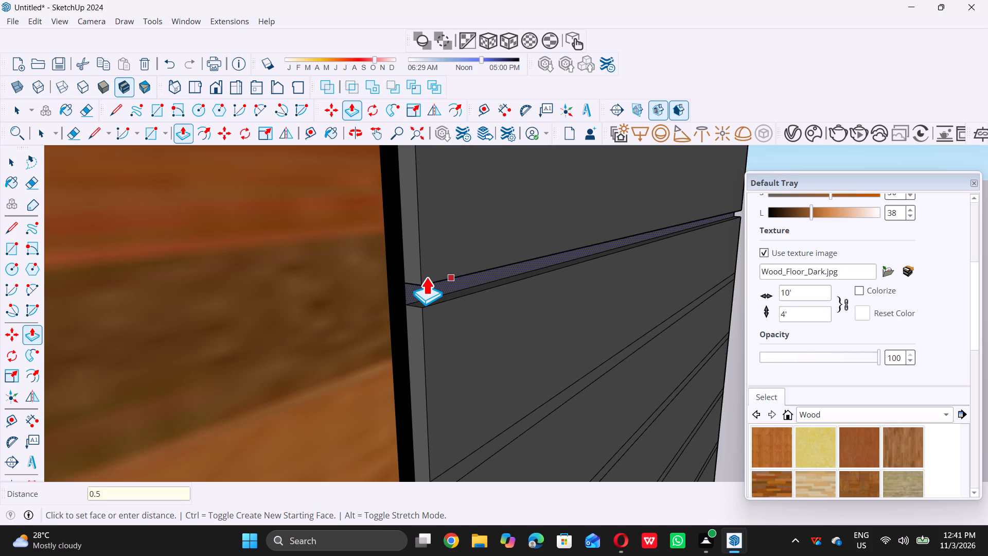
key("shift+quotedbl")
key("Return")
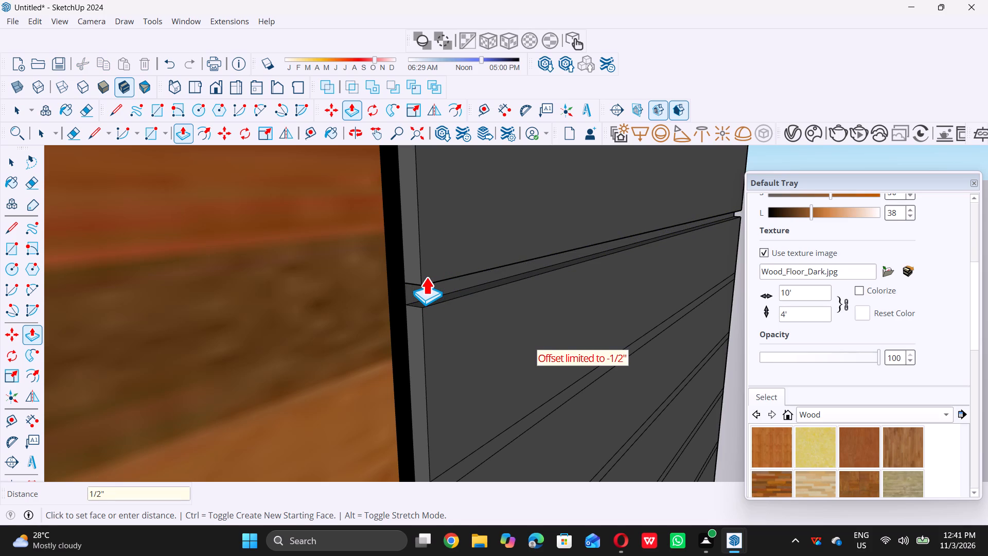
Recess the second narrow strip from the top of the dark panel 1/2 inch, flush with the groove above.
scroll(426, 277, "down", 10)
scroll(424, 359, "up", 9)
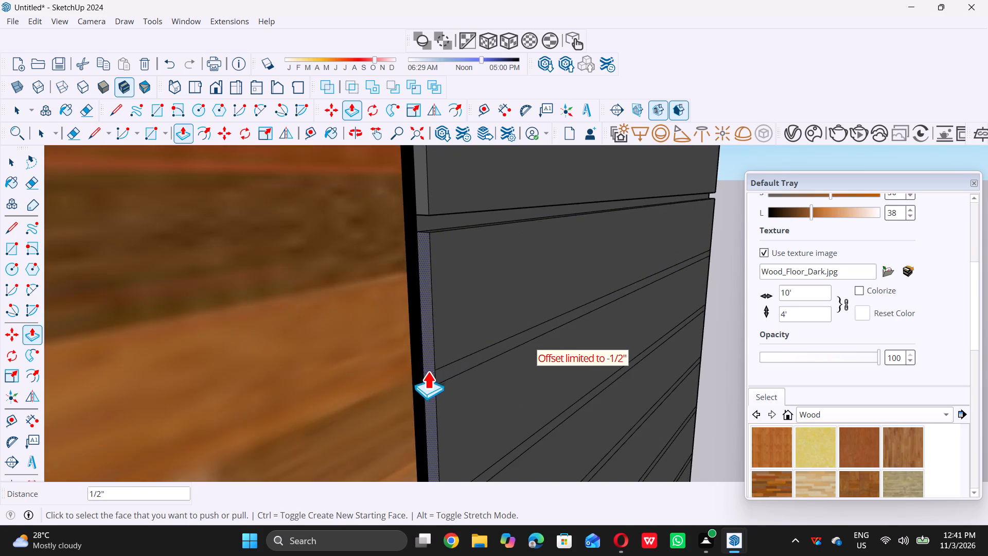
scroll(428, 371, "up", 3)
left_click(450, 369)
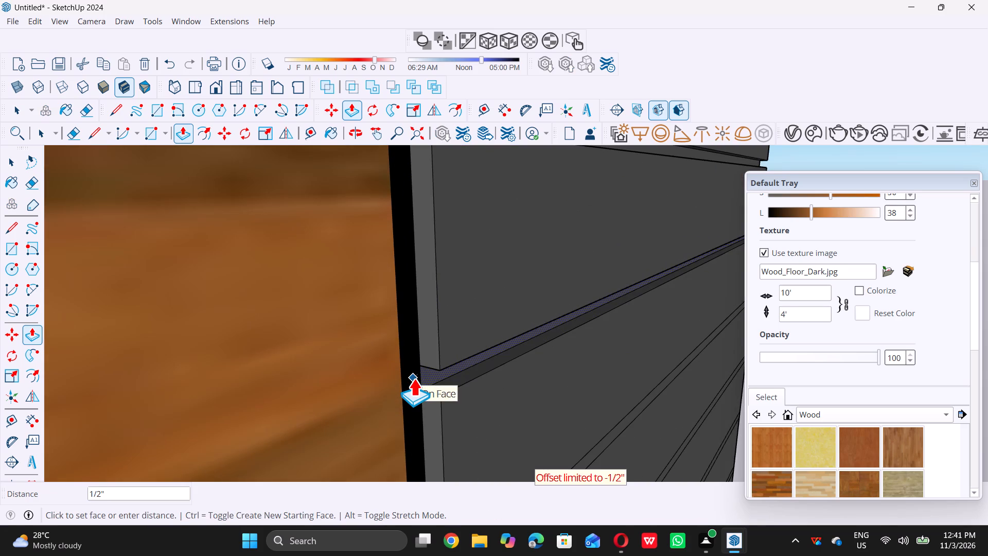
triple_click(414, 378)
scroll(414, 376, "down", 20)
scroll(414, 376, "down", 1)
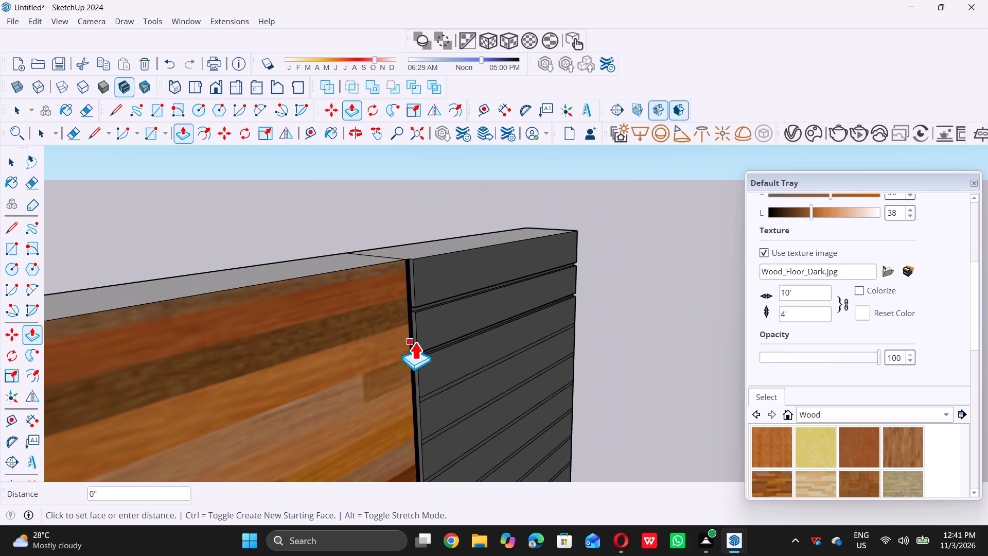
scroll(434, 415, "up", 14)
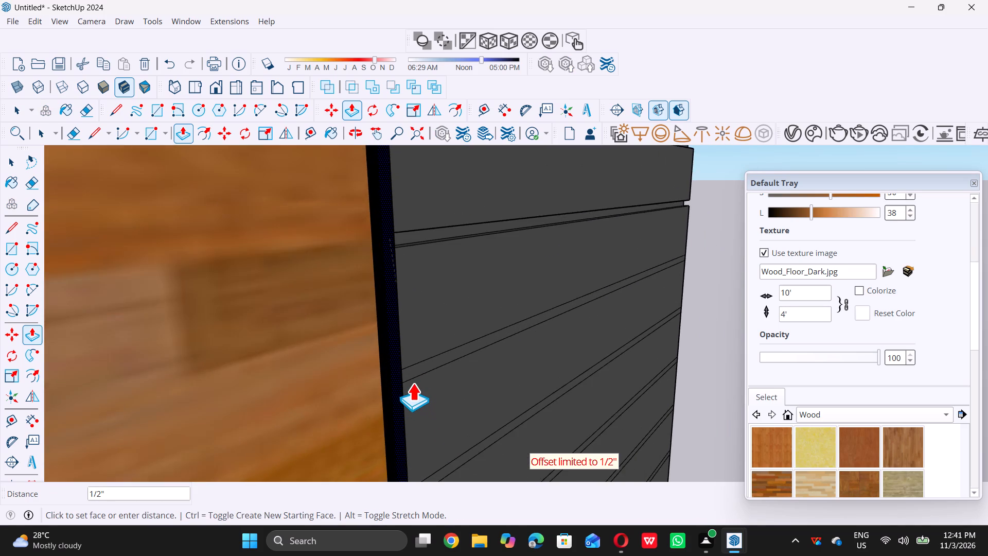
scroll(413, 383, "up", 5)
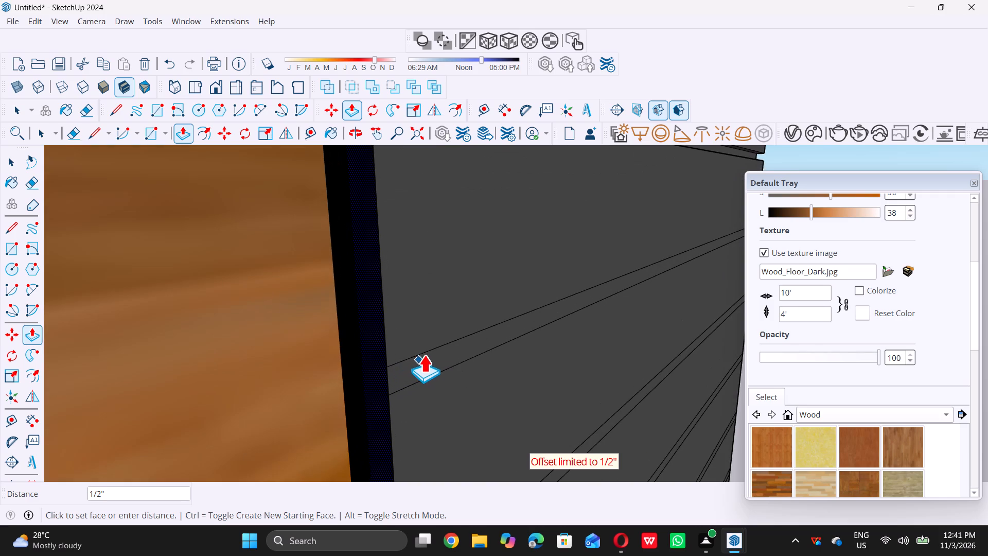
key("space")
Recess the third narrow strip from the top of the dark panel 1/2 inch with Push/Pull.
scroll(414, 350, "down", 17)
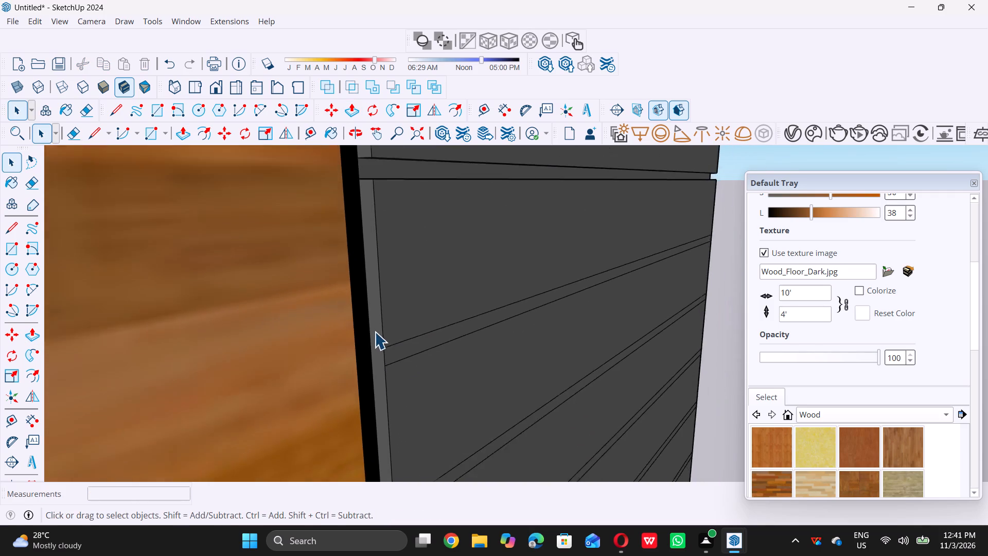
scroll(375, 332, "down", 20)
scroll(375, 332, "down", 4)
middle_click_drag(384, 334, 390, 299)
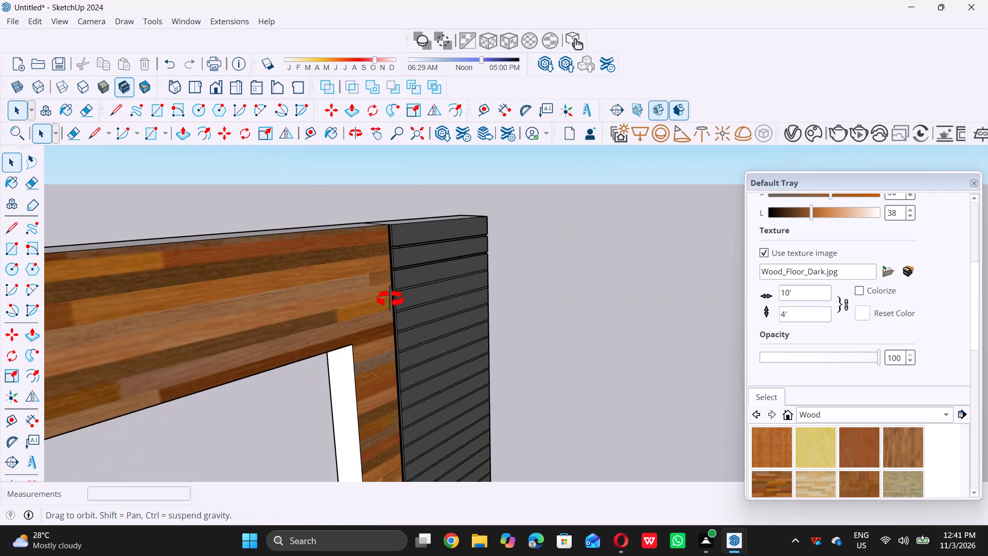
middle_click_drag(390, 299, 392, 290)
scroll(392, 290, "up", 15)
scroll(404, 306, "up", 6)
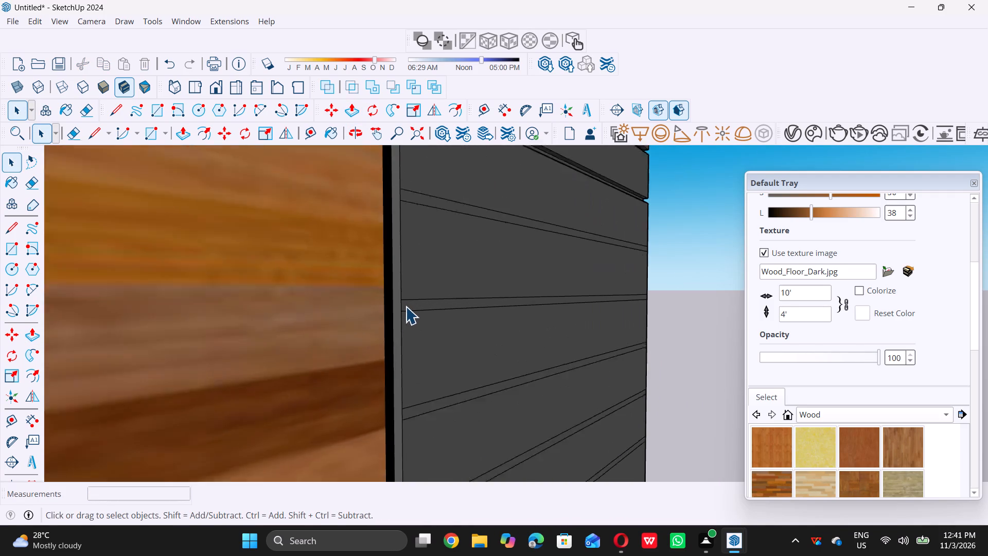
scroll(405, 314, "down", 10)
scroll(411, 257, "up", 8)
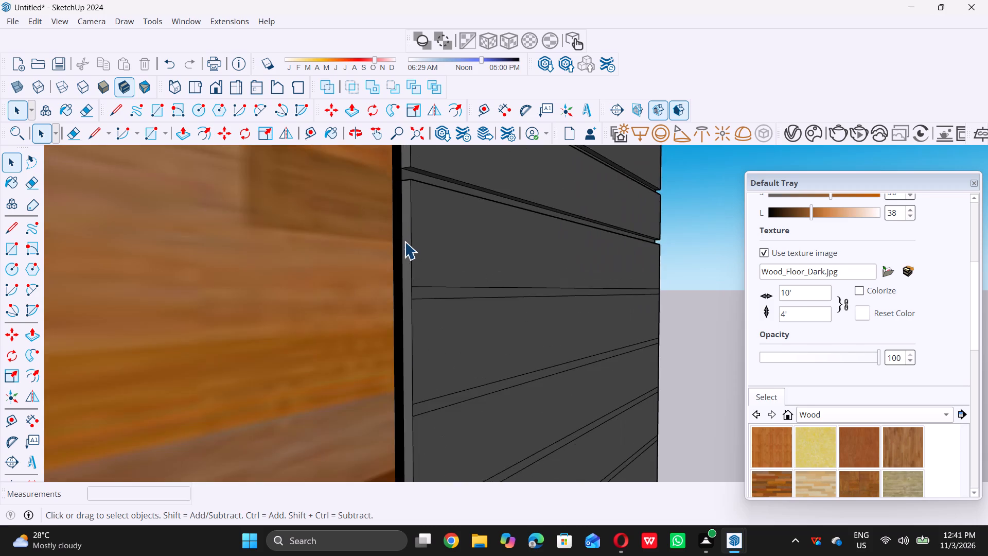
scroll(404, 241, "up", 5)
left_click(443, 322)
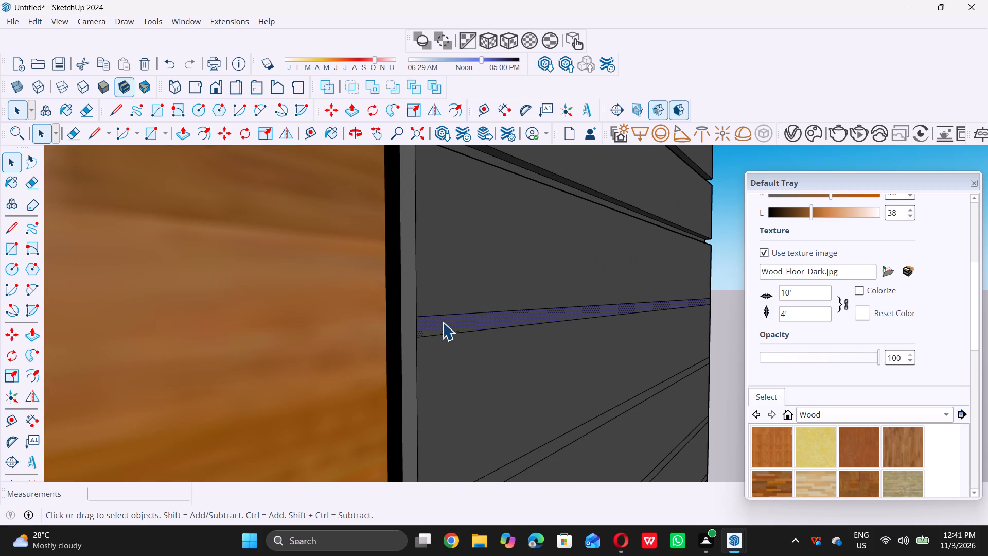
key("p")
double_click(446, 318)
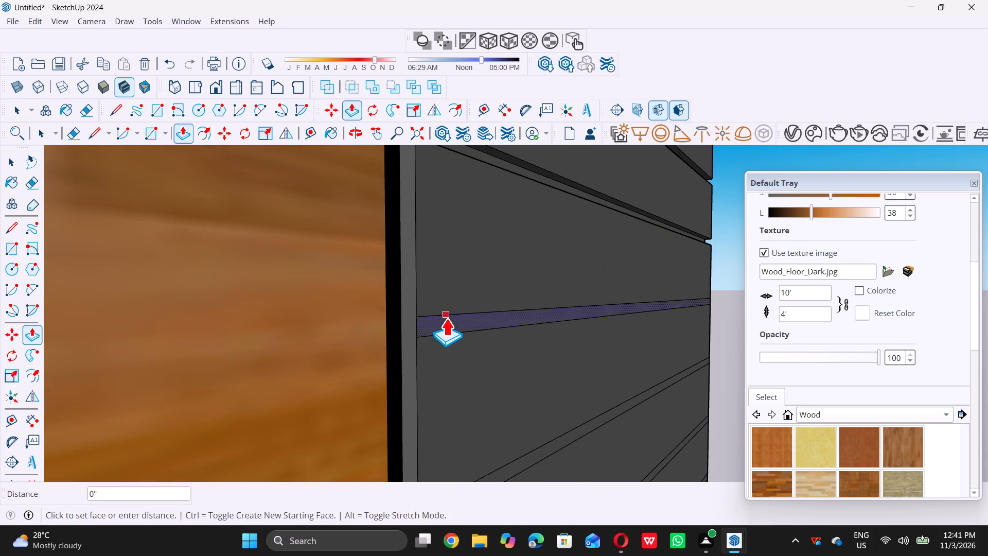
key("ctrl+z")
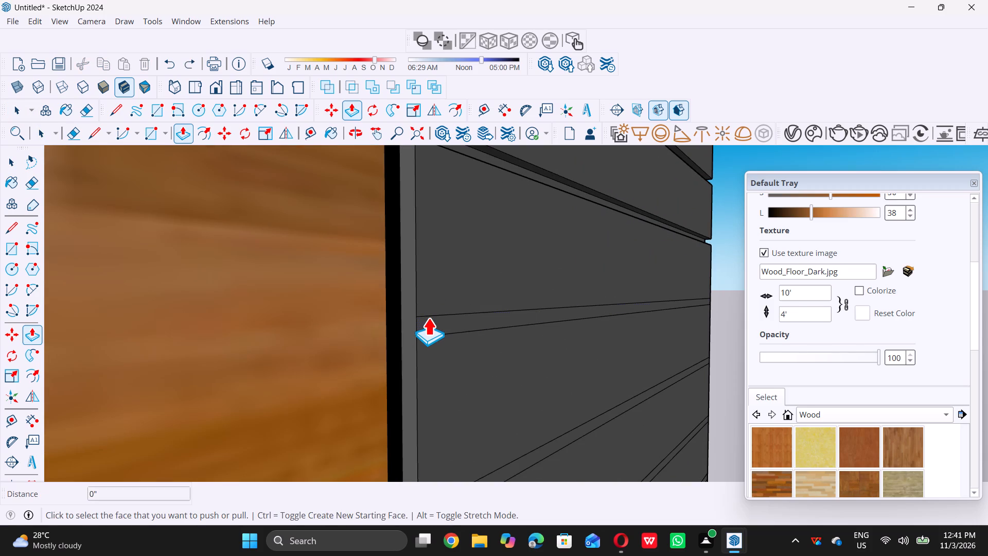
scroll(425, 318, "up", 3)
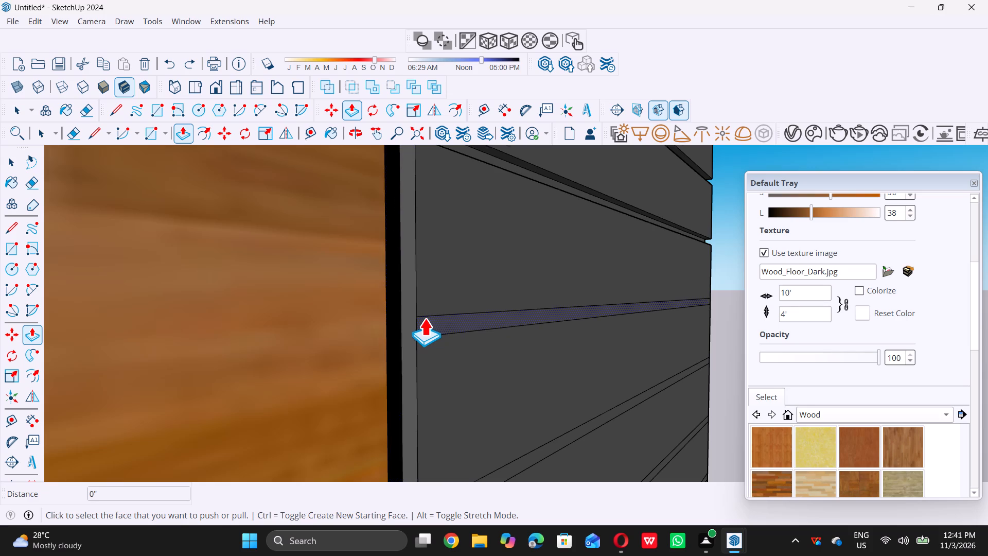
scroll(425, 318, "up", 2)
left_click(424, 318)
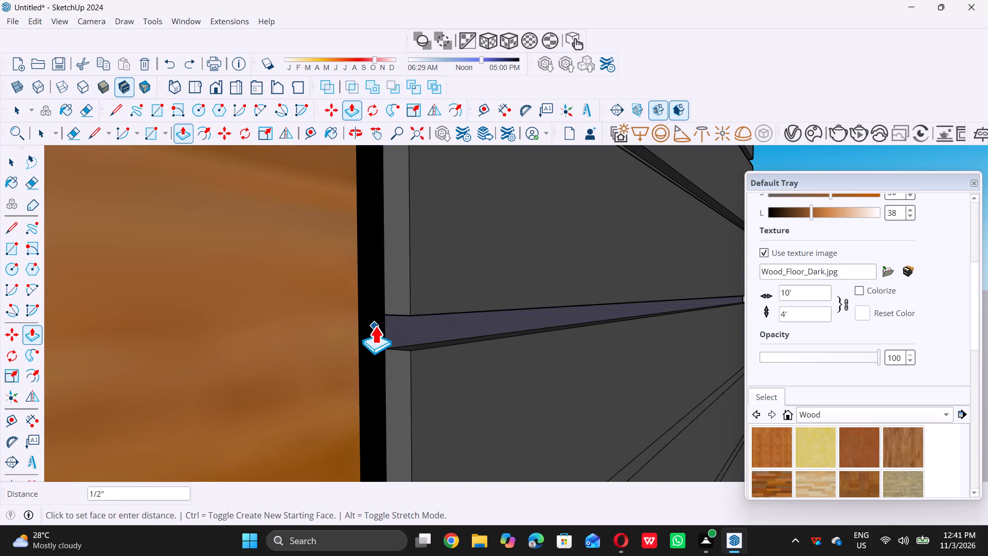
left_click(375, 326)
Push the fourth narrow strip of the dark panel inward 1/2 inch to match the grooves above.
scroll(375, 326, "down", 14)
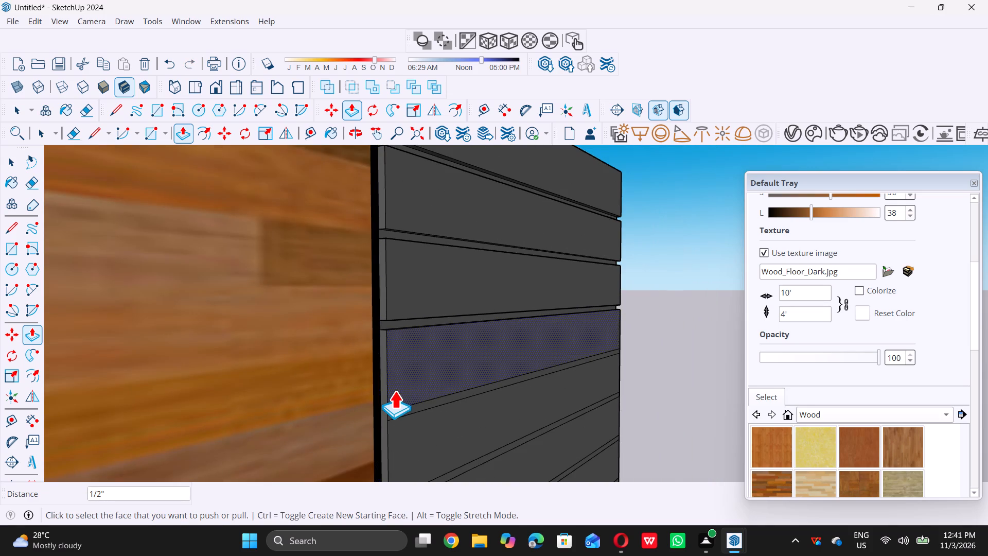
scroll(384, 401, "up", 11)
left_click(411, 418)
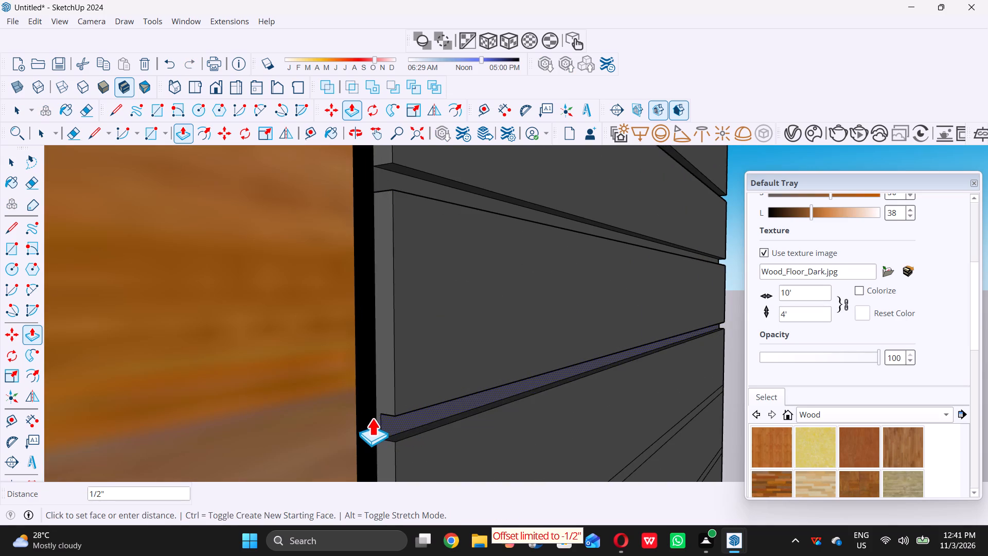
double_click(372, 416)
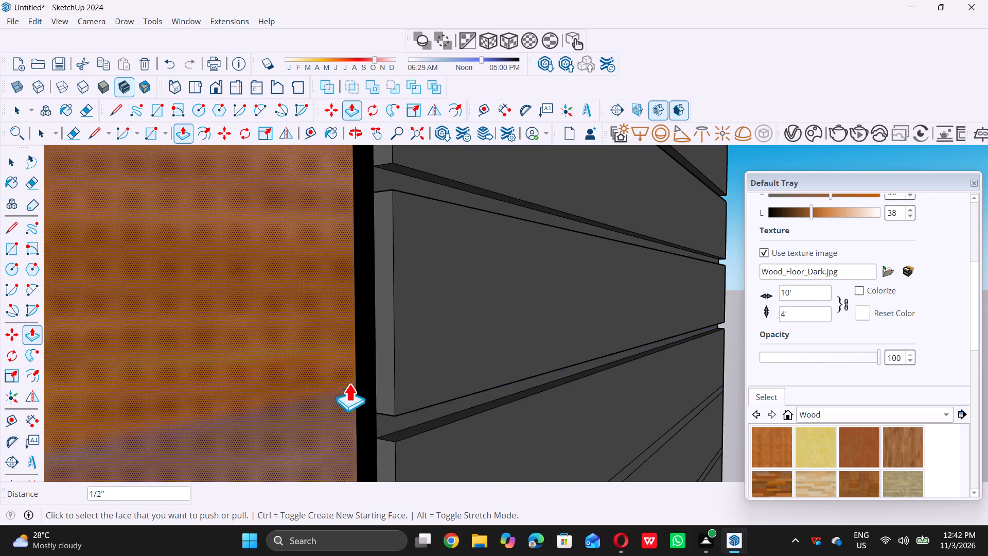
Push the fifth narrow strip of the dark panel inward 1/2 inch to match the grooves above.
scroll(349, 383, "up", 1)
scroll(349, 382, "down", 20)
scroll(349, 382, "down", 7)
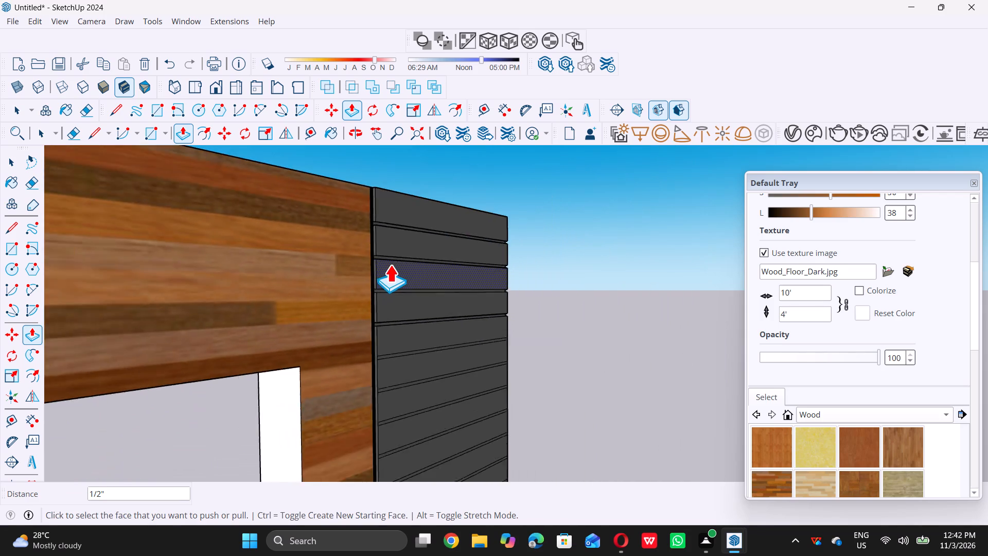
scroll(390, 265, "down", 5)
scroll(392, 308, "up", 17)
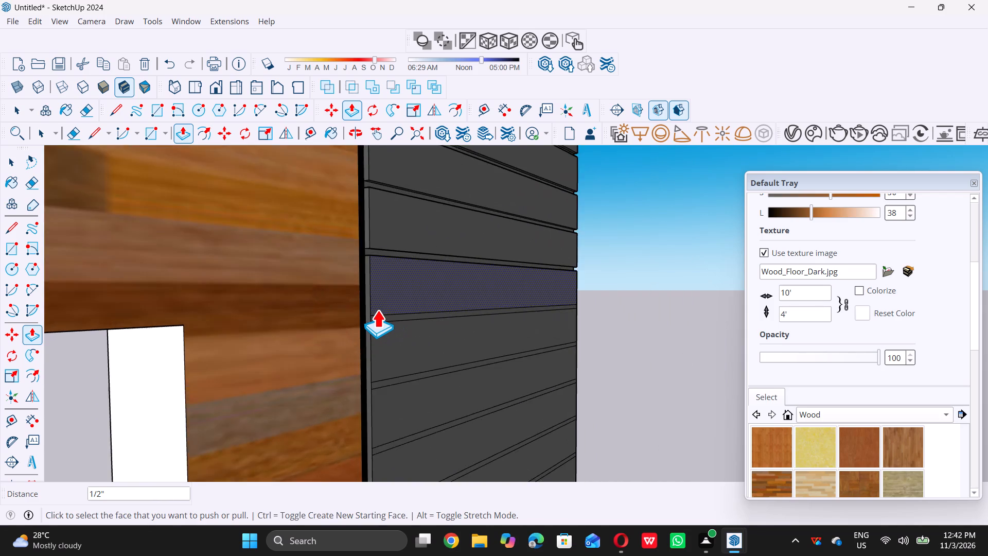
scroll(377, 310, "up", 11)
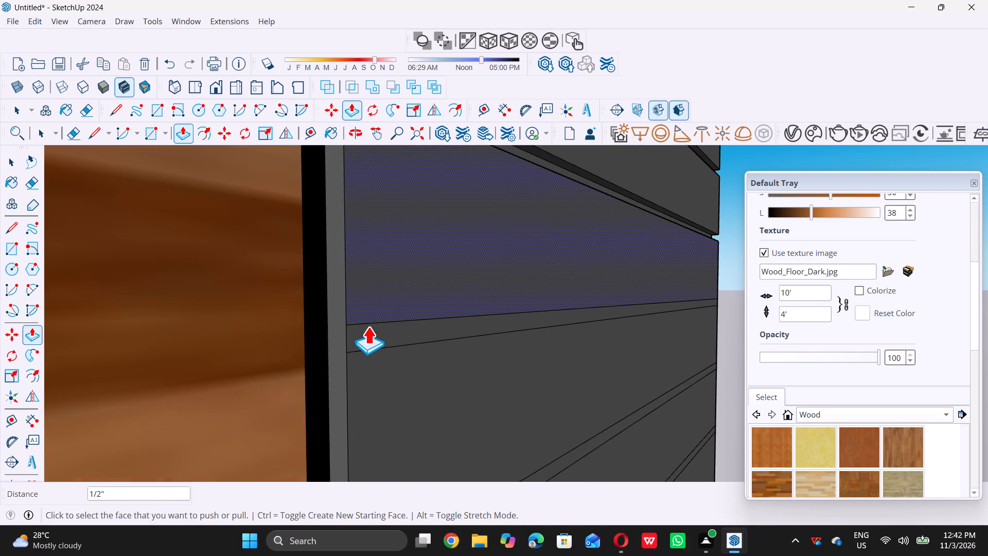
left_click(370, 327)
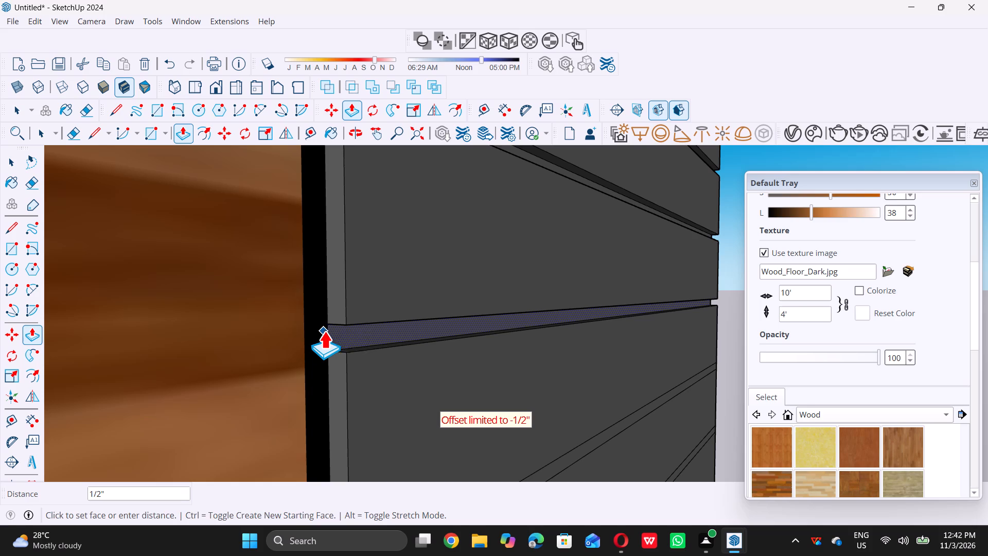
left_click(324, 331)
Repeat the same 1/2 inch recess on the sixth narrow strip of the dark panel.
scroll(324, 331, "down", 20)
scroll(324, 331, "down", 1)
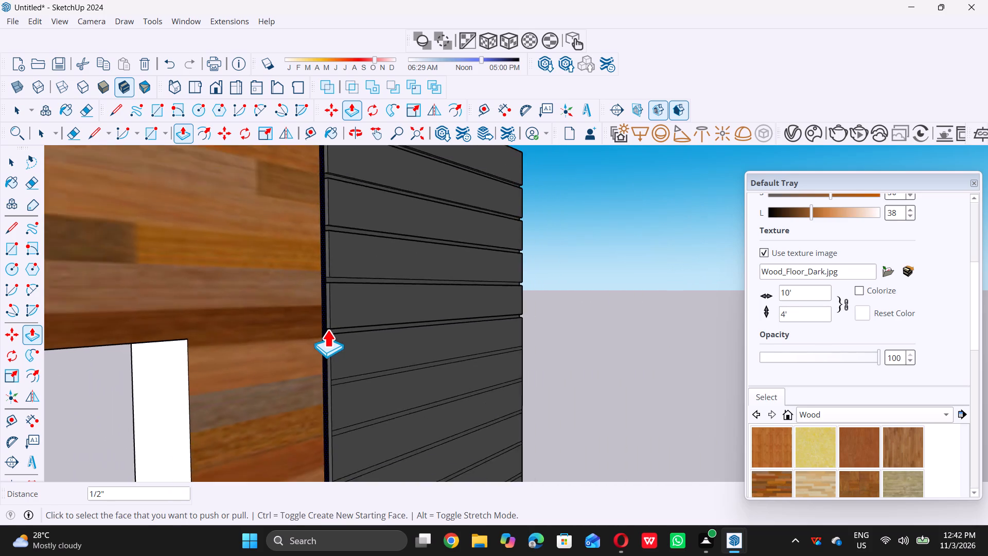
scroll(327, 329, "down", 2)
scroll(337, 373, "up", 20)
scroll(337, 373, "up", 4)
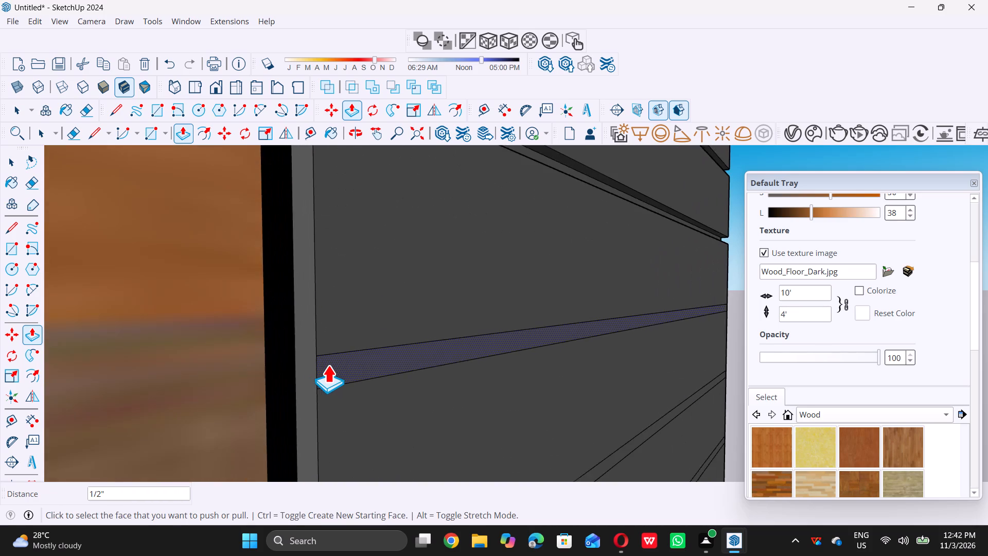
double_click(332, 361)
Recess the seventh narrow strip from the top of the dark panel 1/2 inch with Push/Pull.
scroll(321, 363, "down", 12)
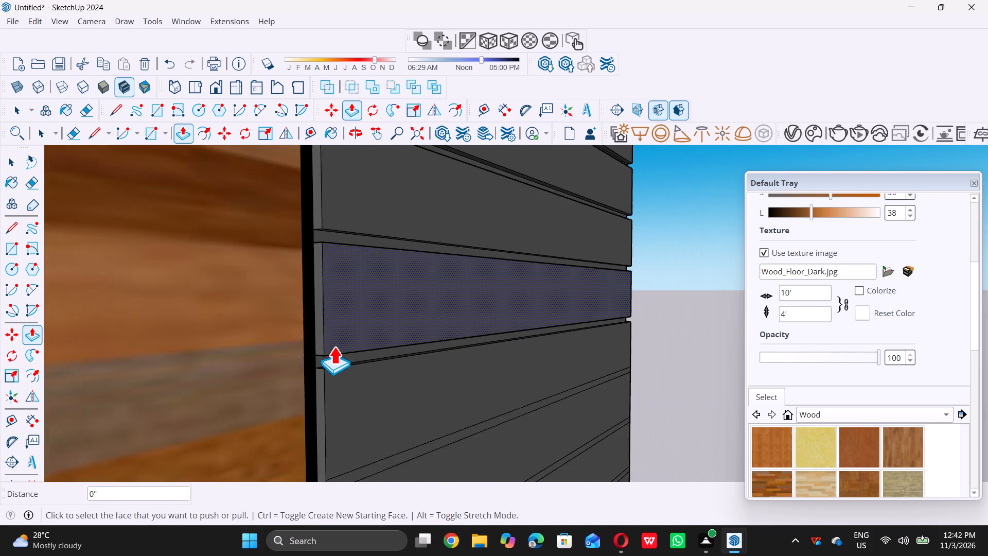
scroll(334, 346, "down", 20)
scroll(334, 346, "down", 2)
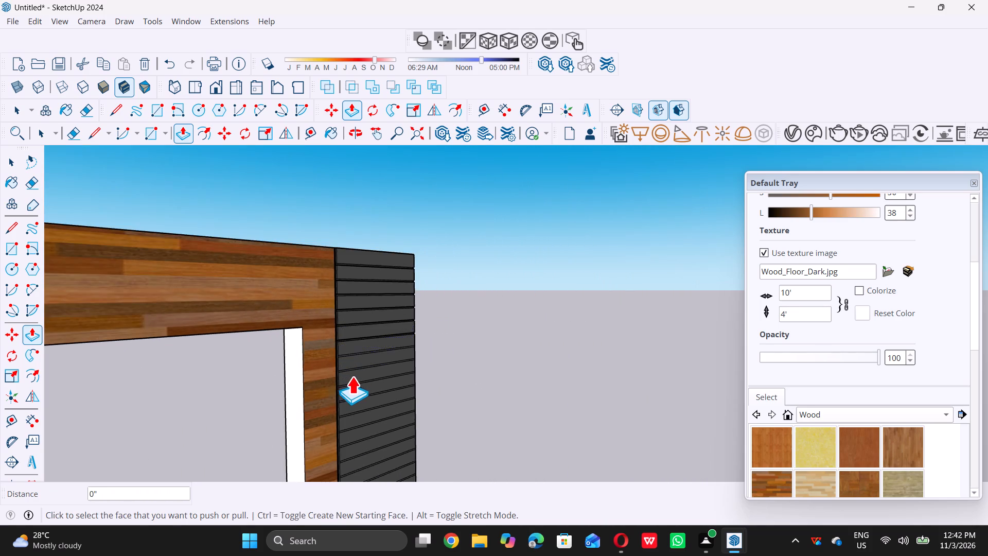
scroll(351, 376, "up", 16)
scroll(316, 257, "up", 3)
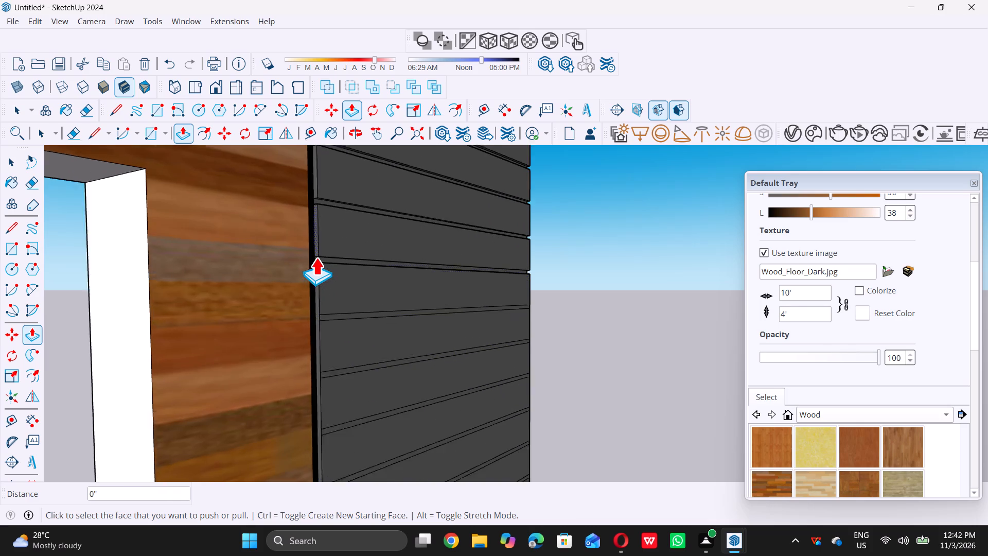
scroll(316, 257, "up", 8)
scroll(349, 323, "down", 6)
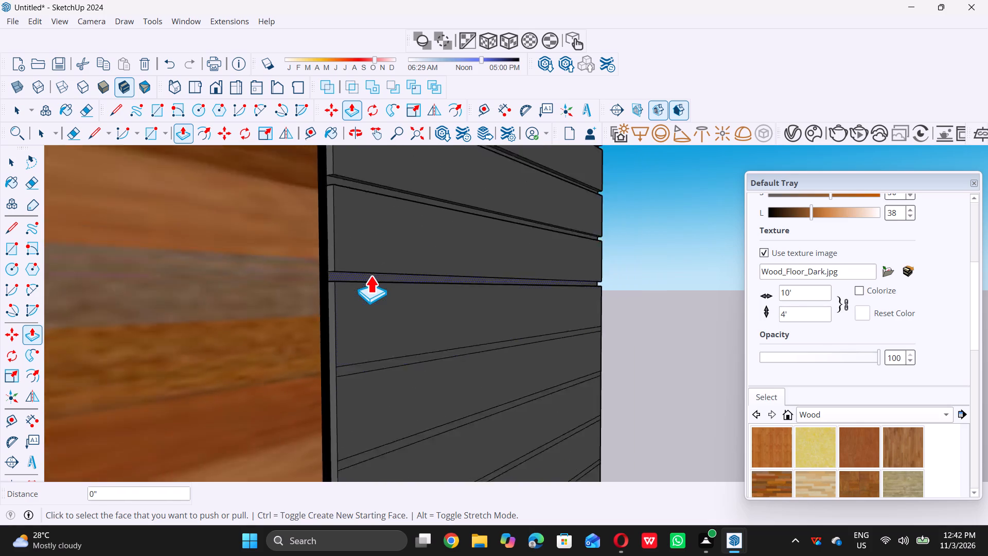
scroll(370, 275, "down", 11)
scroll(356, 312, "up", 16)
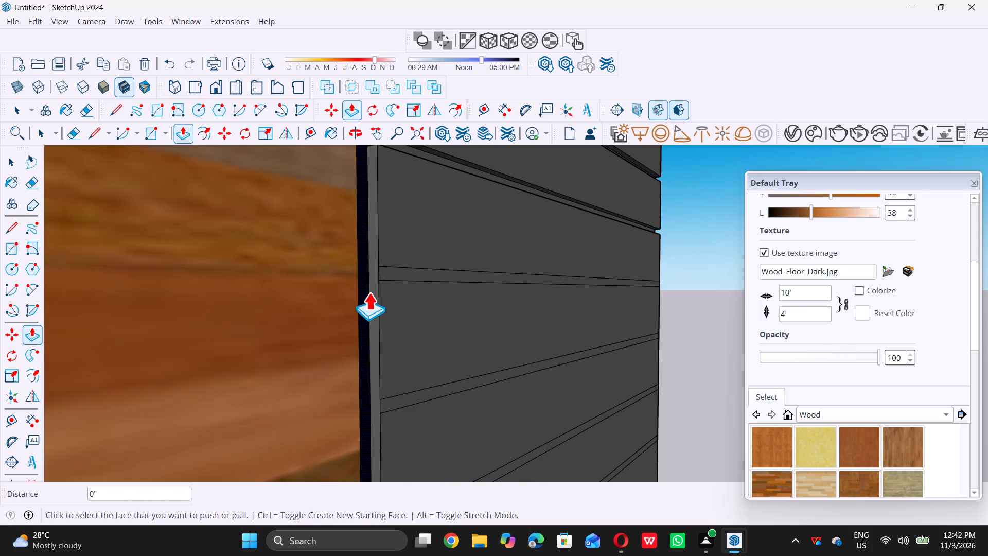
scroll(369, 292, "up", 3)
left_click(412, 256)
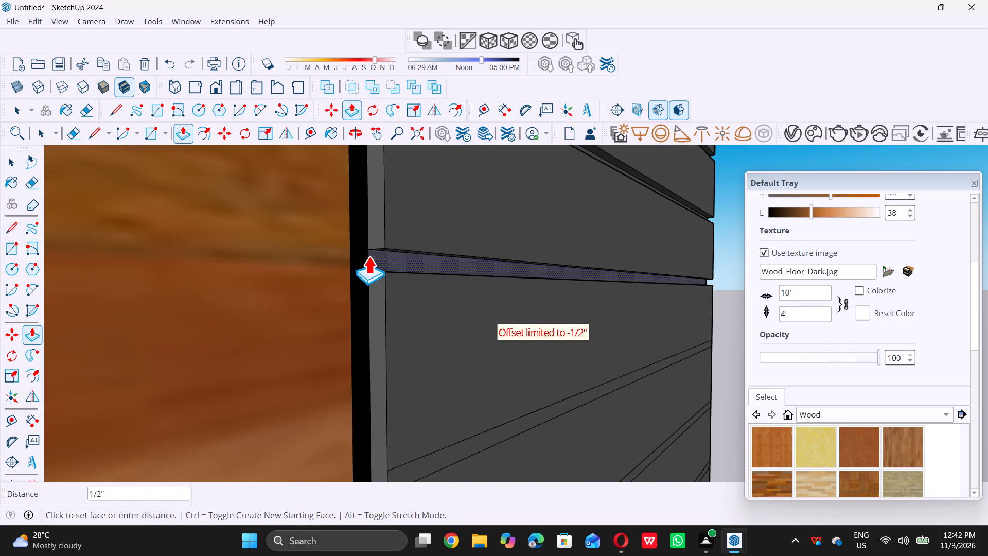
triple_click(368, 256)
scroll(366, 256, "down", 11)
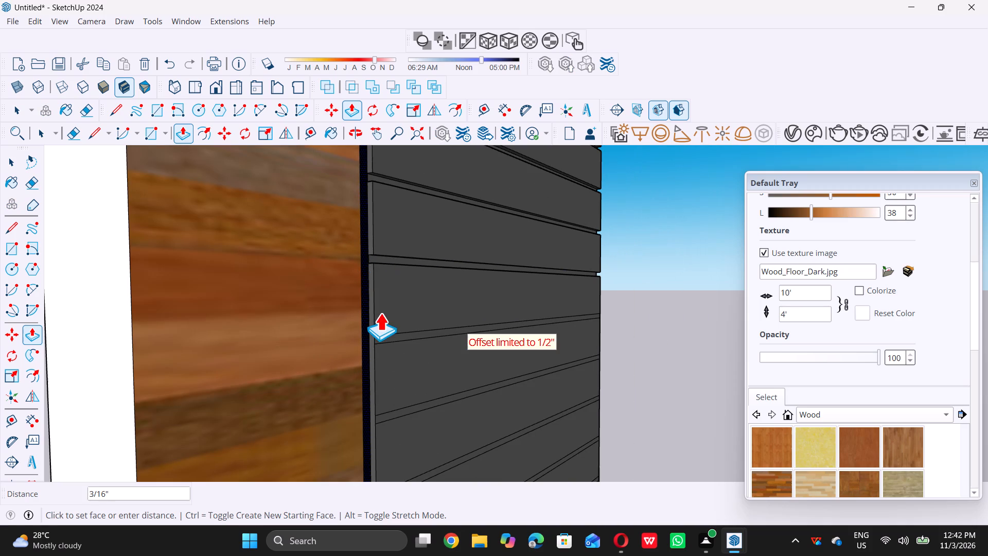
key("space")
Push the eighth narrow strip of the dark panel inward 1/2 inch to match the grooves above.
scroll(356, 302, "down", 8)
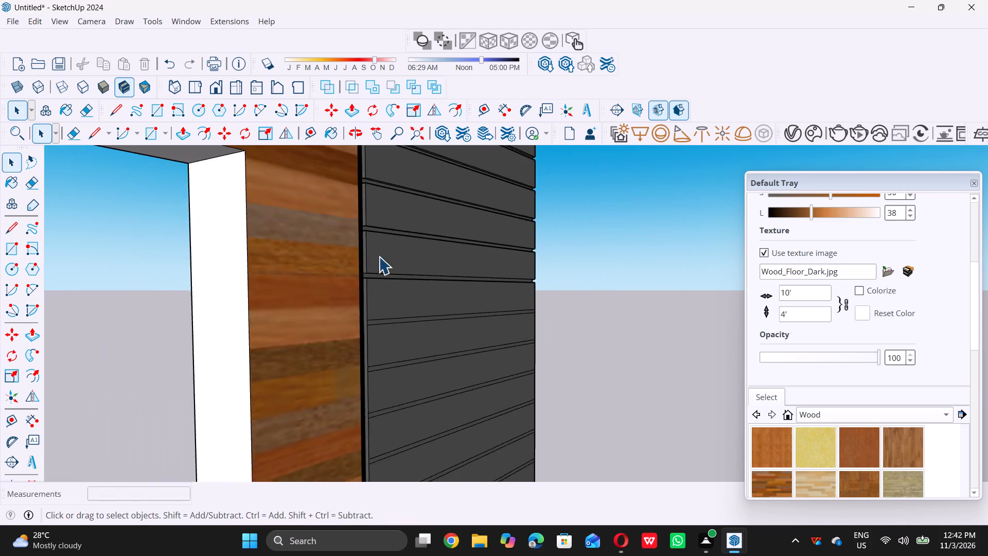
scroll(379, 256, "down", 3)
middle_click_drag(362, 343, 369, 314)
scroll(371, 299, "up", 10)
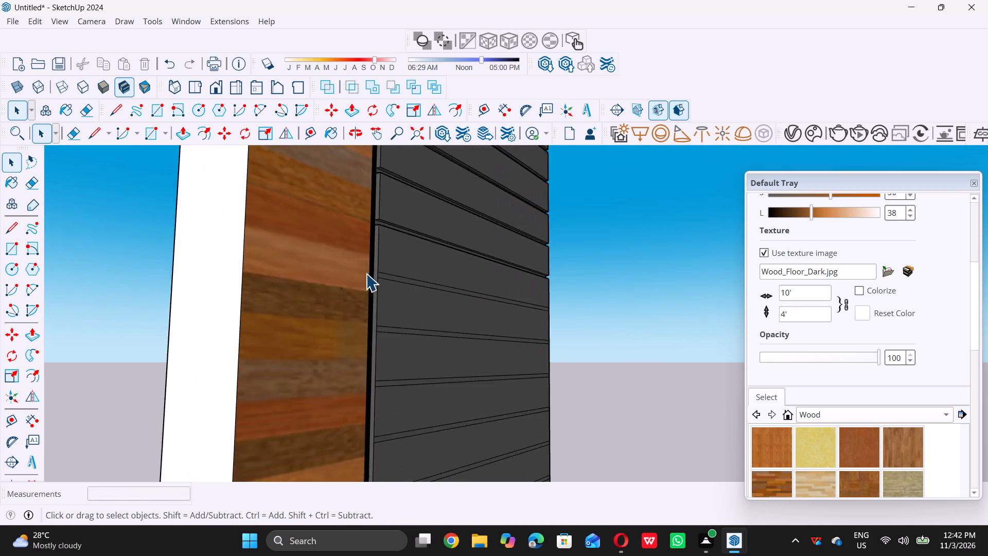
scroll(366, 273, "up", 13)
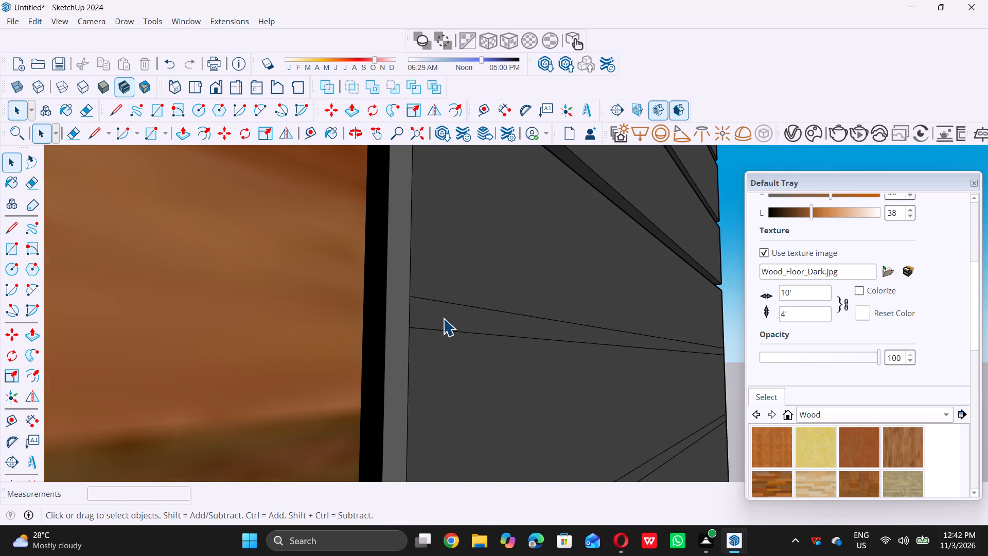
double_click(443, 318)
key("p")
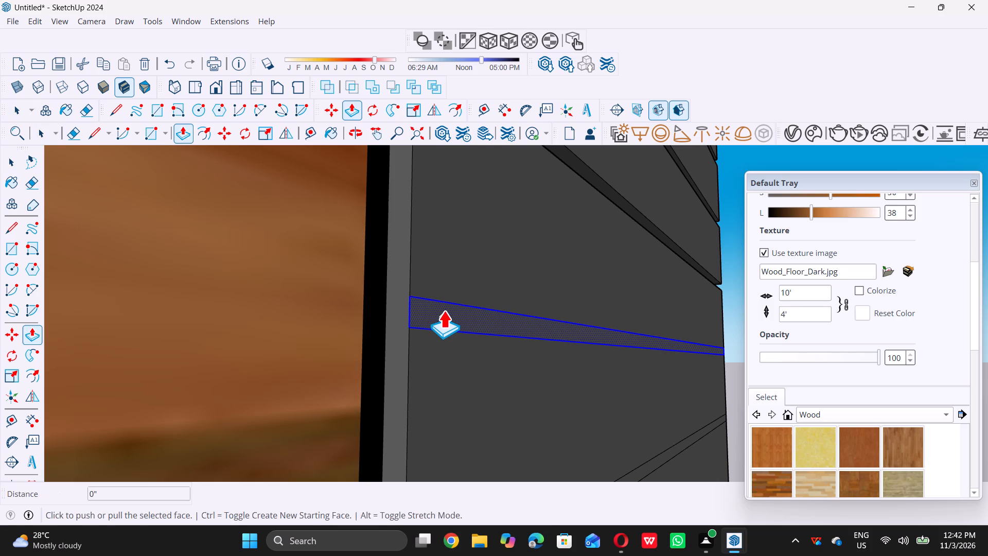
left_click(444, 309)
left_click(384, 310)
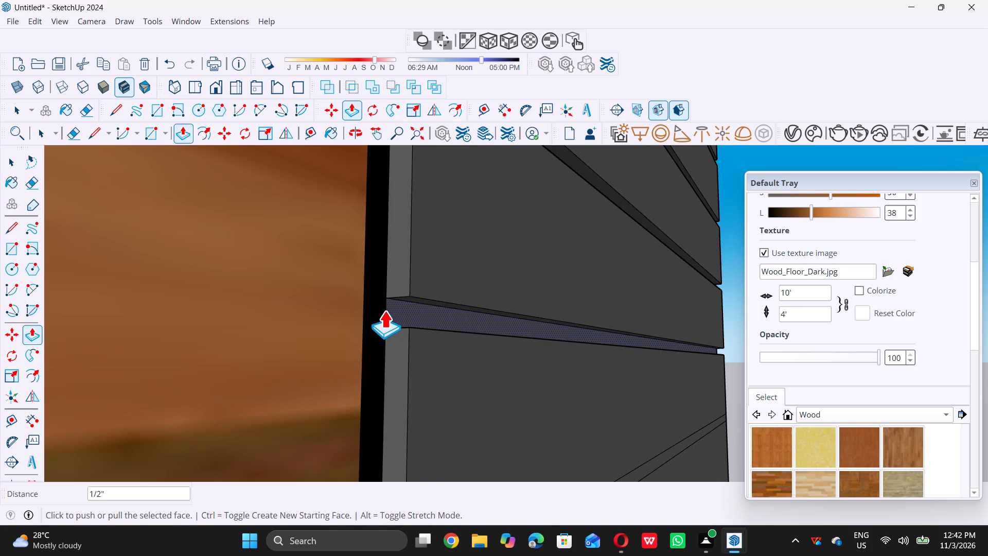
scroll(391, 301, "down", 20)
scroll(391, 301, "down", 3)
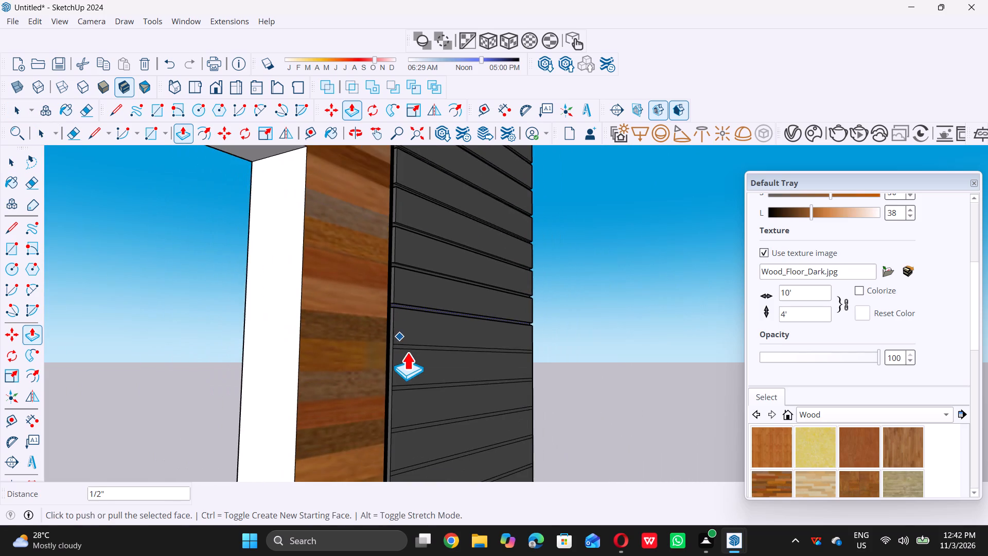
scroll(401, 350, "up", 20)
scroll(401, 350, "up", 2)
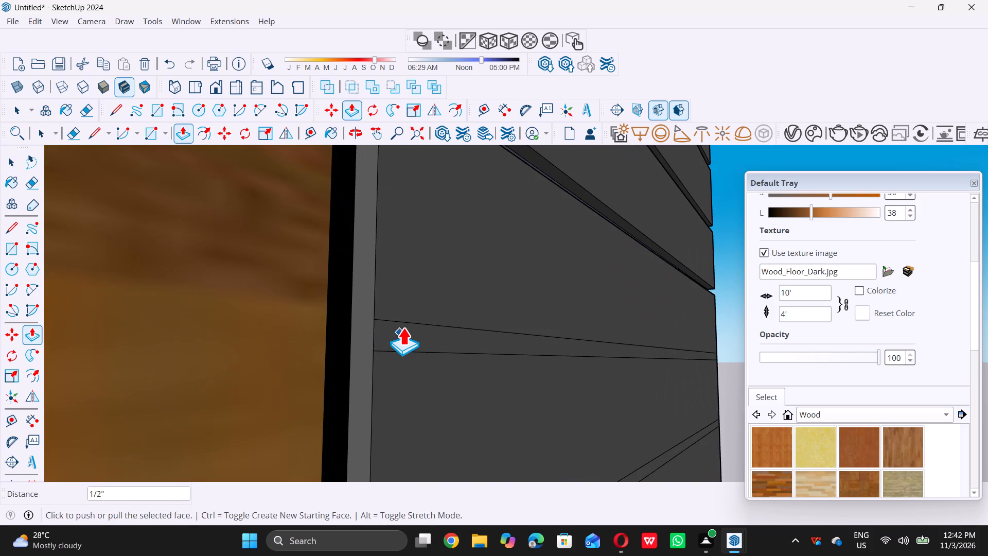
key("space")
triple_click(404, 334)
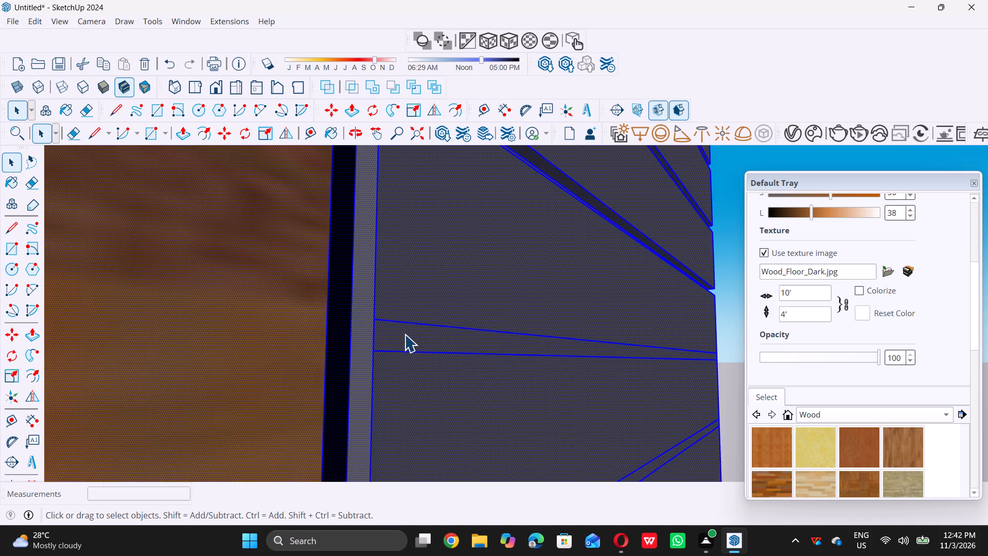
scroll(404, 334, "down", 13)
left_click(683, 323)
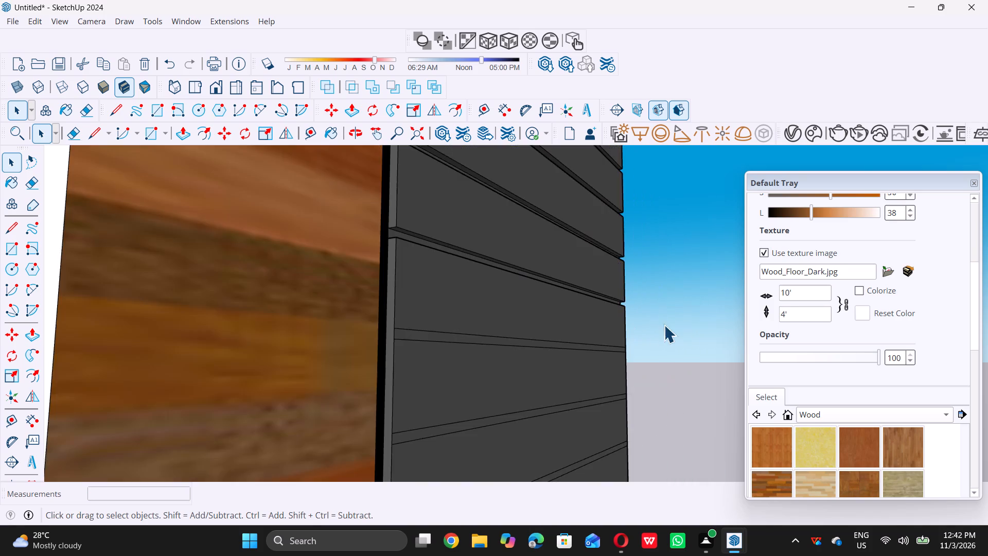
Recess the ninth narrow strip of the dark panel 1/2 inch with Push/Pull.
scroll(499, 300, "down", 11)
middle_click_drag(465, 369, 483, 370)
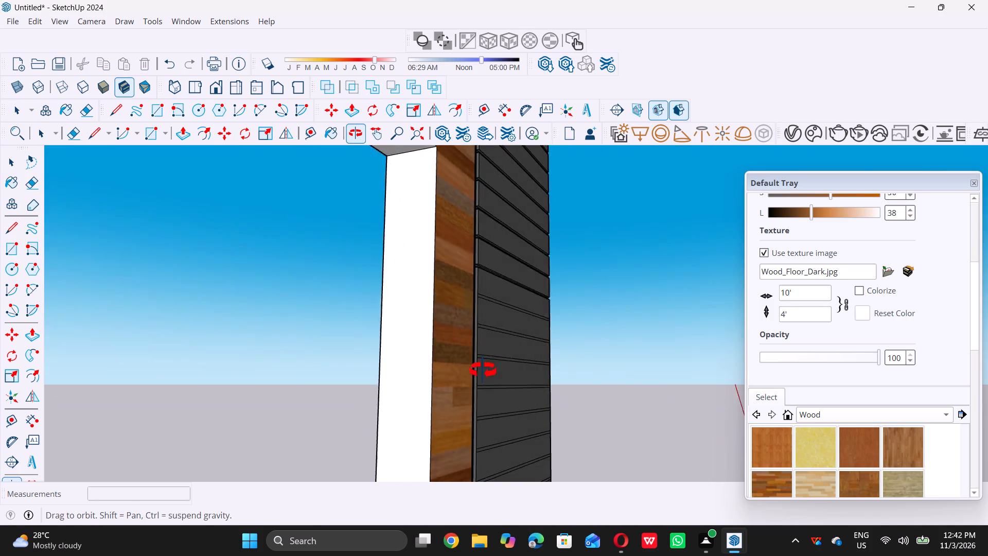
middle_click_drag(483, 370, 481, 371)
scroll(463, 320, "up", 6)
scroll(469, 279, "up", 10)
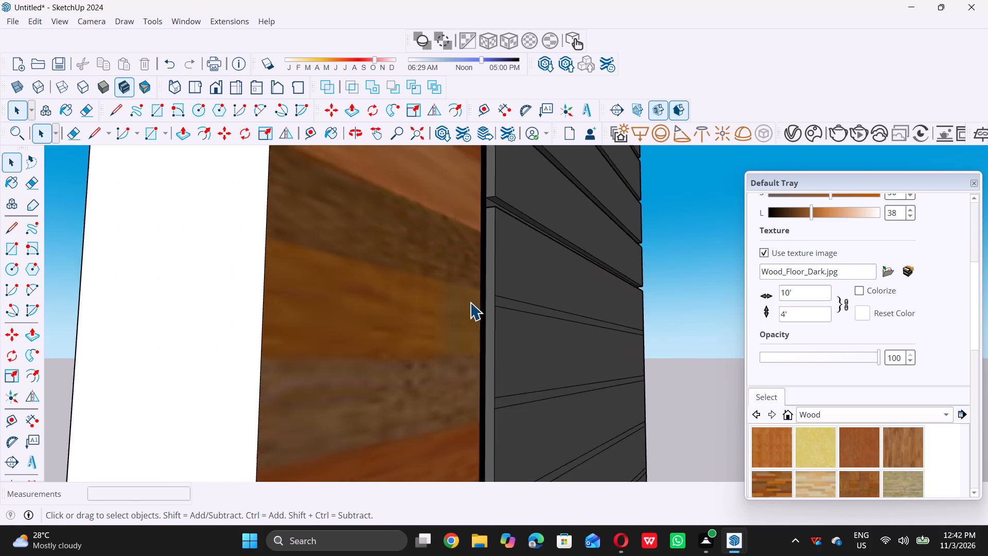
key("p")
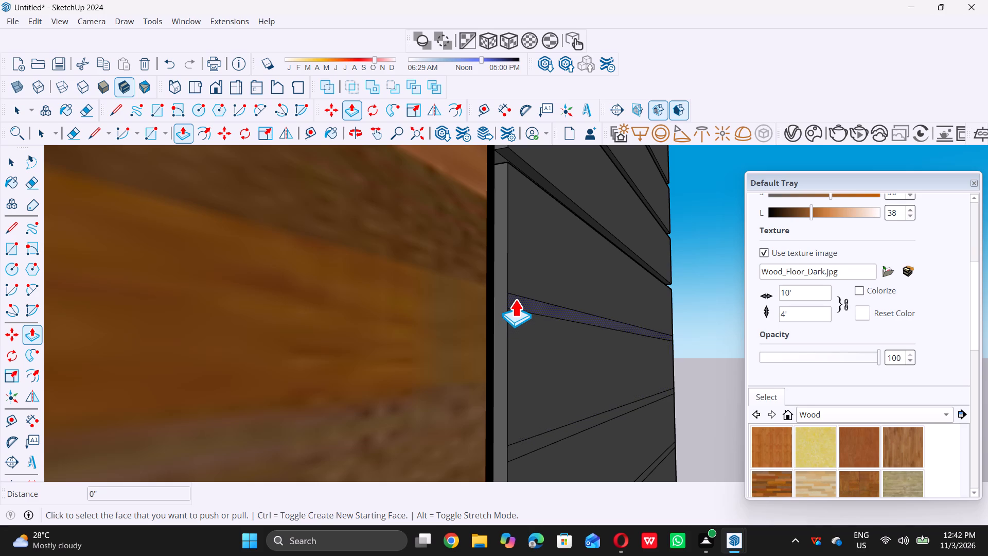
triple_click(515, 299)
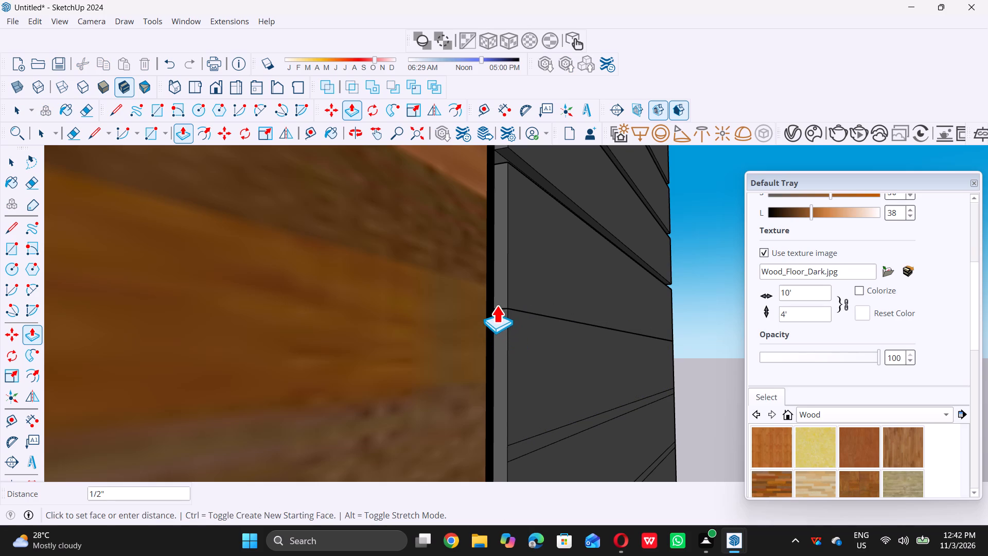
key("space")
Push the tenth narrow strip of the dark panel inward 1/2 inch to continue the grooves.
scroll(498, 304, "down", 10)
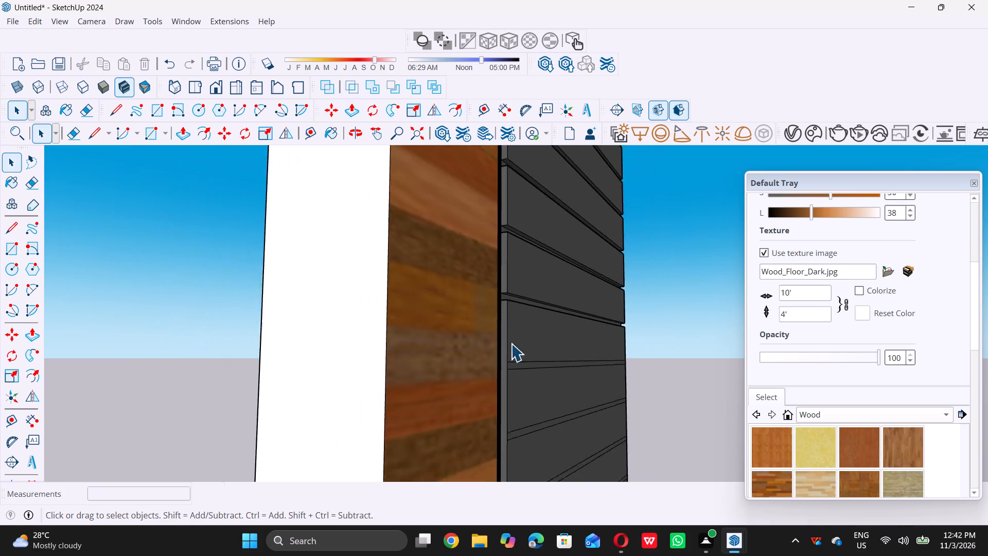
scroll(508, 371, "up", 6)
triple_click(523, 343)
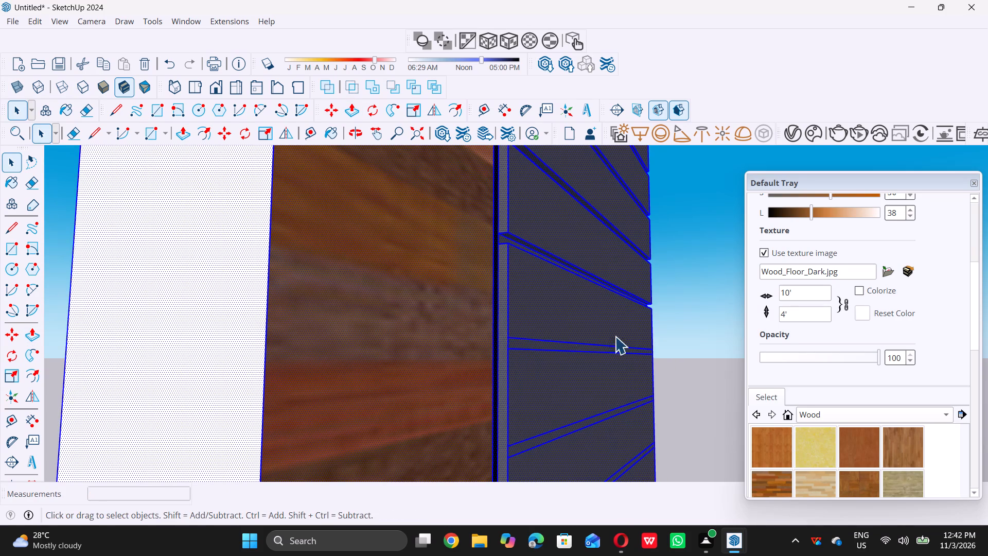
triple_click(686, 335)
key("p")
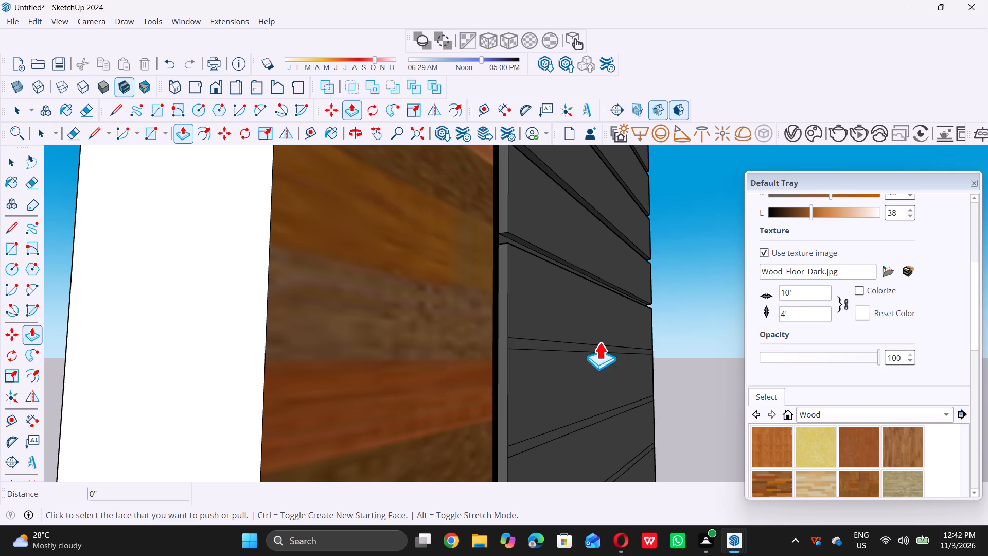
left_click(516, 340)
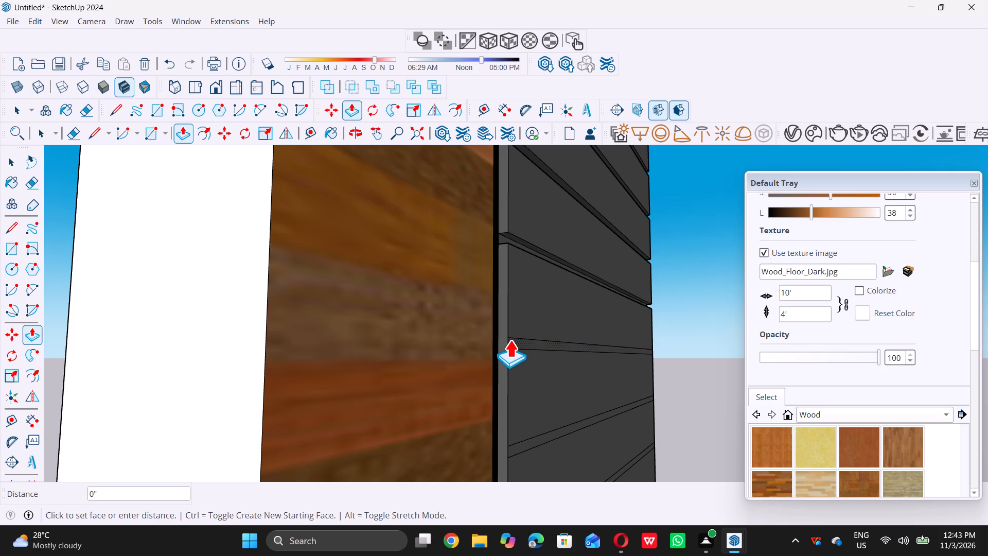
left_click(491, 337)
Recess the eleventh narrow strip of the dark panel 1/2 inch, matching the grooves above.
scroll(491, 337, "down", 8)
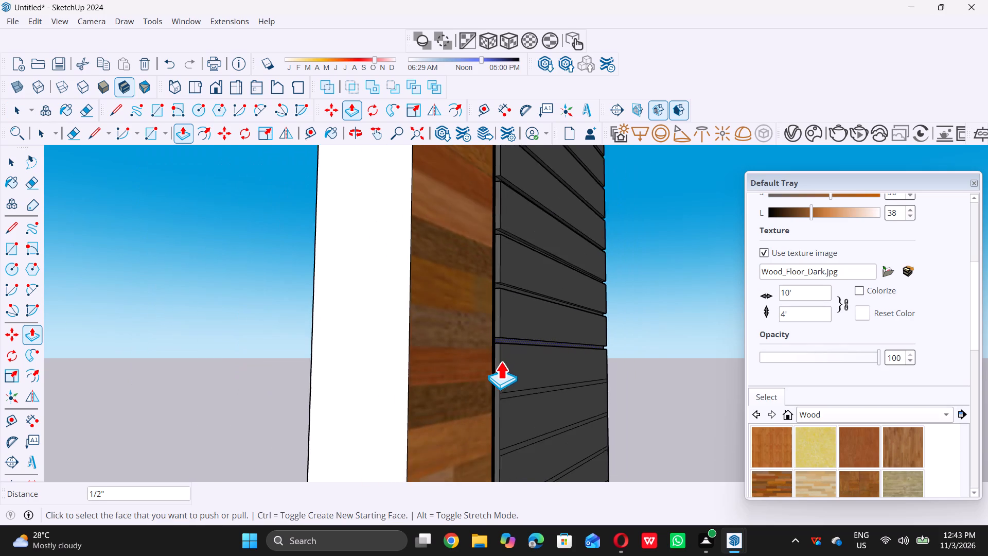
scroll(501, 399, "up", 16)
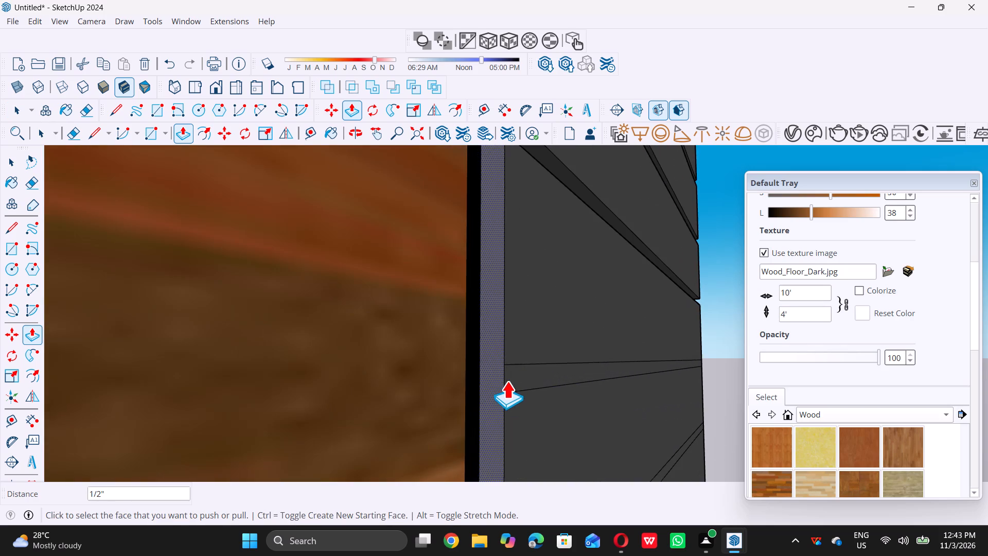
left_click(520, 373)
left_click(477, 377)
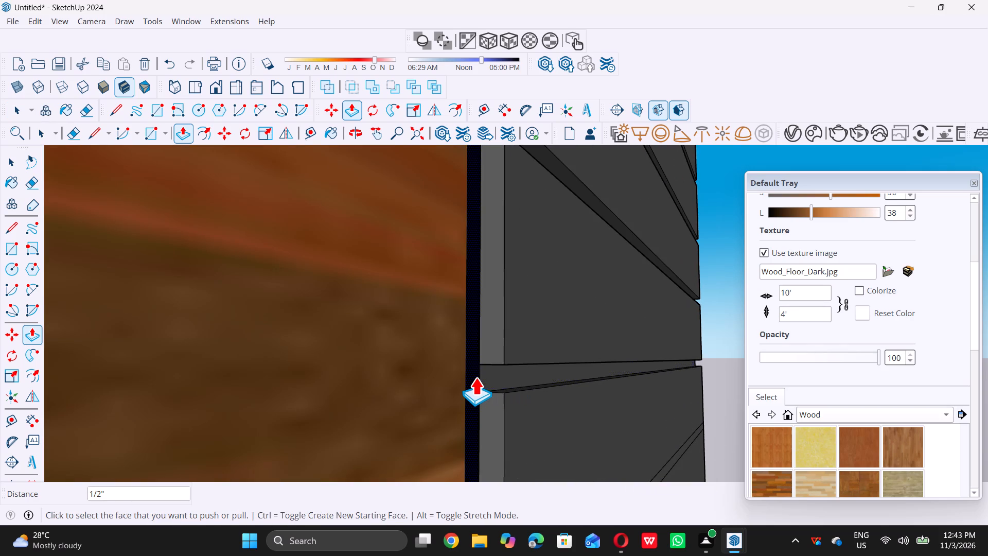
Push the twelfth narrow strip of the dark panel inward 1/2 inch with Push/Pull.
scroll(475, 377, "down", 20)
scroll(475, 377, "down", 4)
scroll(483, 419, "up", 3)
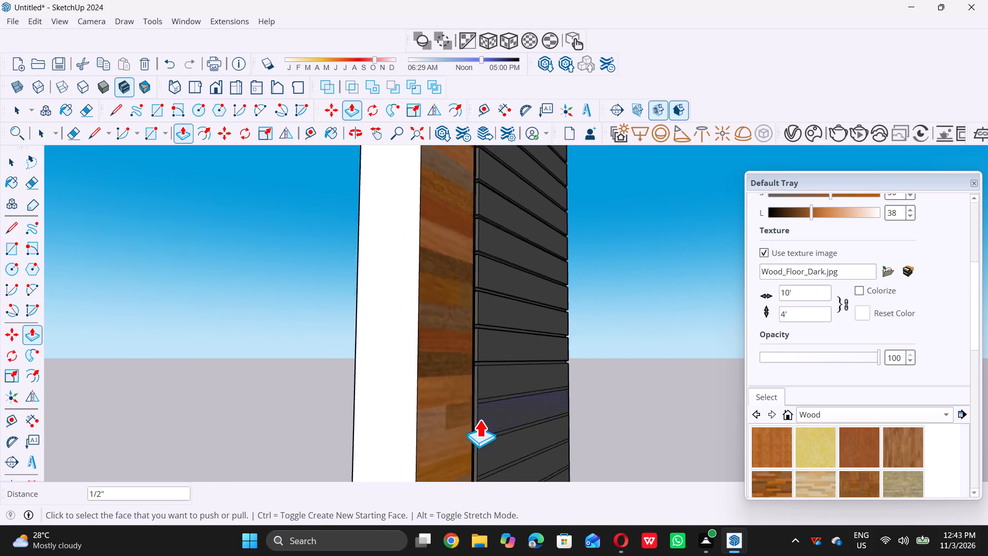
scroll(480, 420, "up", 16)
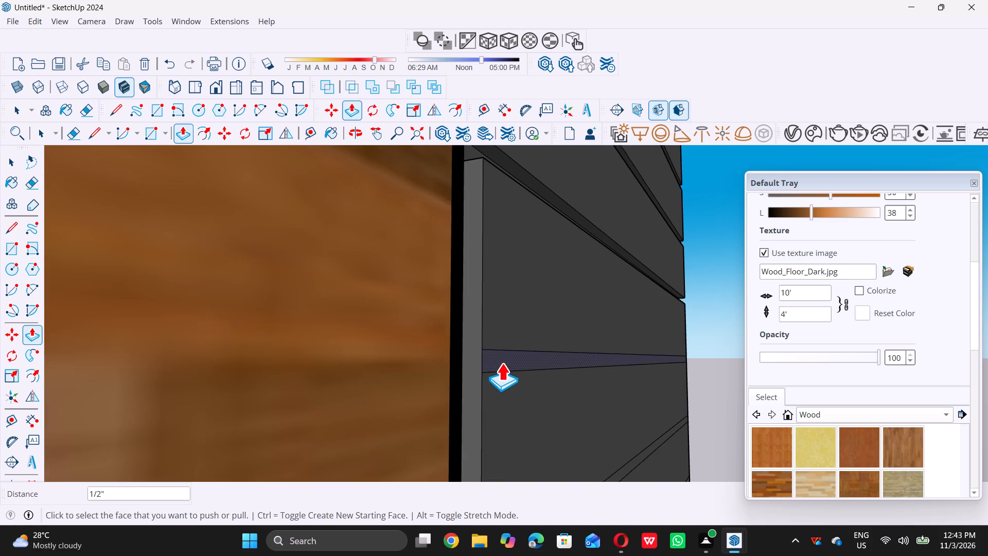
left_click(502, 361)
left_click(461, 356)
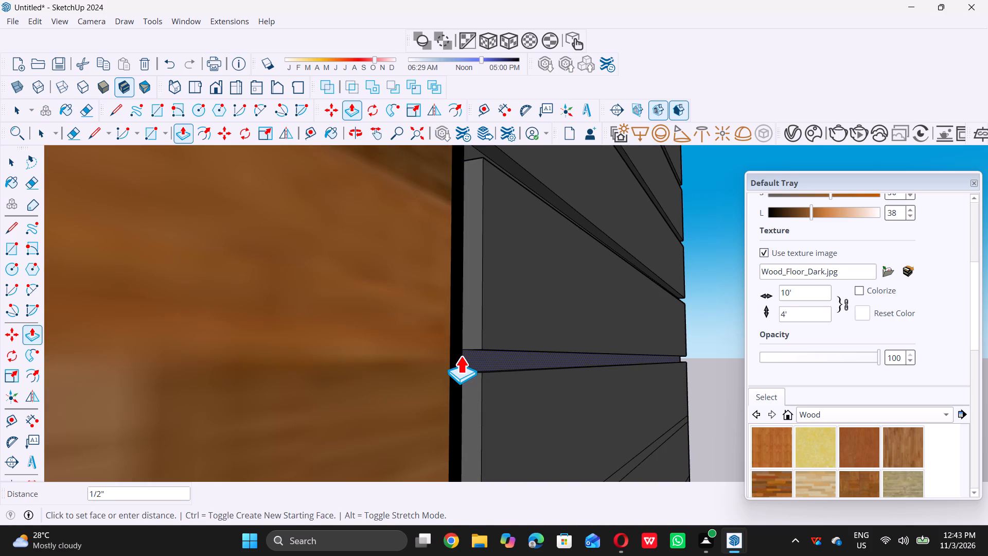
Repeat the same 1/2 inch recess on the thirteenth narrow strip of the dark panel.
scroll(461, 356, "down", 17)
scroll(468, 407, "up", 2)
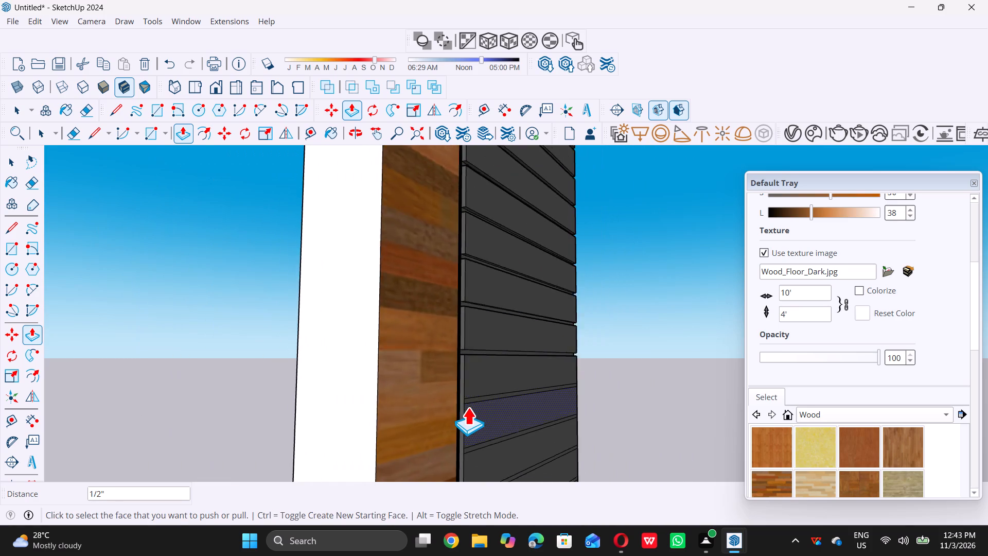
scroll(468, 407, "up", 15)
double_click(486, 385)
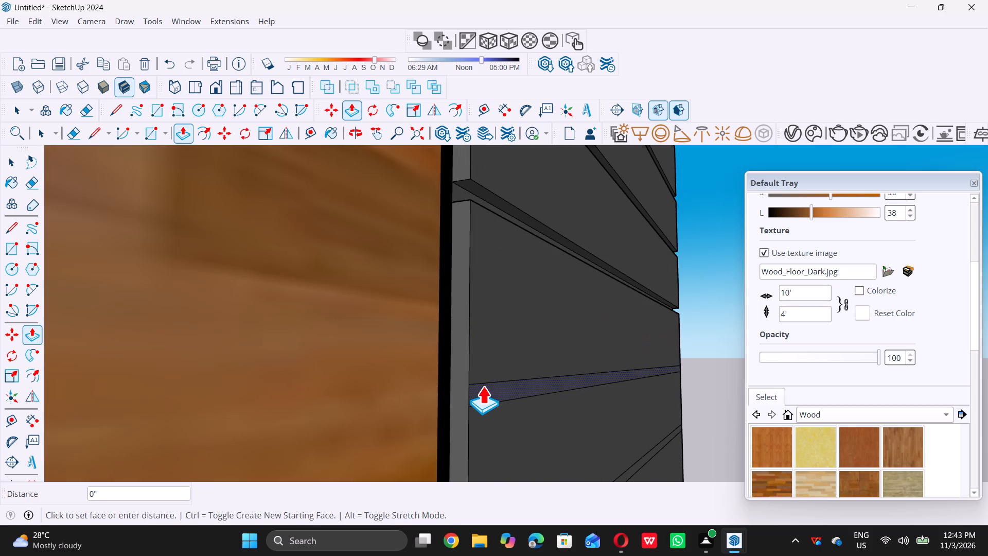
Push the fourteenth narrow strip of the dark panel inward 1/2 inch.
scroll(453, 392, "down", 15)
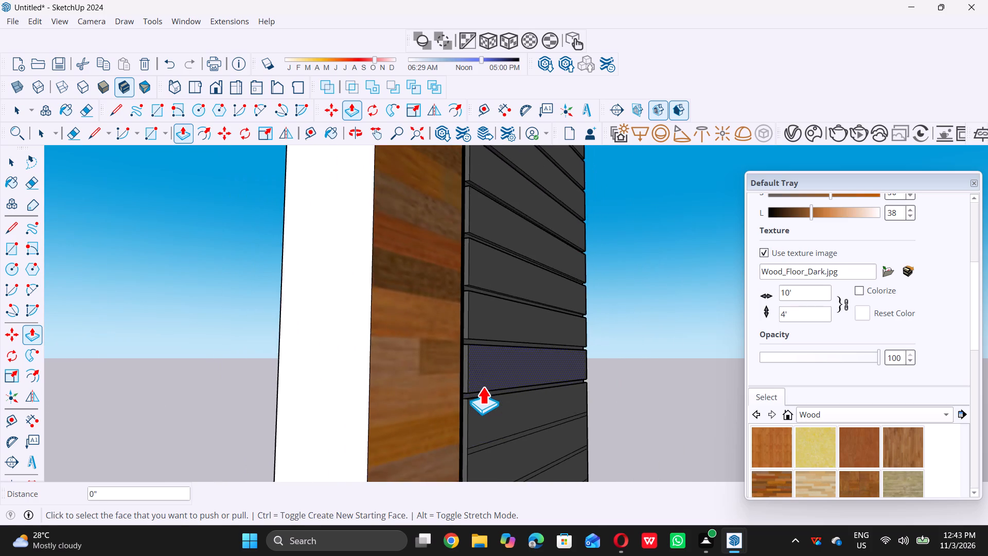
scroll(483, 387, "down", 11)
scroll(484, 419, "up", 11)
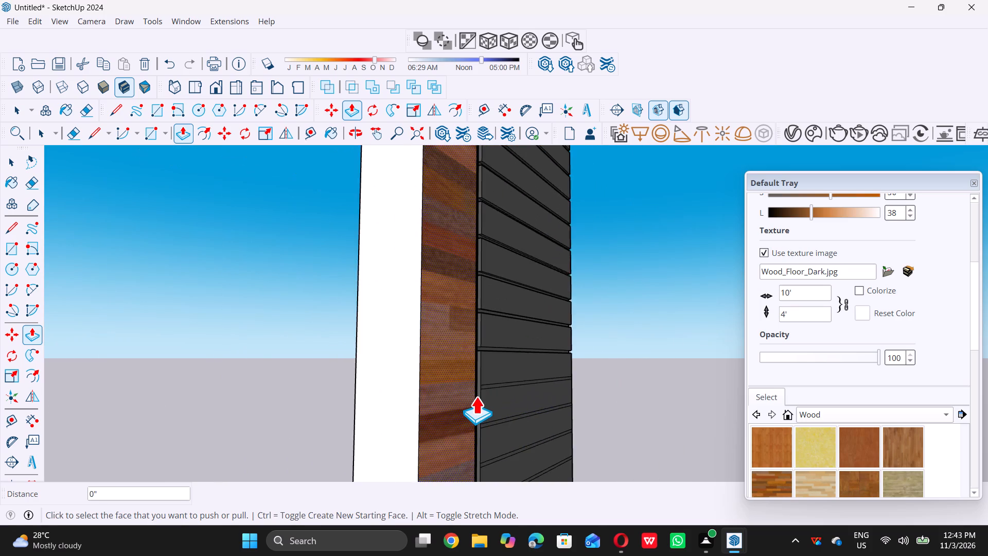
scroll(476, 396, "up", 15)
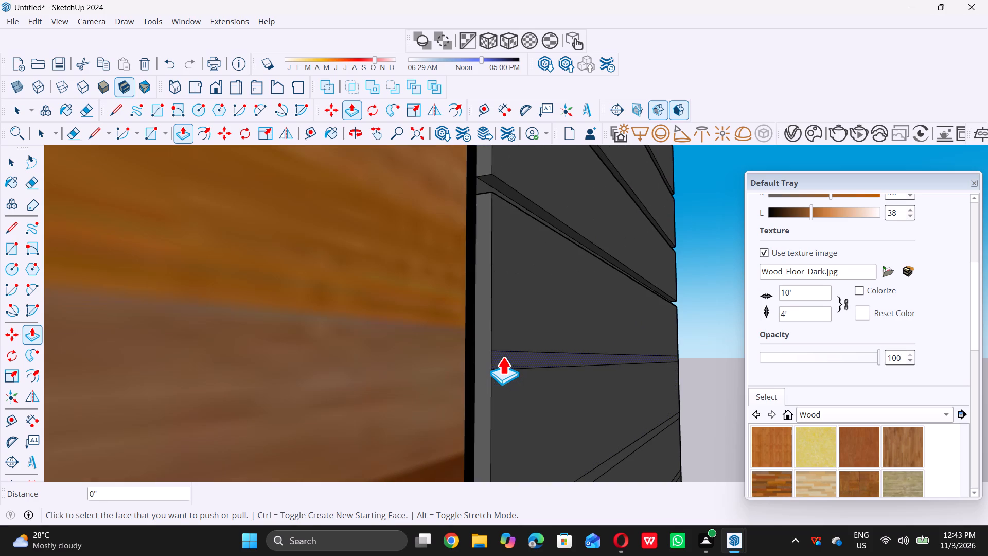
left_click(503, 357)
left_click(473, 362)
Recess the fifteenth narrow strip of the dark panel 1/2 inch with Push/Pull.
scroll(472, 362, "down", 7)
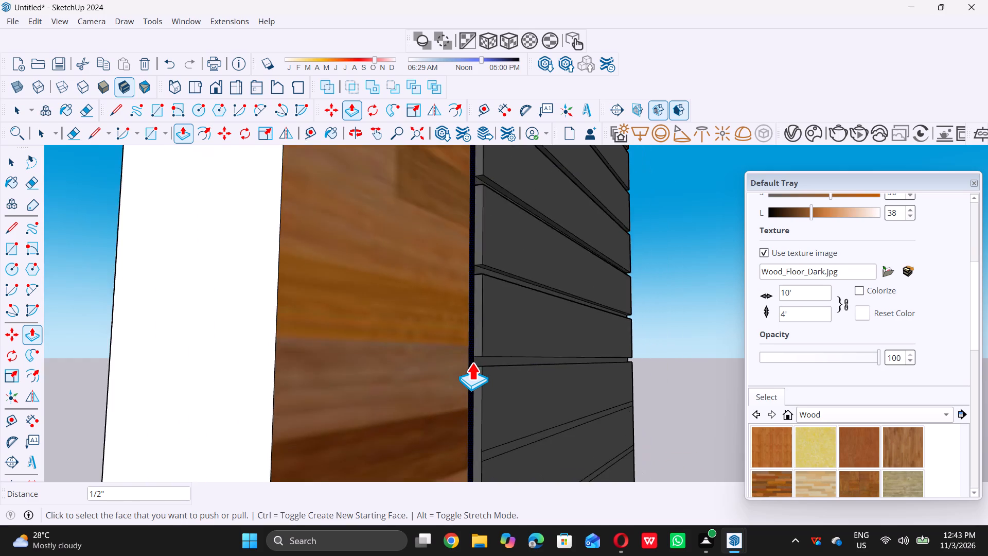
scroll(472, 362, "down", 11)
scroll(486, 412, "up", 13)
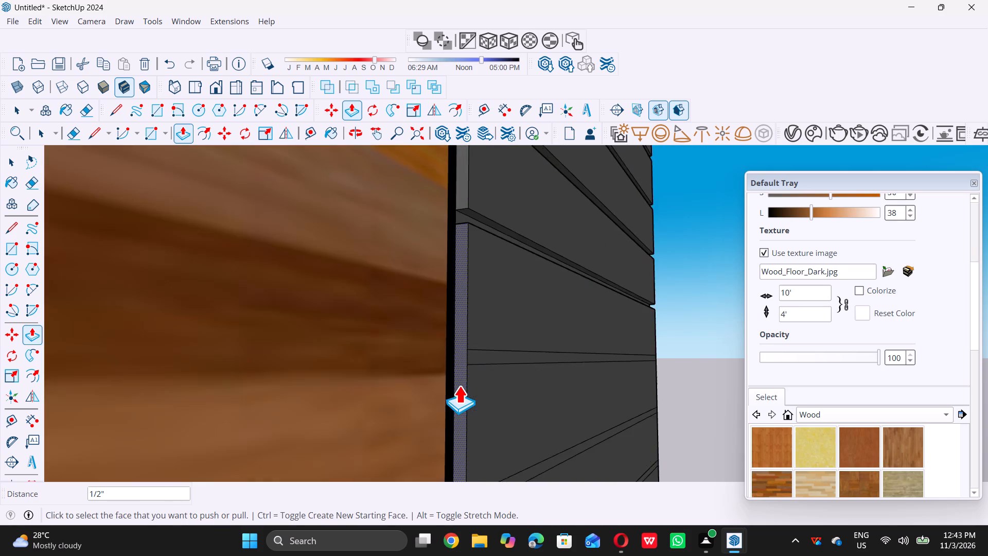
scroll(459, 386, "up", 7)
left_click(490, 334)
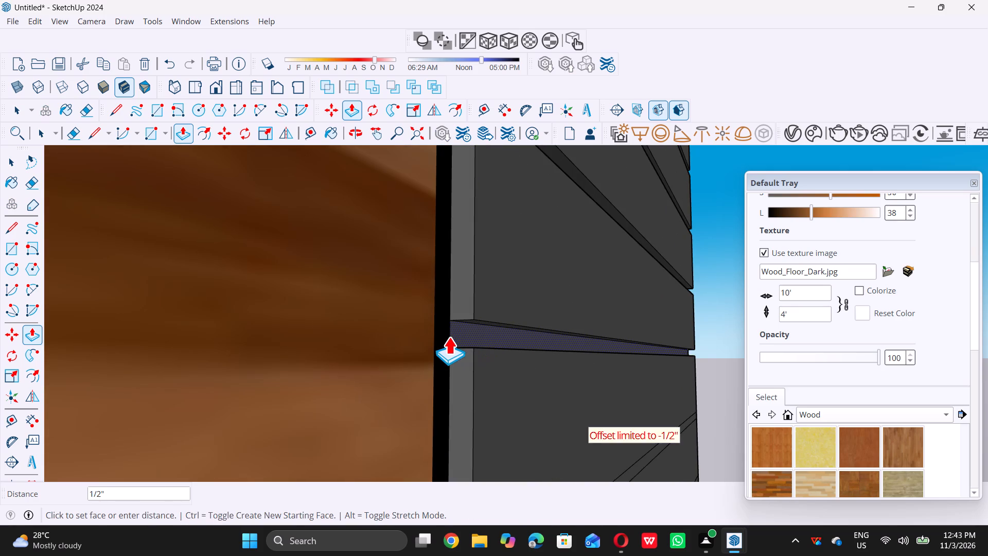
left_click(445, 336)
Push the sixteenth narrow strip of the dark panel inward 1/2 inch, continuing the grooves downward.
scroll(444, 336, "down", 18)
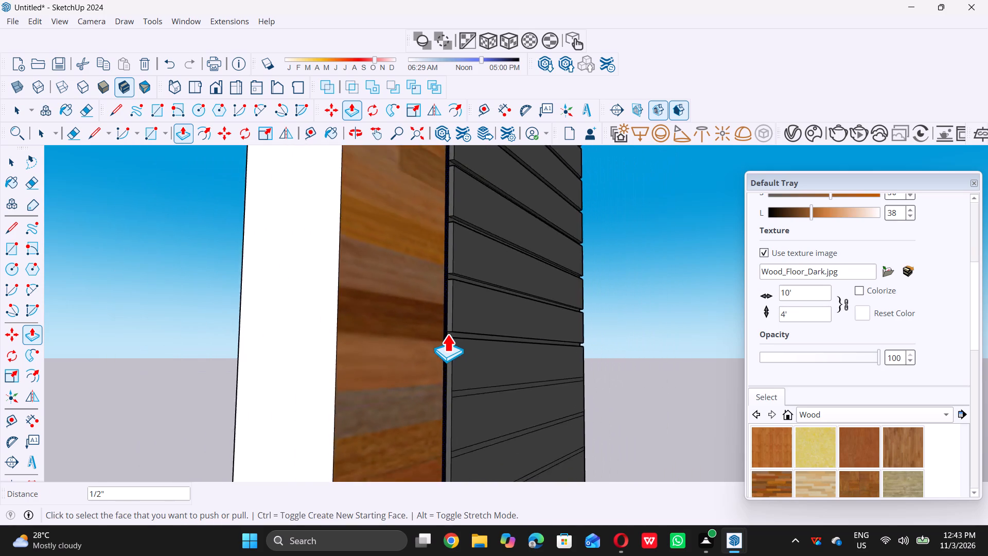
scroll(447, 334, "down", 16)
scroll(454, 382, "up", 5)
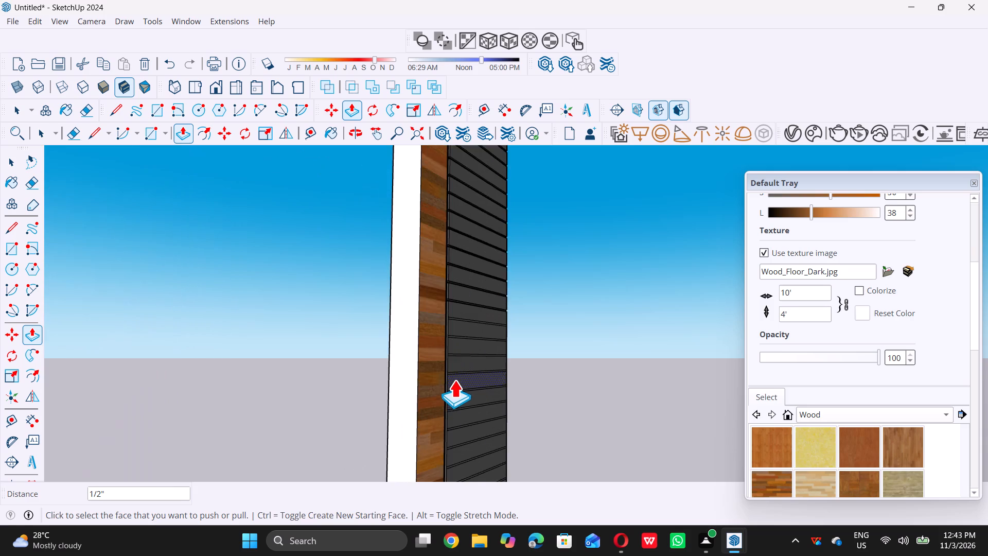
scroll(453, 378, "up", 4)
scroll(449, 299, "up", 15)
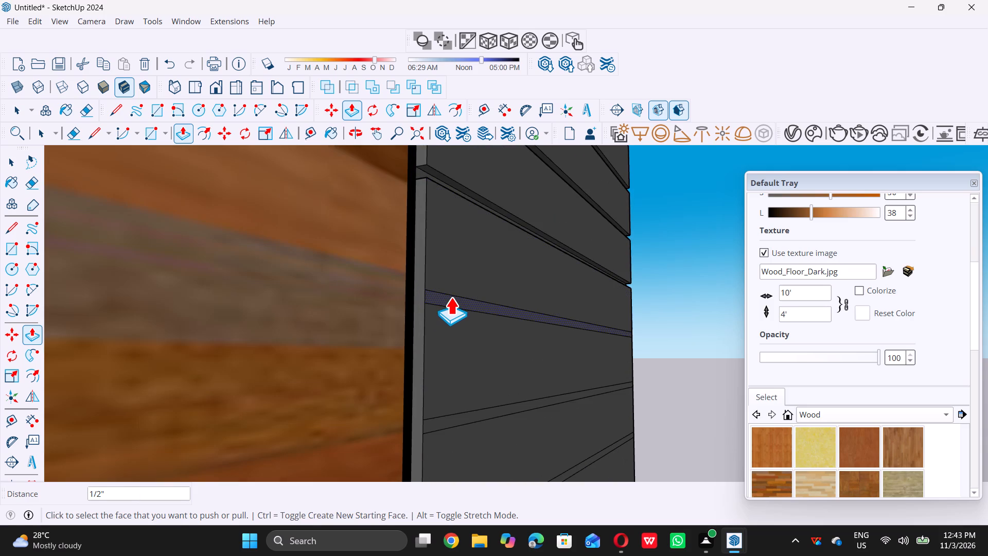
left_click(451, 296)
left_click(413, 294)
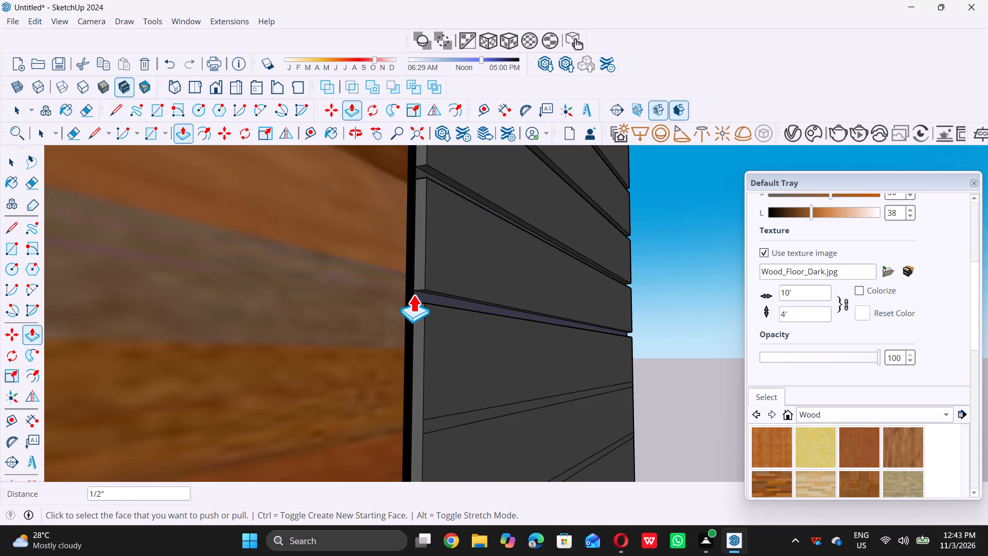
Recess only the seventeenth narrow strip of the dark panel 1/2 inch, undoing any push applied to the wide slat above it.
scroll(414, 301, "down", 11)
scroll(429, 366, "up", 3)
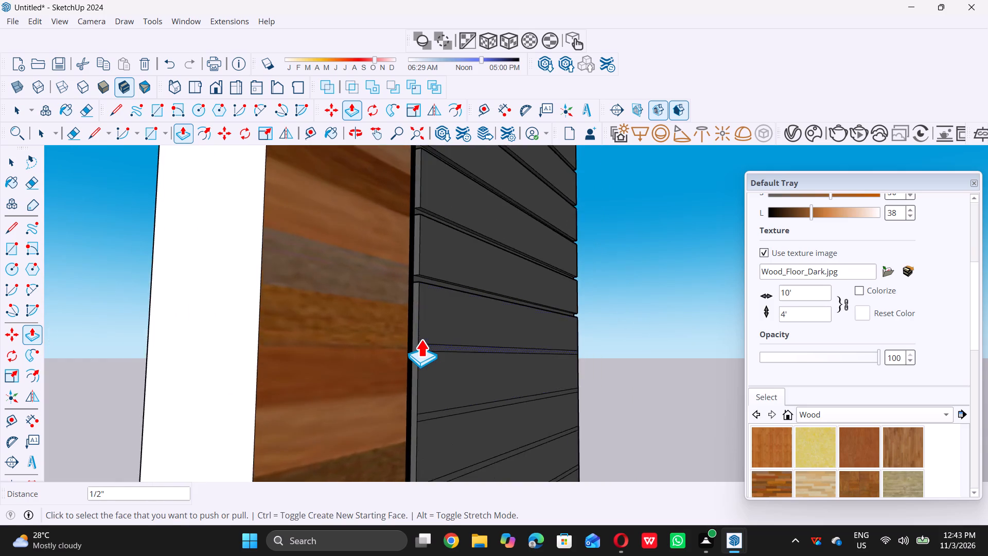
scroll(421, 339, "up", 7)
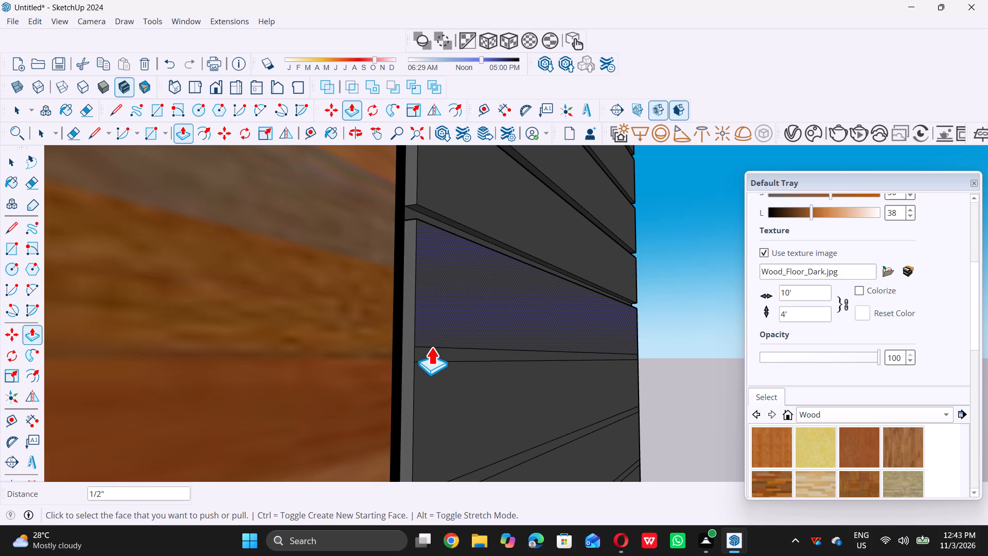
double_click(432, 346)
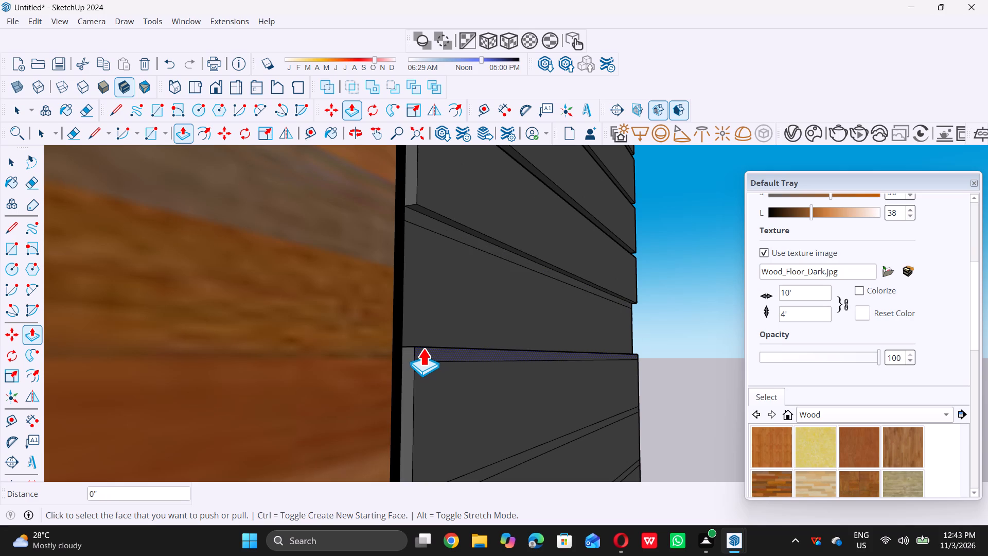
key("ctrl+z")
scroll(433, 348, "up", 4)
double_click(433, 351)
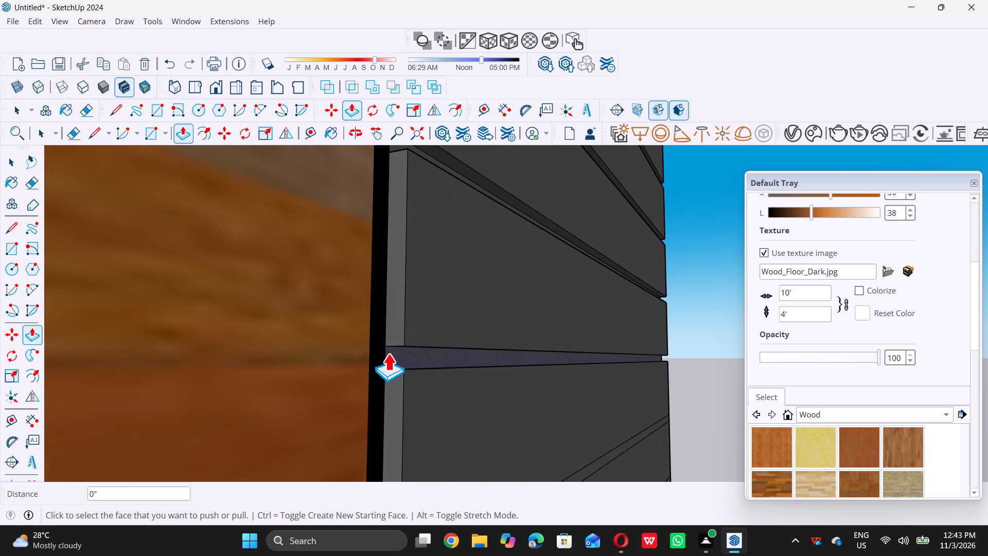
Push the eighteenth narrow strip of the dark panel inward 1/2 inch to form the next groove.
scroll(389, 357, "down", 14)
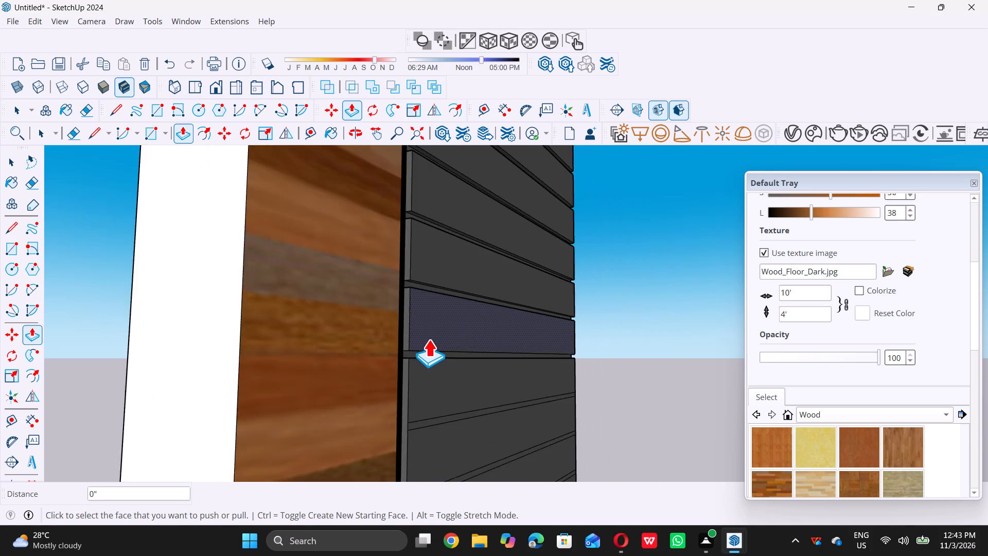
scroll(429, 339, "down", 20)
scroll(427, 359, "up", 6)
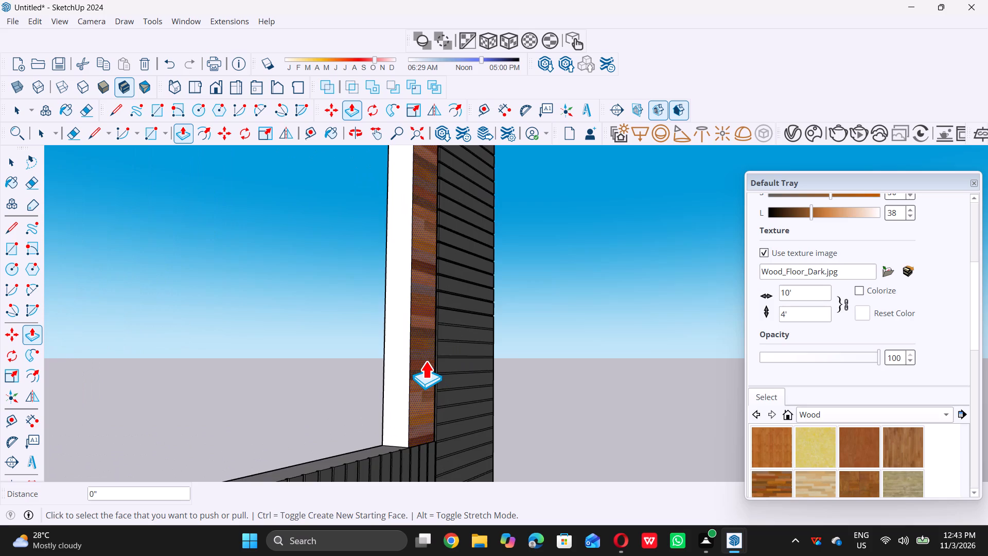
scroll(426, 361, "up", 3)
scroll(438, 300, "up", 20)
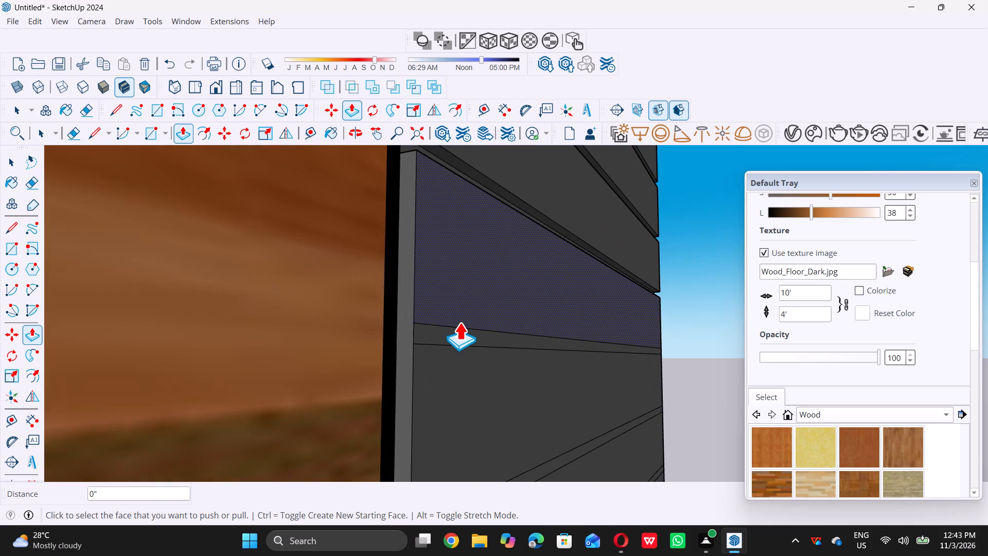
left_click(455, 332)
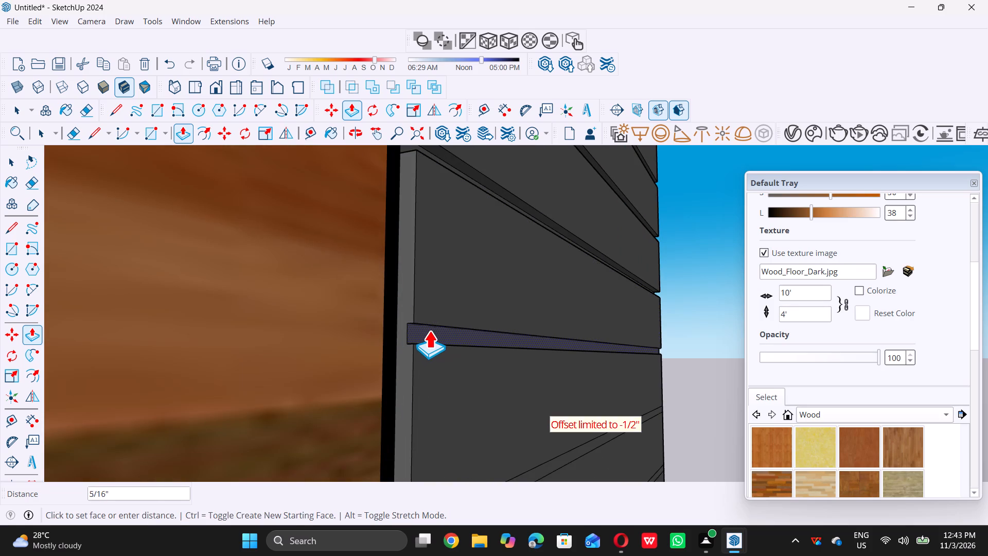
left_click(394, 332)
Repeat the 1/2 inch recess on the nineteenth narrow strip of the dark panel.
scroll(395, 331, "down", 7)
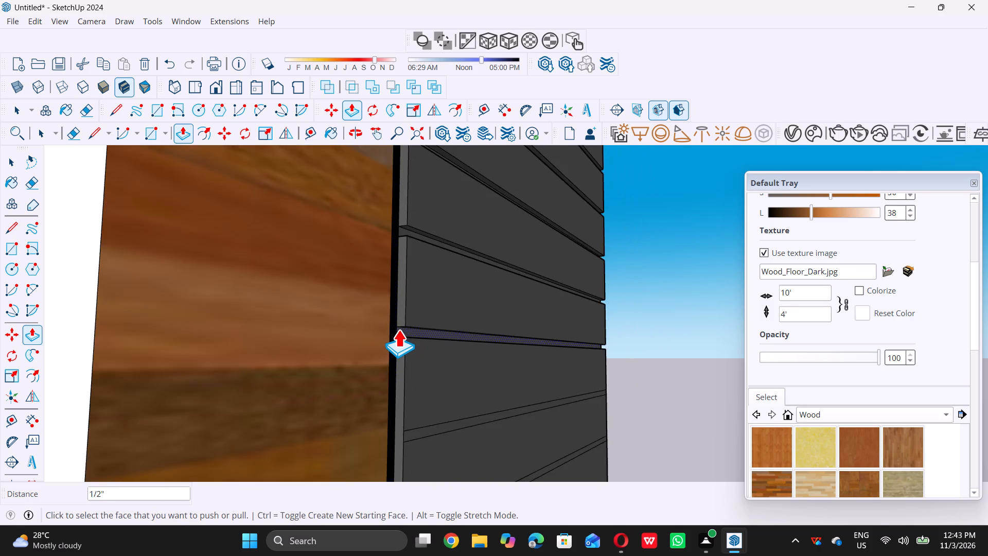
scroll(398, 329, "down", 15)
scroll(407, 378, "up", 10)
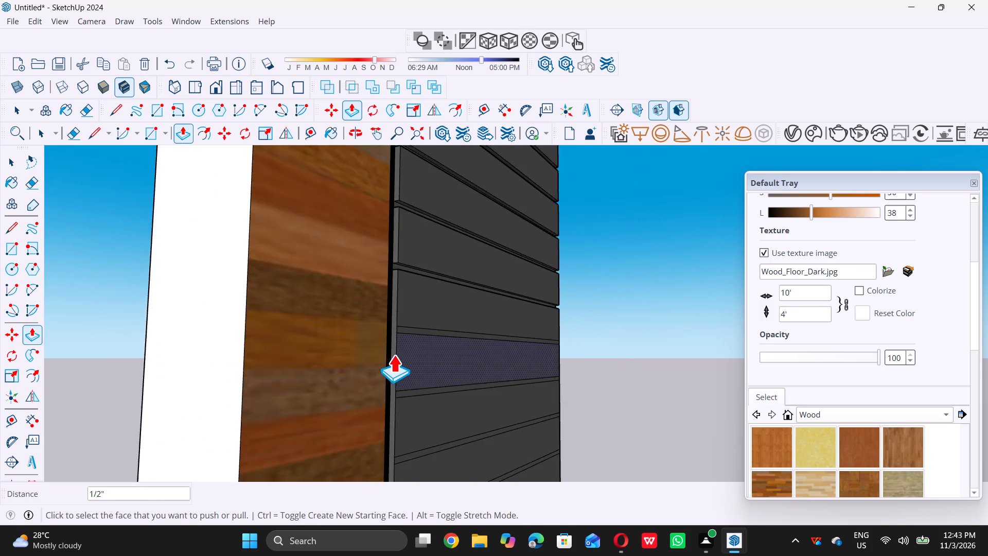
scroll(394, 355, "up", 11)
double_click(422, 317)
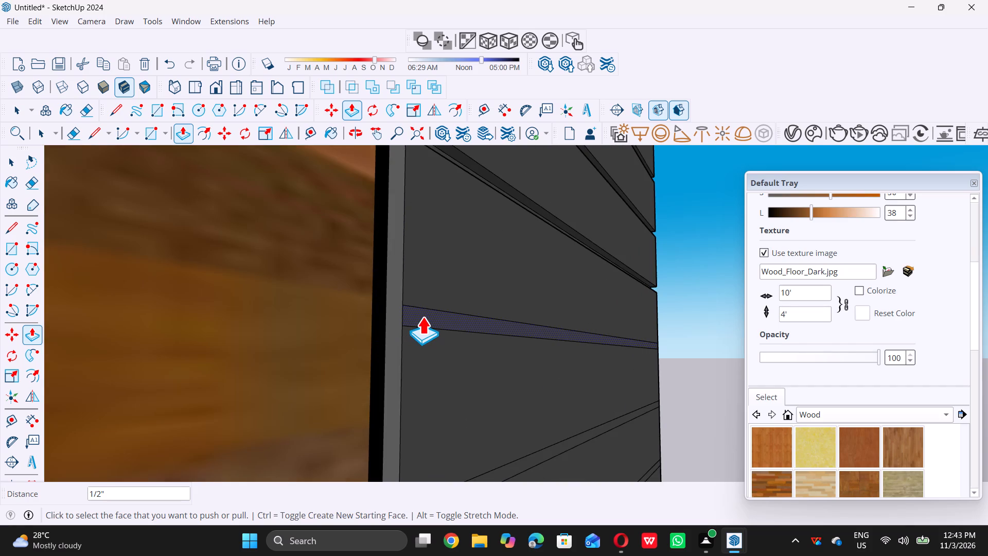
Apply the same 1/2 inch recess to the twentieth narrow strip of the dark panel.
scroll(409, 331, "down", 14)
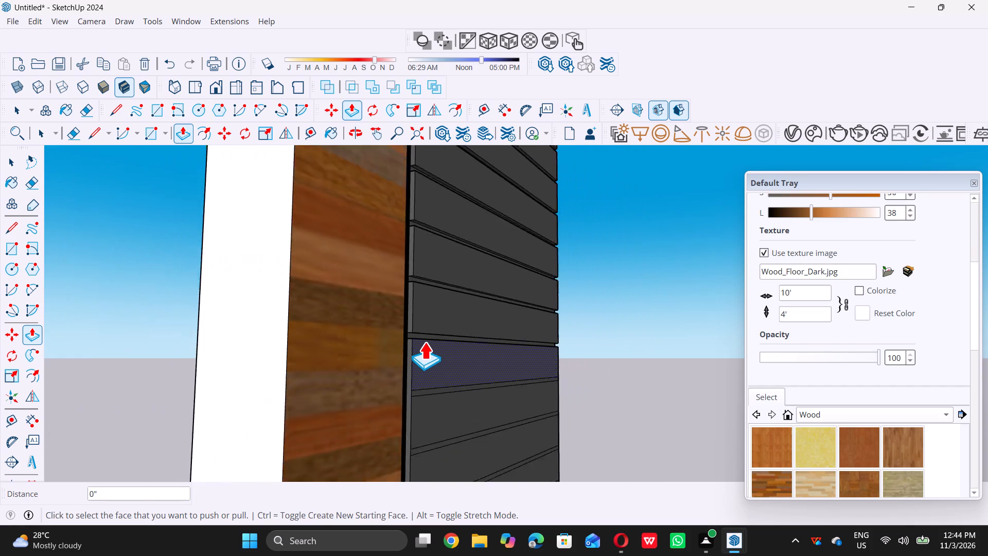
scroll(425, 342, "down", 11)
scroll(420, 388, "up", 16)
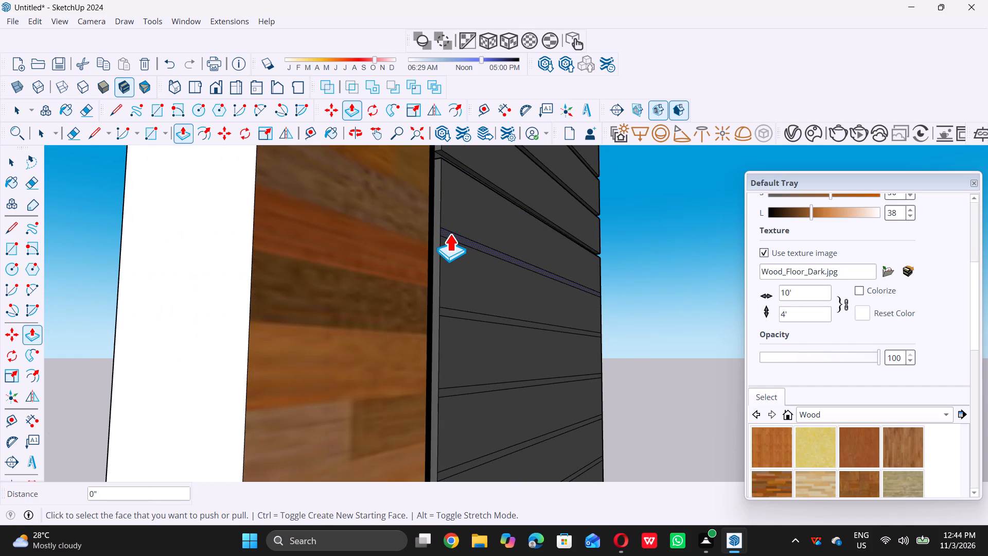
double_click(450, 233)
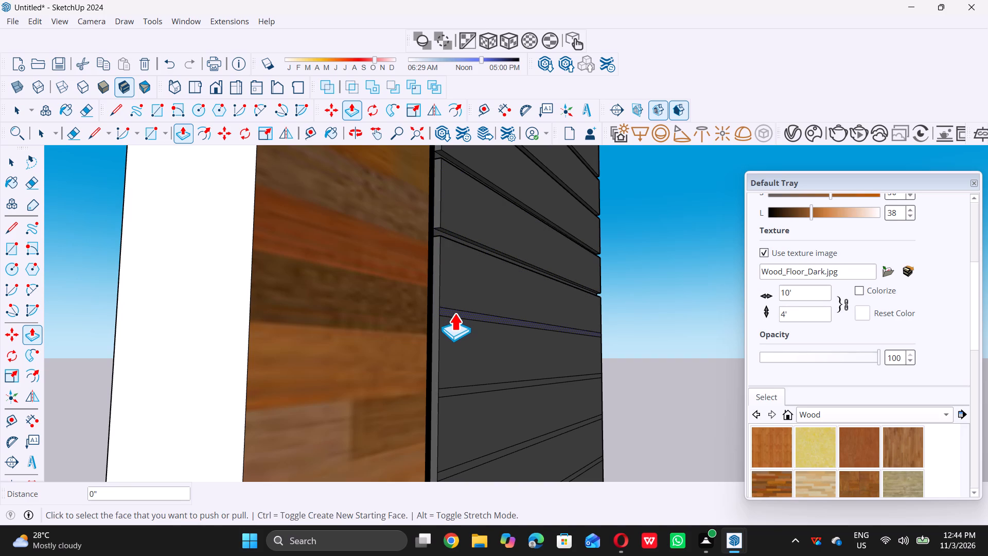
Push the twenty-first narrow strip of the dark panel inward 1/2 inch and leave the Push/Pull tool.
left_click(454, 313)
triple_click(431, 311)
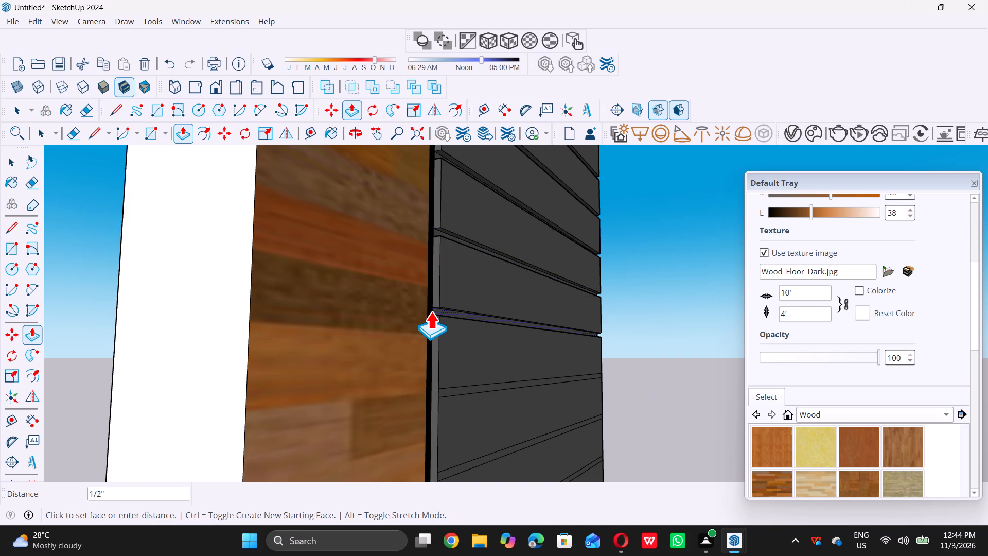
scroll(445, 368, "down", 4)
scroll(477, 425, "down", 4)
middle_click_drag(479, 418, 483, 393)
middle_click(481, 394)
scroll(455, 367, "up", 11)
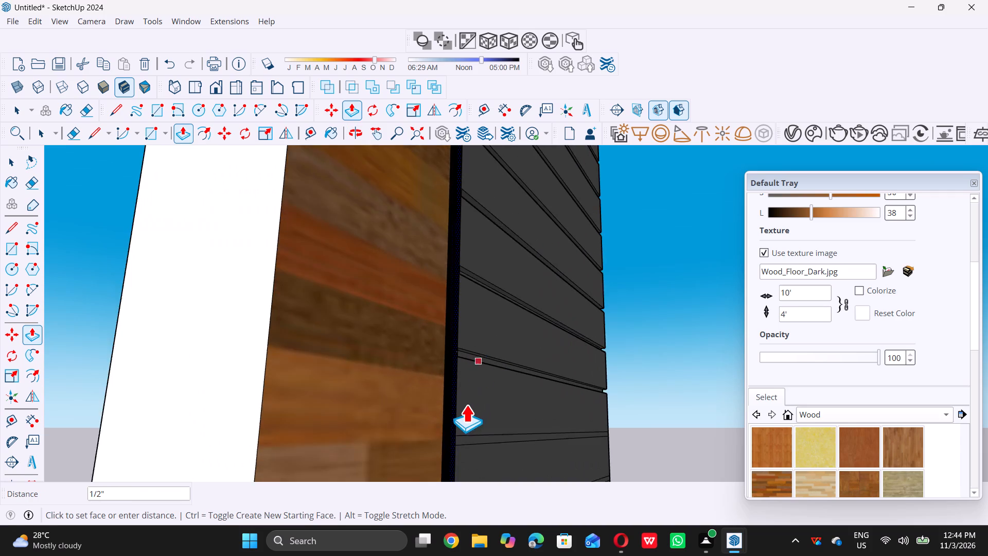
scroll(466, 405, "up", 3)
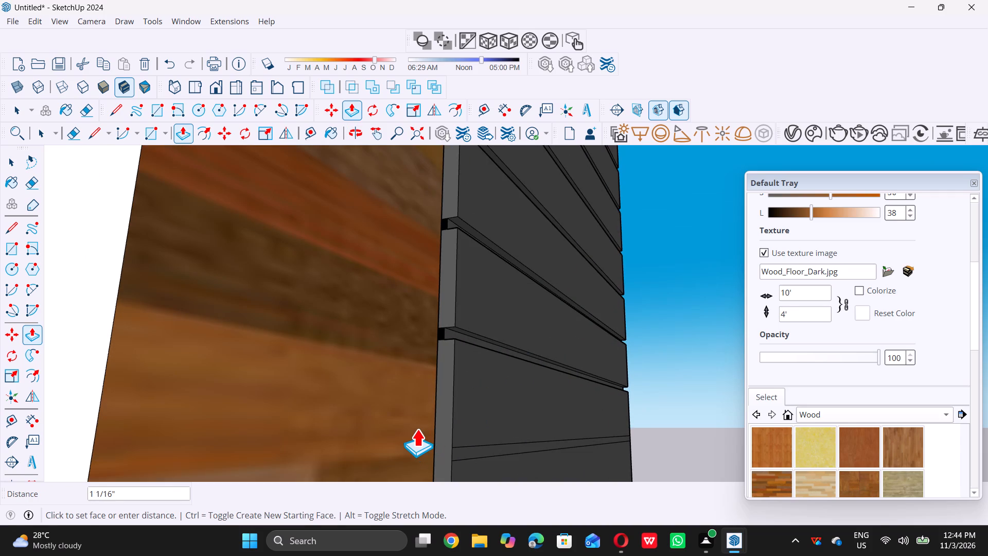
key("space")
Inspect the grooves along the dark panel, down to its lower end beside the vertically slatted band beneath the window opening.
scroll(422, 376, "down", 17)
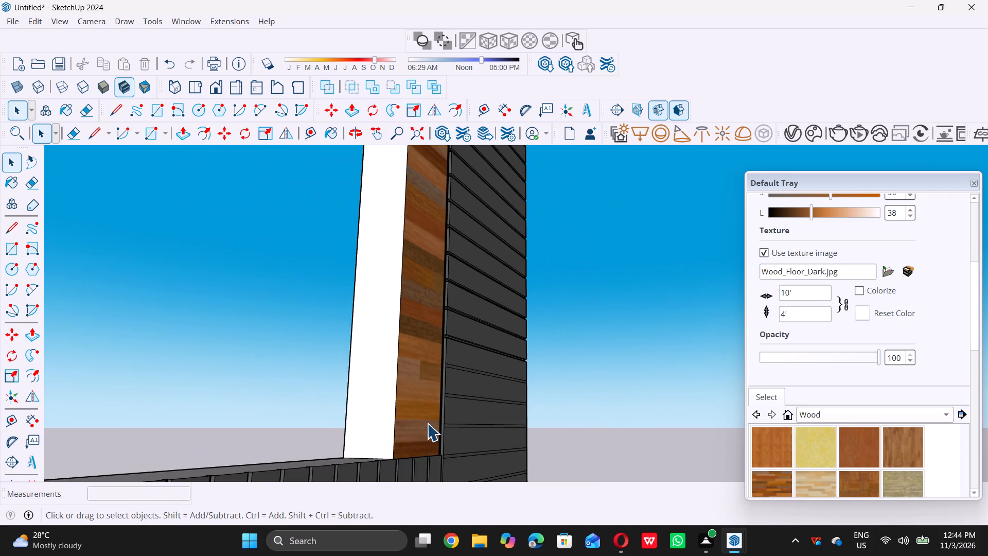
scroll(429, 381, "down", 5)
scroll(432, 336, "down", 6)
scroll(445, 361, "up", 2)
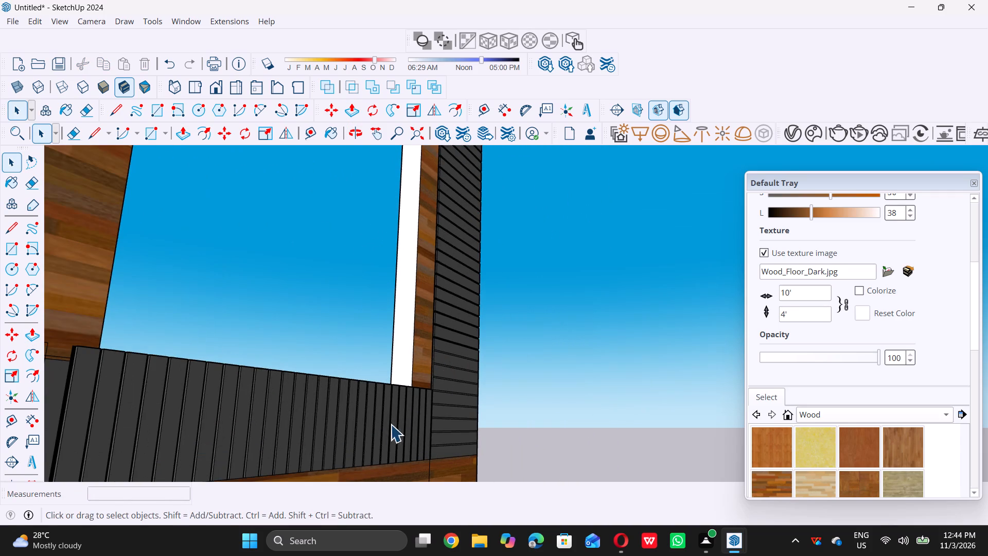
middle_click_drag(387, 431, 379, 443)
scroll(455, 407, "up", 1)
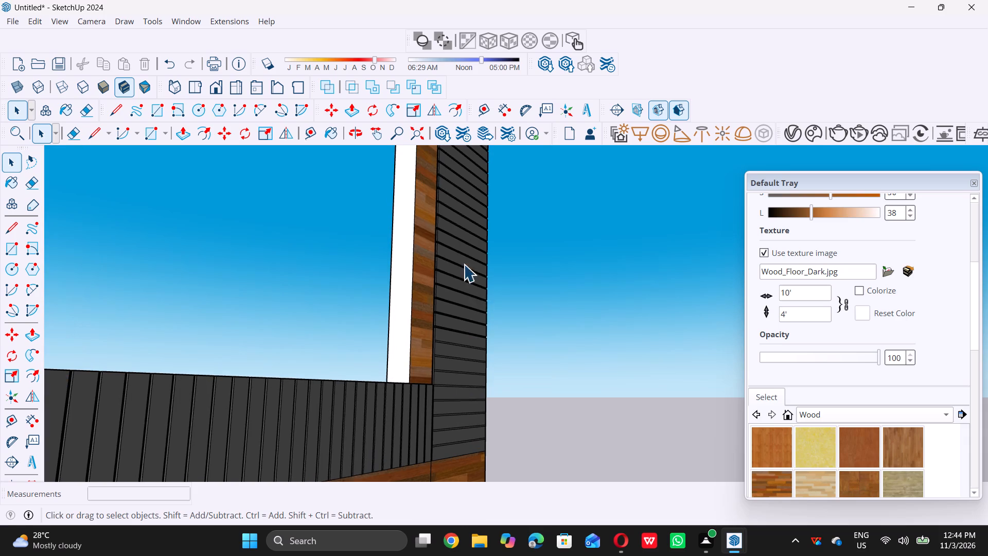
scroll(462, 261, "up", 10)
scroll(416, 296, "up", 5)
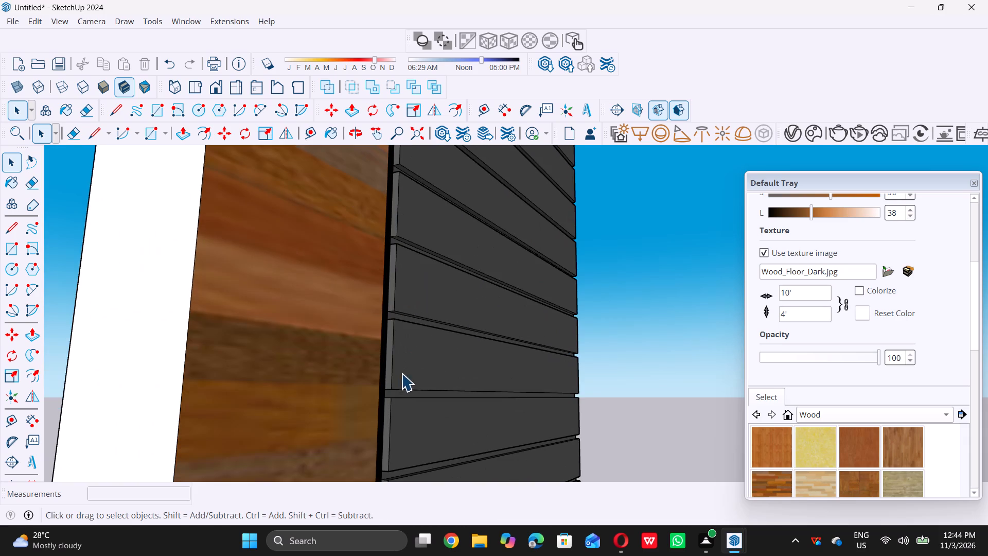
scroll(396, 353, "down", 12)
scroll(396, 368, "up", 4)
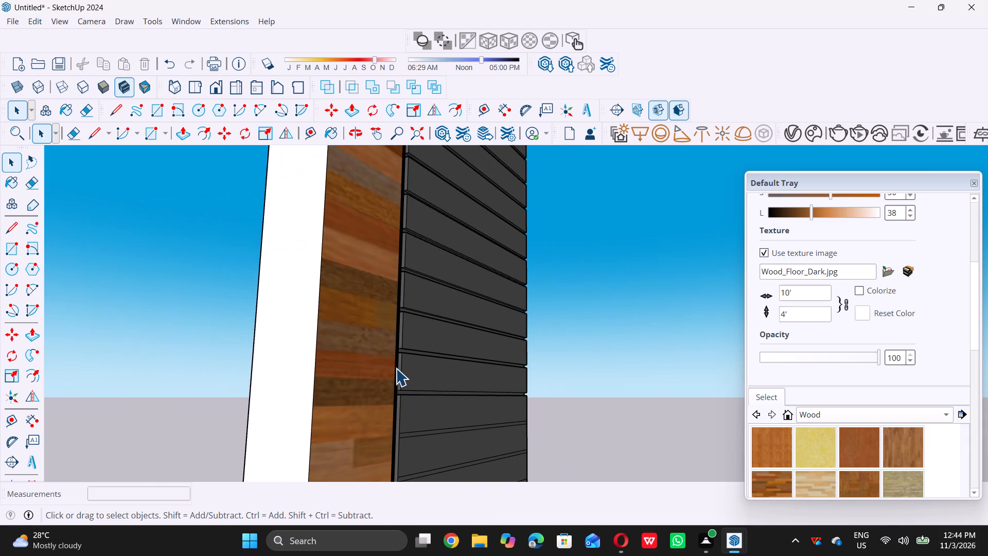
scroll(413, 353, "up", 11)
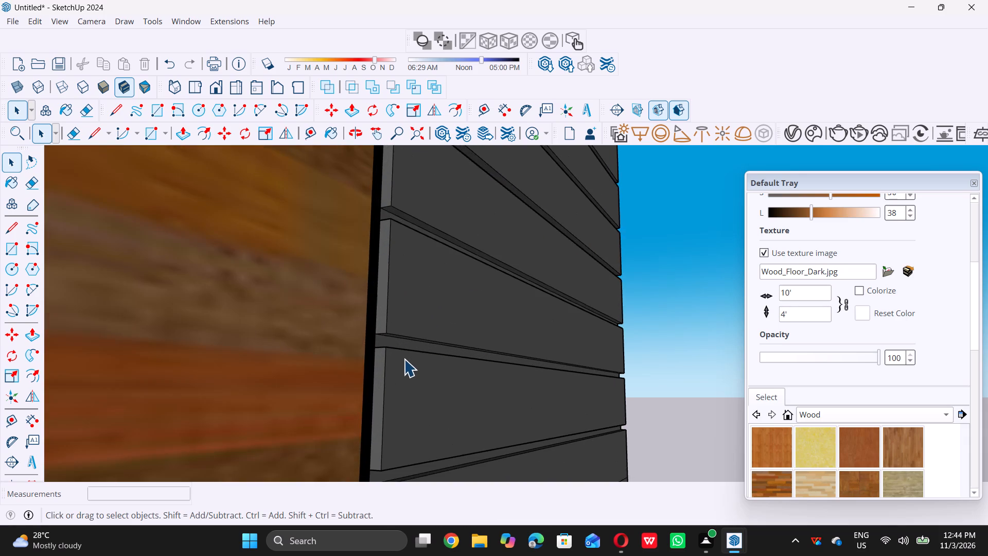
scroll(401, 352, "down", 20)
scroll(401, 352, "down", 5)
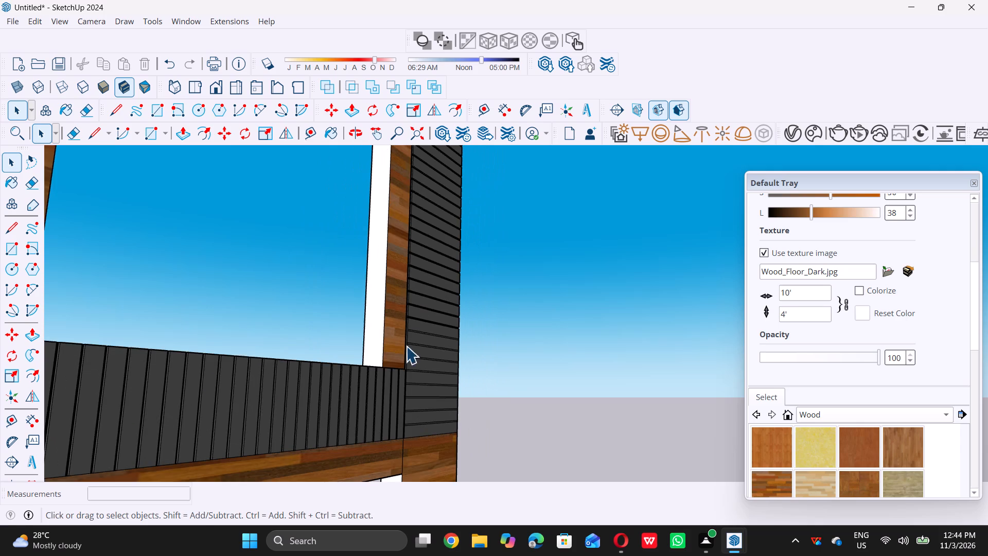
middle_click_drag(402, 357, 396, 391)
middle_click(396, 392)
scroll(414, 368, "up", 7)
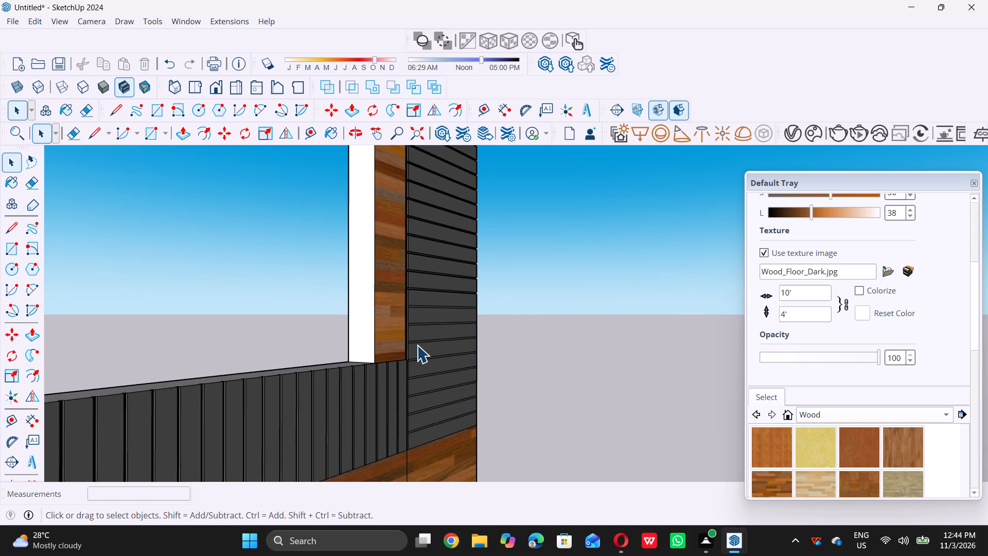
Push the twenty-second narrow strip of the dark panel, beside the wood-clad jamb, inward 1/2 inch with Push/Pull.
scroll(417, 345, "up", 2)
scroll(429, 305, "up", 6)
middle_click_drag(379, 284, 387, 309)
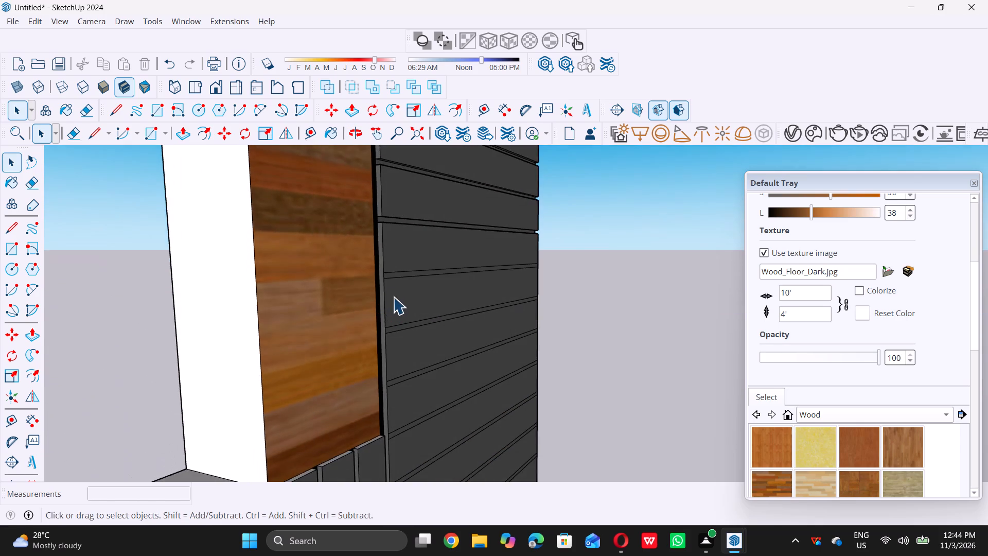
scroll(390, 292, "up", 14)
triple_click(393, 258)
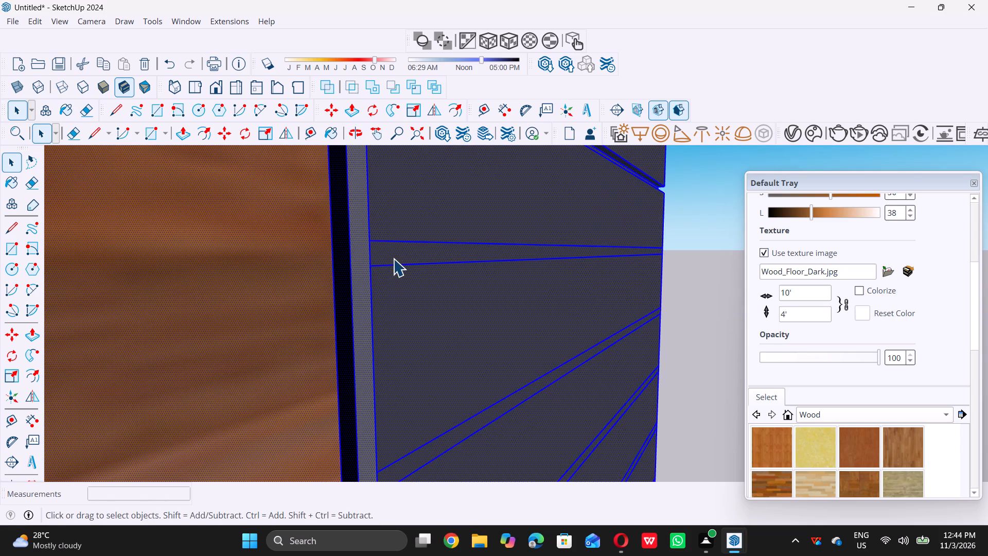
scroll(393, 258, "down", 8)
double_click(625, 279)
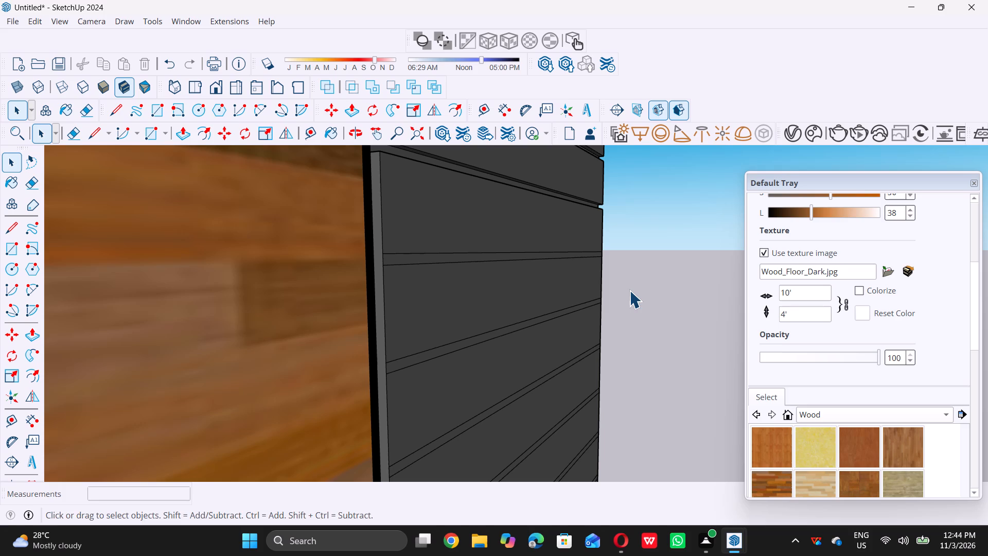
left_click(629, 290)
key("p")
scroll(406, 257, "up", 5)
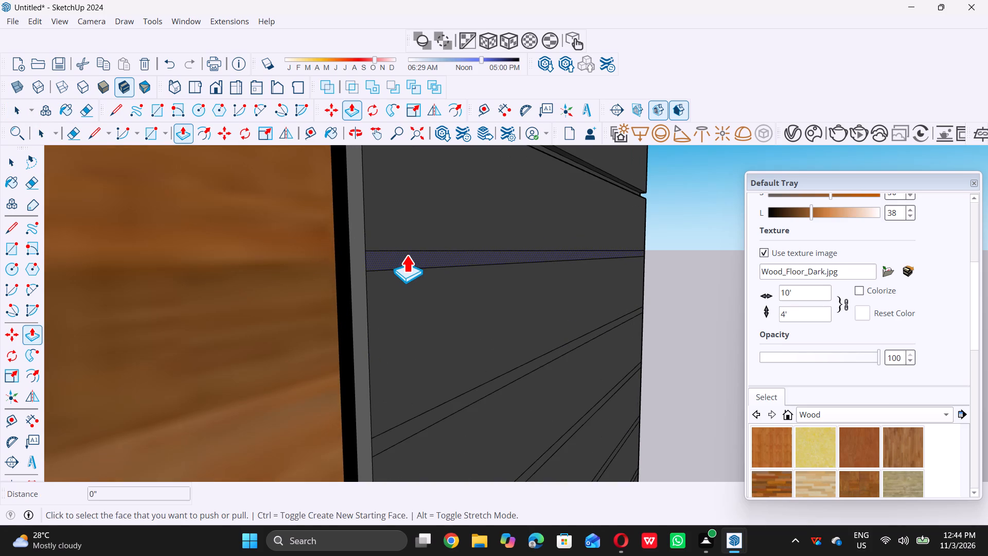
double_click(407, 255)
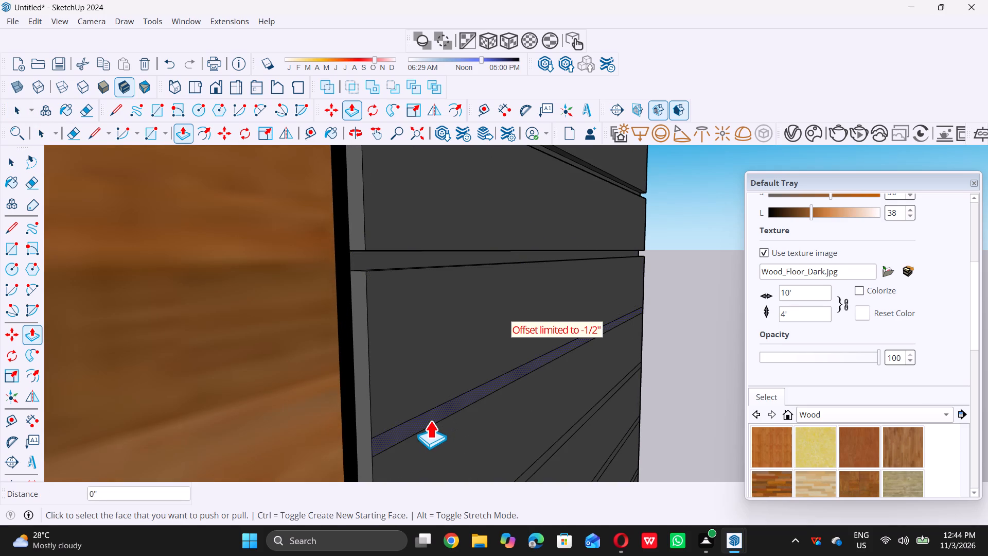
Push the twenty-third narrow strip of the dark panel inward 1/2 inch and leave the Push/Pull tool.
triple_click(426, 418)
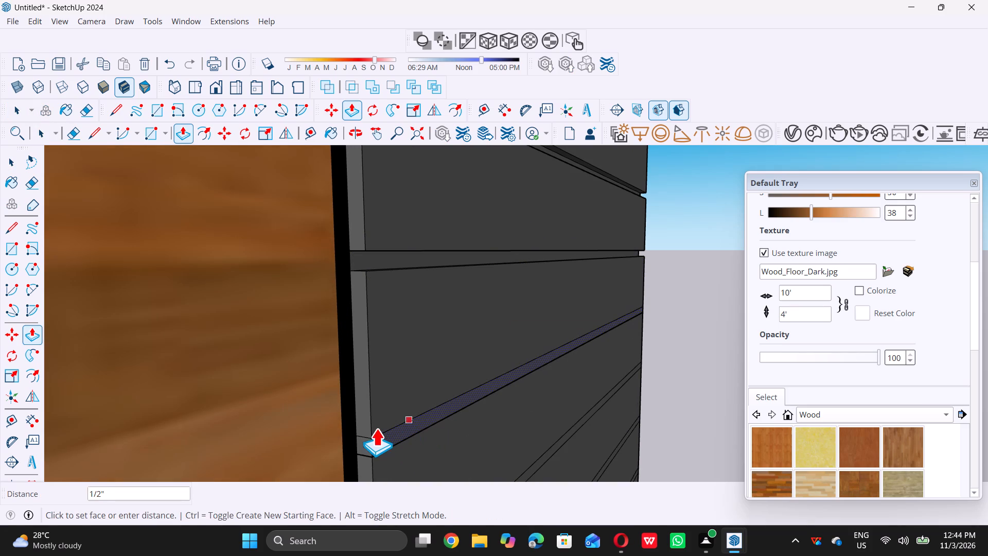
triple_click(353, 435)
scroll(353, 433, "down", 2)
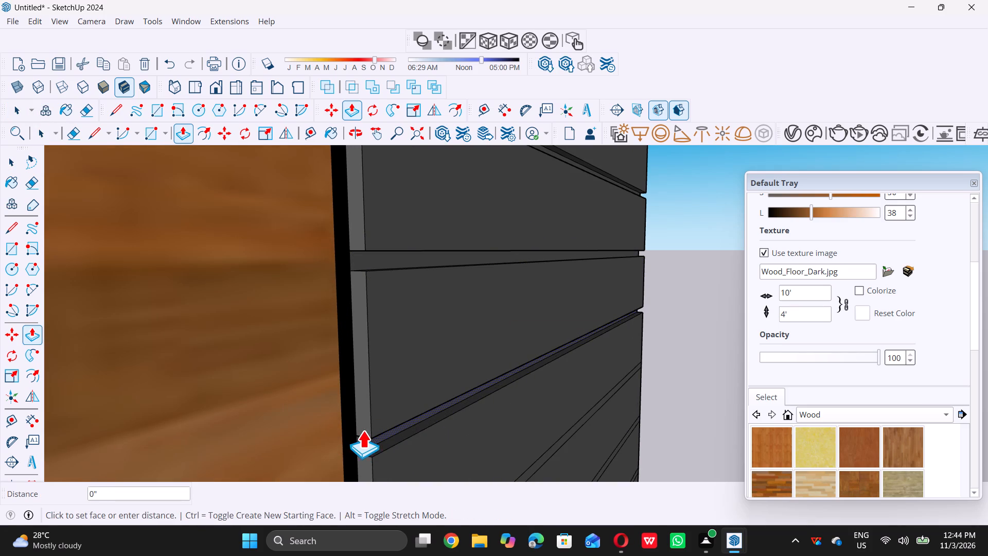
scroll(363, 430, "down", 9)
key("space")
scroll(381, 401, "down", 2)
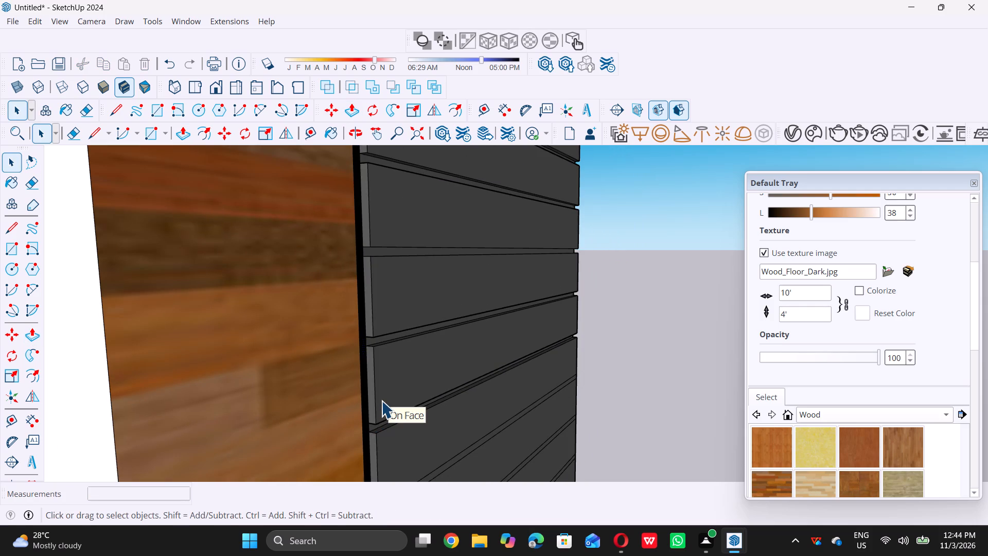
scroll(381, 401, "down", 14)
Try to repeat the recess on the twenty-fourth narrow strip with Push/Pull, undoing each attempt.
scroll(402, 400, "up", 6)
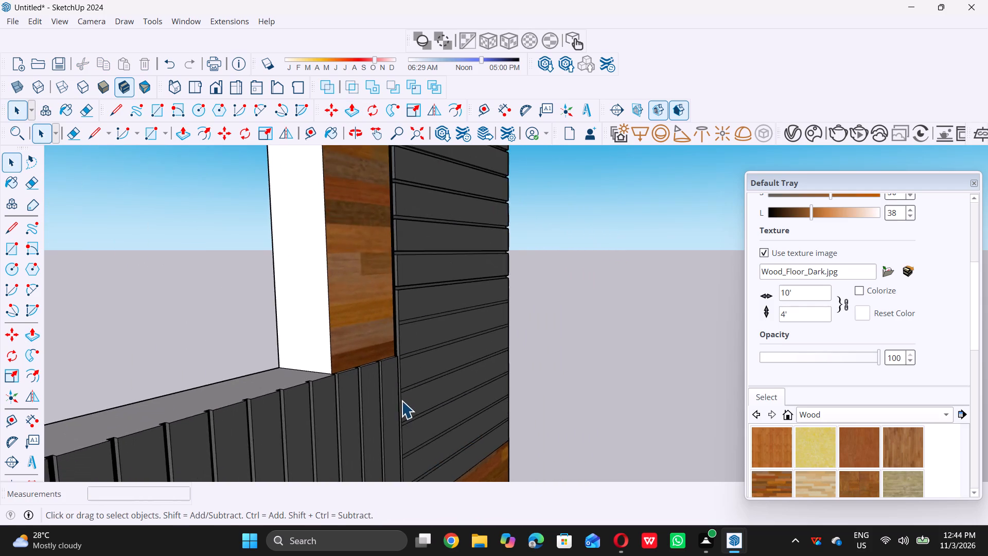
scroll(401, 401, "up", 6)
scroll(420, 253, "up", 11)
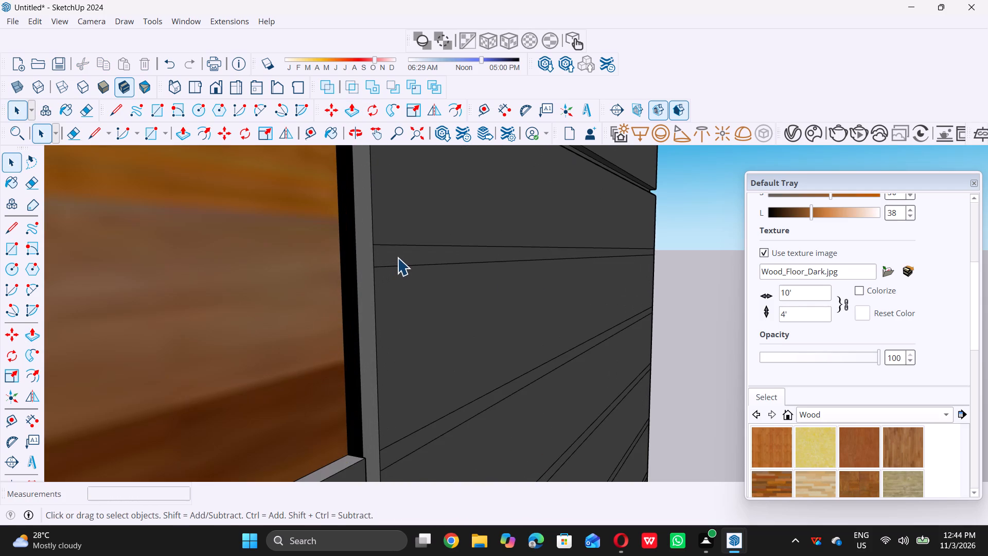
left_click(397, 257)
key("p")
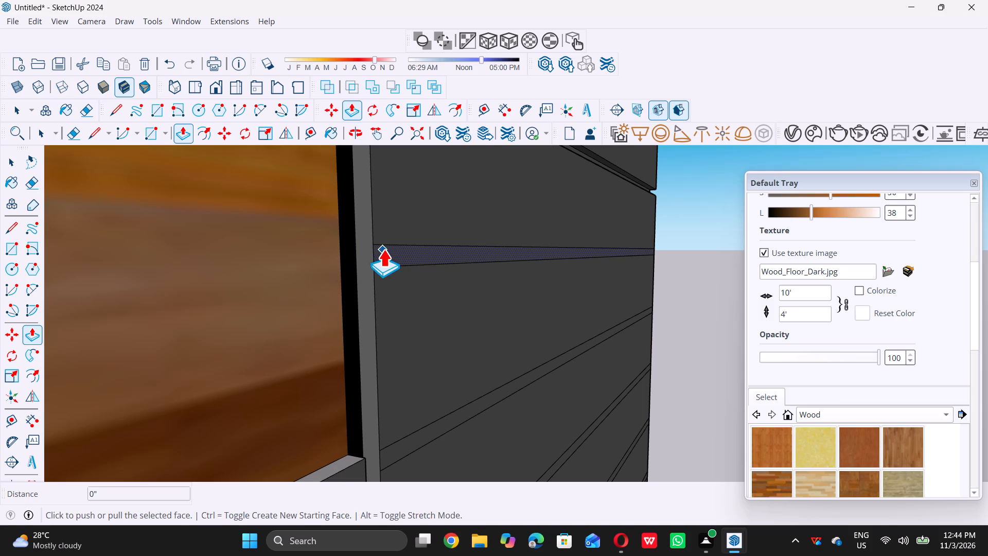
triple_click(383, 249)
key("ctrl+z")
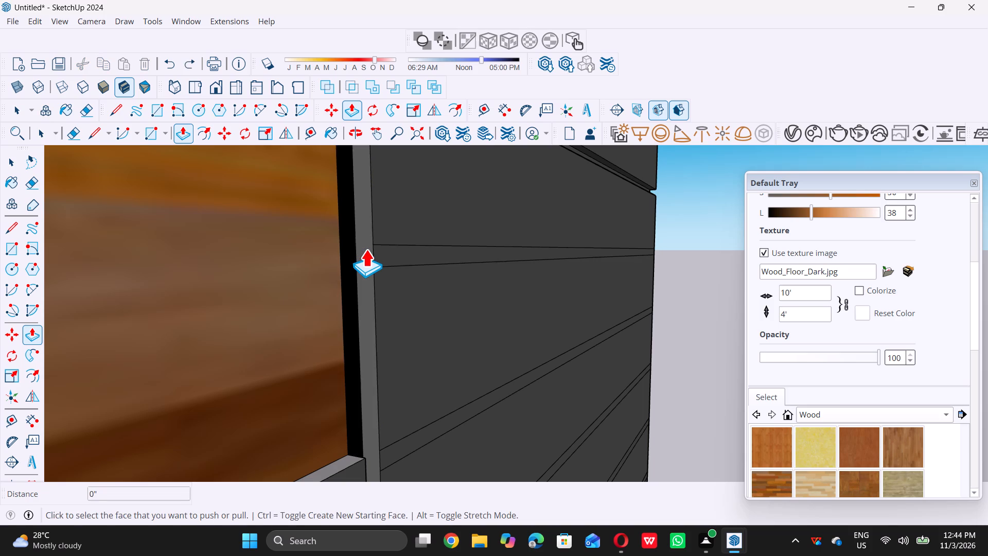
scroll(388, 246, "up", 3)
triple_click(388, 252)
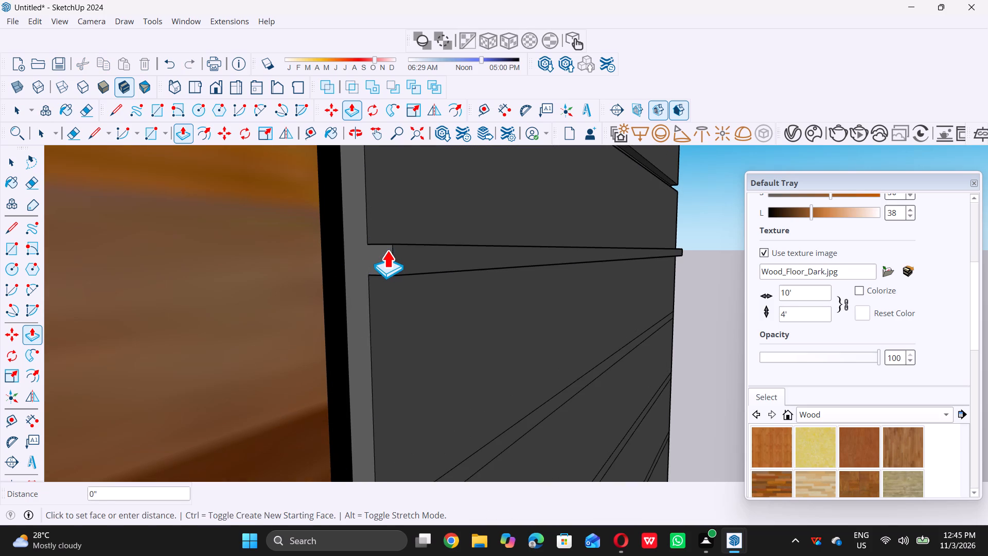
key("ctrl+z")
Push the twenty-fourth narrow strip, just above the window sill level, inward 1/2 inch.
scroll(390, 253, "up", 7)
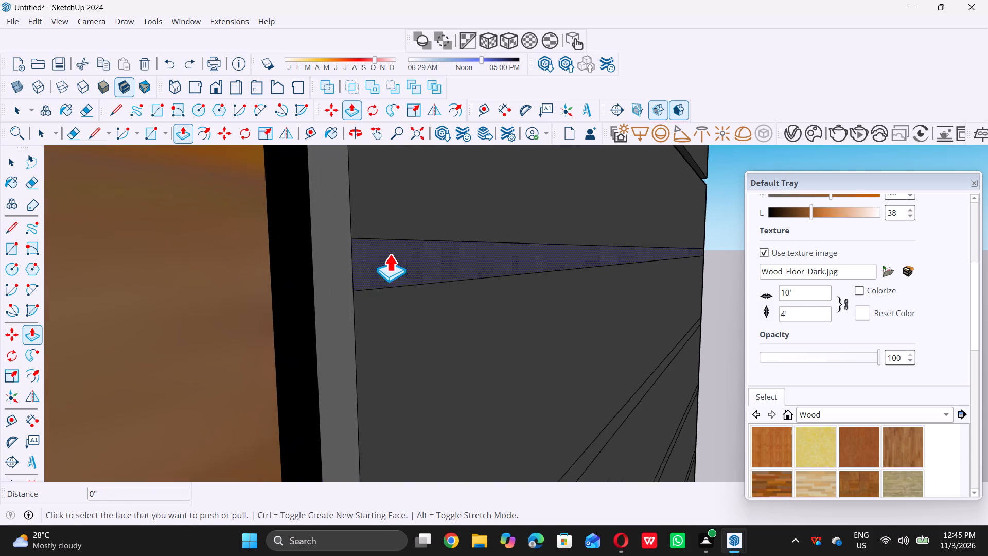
scroll(390, 254, "up", 1)
left_click(387, 254)
left_click(280, 278)
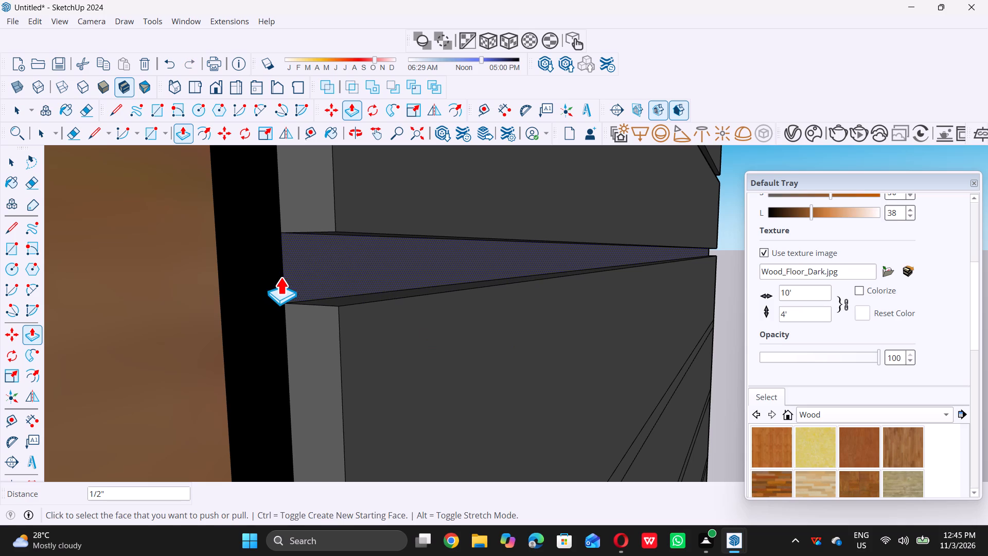
Repeat the 1/2 inch recess on the twenty-fifth narrow strip, level with the top of the vertically slatted band.
scroll(281, 276, "down", 18)
scroll(318, 415, "up", 4)
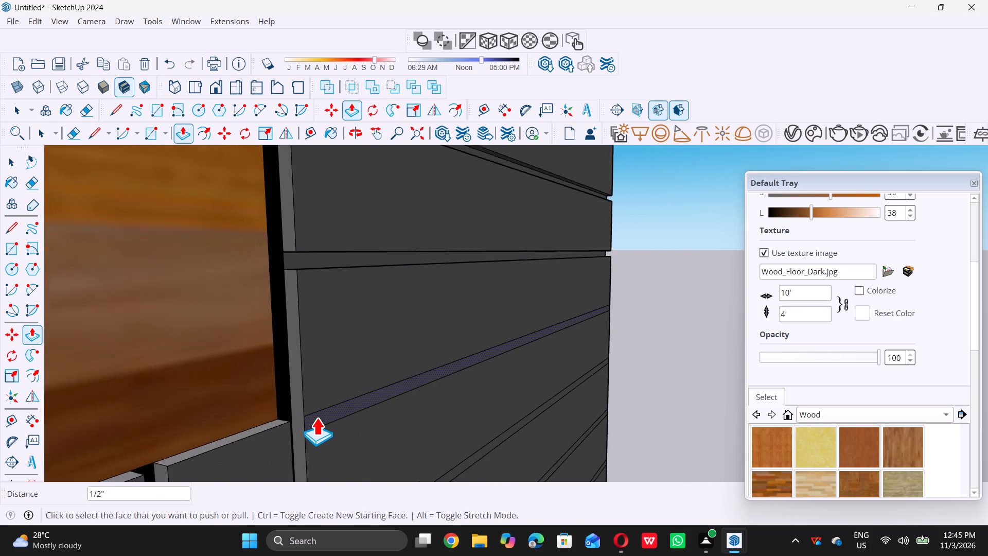
scroll(316, 418, "up", 7)
double_click(315, 419)
scroll(303, 414, "down", 5)
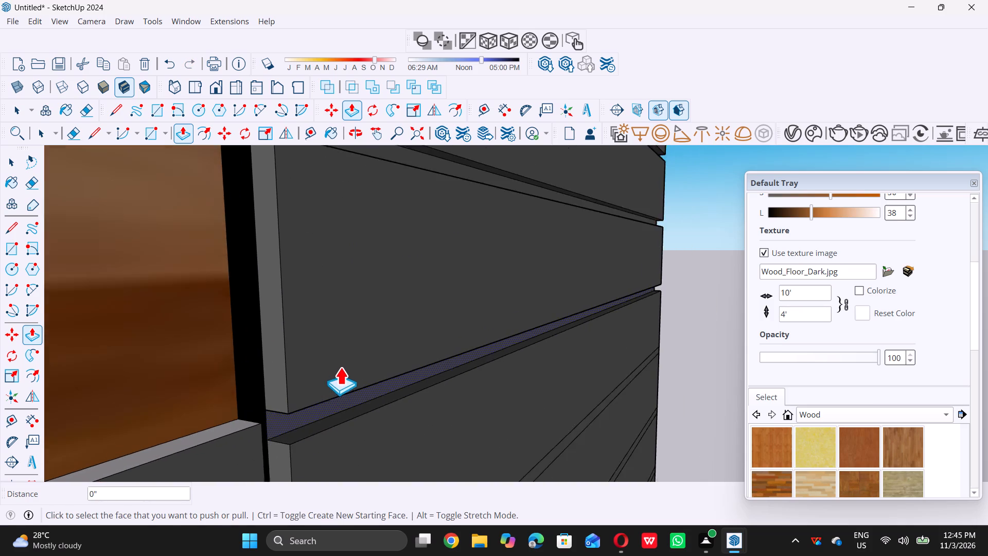
scroll(340, 367, "down", 20)
scroll(340, 367, "down", 7)
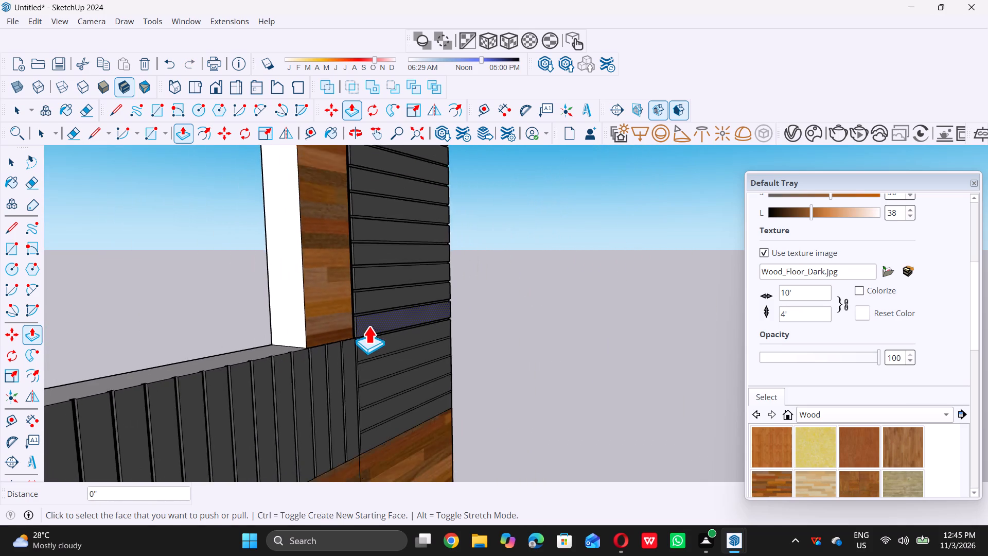
scroll(368, 326, "down", 2)
Push the twenty-sixth narrow strip of the dark panel, beside the vertically slatted band, inward 1/2 inch.
scroll(359, 405, "up", 11)
scroll(383, 253, "up", 6)
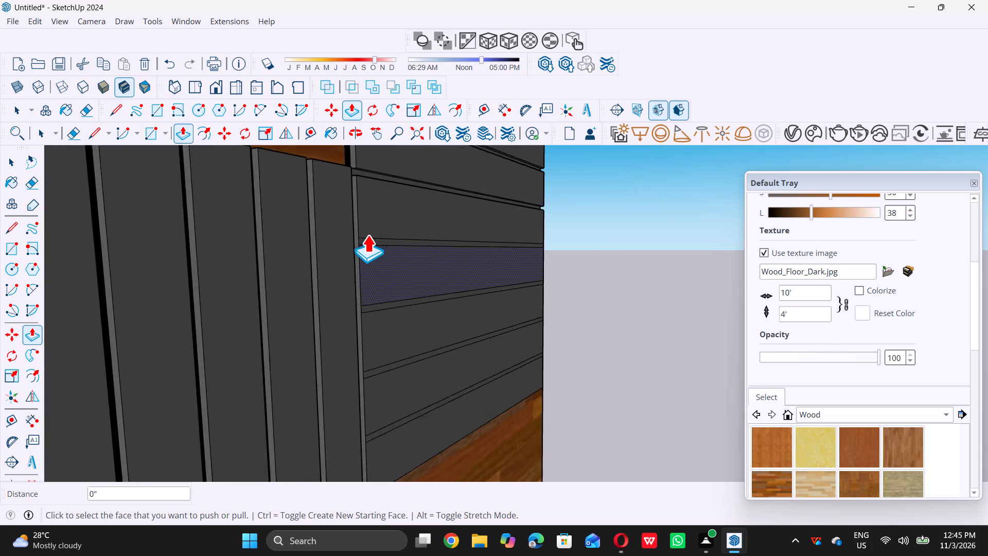
scroll(367, 235, "up", 7)
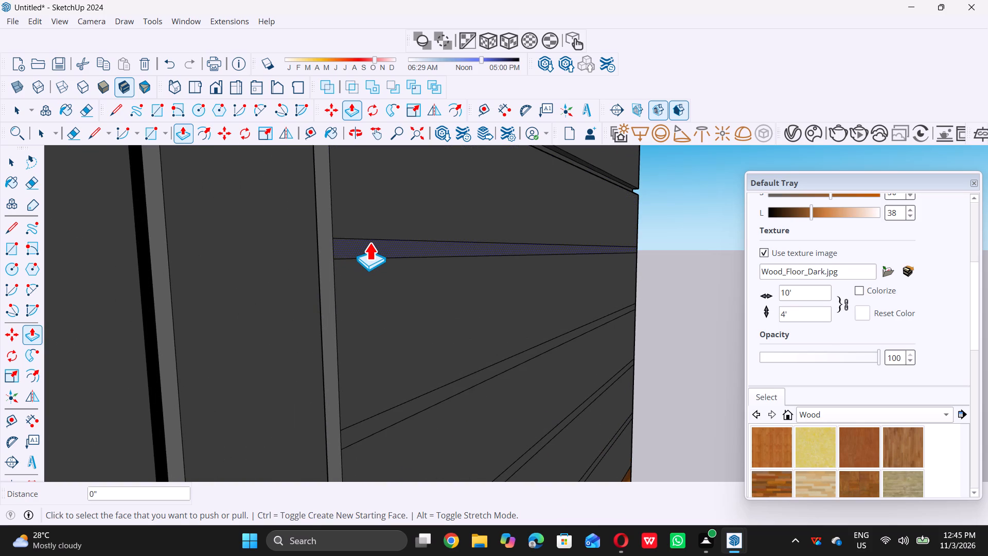
left_click(369, 242)
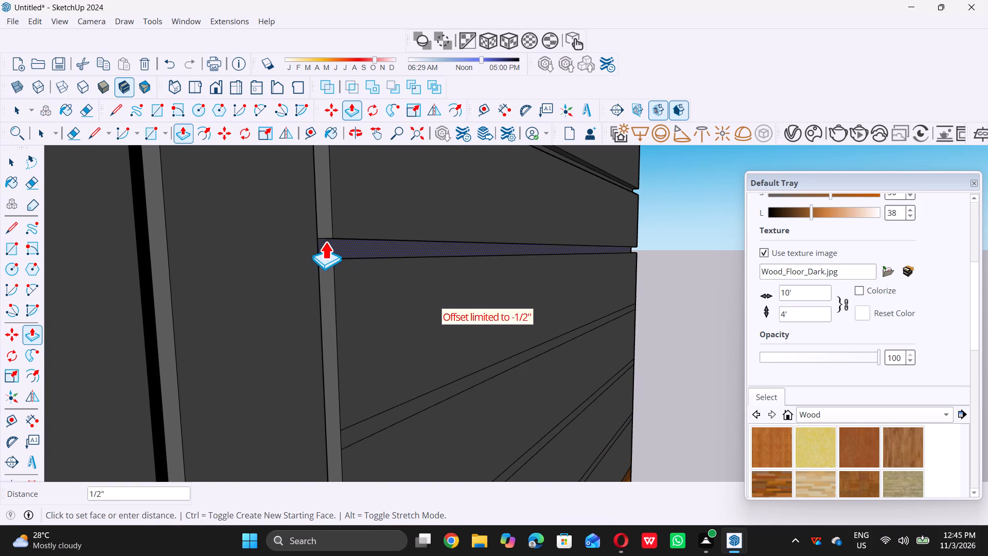
middle_click_drag(325, 241, 251, 260)
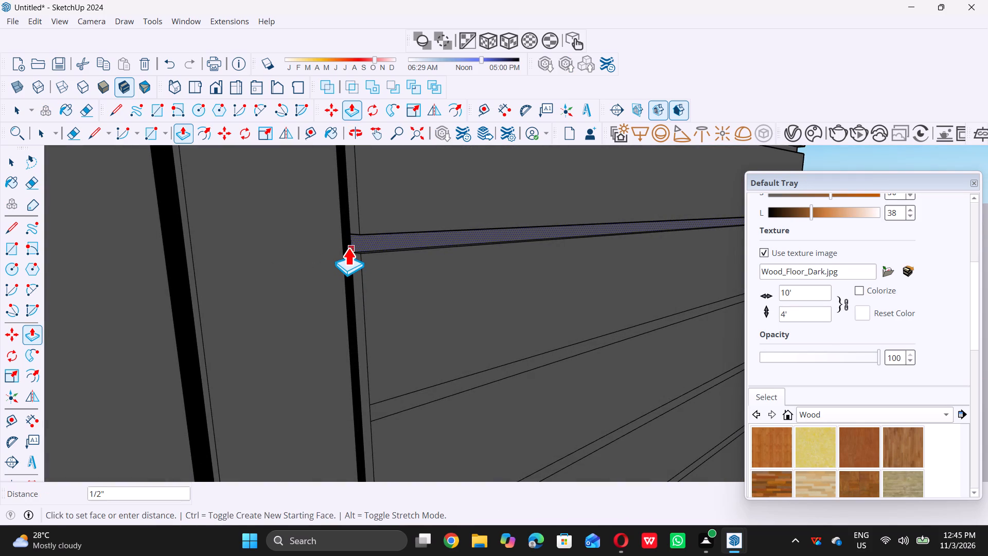
left_click(347, 239)
scroll(357, 245, "down", 11)
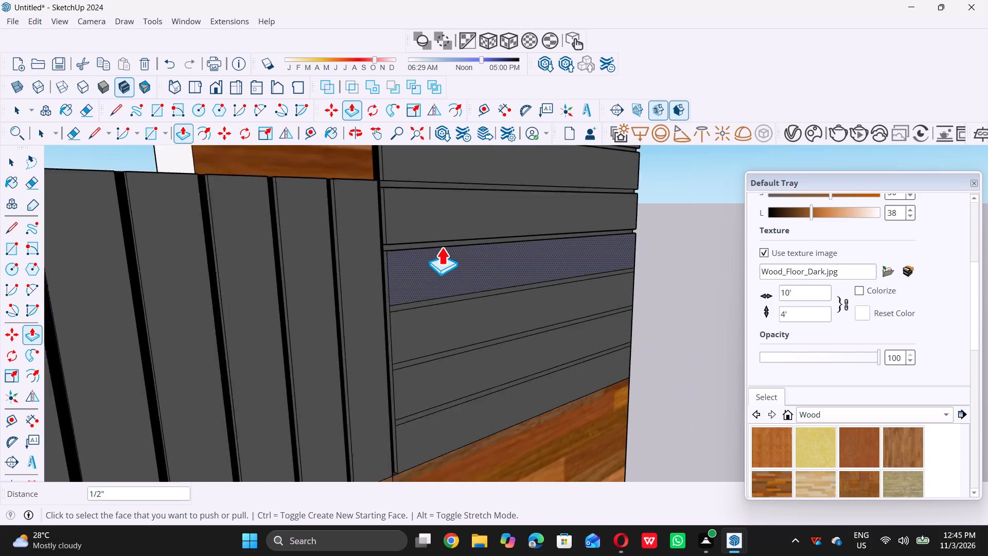
Apply the same 1/2 inch recess to the twenty-seventh narrow strip of the dark panel.
scroll(442, 247, "down", 5)
scroll(427, 338, "down", 3)
middle_click_drag(431, 355, 511, 341)
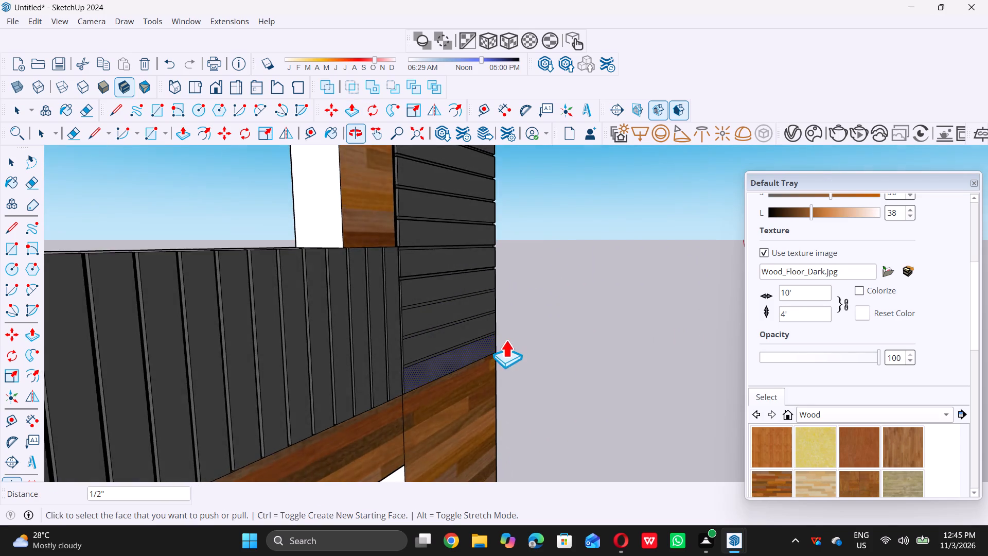
scroll(410, 305, "up", 20)
scroll(388, 328, "up", 4)
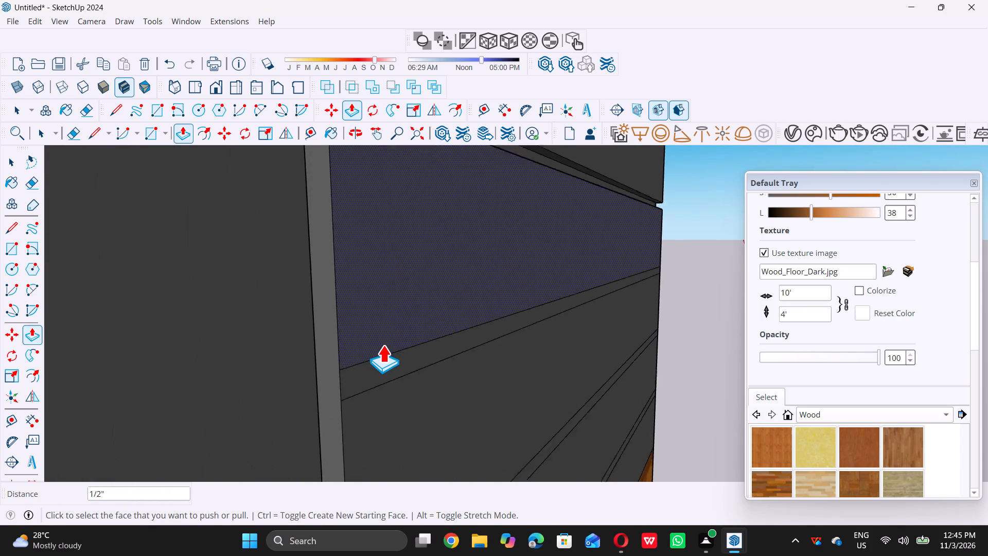
double_click(379, 371)
scroll(350, 374, "down", 9)
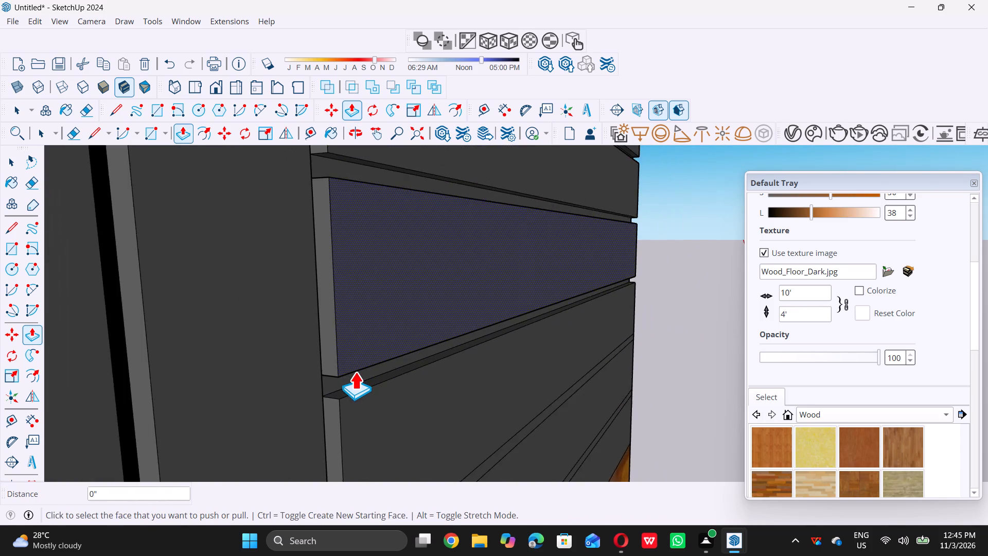
scroll(355, 372, "down", 16)
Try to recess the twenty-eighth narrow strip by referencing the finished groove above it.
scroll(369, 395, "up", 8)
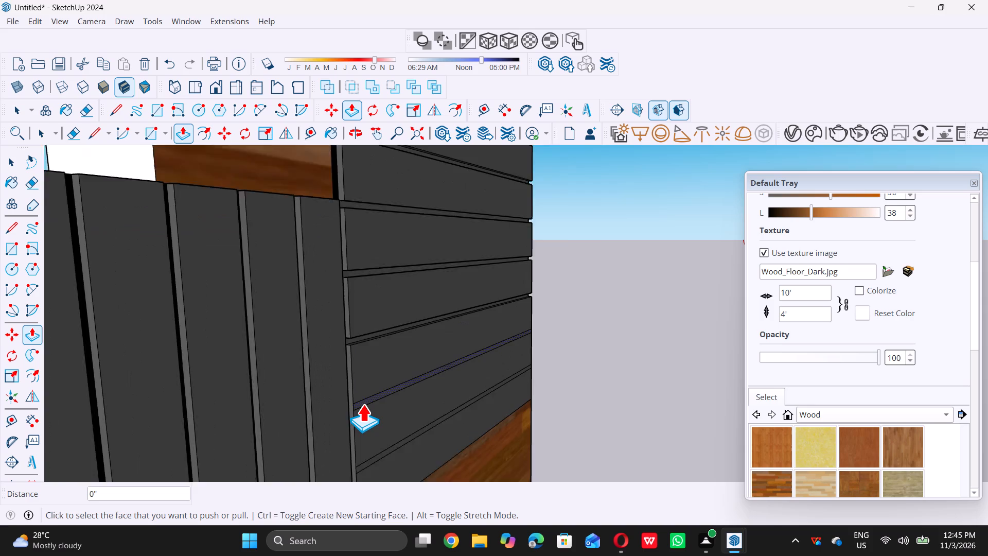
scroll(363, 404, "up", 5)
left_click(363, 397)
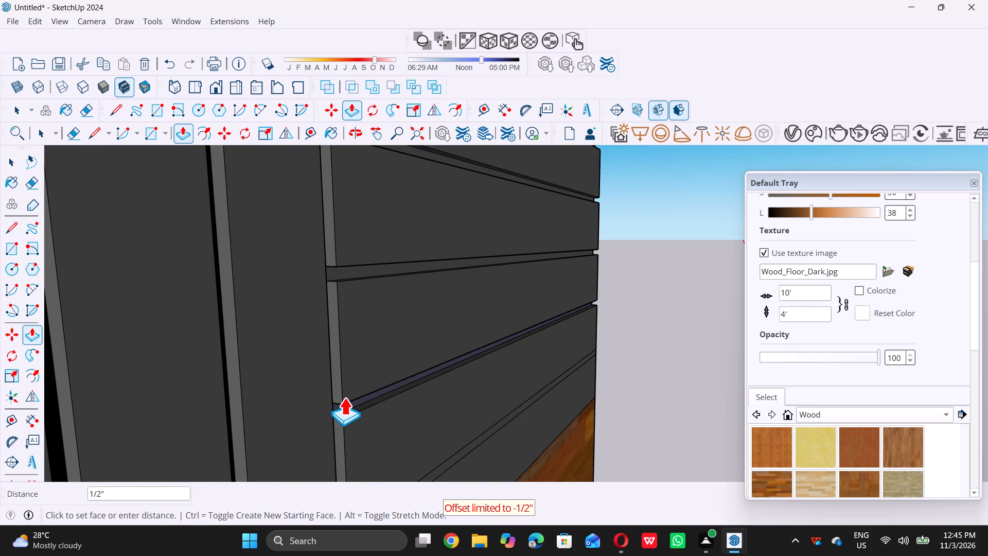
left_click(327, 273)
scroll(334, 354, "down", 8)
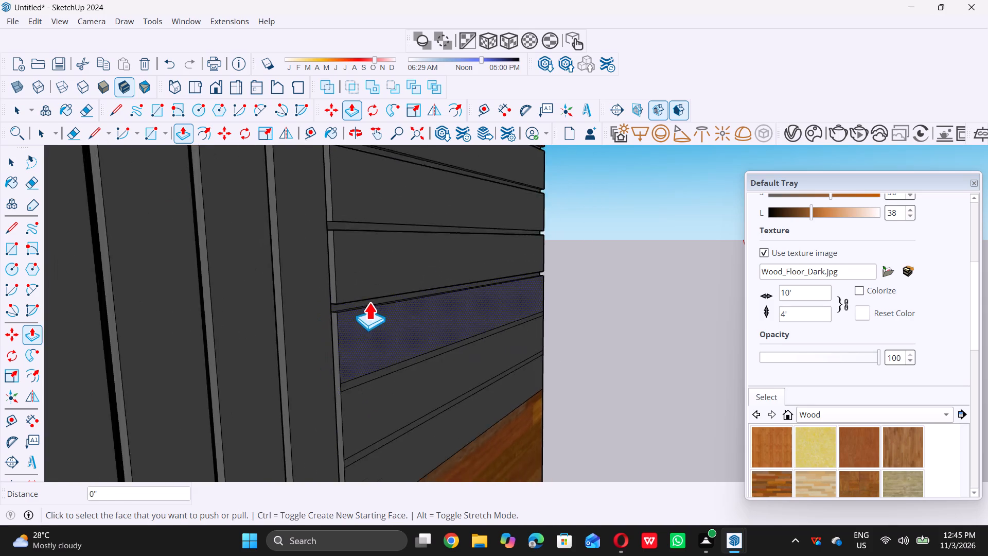
Push the twenty-eighth narrow strip of the dark panel inward 0.5 inch.
scroll(369, 302, "down", 6)
scroll(364, 352, "up", 19)
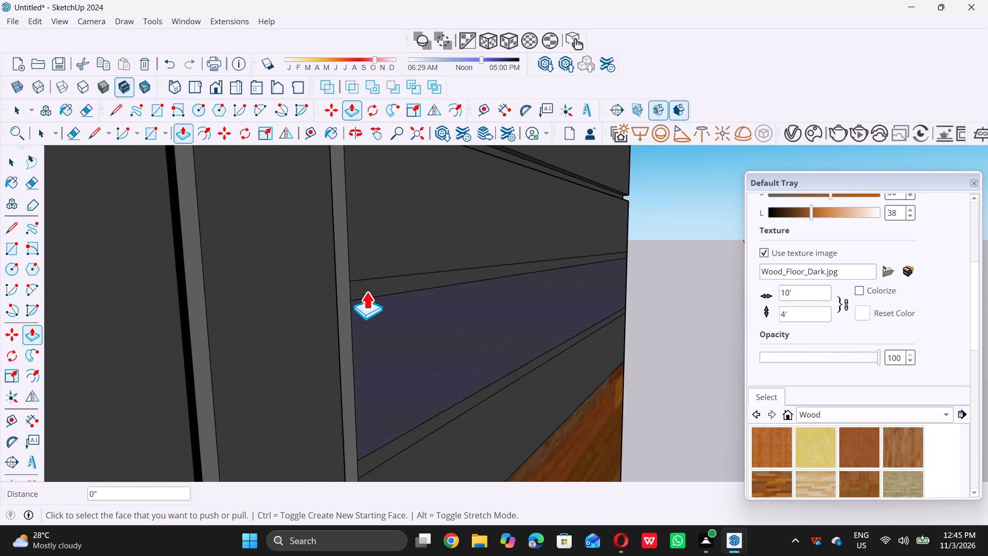
scroll(366, 291, "up", 1)
left_click(363, 283)
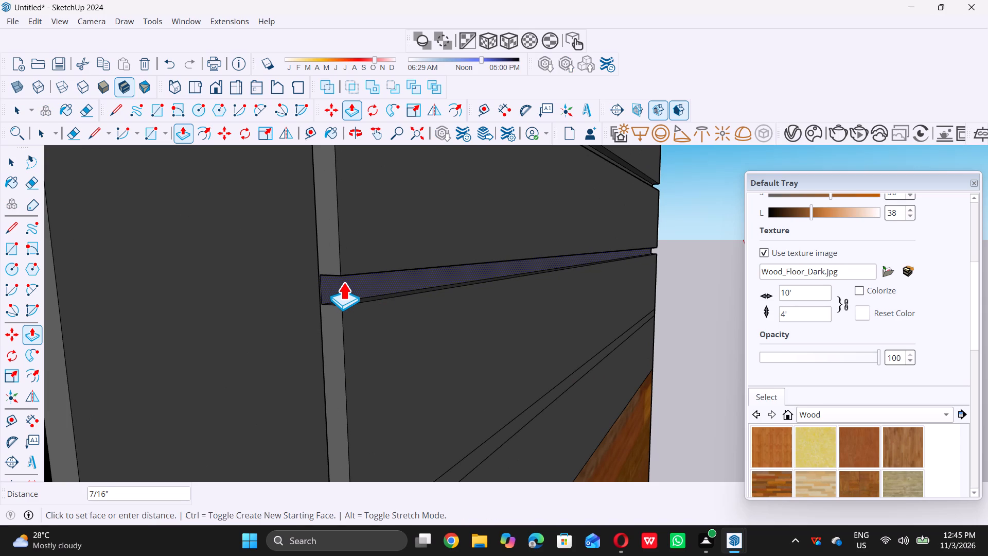
type("0.5")
key("shift+quotedbl")
key("Return")
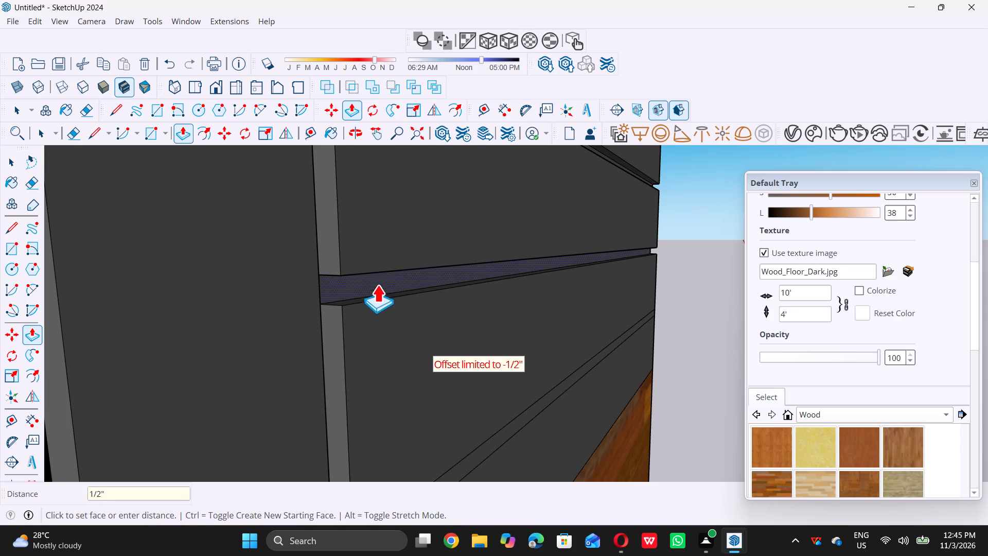
Push the twenty-ninth narrow strip of the dark panel, nearest the lower wood cladding, inward 0.5 inch.
scroll(387, 269, "down", 16)
scroll(396, 300, "up", 2)
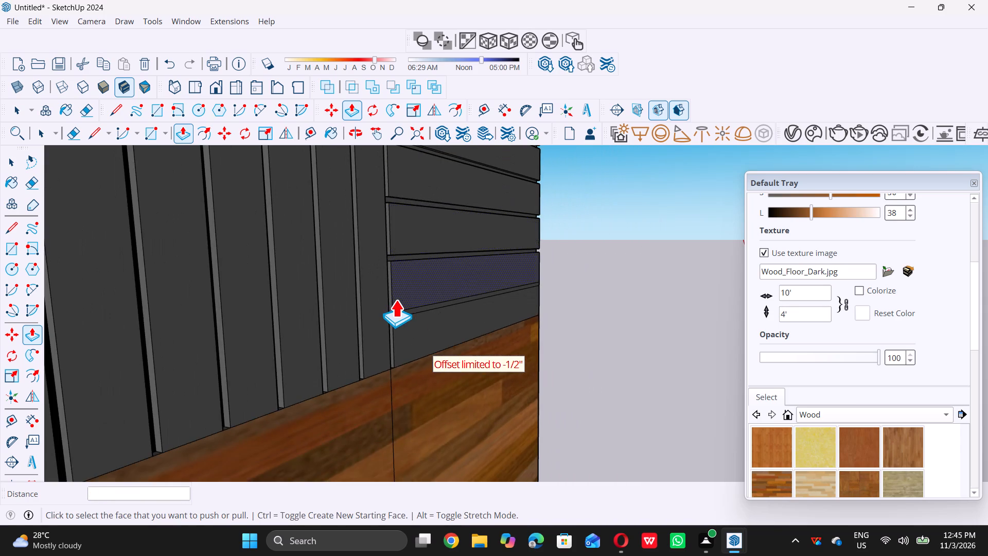
scroll(396, 300, "up", 17)
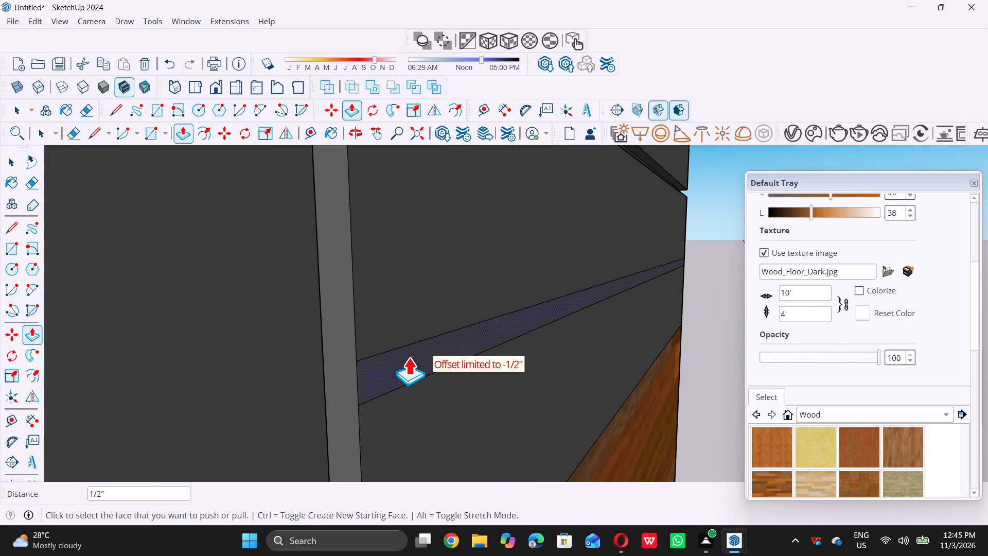
left_click(409, 357)
type("0.5")
key("shift+quotedbl")
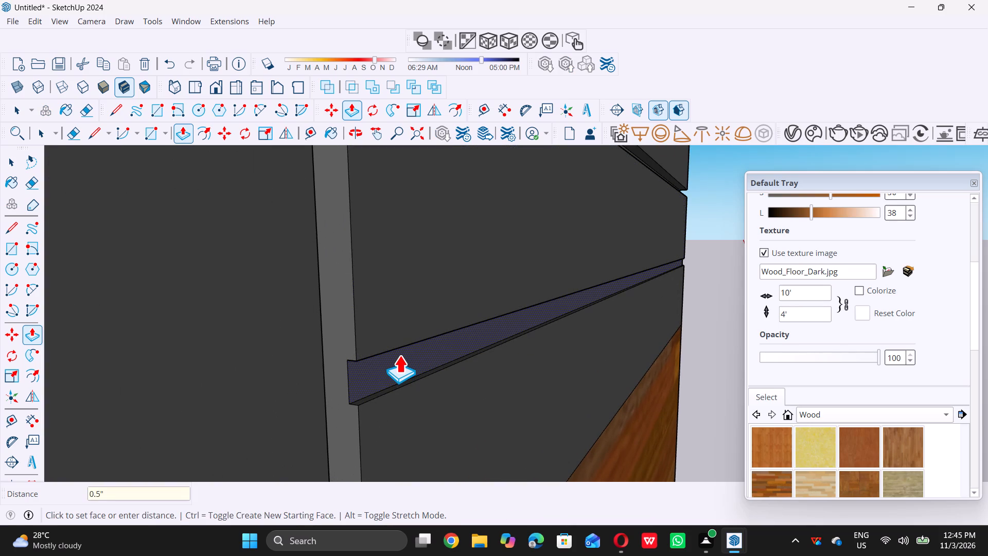
key("Return")
key("space")
Examine the finished grooves on the dark panel and the whole facade from the front.
scroll(376, 361, "down", 10)
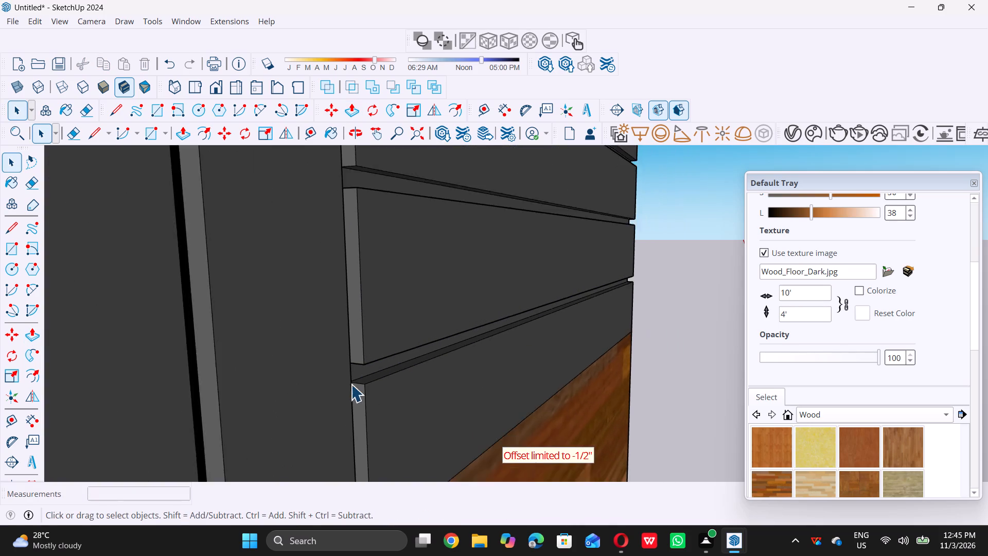
scroll(351, 384, "down", 20)
scroll(351, 384, "down", 12)
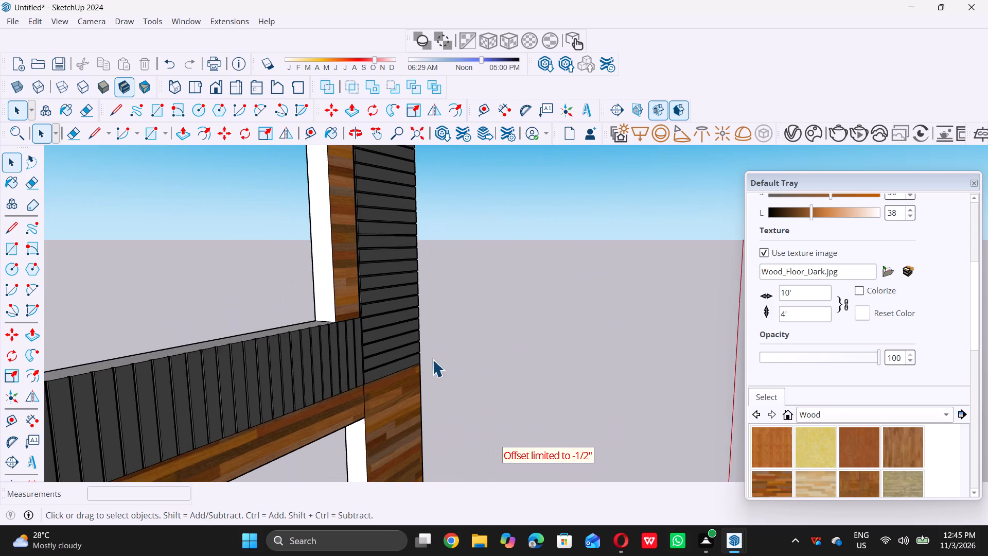
middle_click_drag(435, 347, 252, 345)
scroll(252, 345, "up", 1)
scroll(252, 345, "down", 13)
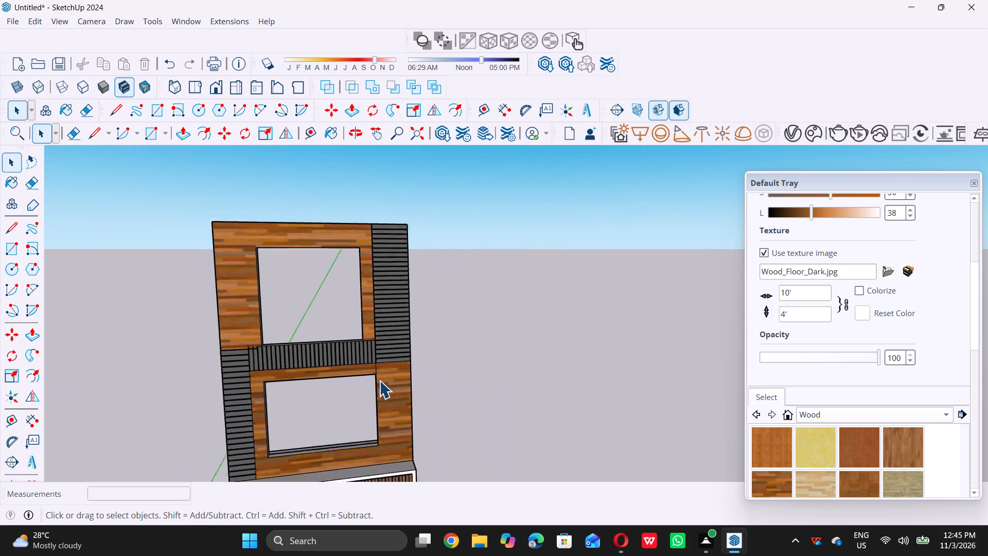
scroll(379, 380, "down", 14)
middle_click(399, 344)
middle_click_drag(398, 343, 364, 328)
middle_click_drag(362, 328, 340, 323)
scroll(392, 365, "up", 6)
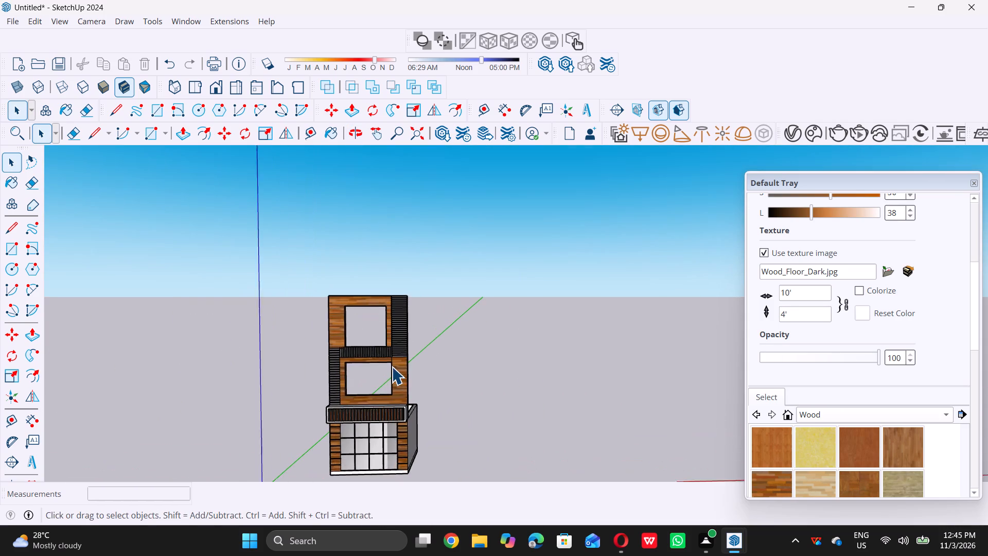
scroll(391, 365, "up", 4)
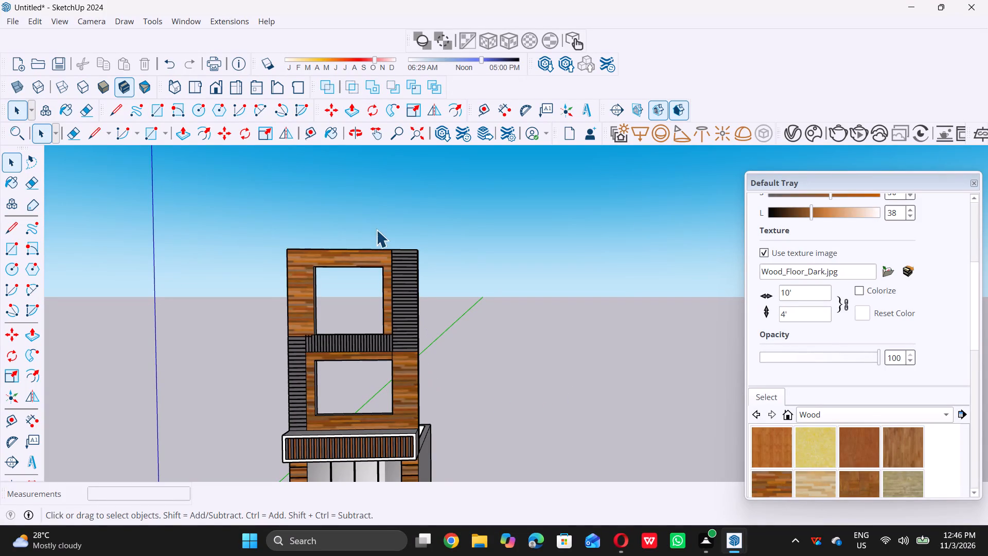
Extrude the top face of the horizontally grooved dark column upward 3'.
middle_click_drag(374, 228, 354, 303)
middle_click(354, 304)
scroll(394, 234, "up", 6)
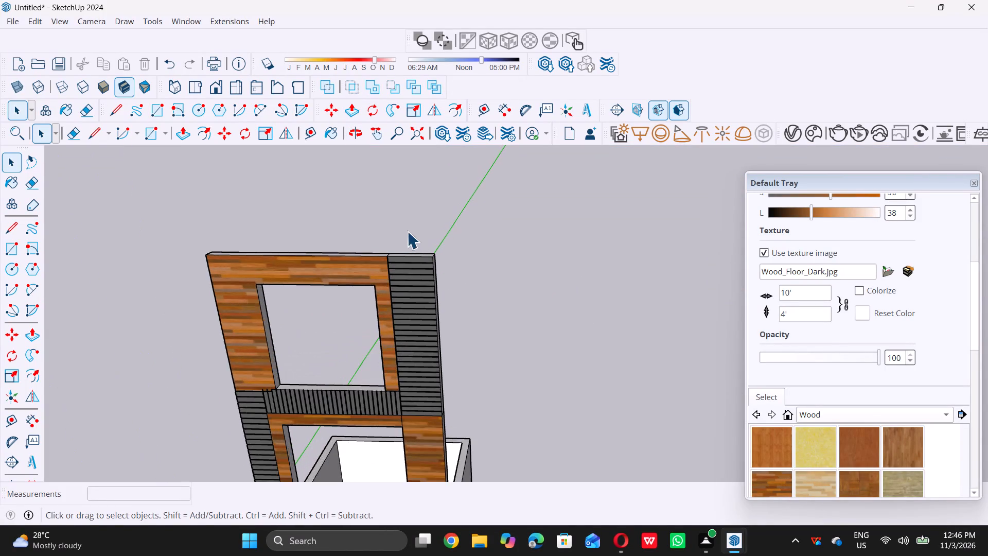
scroll(409, 234, "up", 5)
scroll(435, 227, "down", 6)
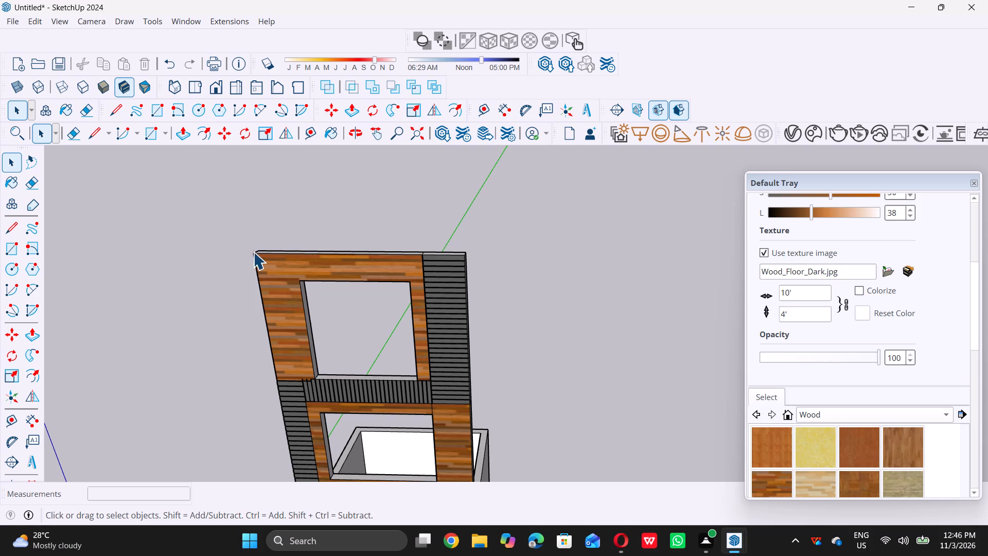
middle_click_drag(419, 243, 401, 282)
middle_click(401, 282)
scroll(435, 264, "up", 6)
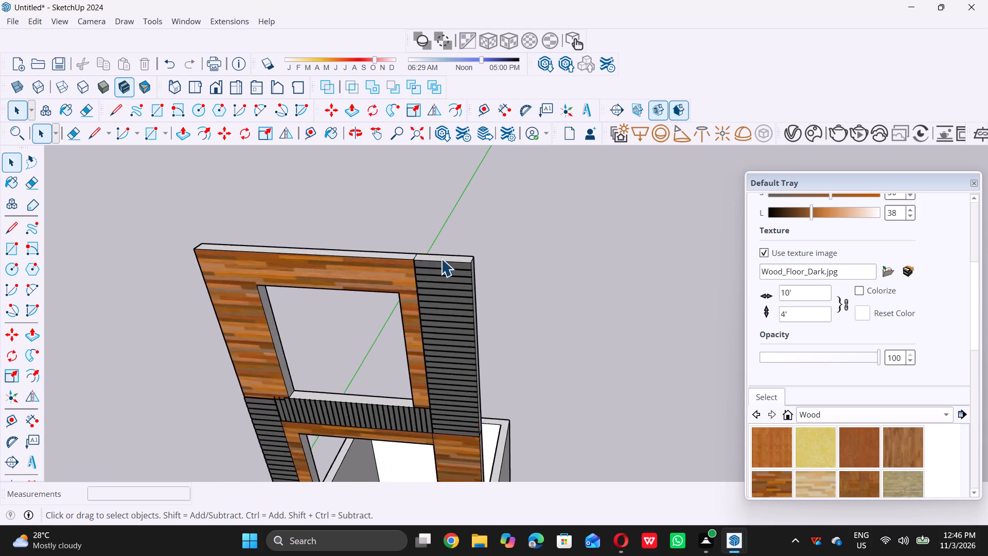
scroll(432, 255, "up", 15)
double_click(444, 262)
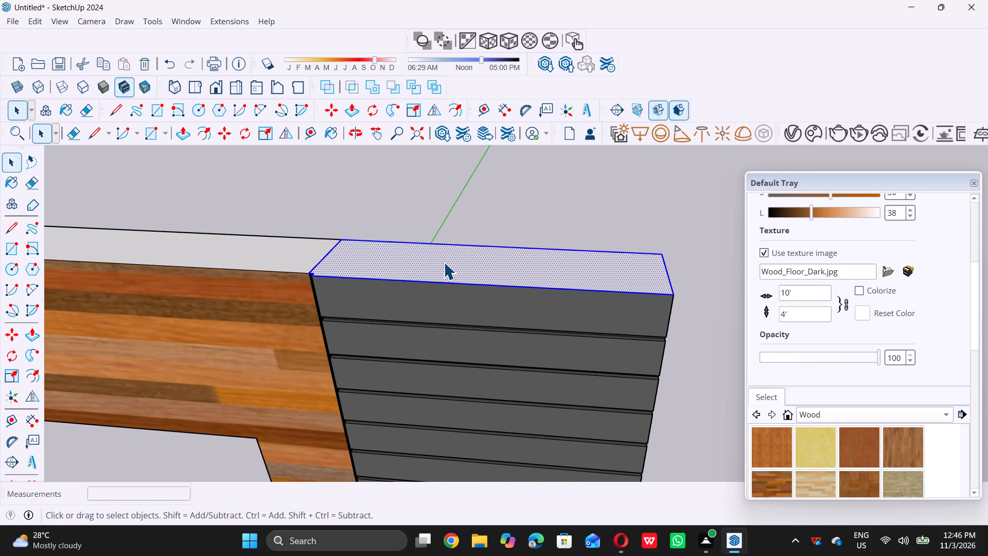
key("p")
double_click(449, 261)
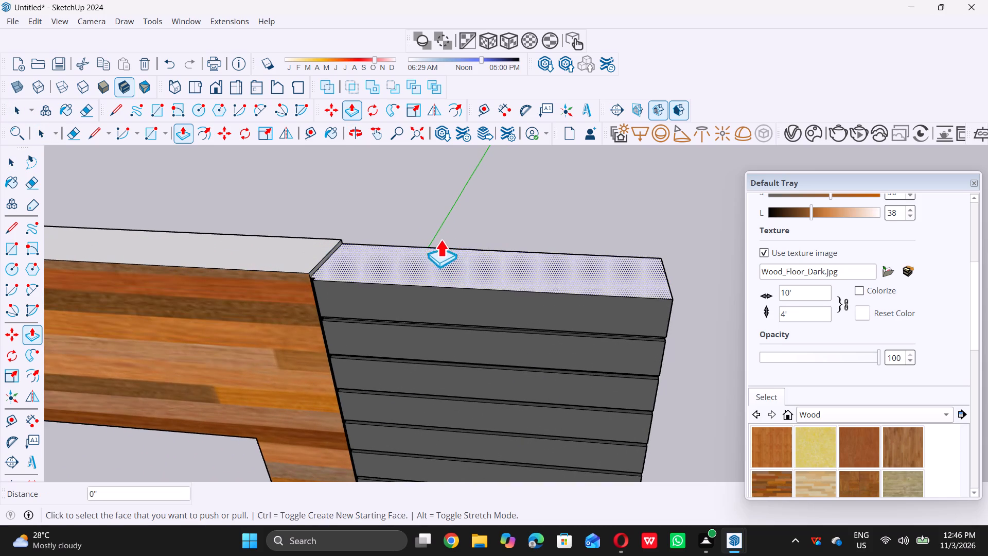
key("ctrl+z")
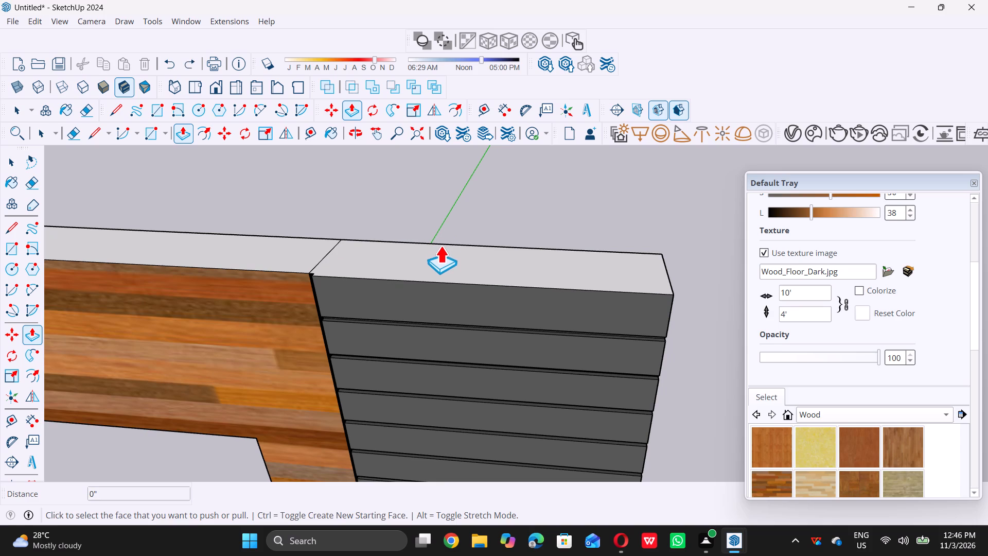
left_click(444, 254)
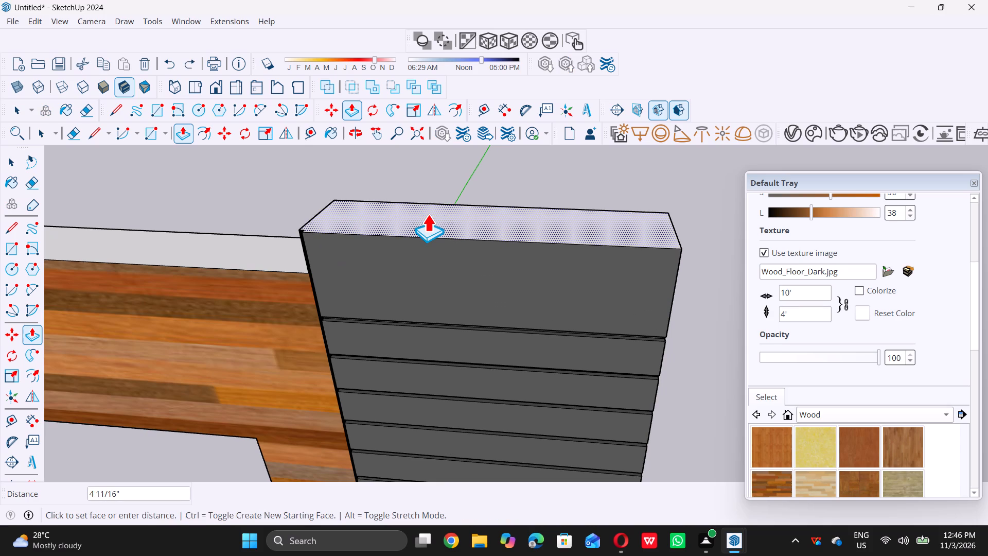
key("3")
key("apostrophe")
key("Return")
key("space")
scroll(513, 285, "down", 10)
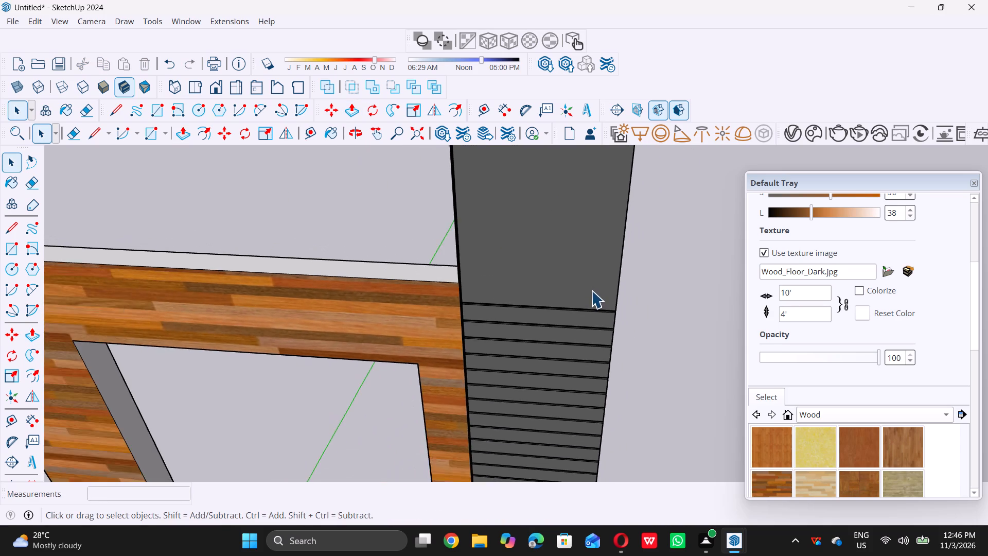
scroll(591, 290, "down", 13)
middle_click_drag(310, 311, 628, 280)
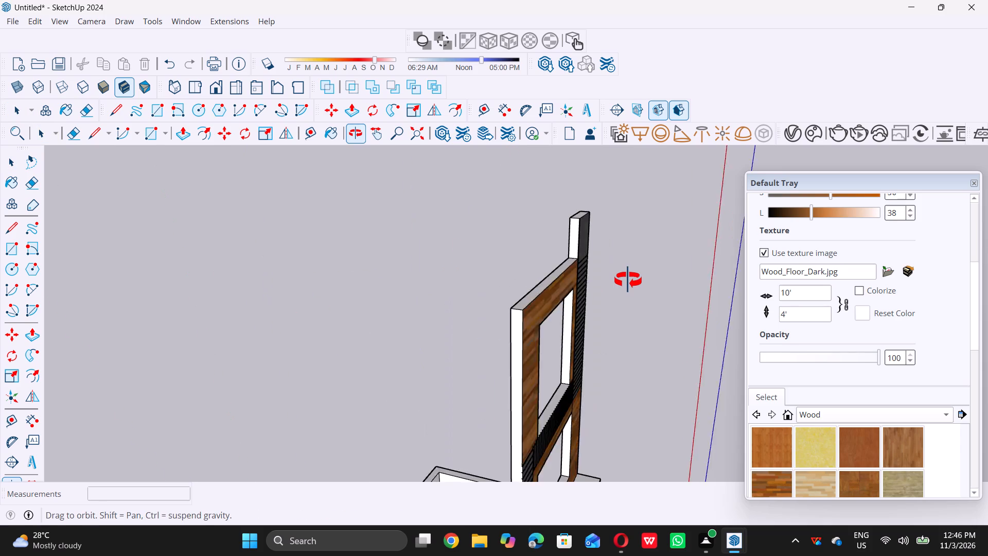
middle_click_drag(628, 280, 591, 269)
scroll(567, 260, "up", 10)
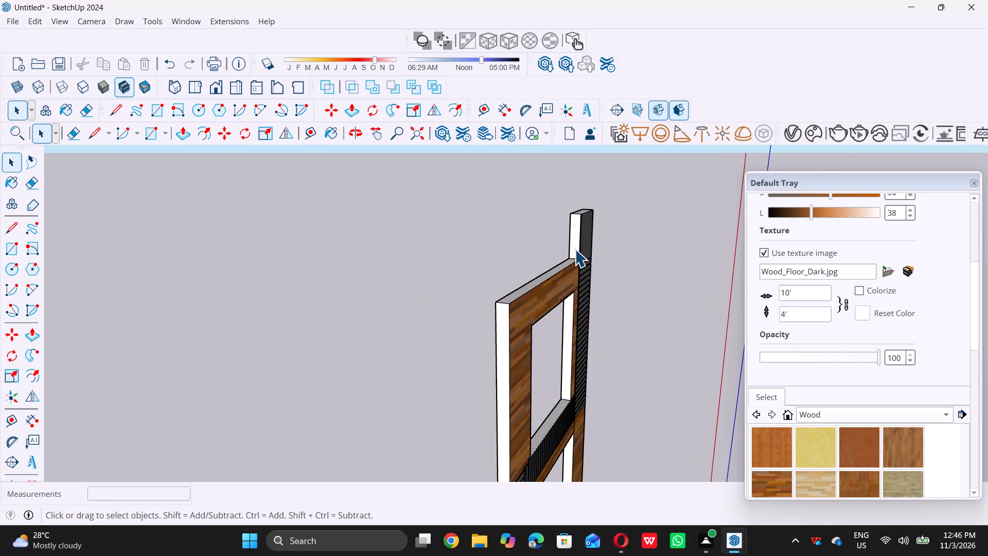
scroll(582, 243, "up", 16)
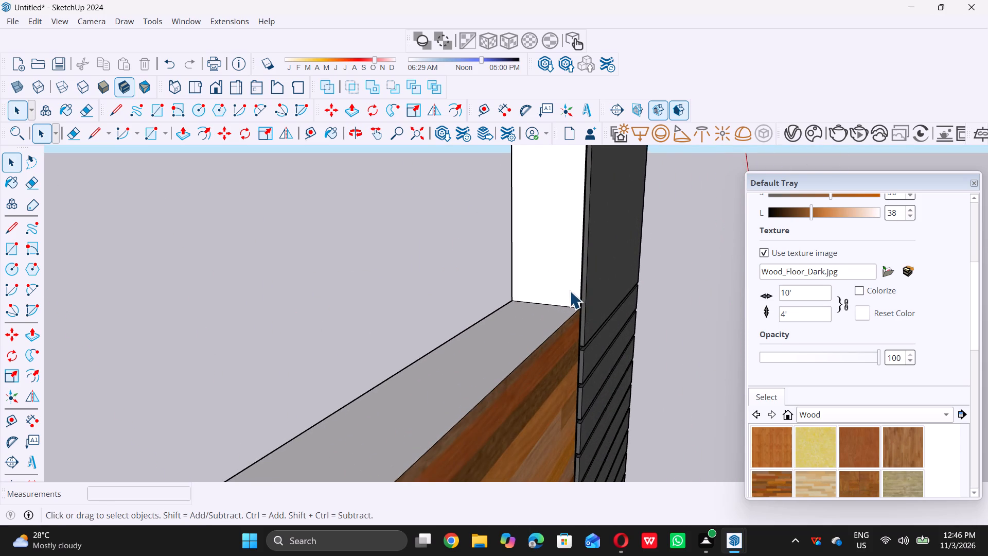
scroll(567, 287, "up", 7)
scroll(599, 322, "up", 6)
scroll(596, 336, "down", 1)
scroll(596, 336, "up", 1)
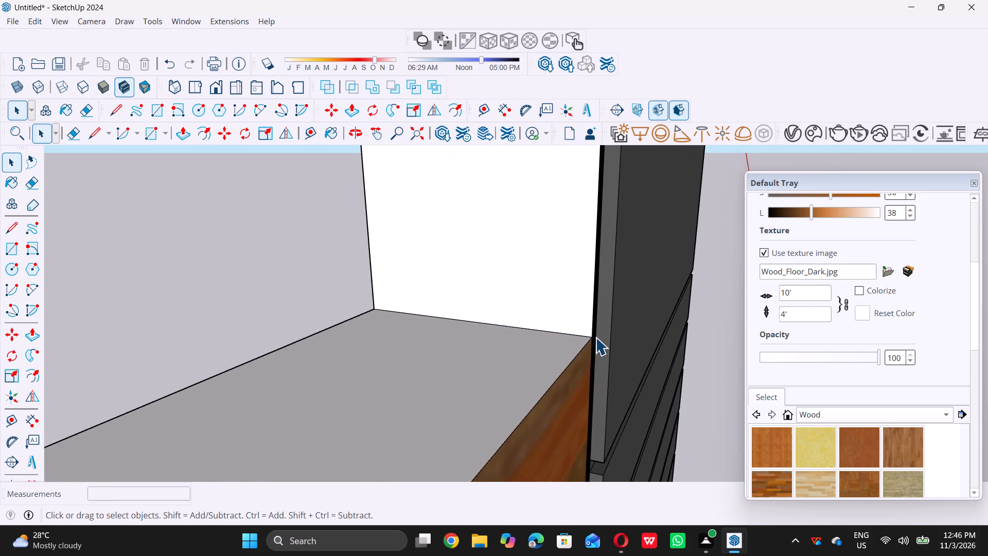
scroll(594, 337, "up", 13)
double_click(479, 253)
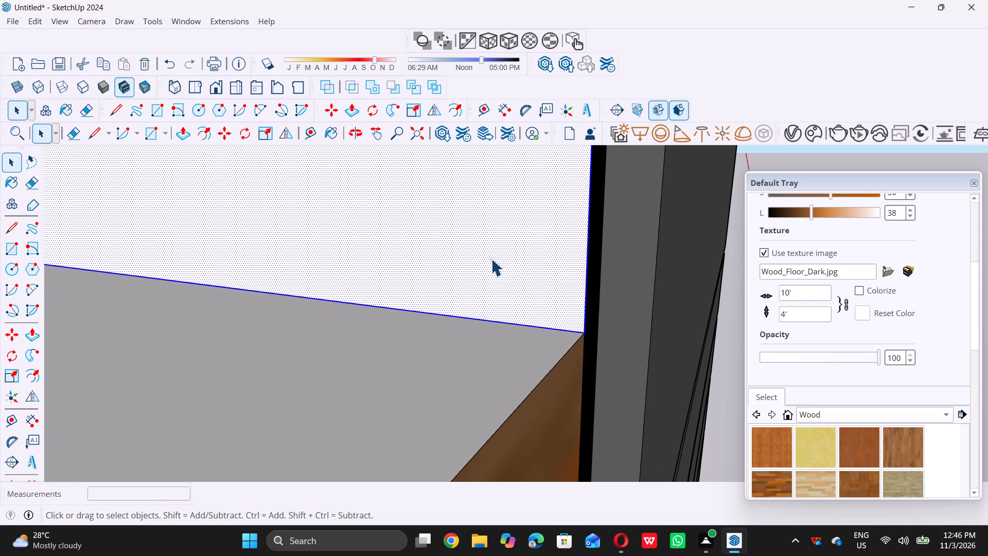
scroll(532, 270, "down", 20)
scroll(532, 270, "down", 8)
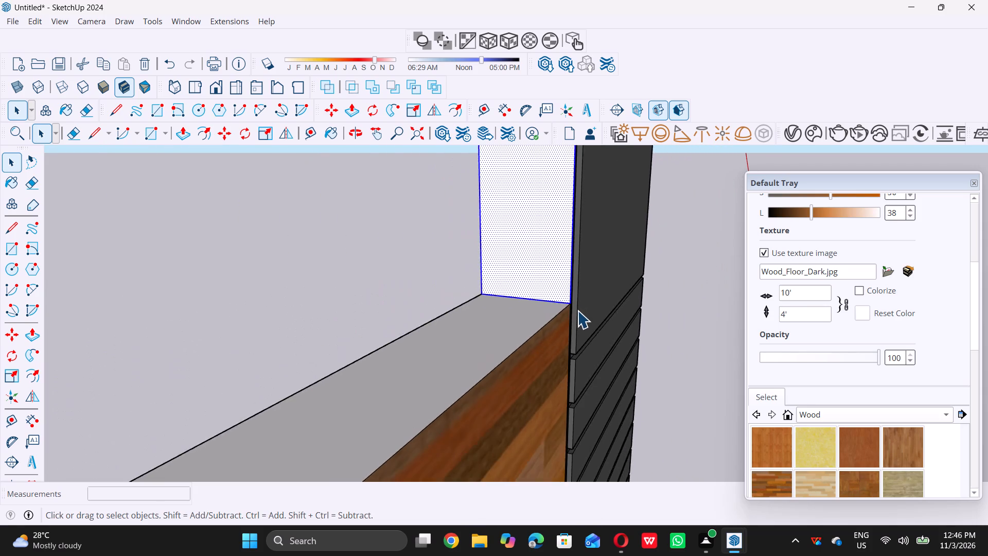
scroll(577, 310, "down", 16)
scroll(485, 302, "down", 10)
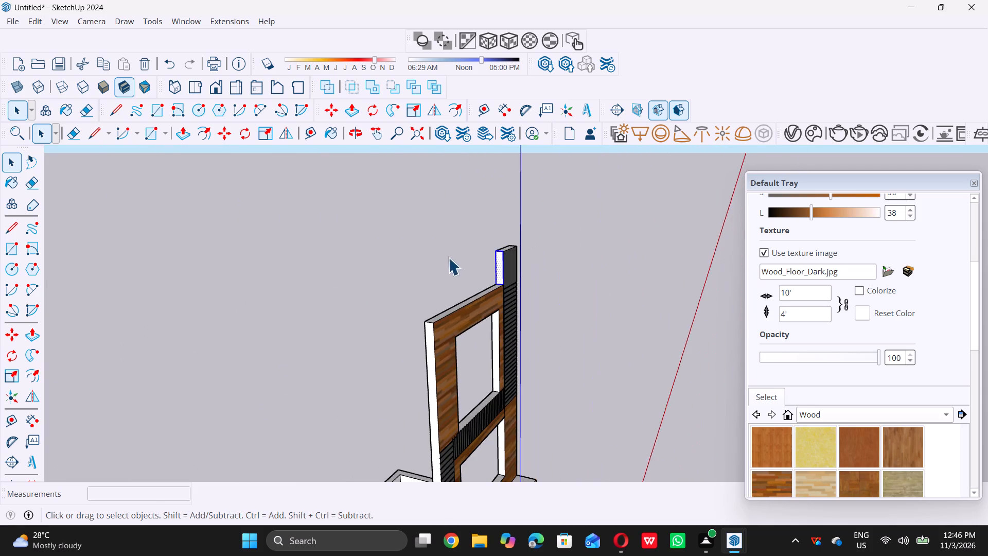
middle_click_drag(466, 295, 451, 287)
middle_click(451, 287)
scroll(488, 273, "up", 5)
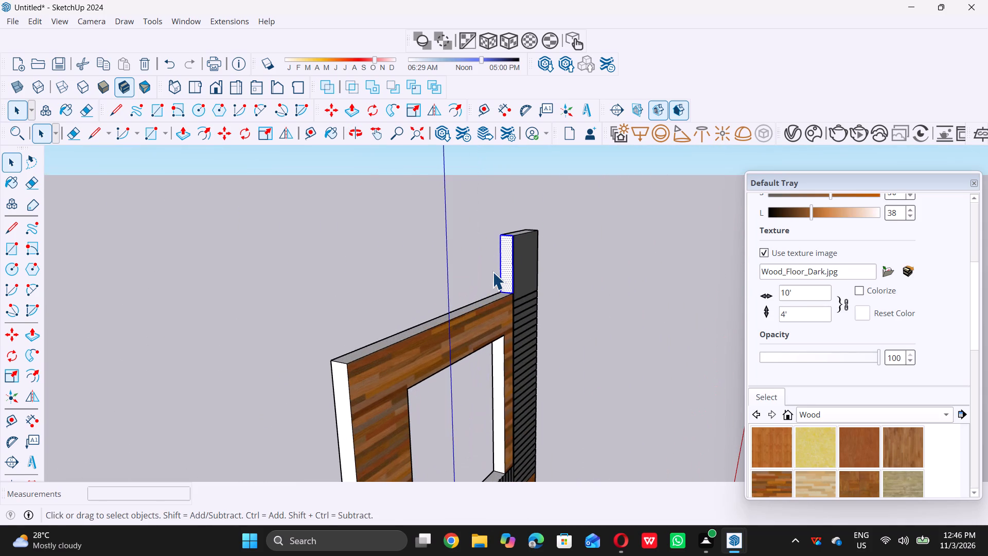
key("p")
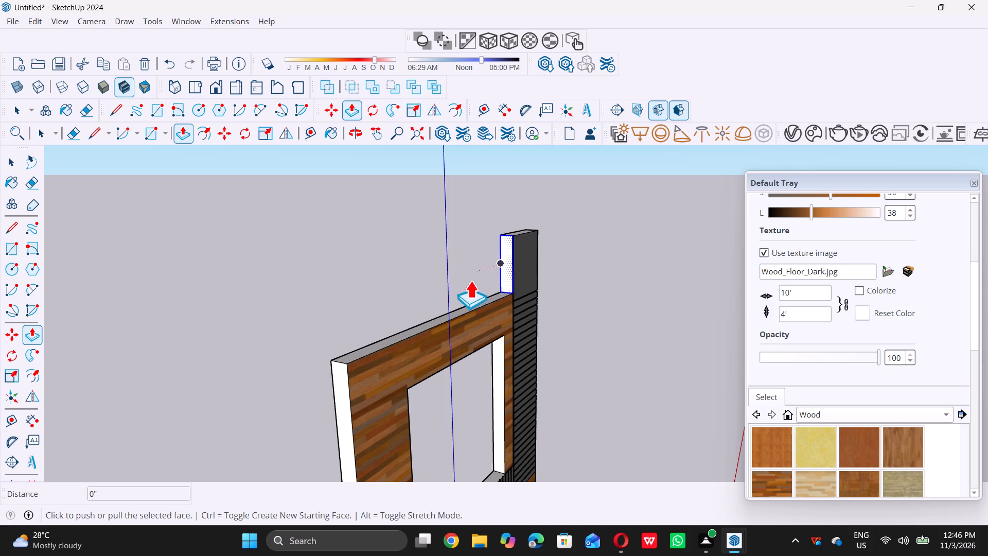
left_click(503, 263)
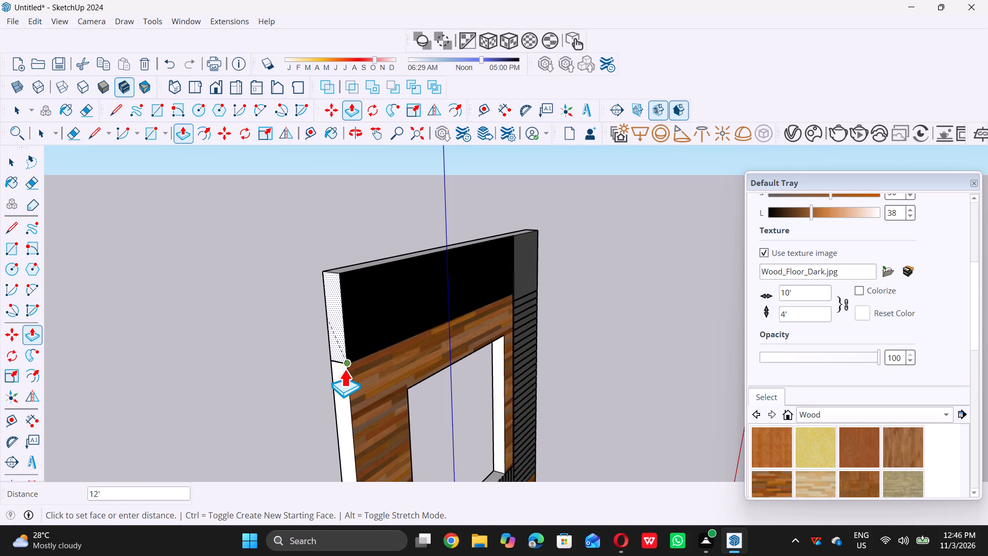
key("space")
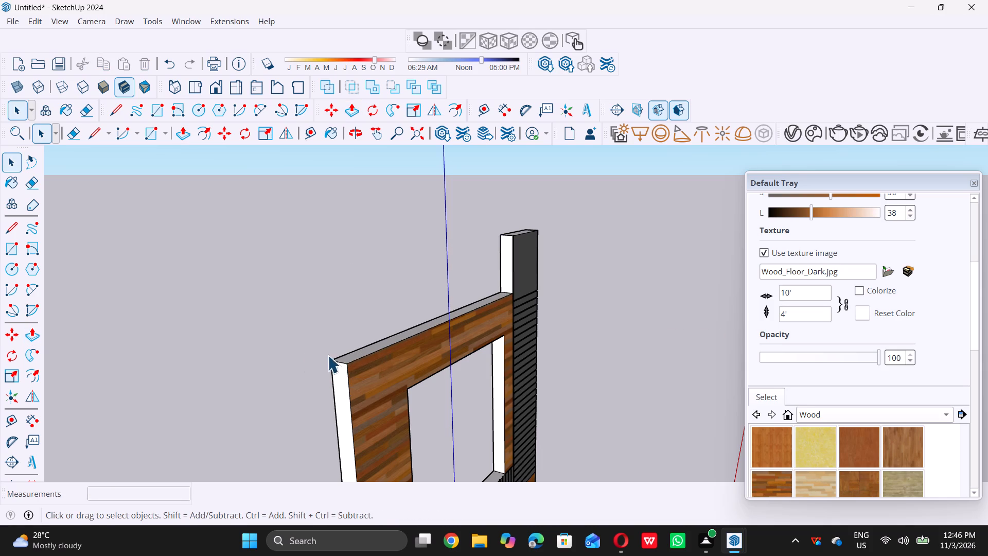
Extrude the inner side face of the raised dark column 12' across the wood-clad wall's top to its far end.
scroll(501, 263, "up", 10)
left_click(511, 259)
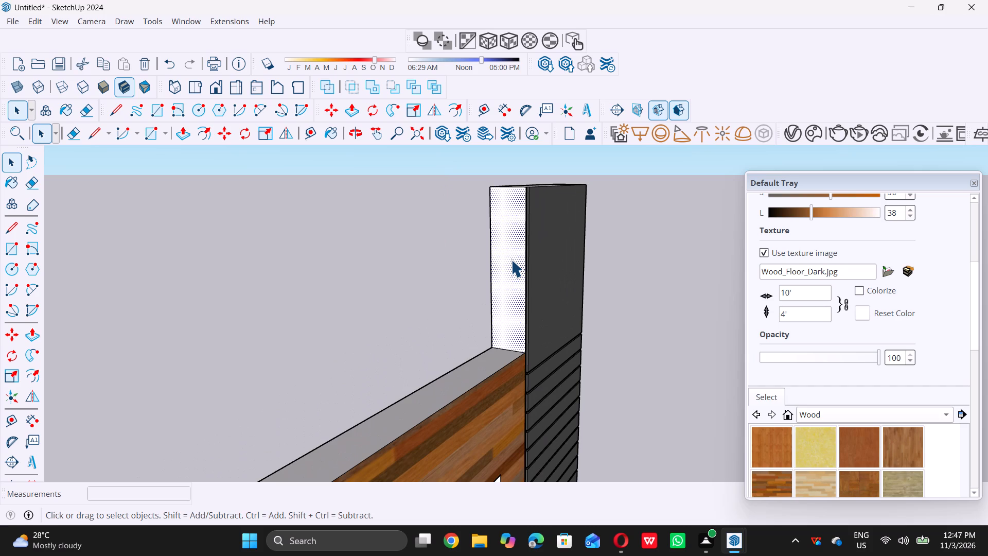
key("p")
left_click(509, 261)
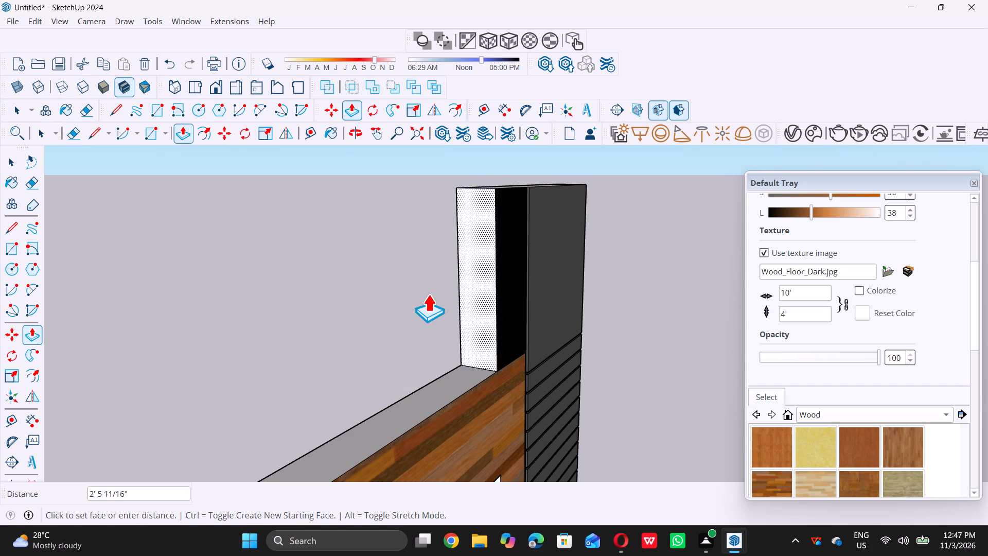
scroll(431, 293, "down", 16)
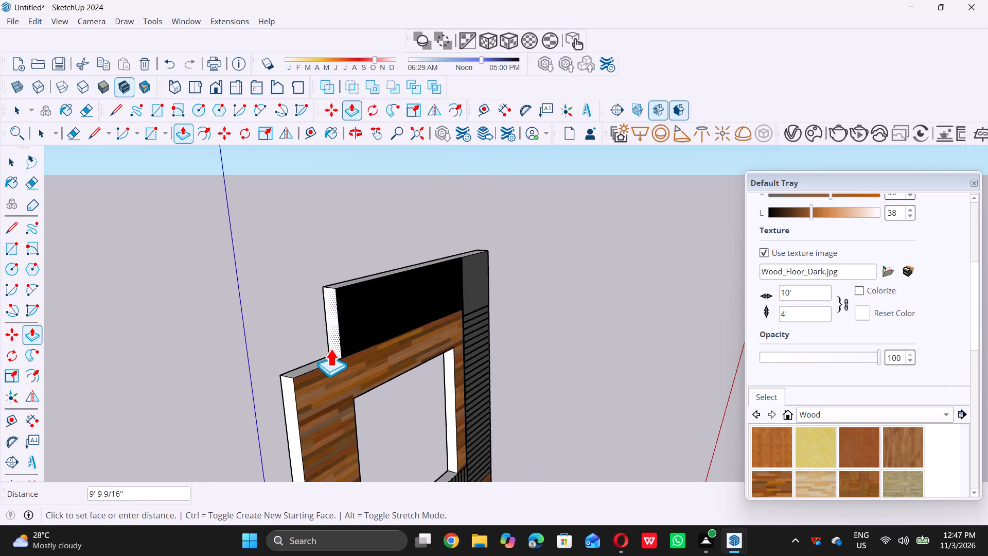
double_click(296, 387)
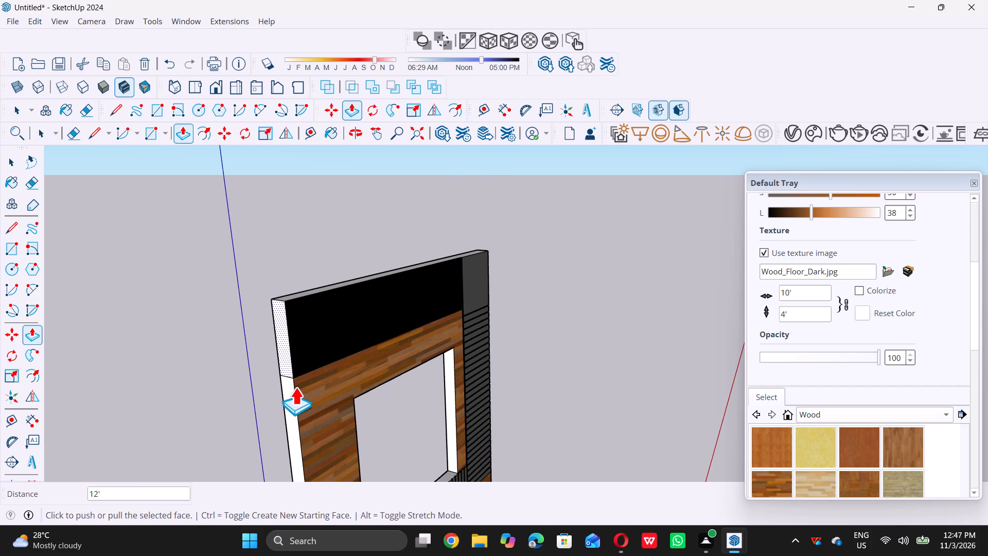
key("space")
Paint the front face of the black band above the wood cladding with the near-white colour from the Colors-Named collection.
scroll(303, 384, "down", 6)
middle_click_drag(404, 360, 244, 312)
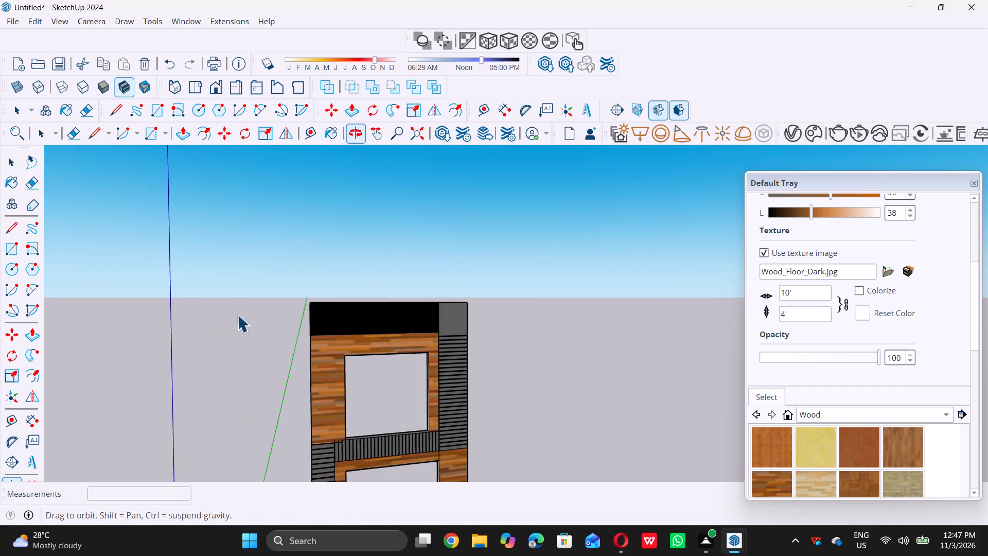
double_click(948, 413)
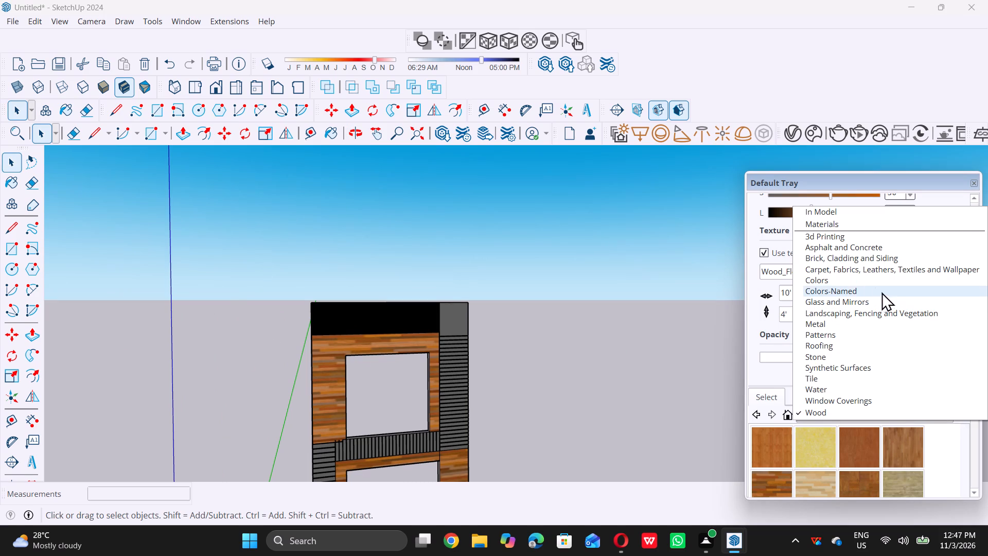
double_click(846, 290)
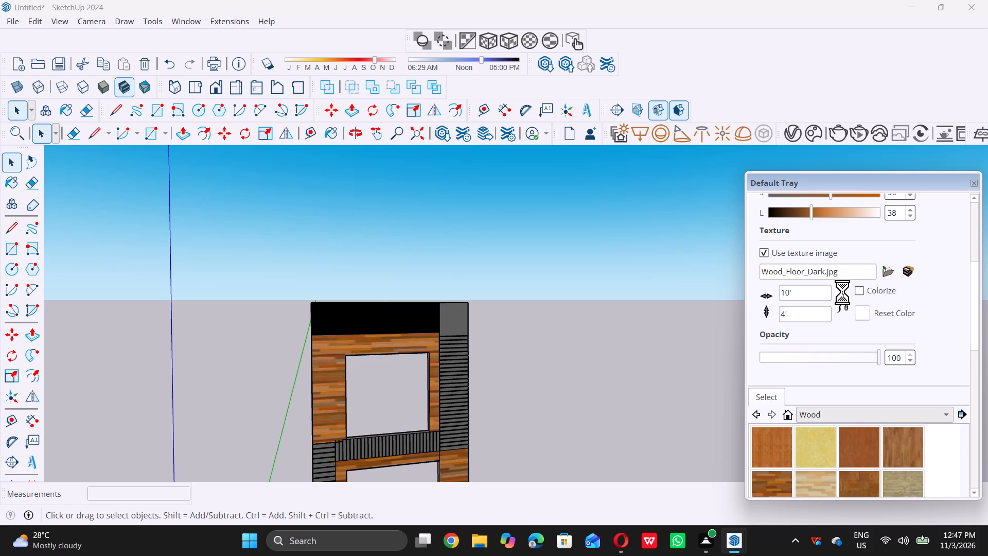
scroll(842, 296, "down", 20)
scroll(842, 296, "down", 6)
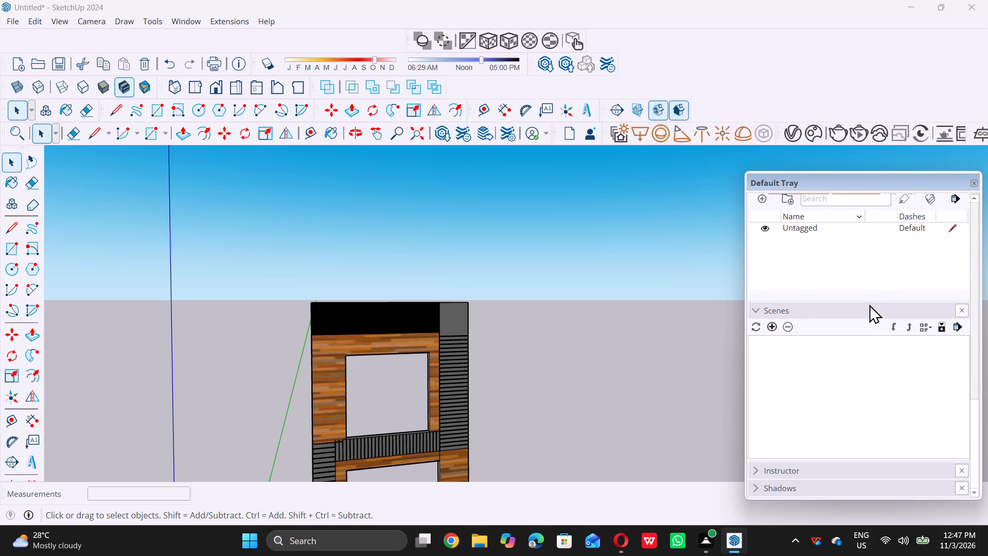
scroll(862, 308, "up", 6)
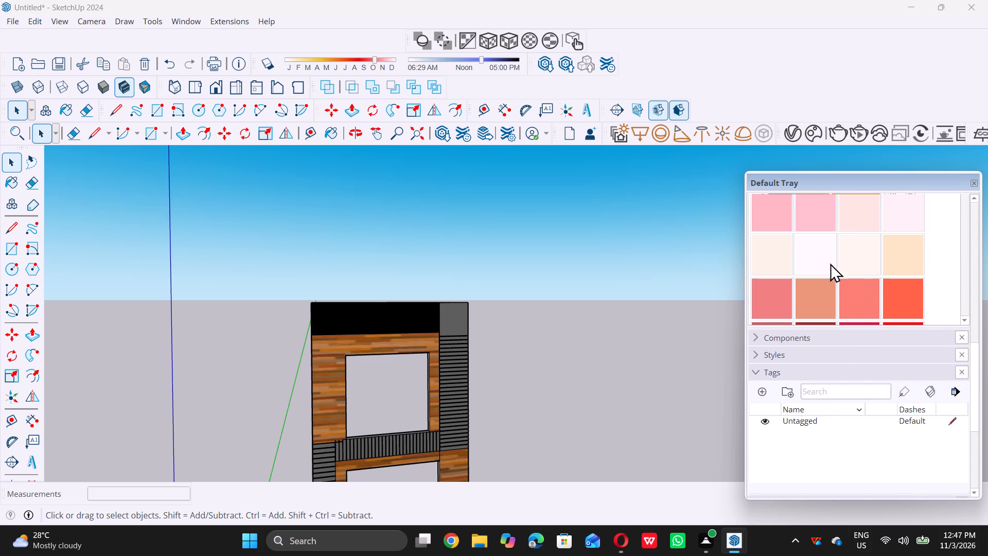
left_click(810, 254)
left_click(408, 319)
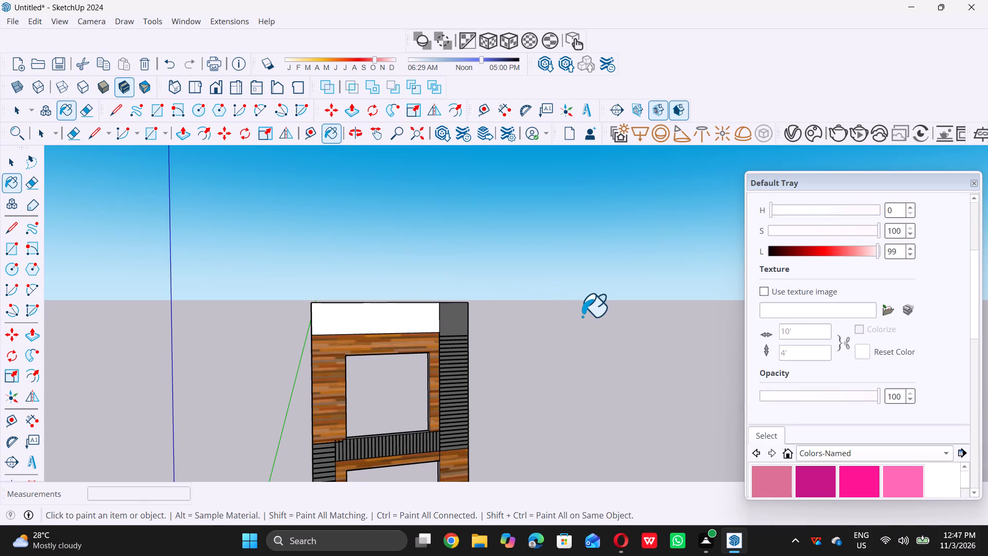
key("space")
Draw a 3' vertical line across the white top band, aligned with the upper window opening's edge farthest from the dark column.
middle_click_drag(568, 319, 471, 311)
scroll(467, 335, "up", 9)
middle_click_drag(436, 354, 466, 347)
scroll(466, 347, "up", 3)
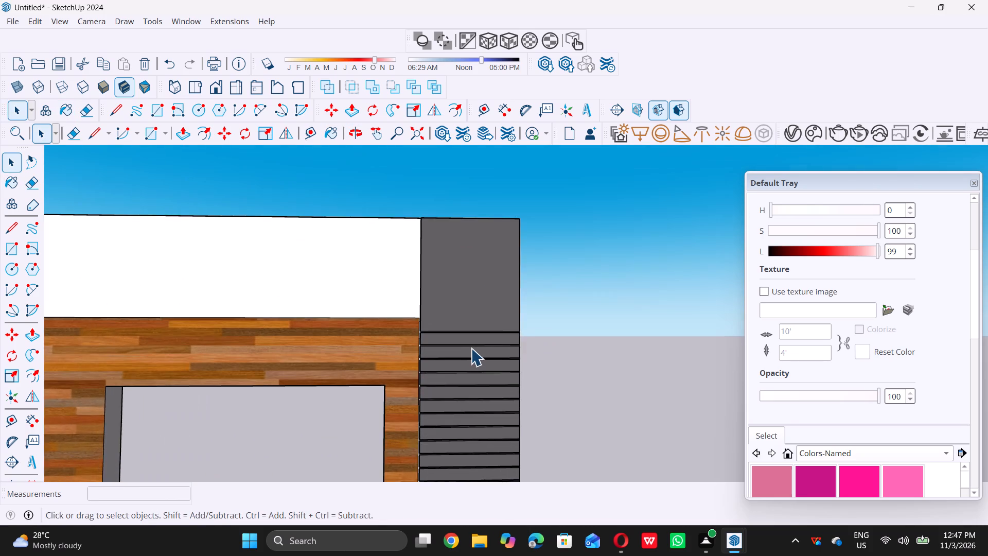
scroll(471, 348, "up", 1)
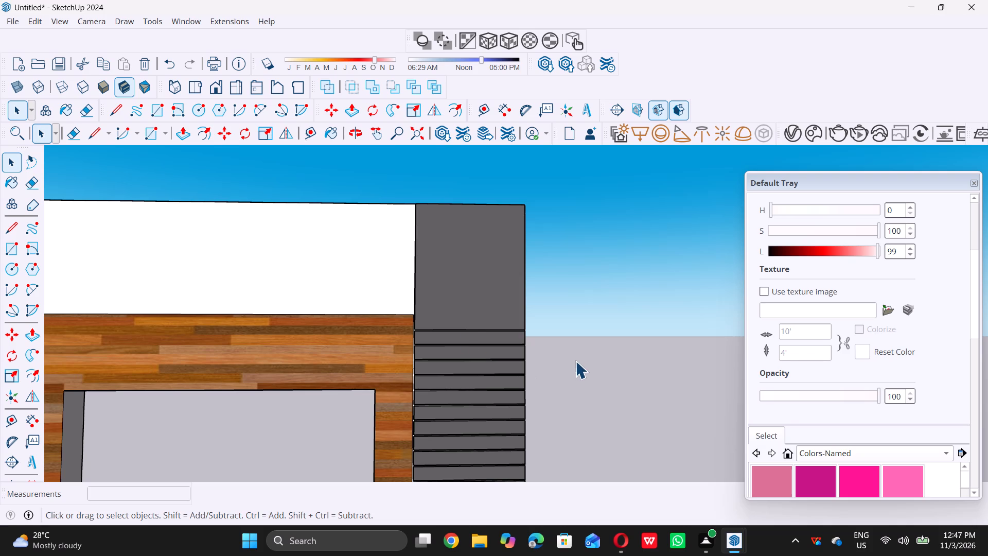
scroll(579, 355, "down", 6)
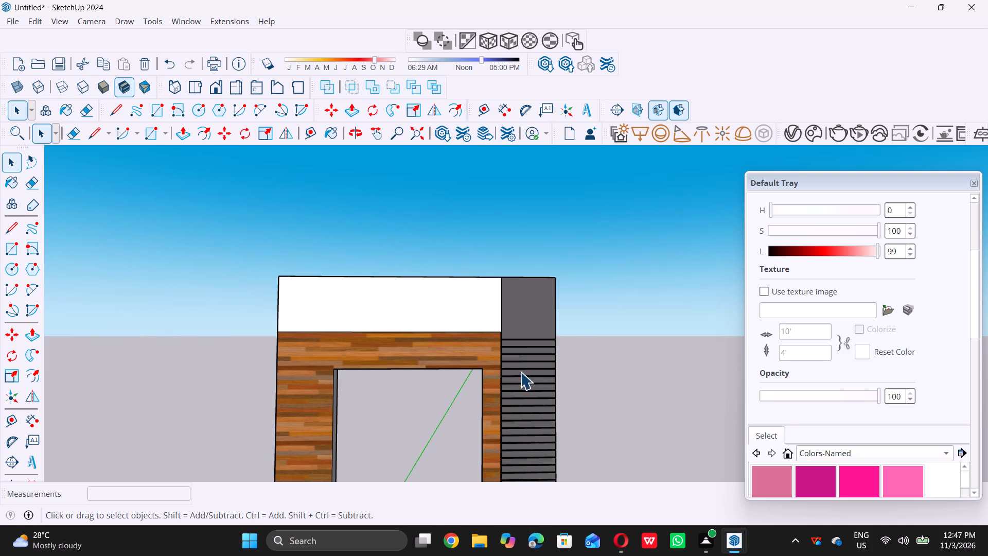
middle_click_drag(356, 316, 369, 310)
middle_click(369, 310)
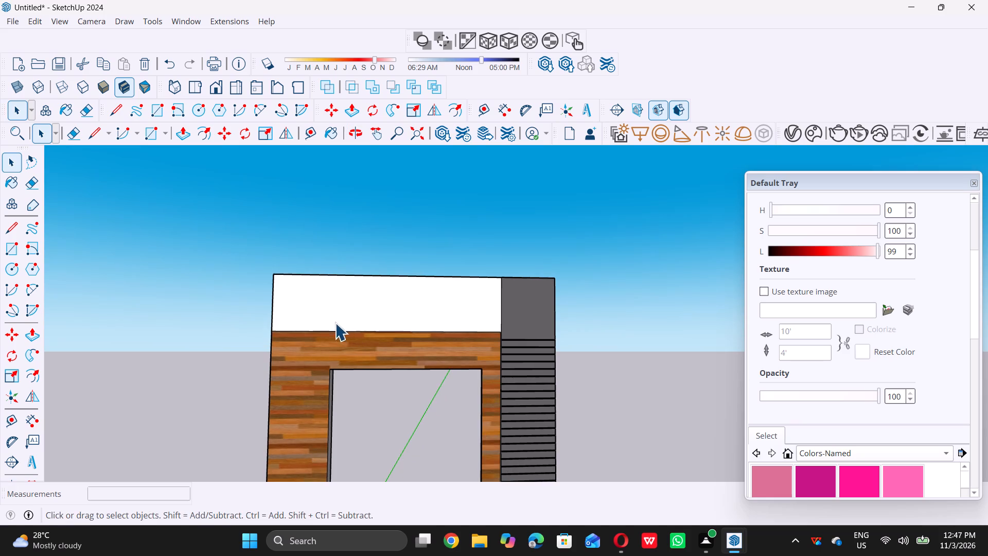
scroll(330, 321, "up", 9)
key("l")
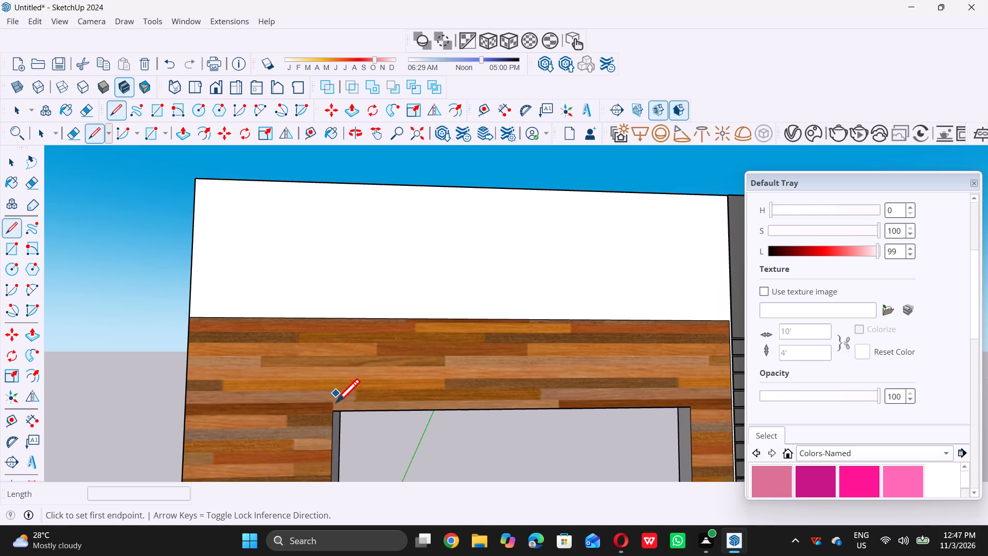
triple_click(335, 317)
left_click(335, 317)
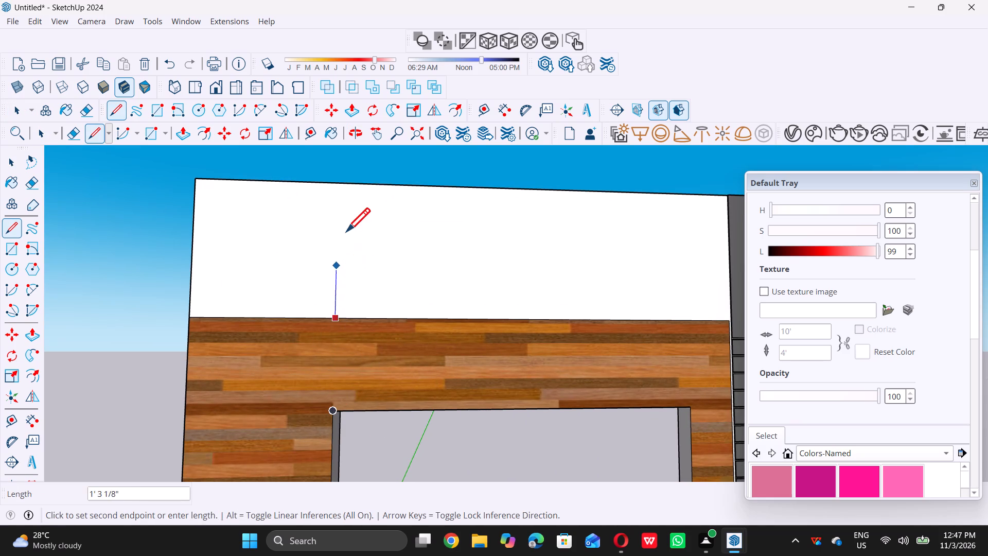
left_click(339, 182)
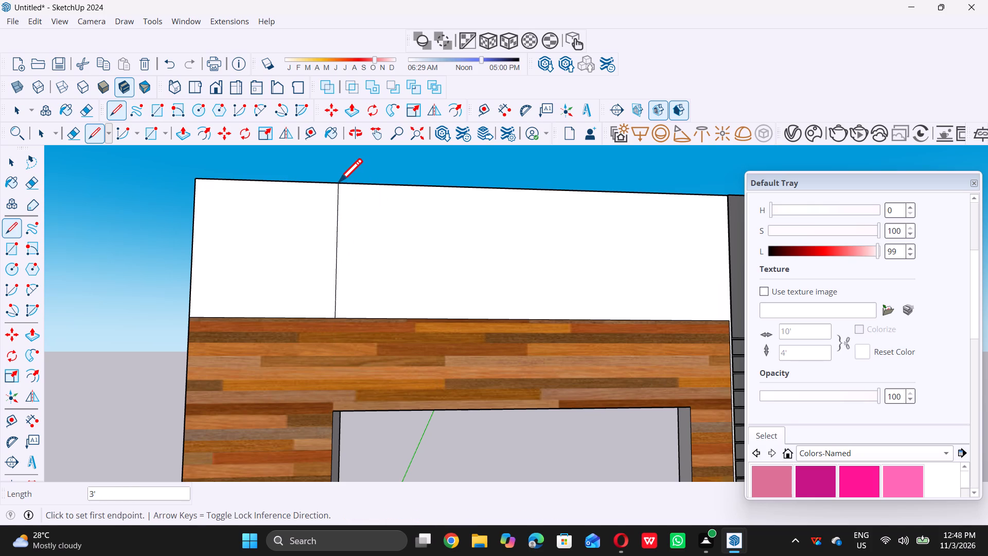
key("space")
Examine the divided top band, the grooved panels and the whole tower facade from several angles.
scroll(337, 186, "down", 11)
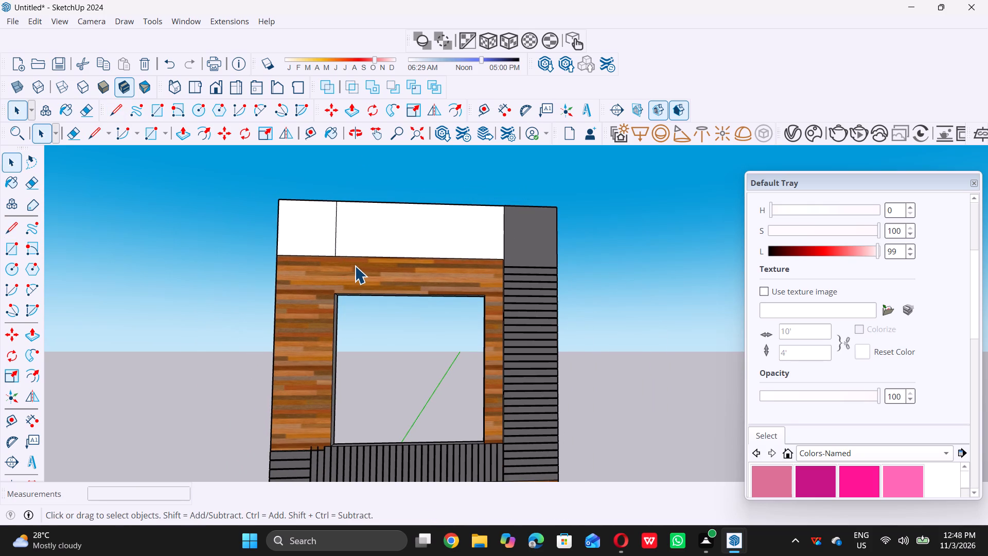
scroll(399, 275, "down", 11)
middle_click_drag(334, 302, 396, 320)
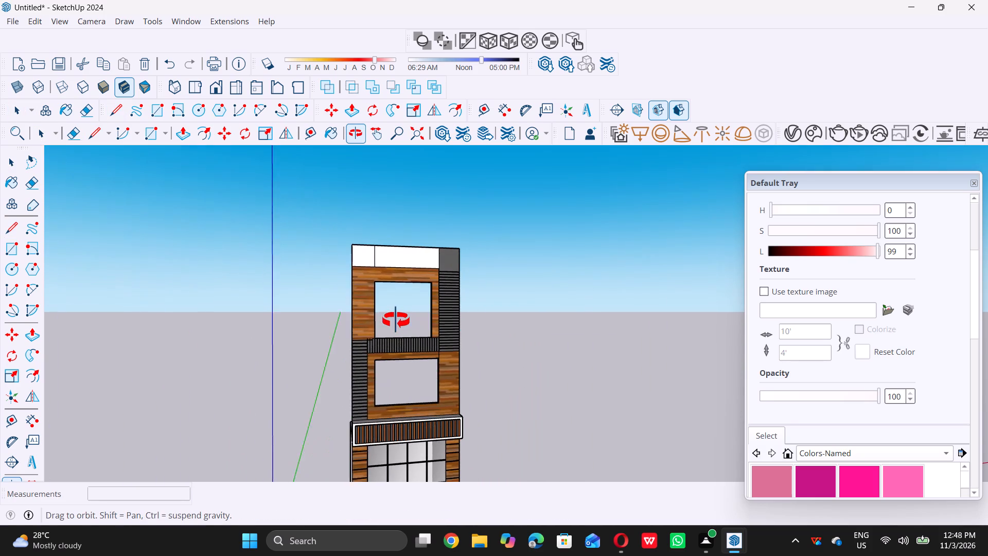
middle_click_drag(396, 320, 396, 321)
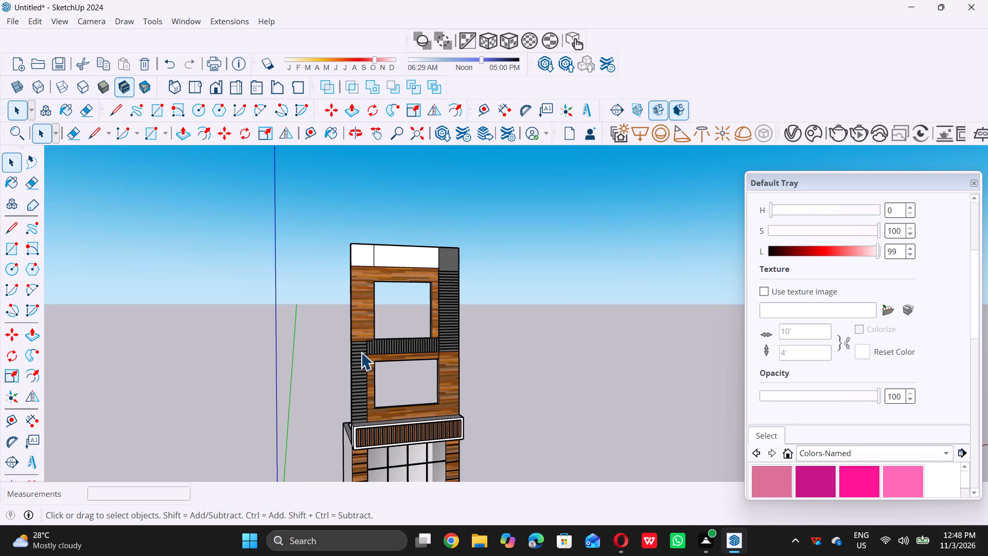
scroll(350, 357, "down", 5)
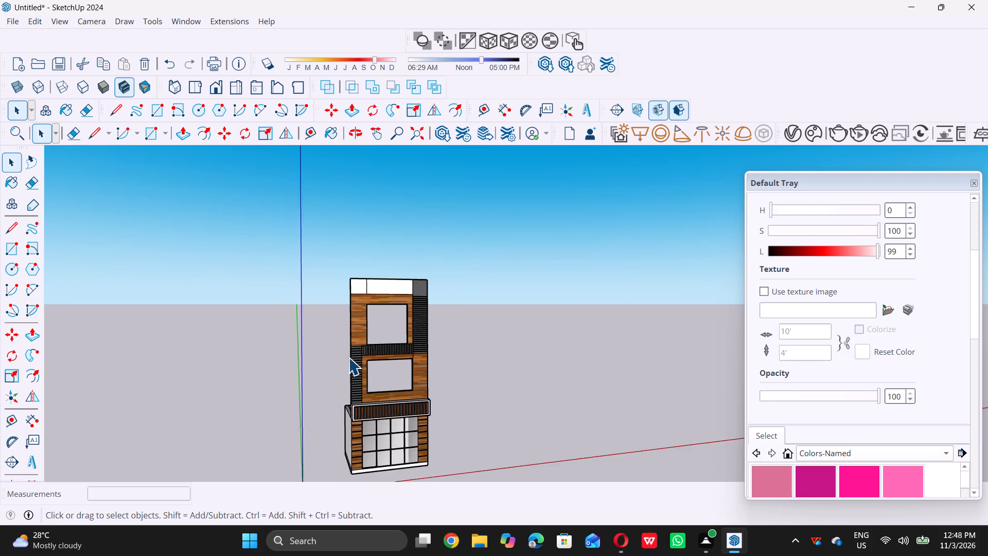
scroll(348, 357, "down", 1)
middle_click_drag(344, 359, 363, 349)
scroll(368, 315, "up", 9)
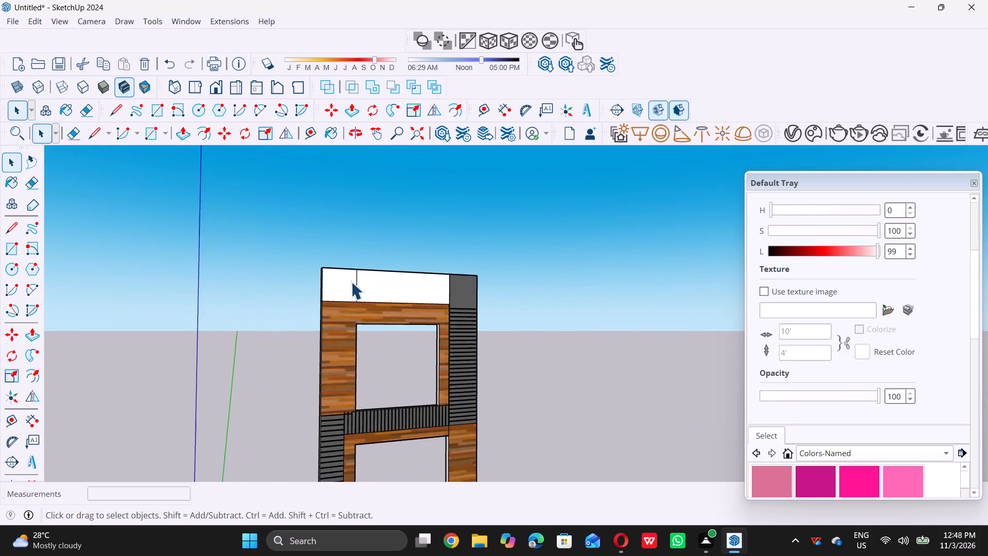
scroll(351, 282, "down", 6)
scroll(320, 415, "up", 6)
scroll(362, 407, "up", 6)
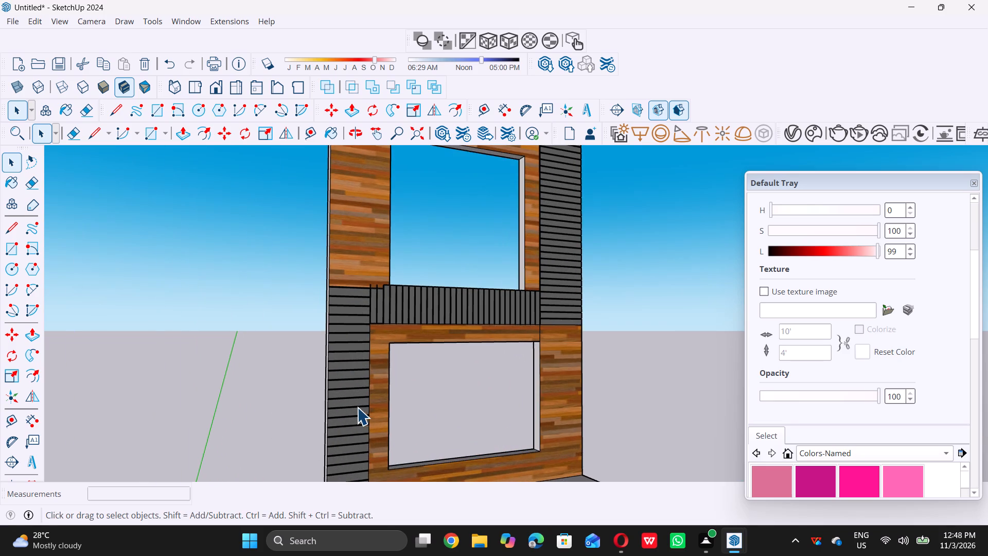
scroll(355, 409, "down", 8)
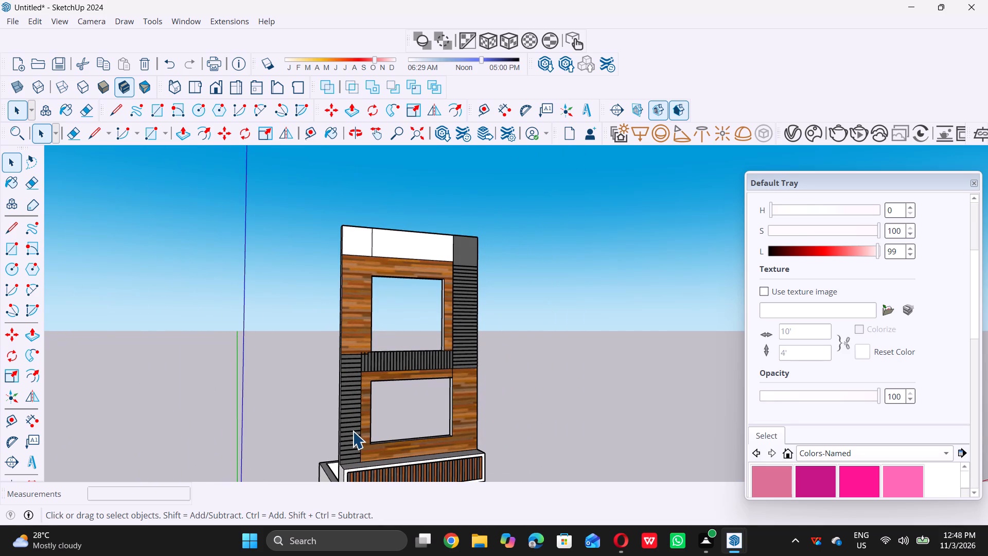
scroll(280, 445, "down", 5)
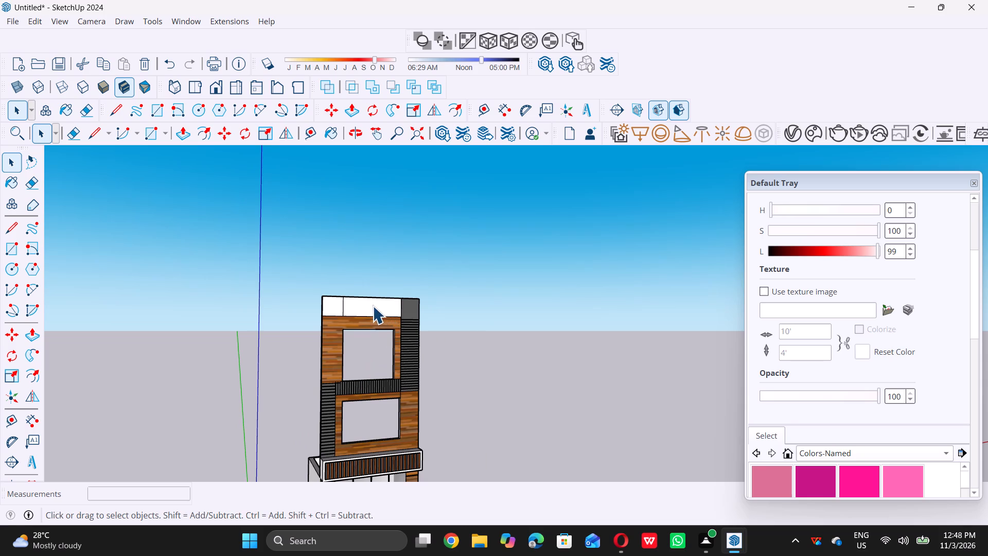
middle_click_drag(359, 305, 410, 355)
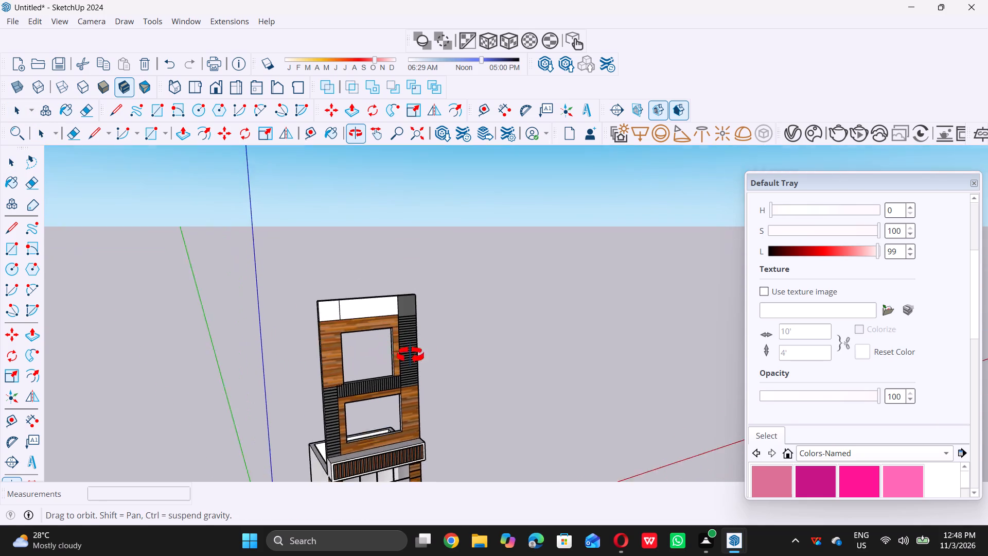
middle_click_drag(410, 355, 419, 358)
middle_click(419, 358)
scroll(402, 338, "up", 19)
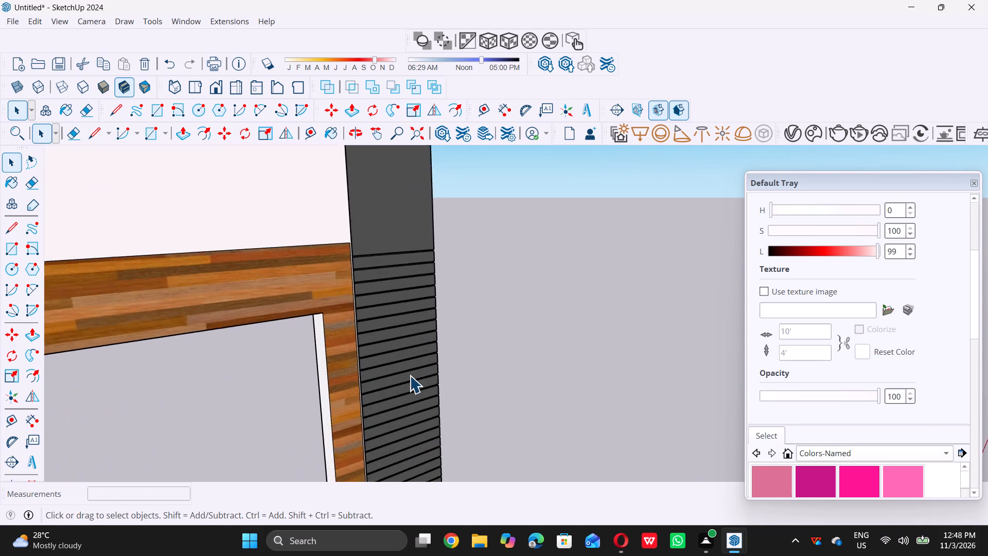
scroll(422, 396, "up", 7)
scroll(422, 396, "down", 19)
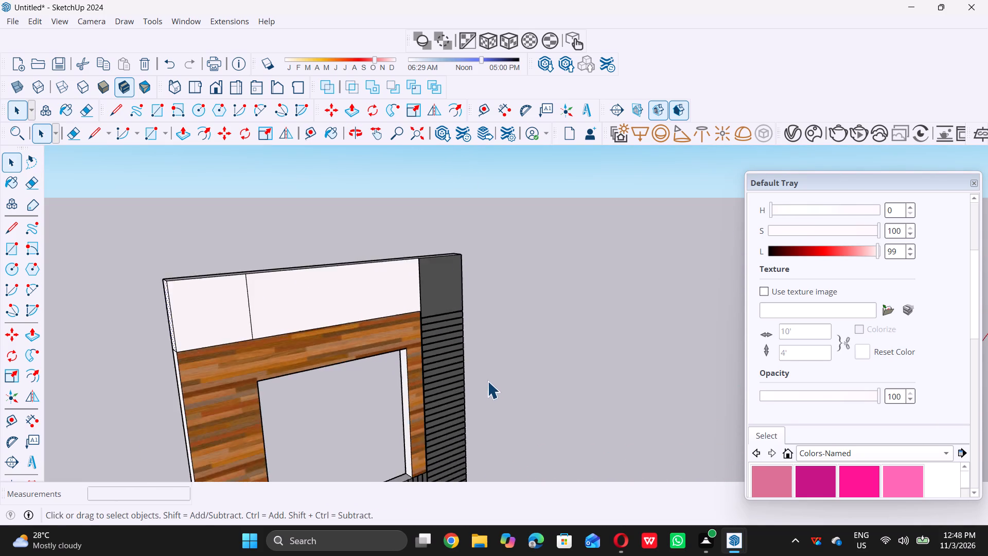
scroll(487, 381, "down", 10)
middle_click_drag(482, 401, 464, 364)
scroll(464, 364, "up", 6)
scroll(474, 425, "up", 2)
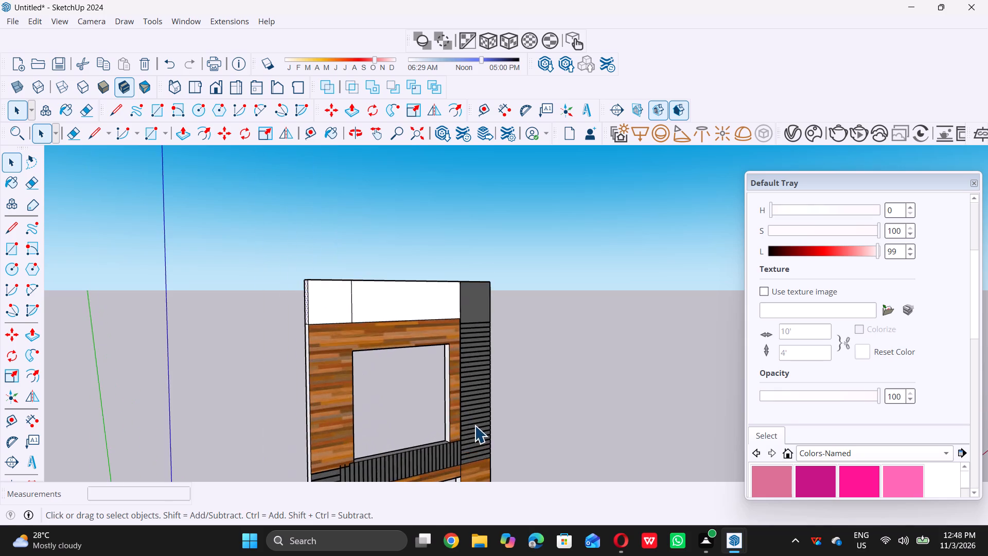
scroll(474, 425, "up", 4)
scroll(474, 423, "down", 12)
middle_click_drag(456, 404, 357, 366)
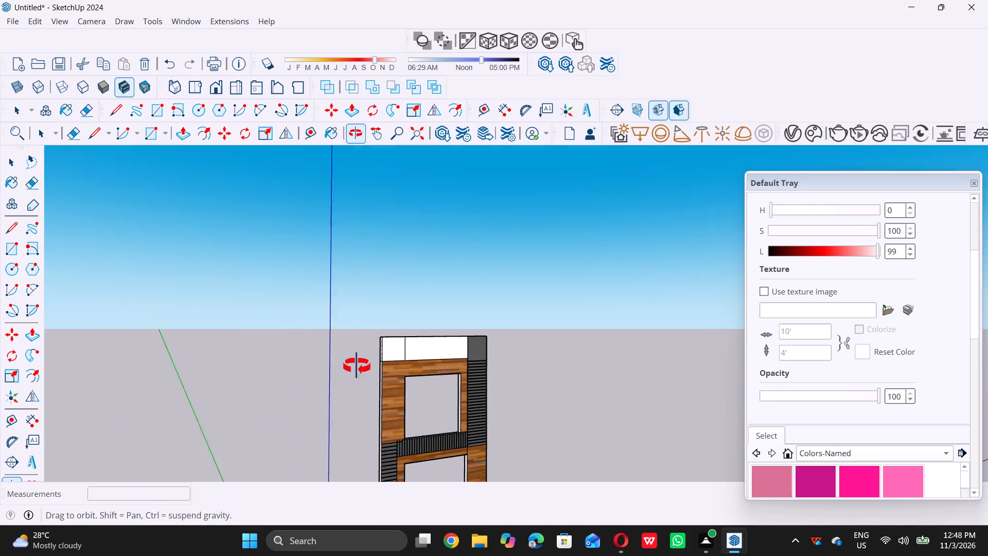
middle_click_drag(357, 366, 423, 404)
scroll(439, 354, "up", 7)
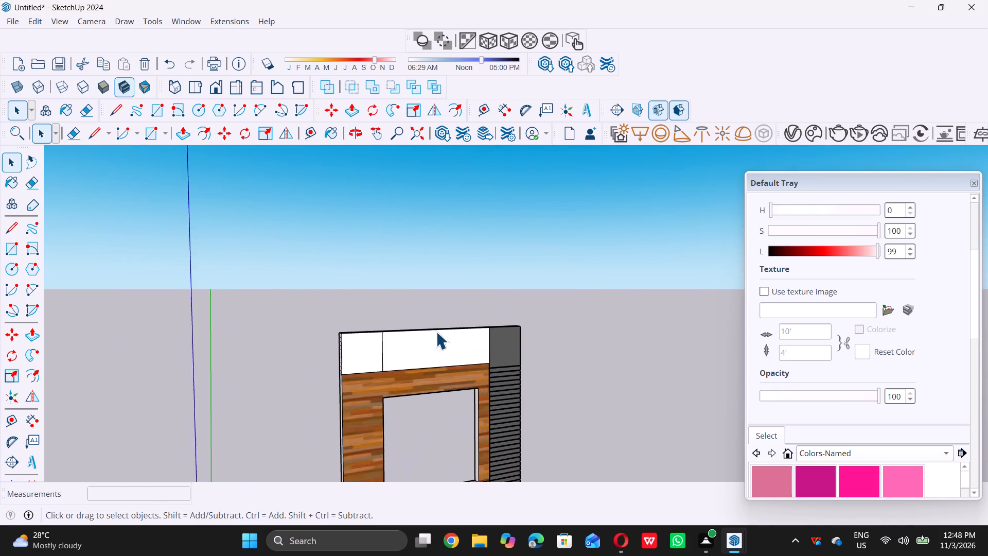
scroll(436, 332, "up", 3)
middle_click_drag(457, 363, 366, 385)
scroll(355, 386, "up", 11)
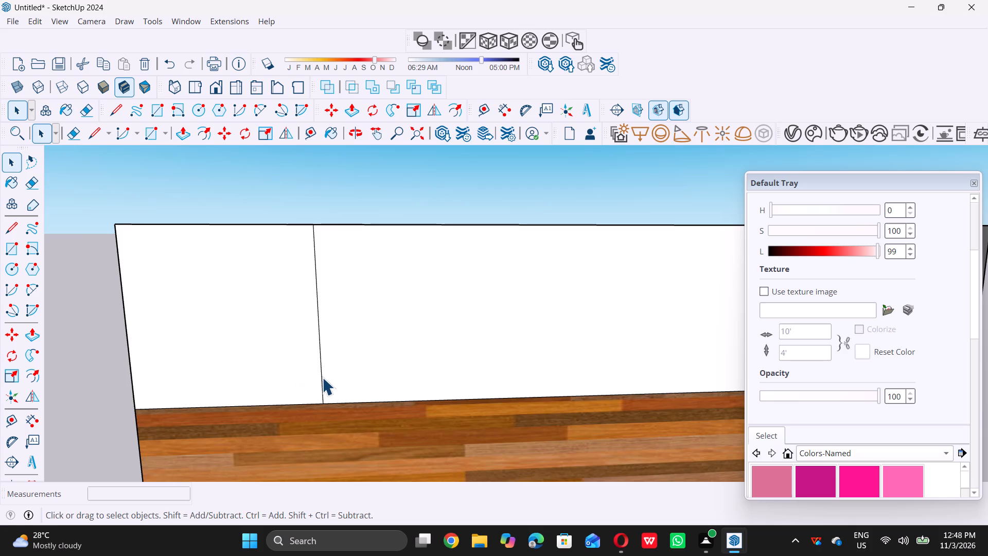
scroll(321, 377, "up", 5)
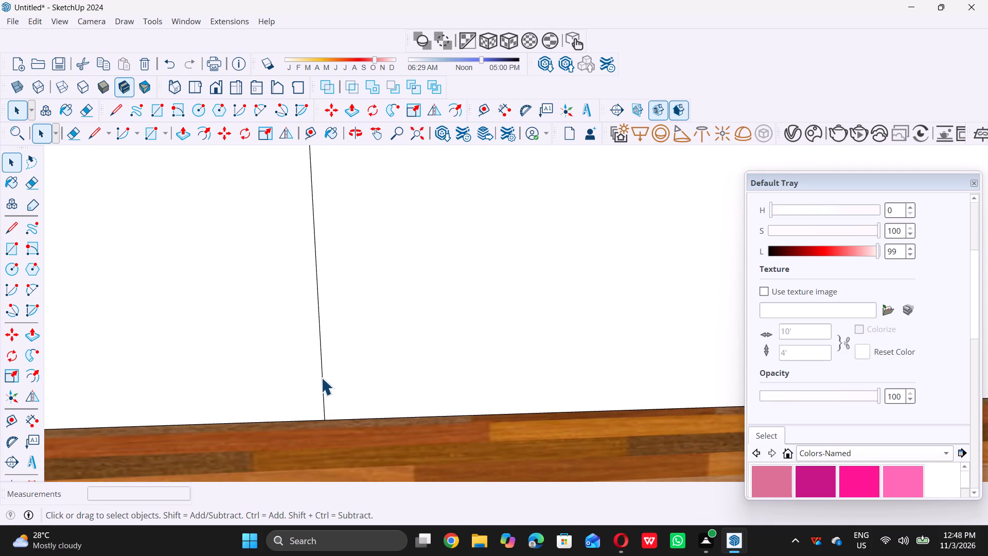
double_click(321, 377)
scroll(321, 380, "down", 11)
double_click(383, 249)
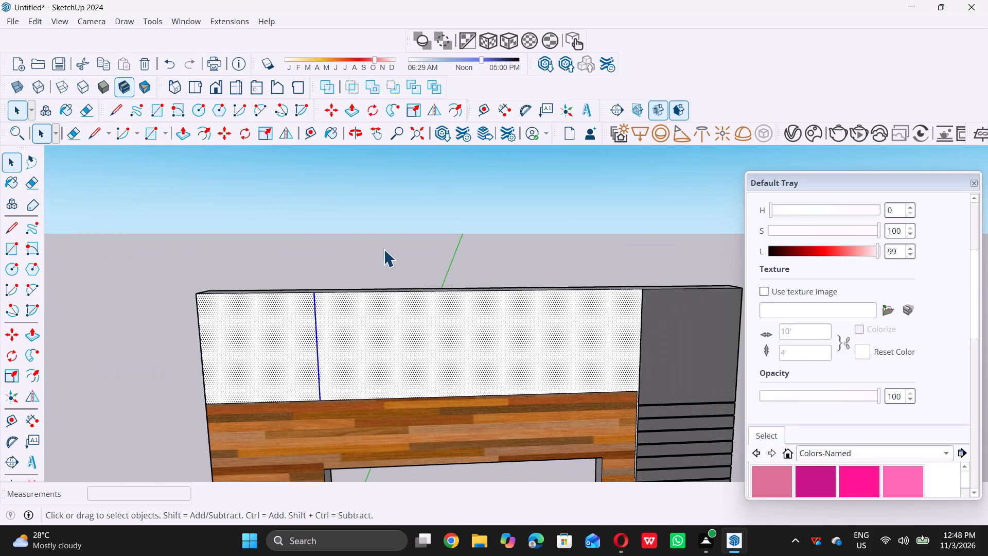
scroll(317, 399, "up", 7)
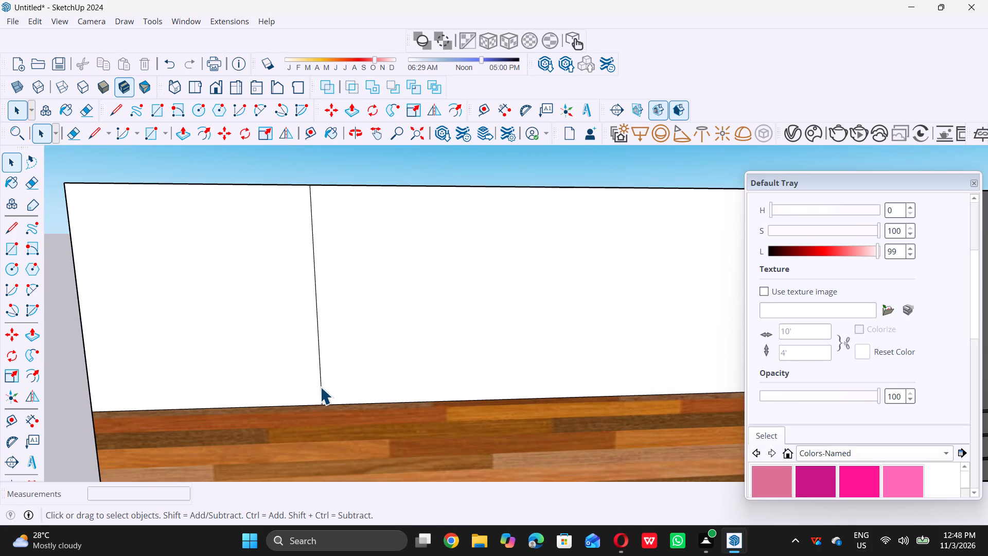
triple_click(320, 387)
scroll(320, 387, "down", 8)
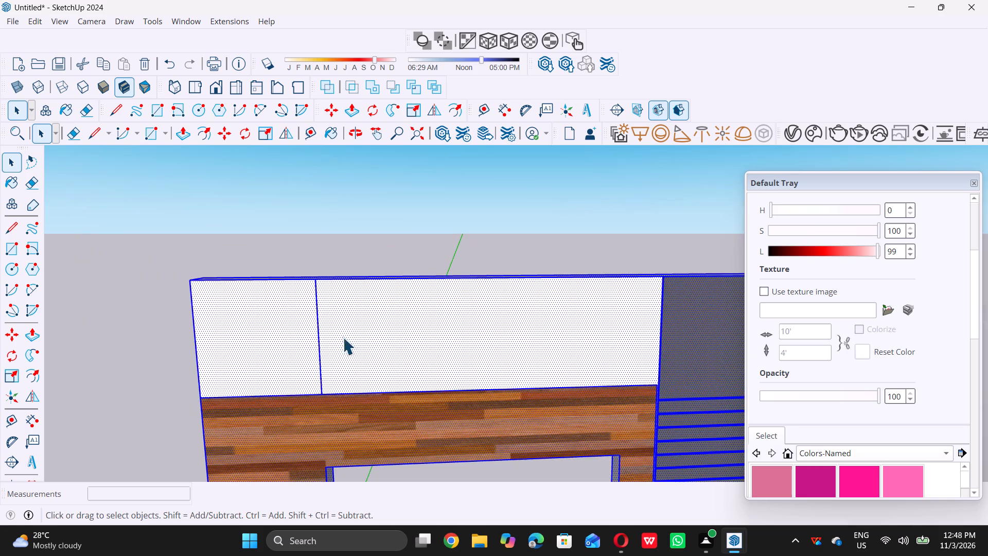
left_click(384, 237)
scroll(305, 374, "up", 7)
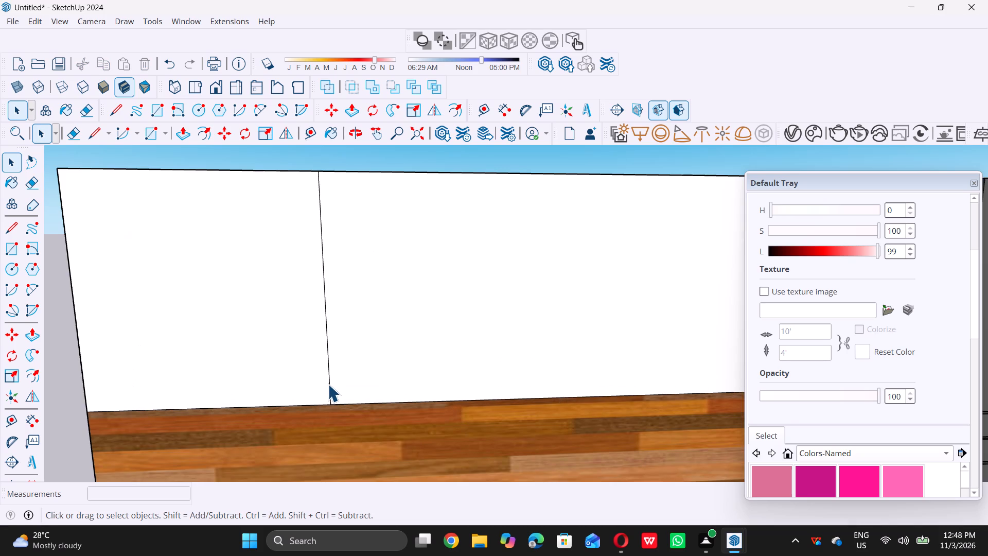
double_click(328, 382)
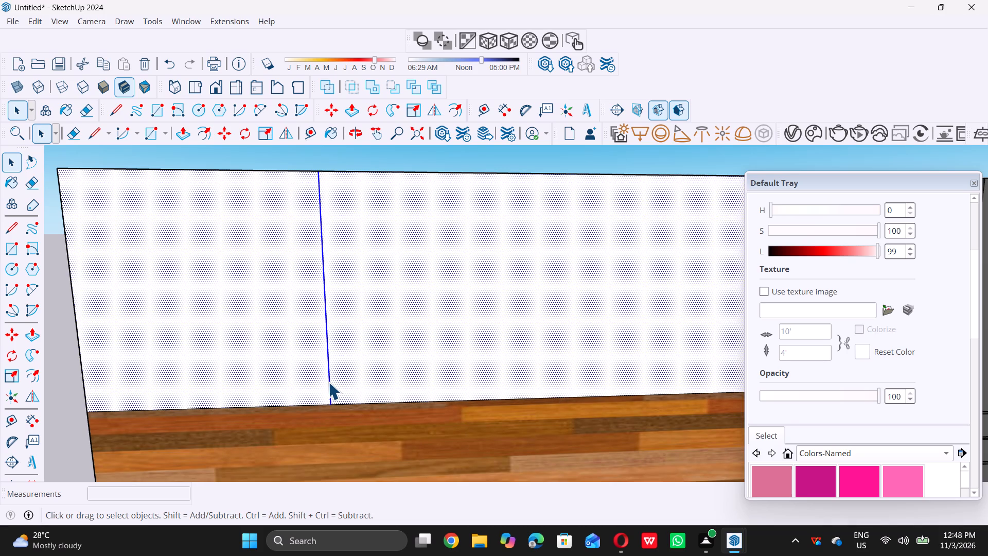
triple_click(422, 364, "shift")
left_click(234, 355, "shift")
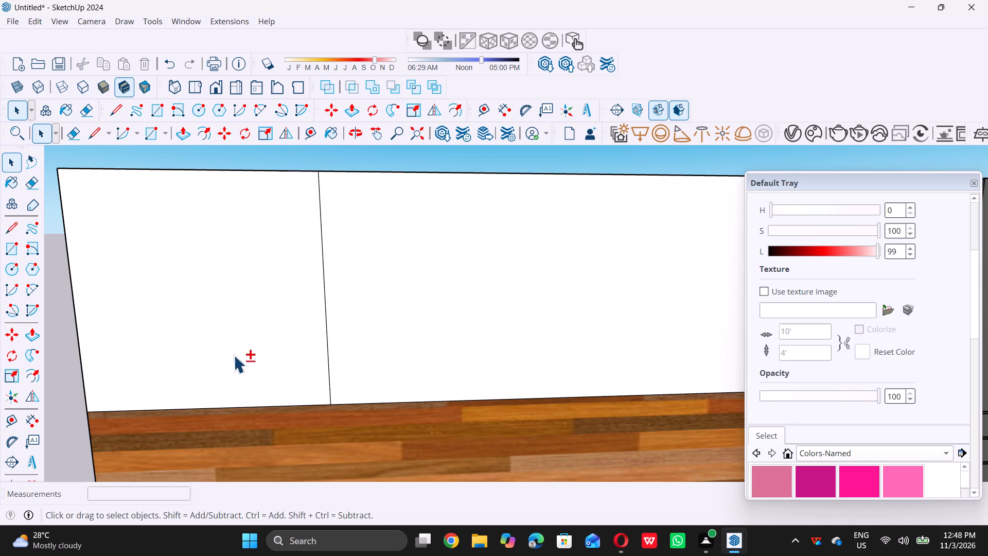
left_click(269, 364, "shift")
Copy the white band's vertical line about 9' along the band's lower edge to its end at the dark column.
double_click(329, 385)
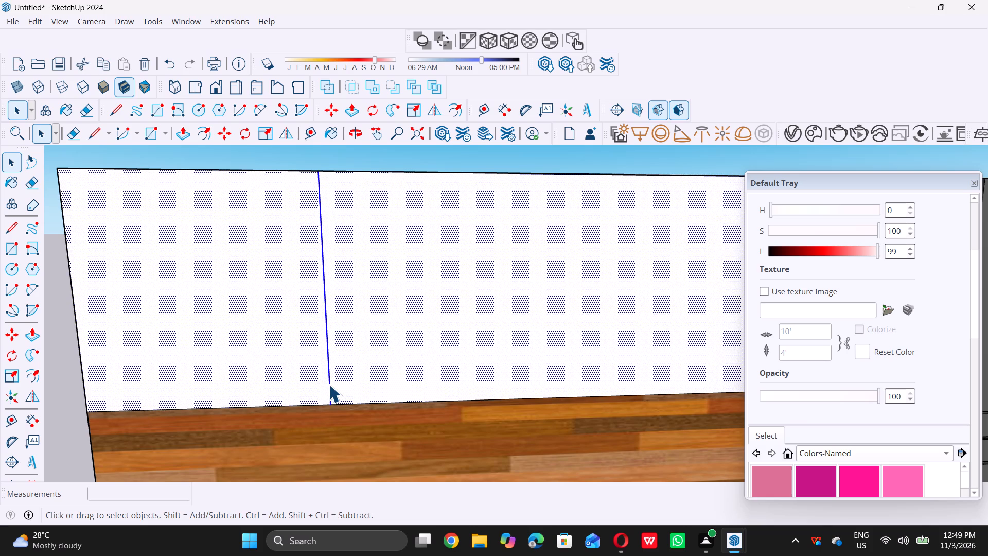
left_click(409, 364, "shift")
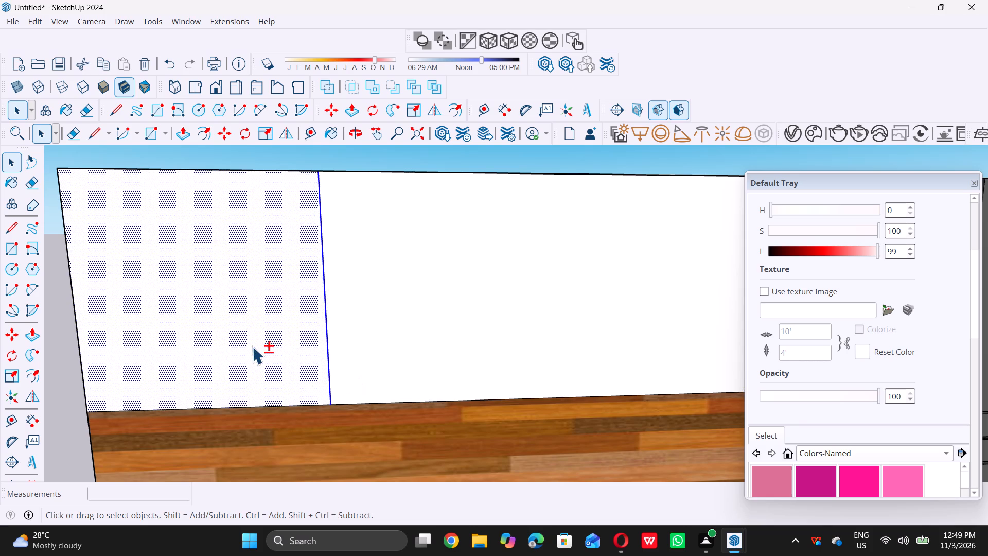
left_click(252, 346, "shift")
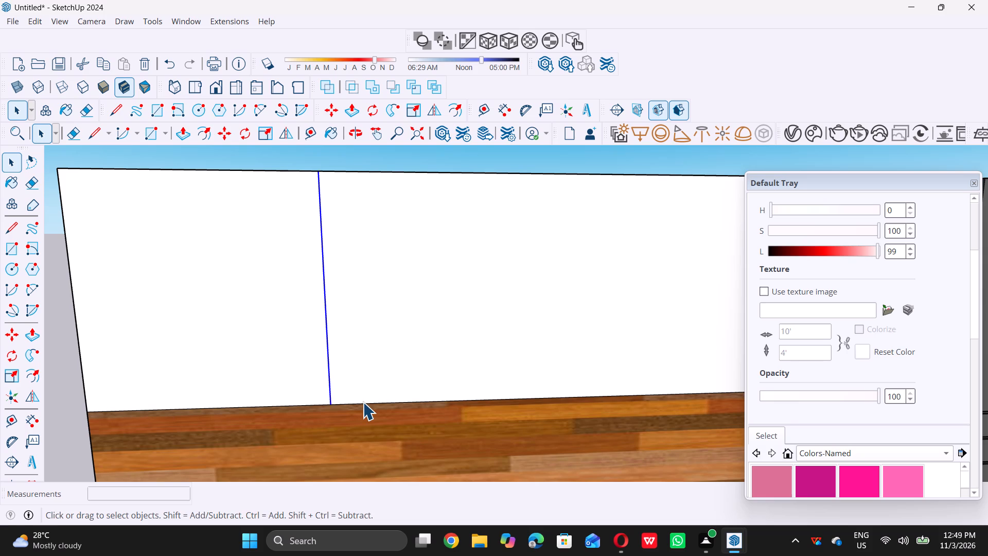
key("m")
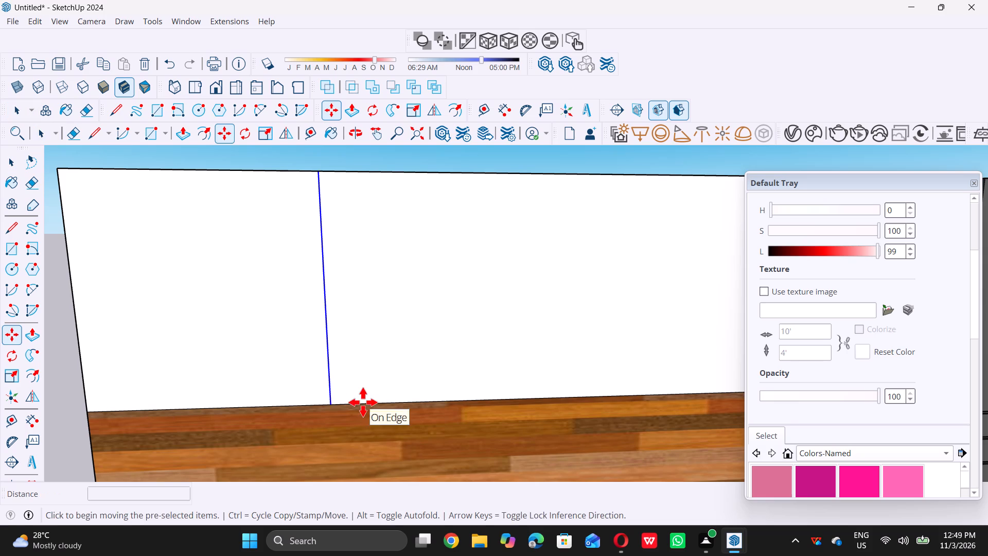
triple_click(331, 403)
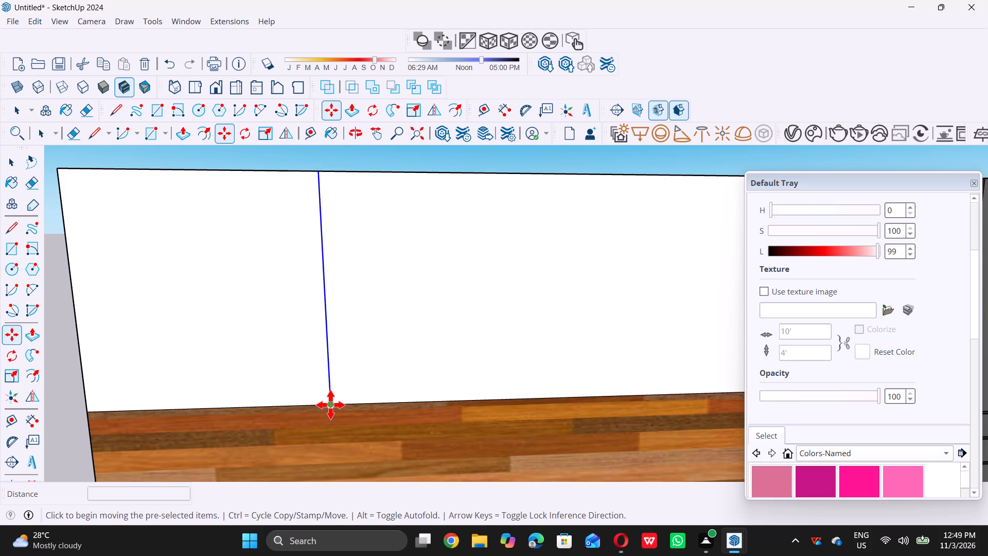
scroll(330, 405, "down", 11)
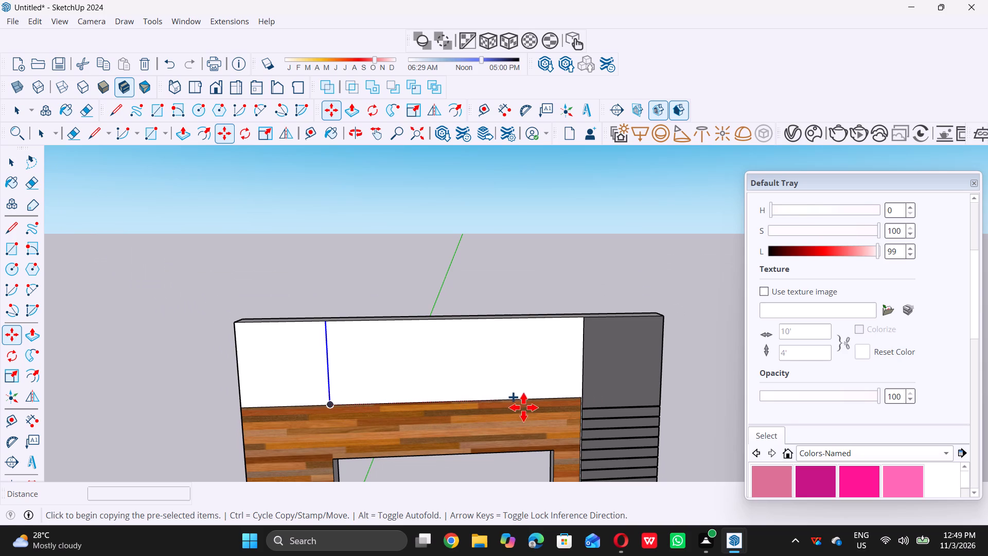
triple_click(330, 406)
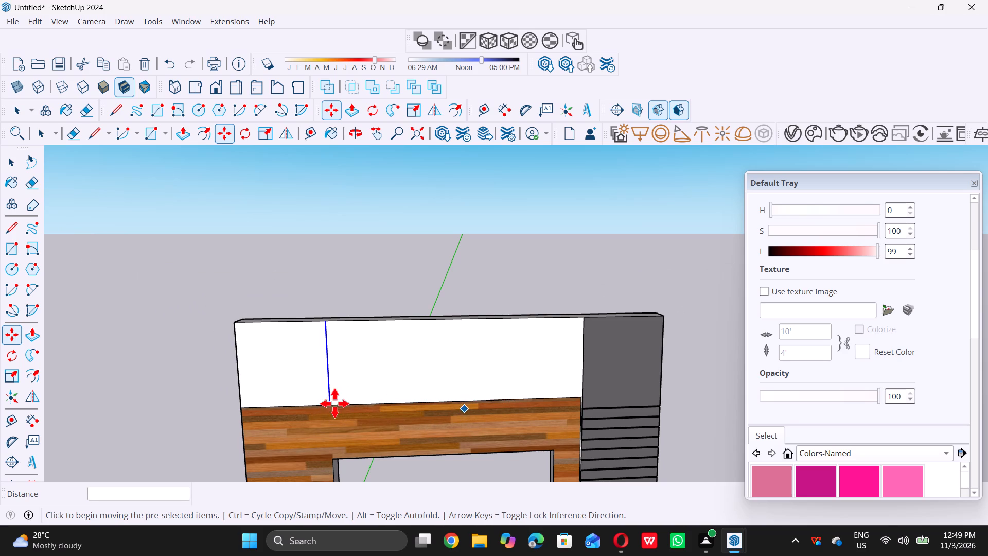
triple_click(328, 406)
double_click(328, 406)
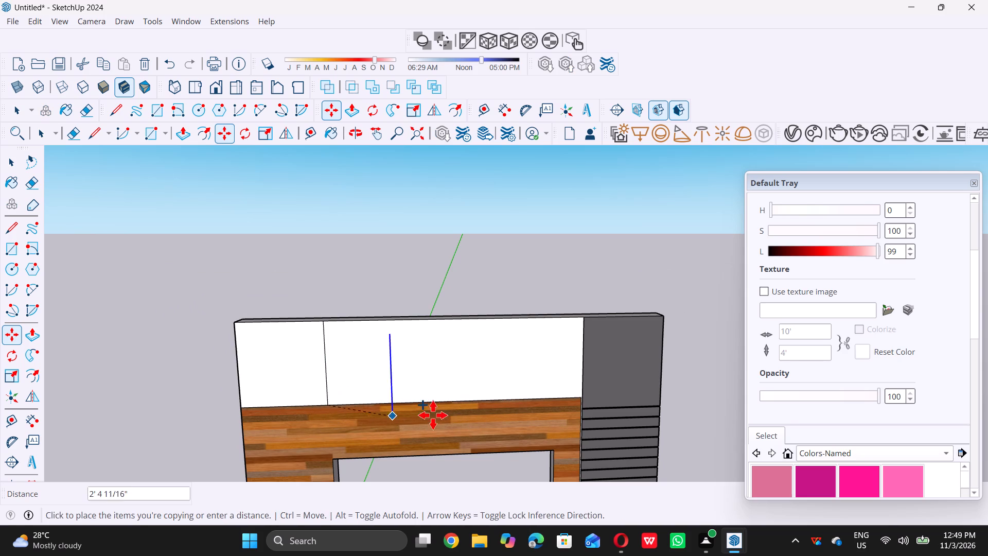
scroll(573, 396, "up", 4)
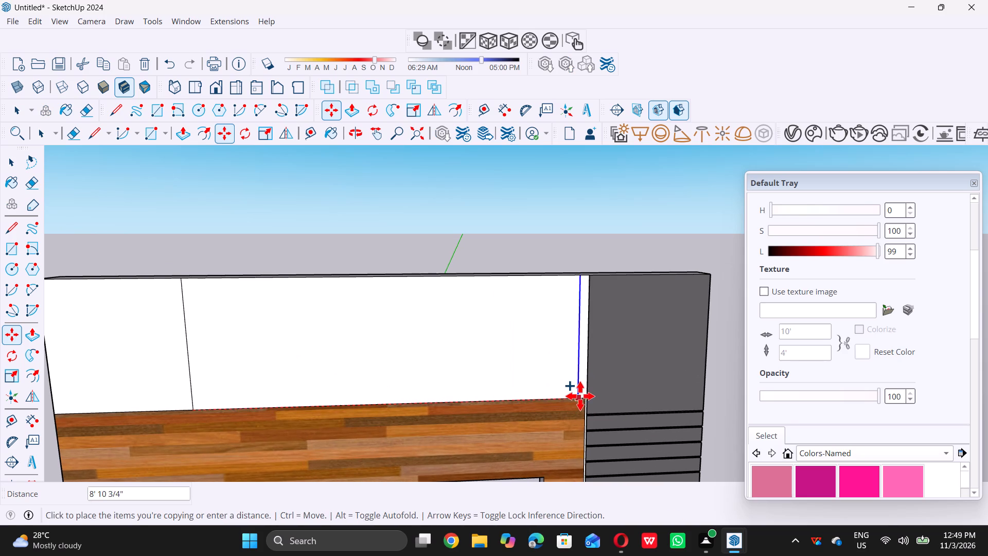
triple_click(584, 396)
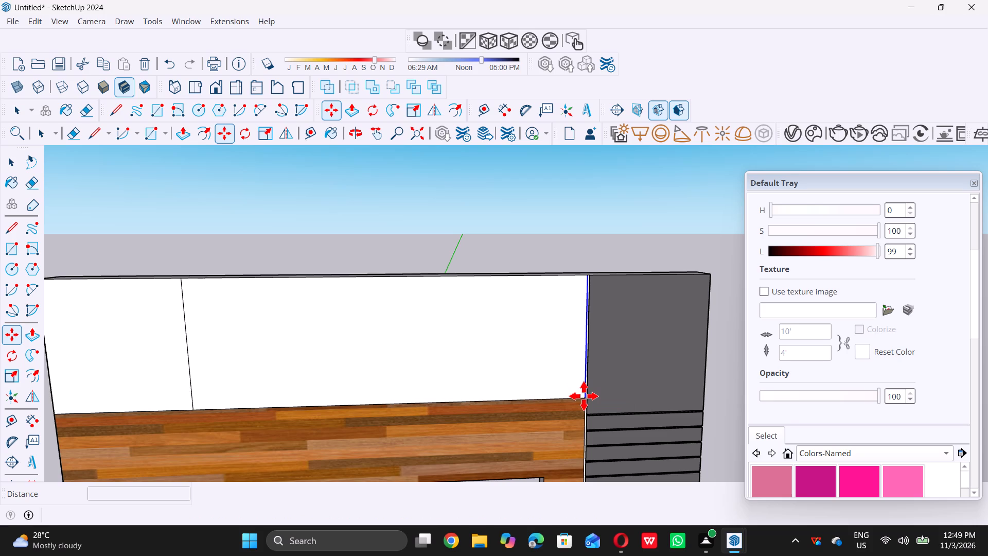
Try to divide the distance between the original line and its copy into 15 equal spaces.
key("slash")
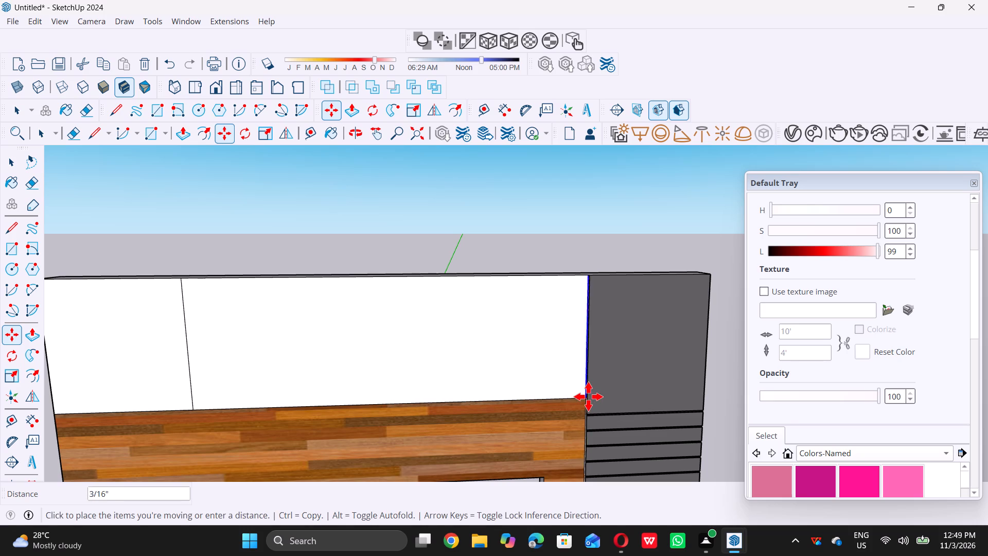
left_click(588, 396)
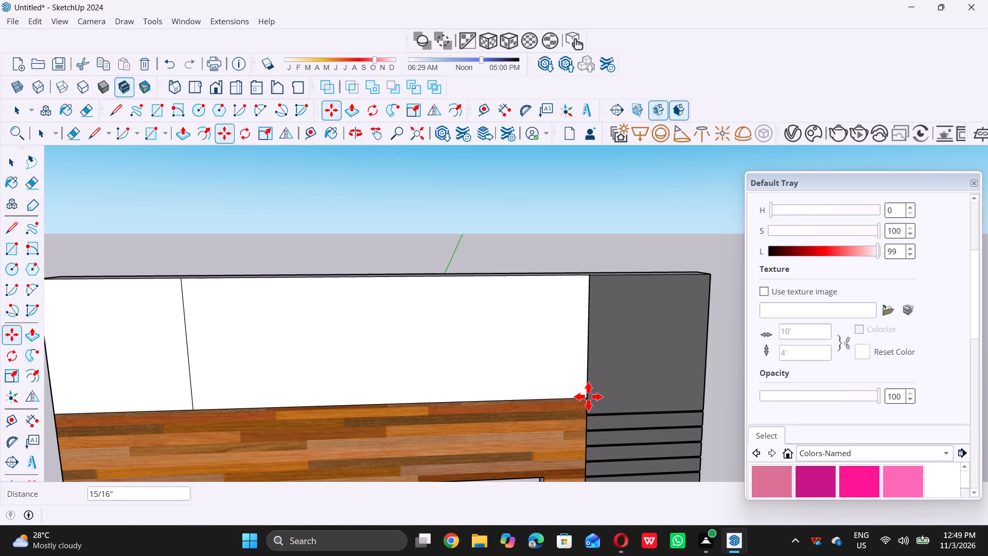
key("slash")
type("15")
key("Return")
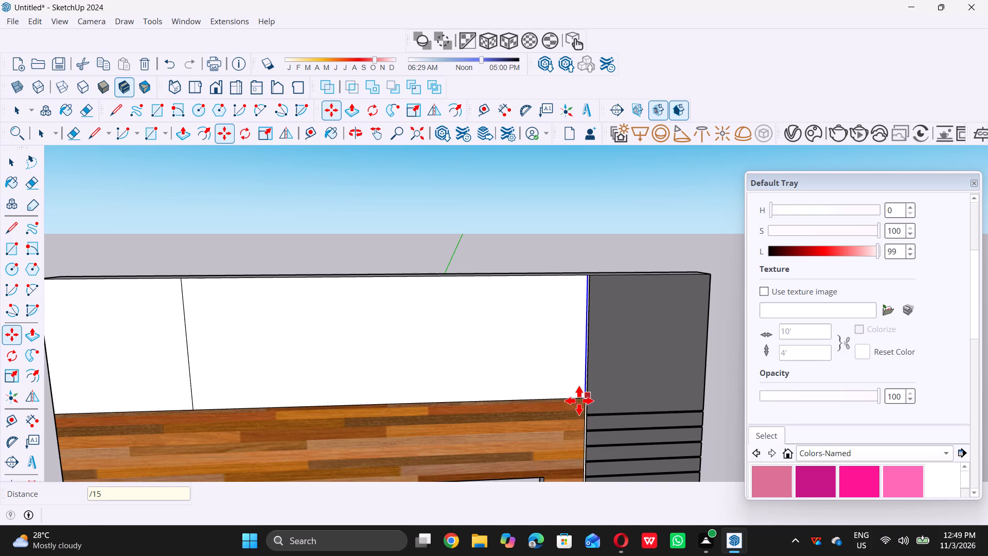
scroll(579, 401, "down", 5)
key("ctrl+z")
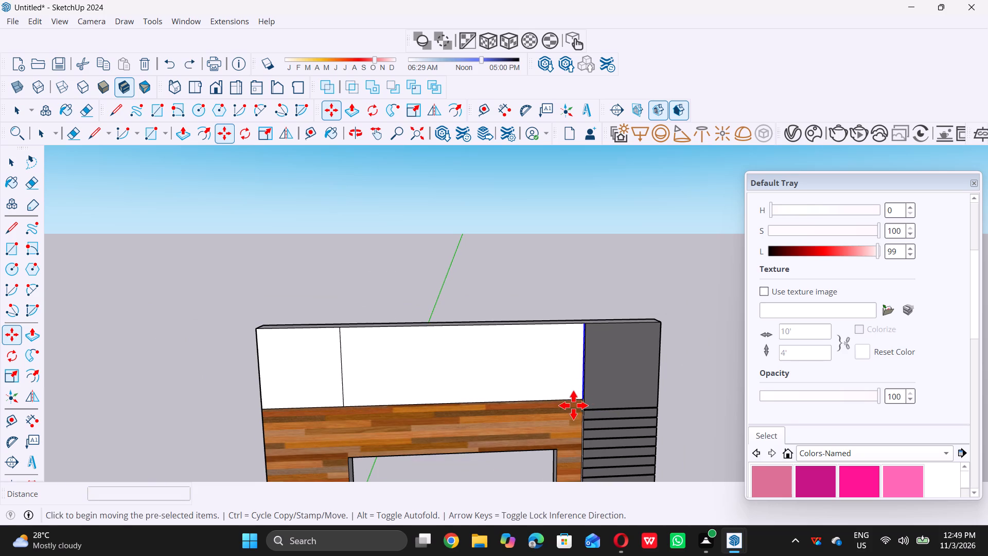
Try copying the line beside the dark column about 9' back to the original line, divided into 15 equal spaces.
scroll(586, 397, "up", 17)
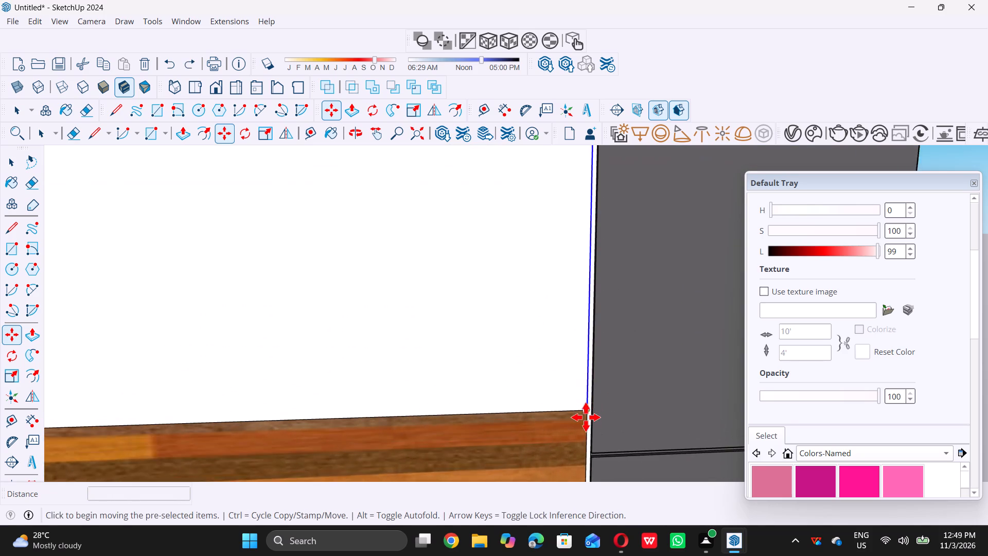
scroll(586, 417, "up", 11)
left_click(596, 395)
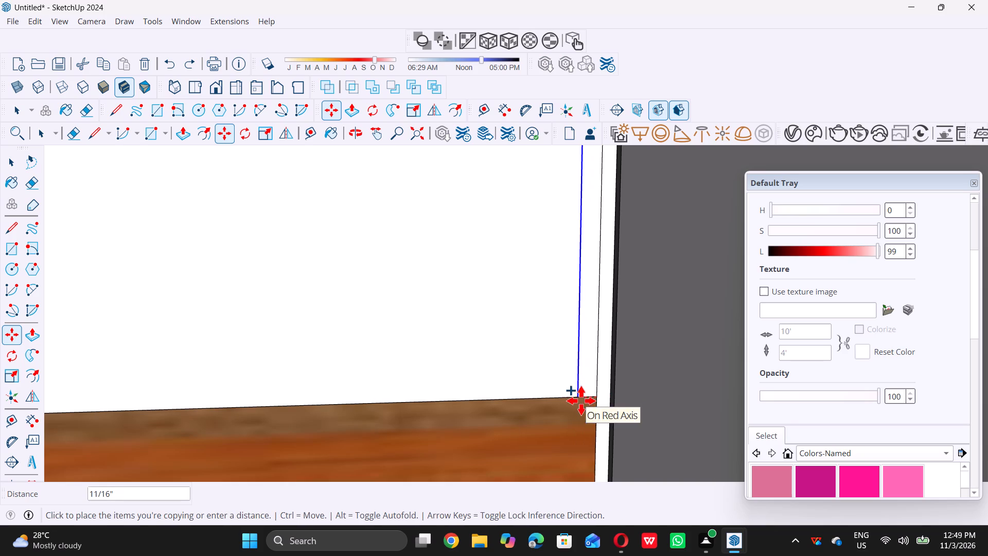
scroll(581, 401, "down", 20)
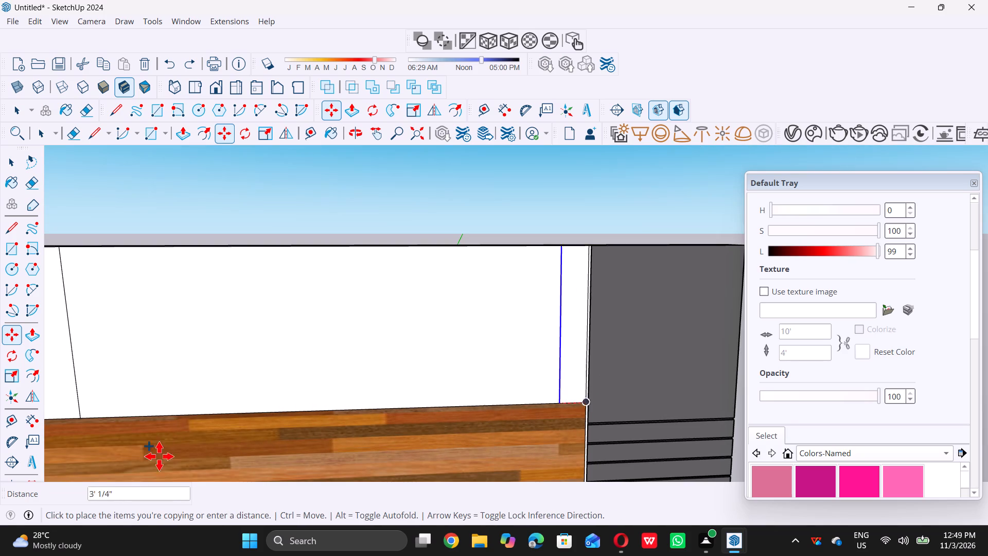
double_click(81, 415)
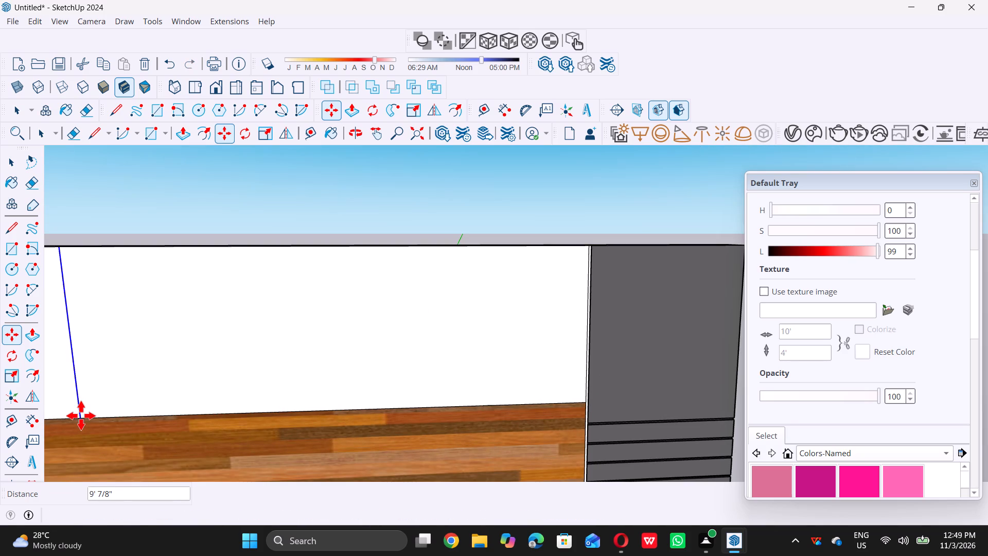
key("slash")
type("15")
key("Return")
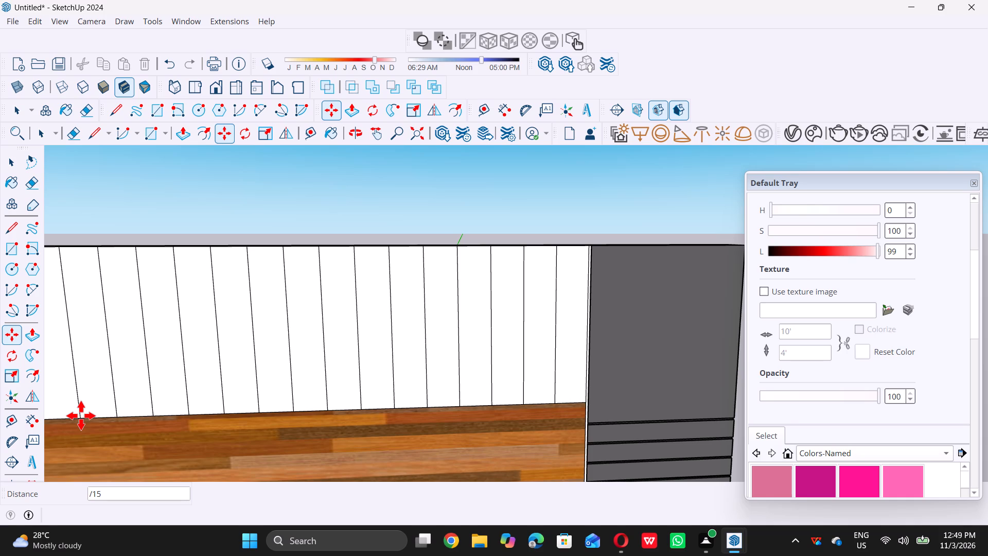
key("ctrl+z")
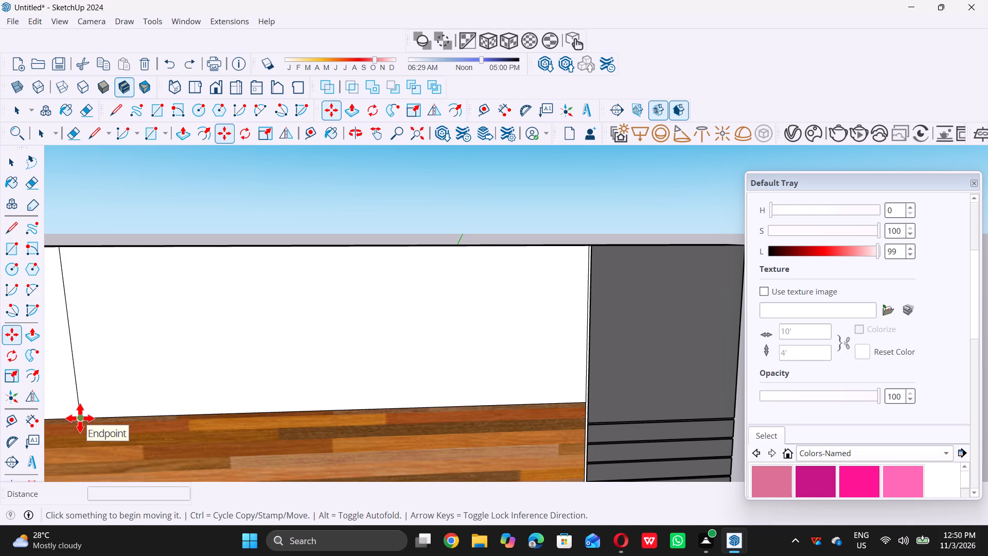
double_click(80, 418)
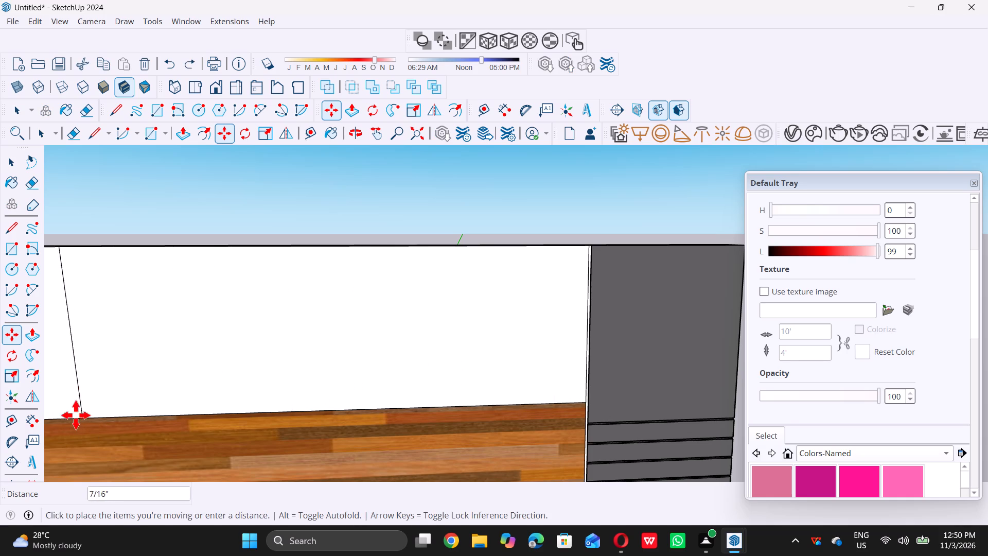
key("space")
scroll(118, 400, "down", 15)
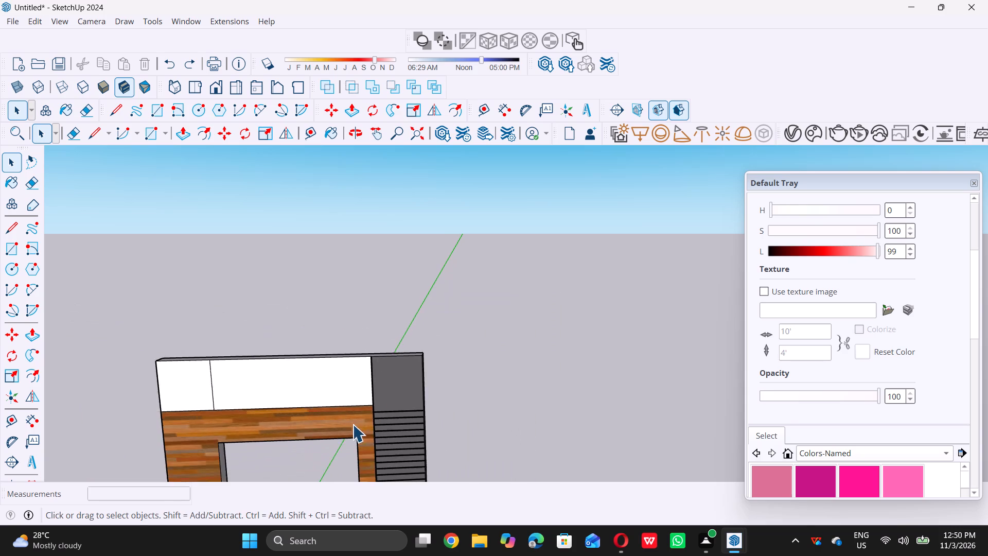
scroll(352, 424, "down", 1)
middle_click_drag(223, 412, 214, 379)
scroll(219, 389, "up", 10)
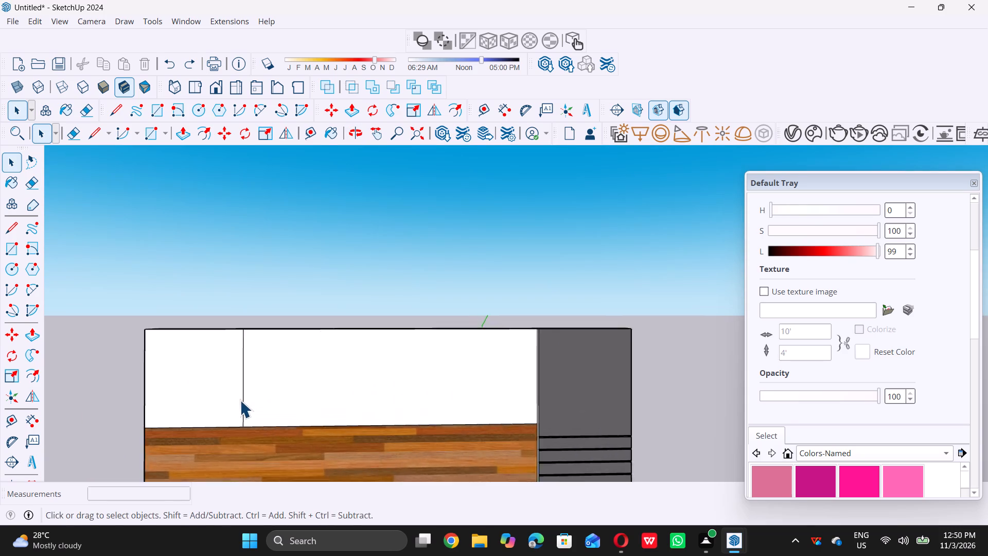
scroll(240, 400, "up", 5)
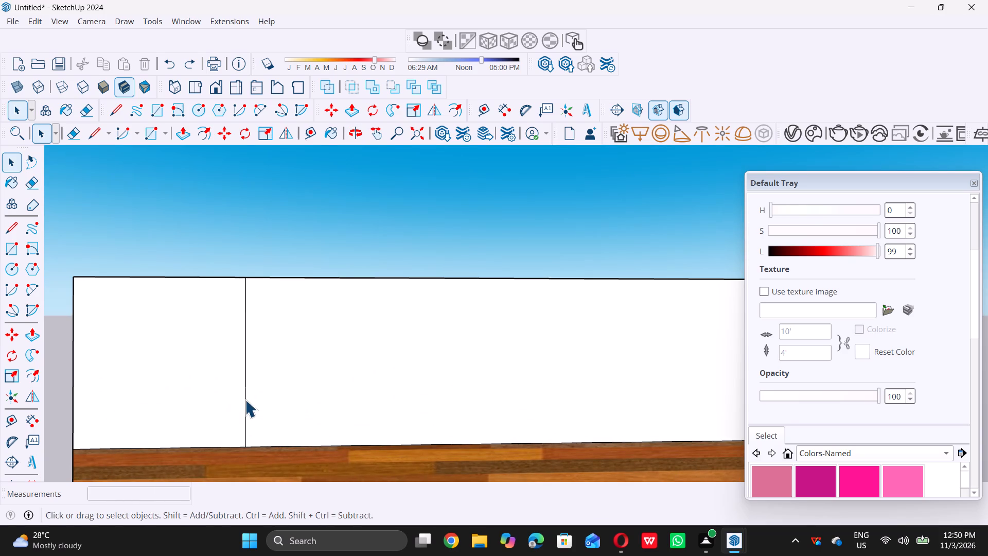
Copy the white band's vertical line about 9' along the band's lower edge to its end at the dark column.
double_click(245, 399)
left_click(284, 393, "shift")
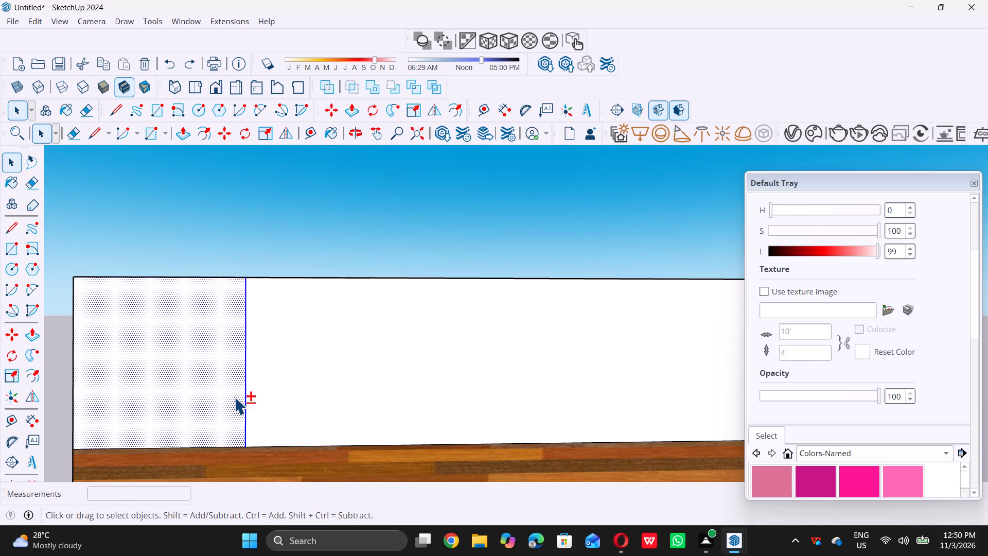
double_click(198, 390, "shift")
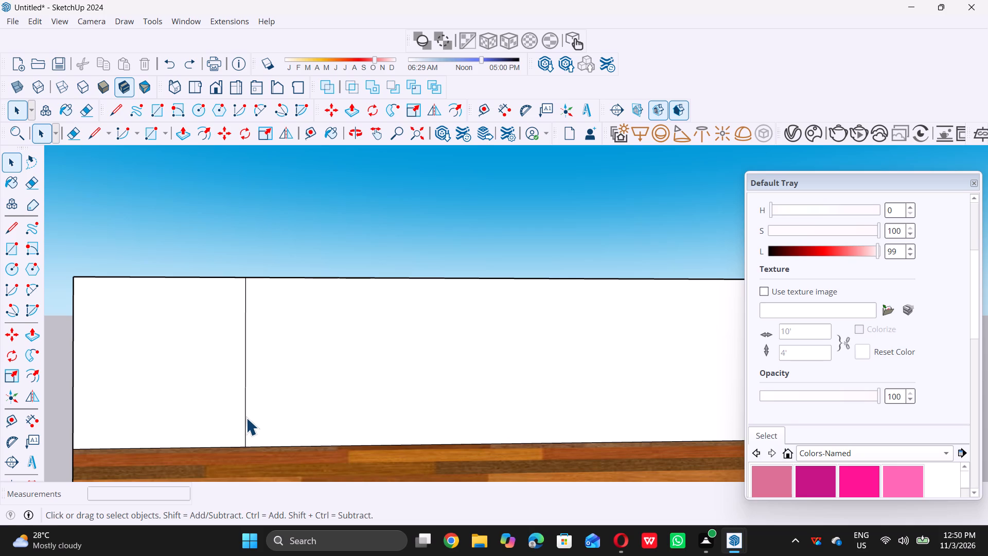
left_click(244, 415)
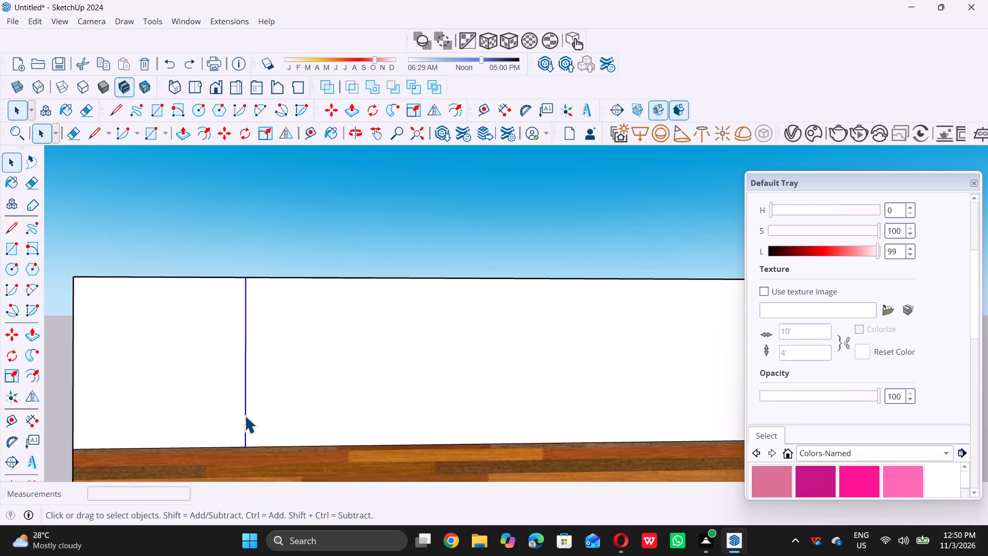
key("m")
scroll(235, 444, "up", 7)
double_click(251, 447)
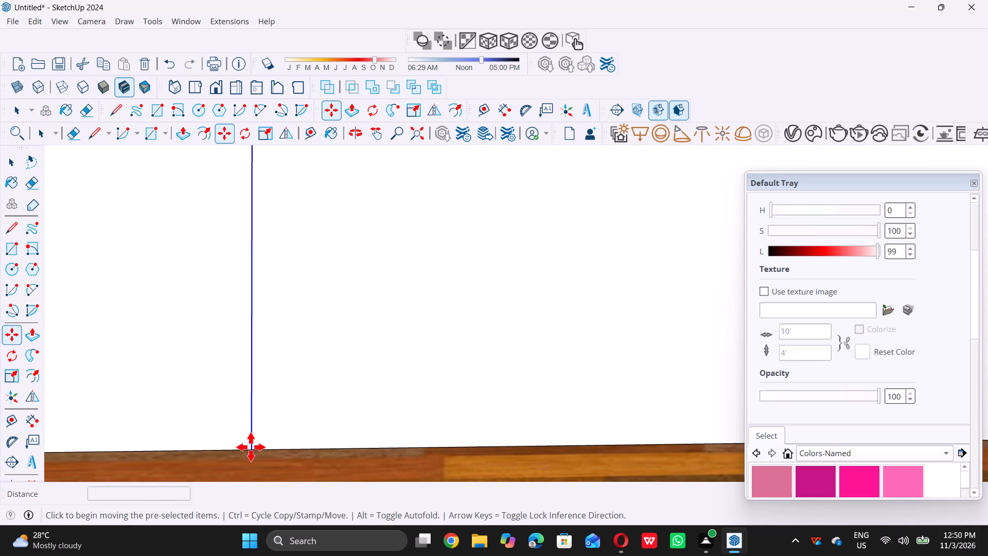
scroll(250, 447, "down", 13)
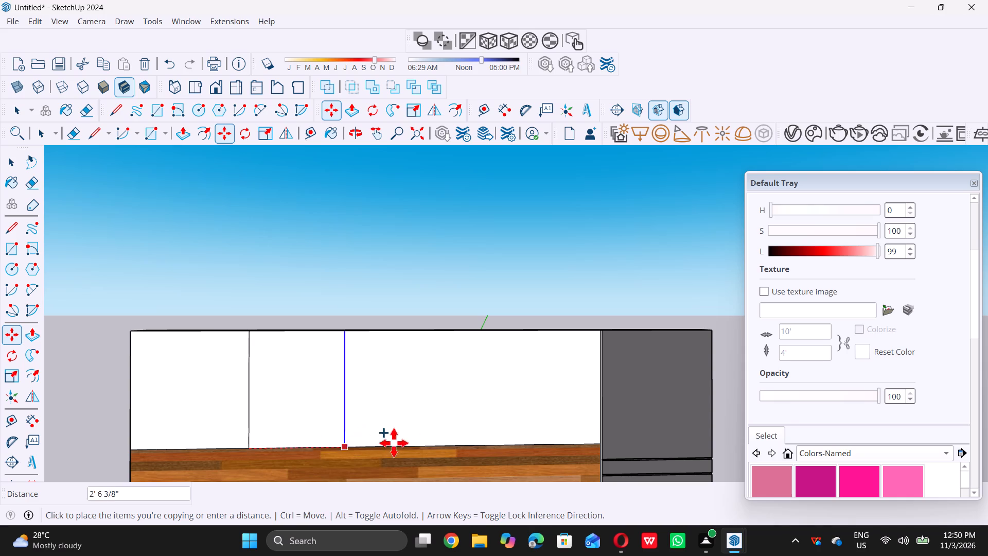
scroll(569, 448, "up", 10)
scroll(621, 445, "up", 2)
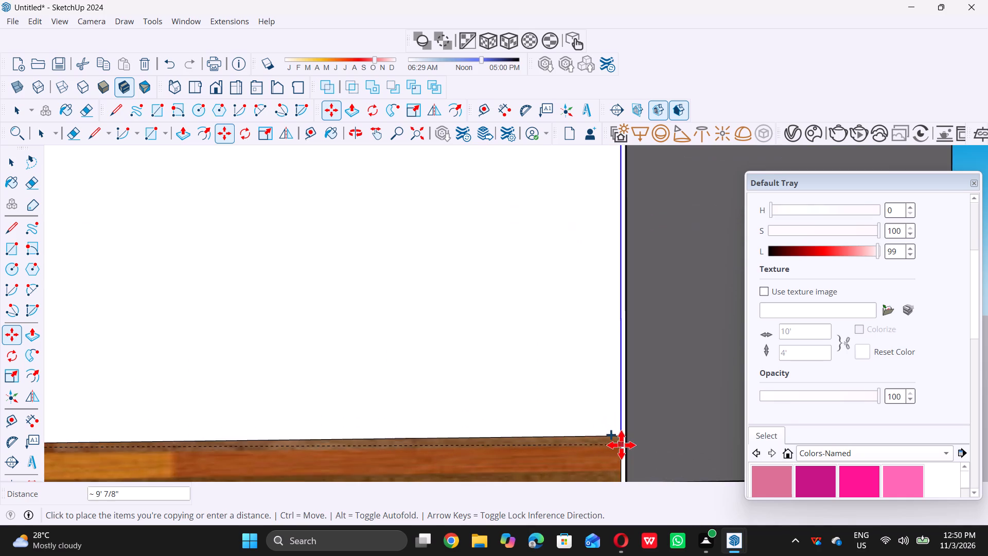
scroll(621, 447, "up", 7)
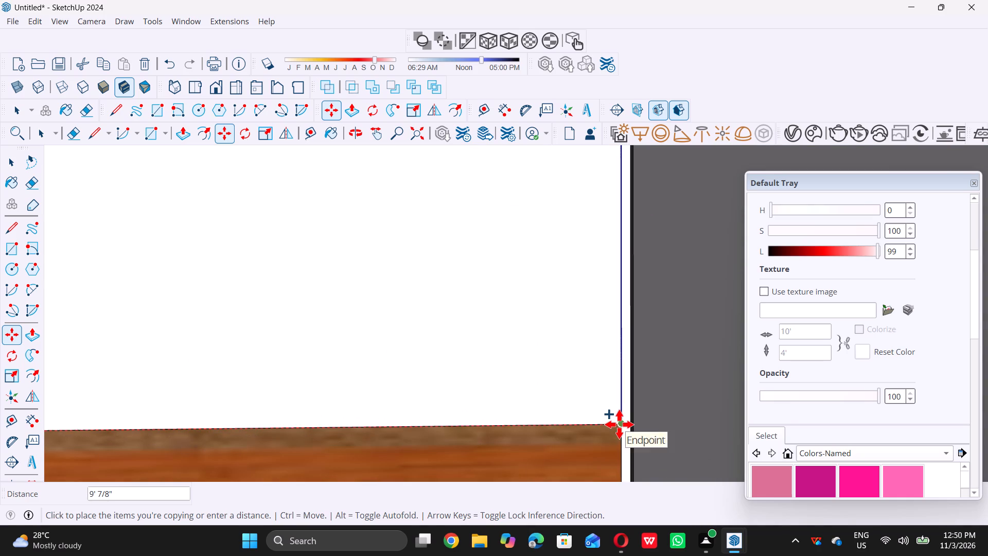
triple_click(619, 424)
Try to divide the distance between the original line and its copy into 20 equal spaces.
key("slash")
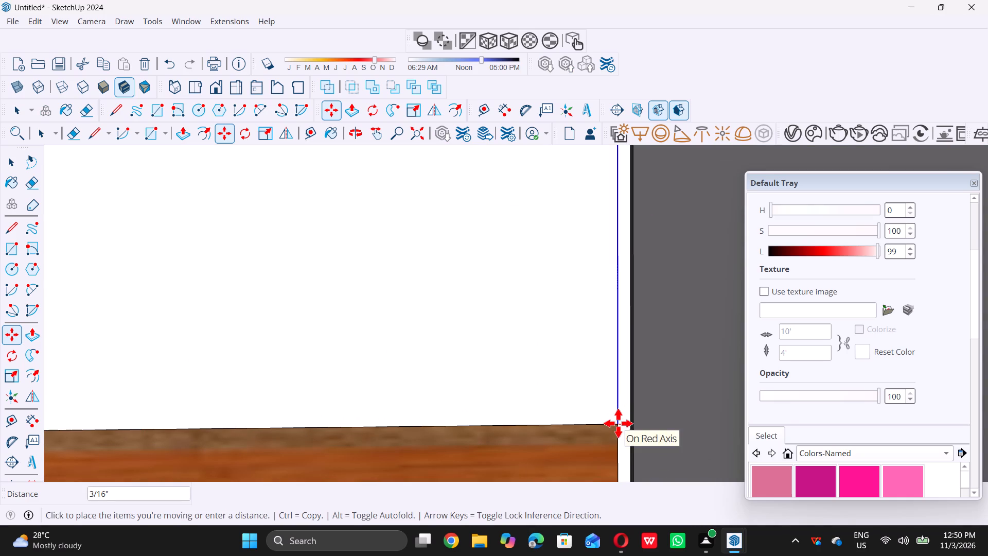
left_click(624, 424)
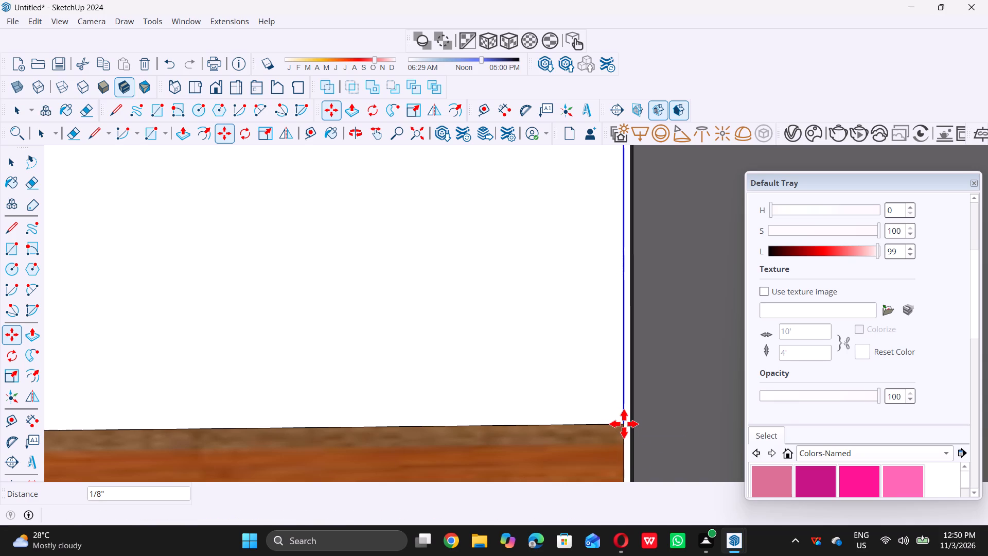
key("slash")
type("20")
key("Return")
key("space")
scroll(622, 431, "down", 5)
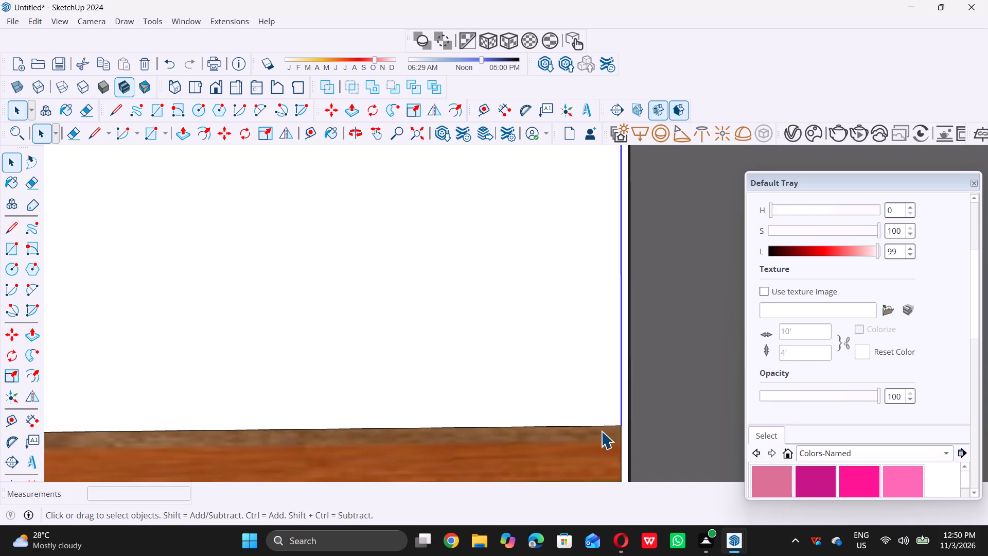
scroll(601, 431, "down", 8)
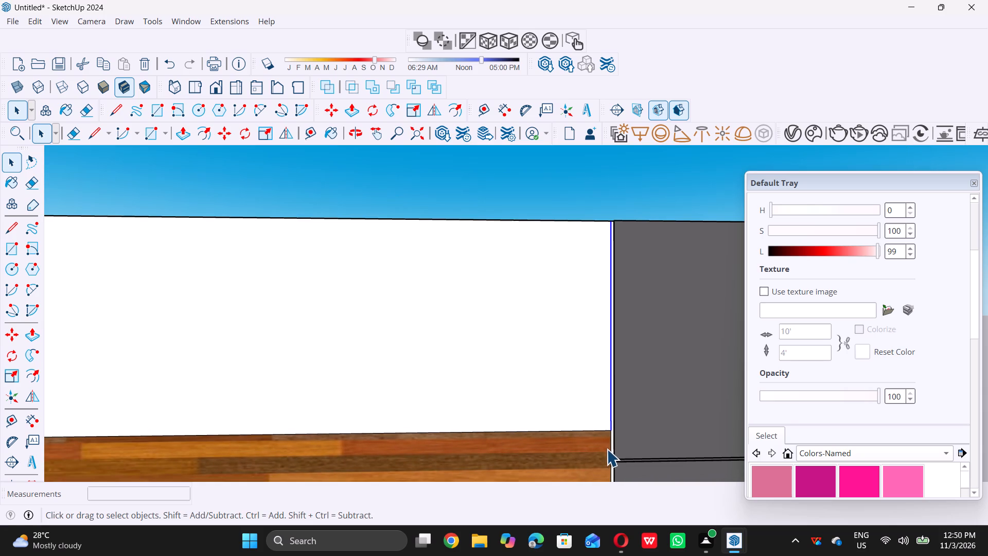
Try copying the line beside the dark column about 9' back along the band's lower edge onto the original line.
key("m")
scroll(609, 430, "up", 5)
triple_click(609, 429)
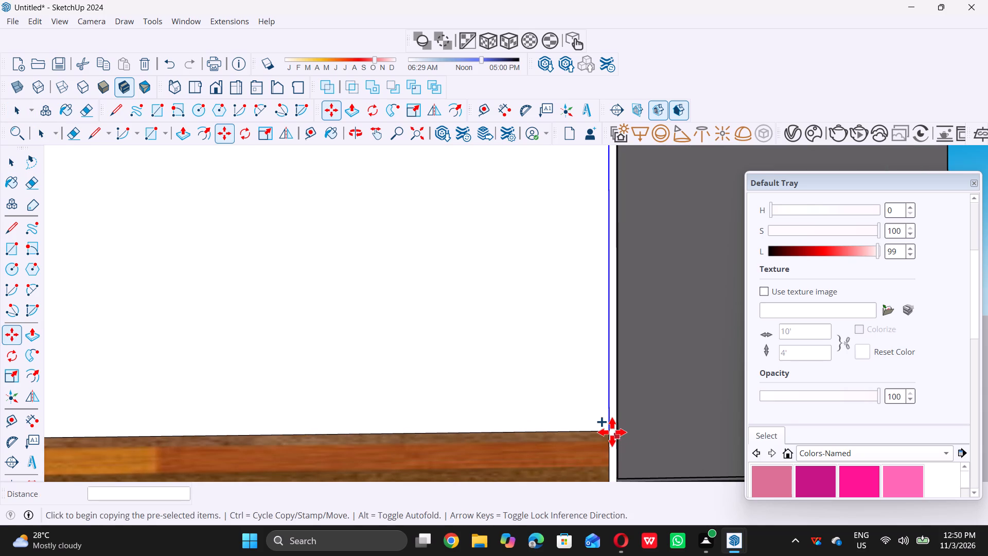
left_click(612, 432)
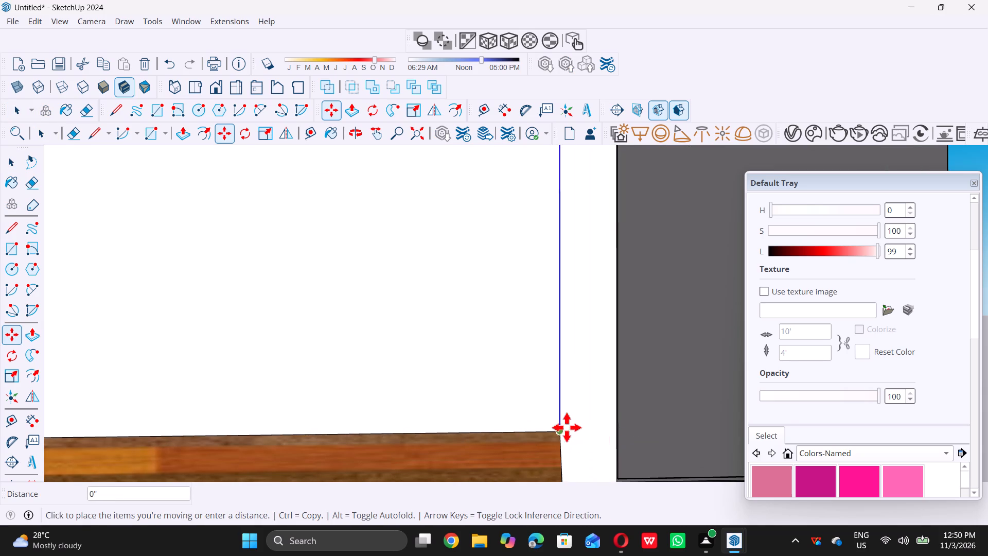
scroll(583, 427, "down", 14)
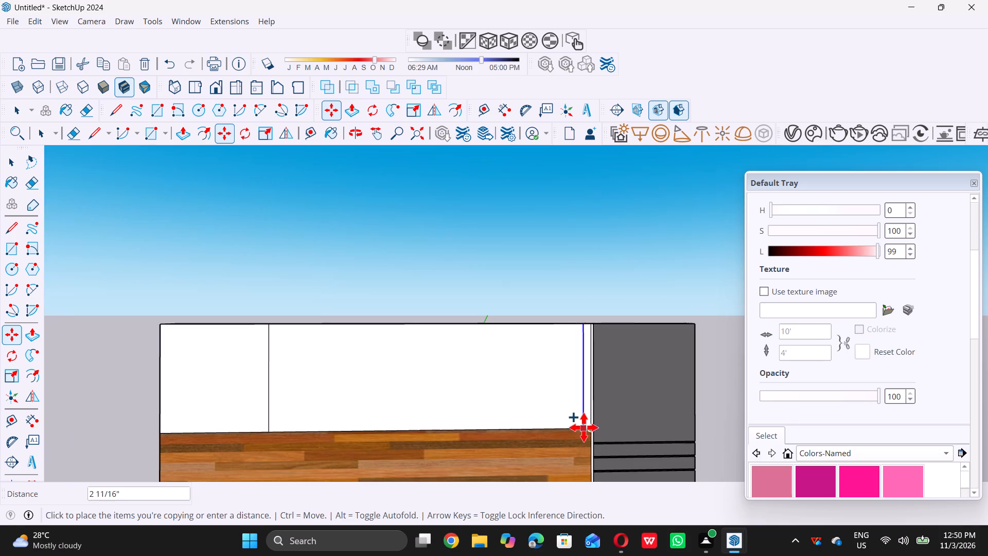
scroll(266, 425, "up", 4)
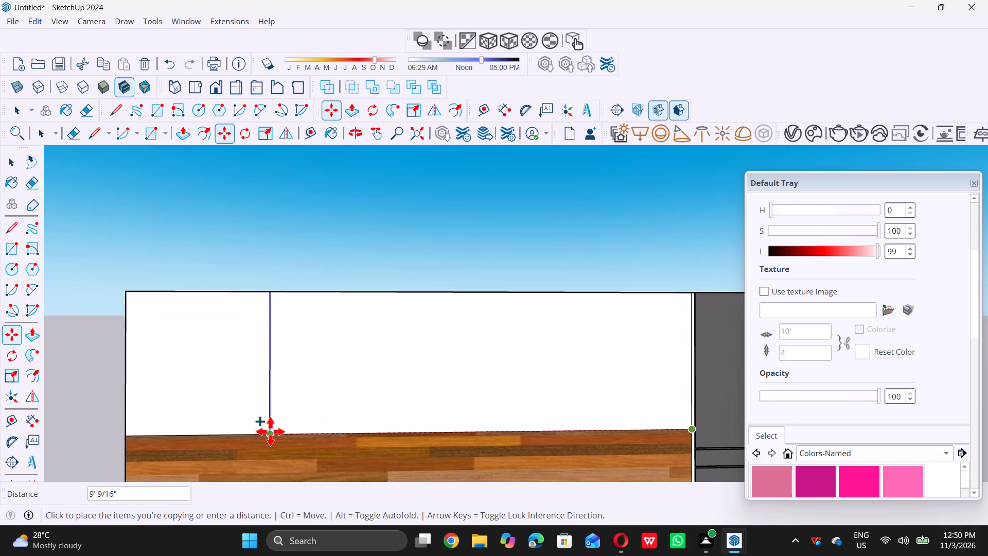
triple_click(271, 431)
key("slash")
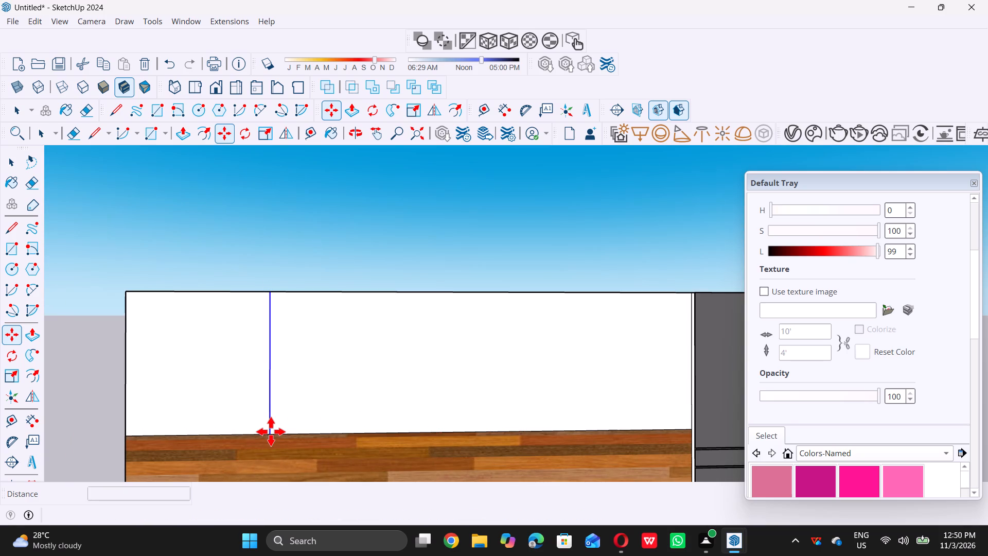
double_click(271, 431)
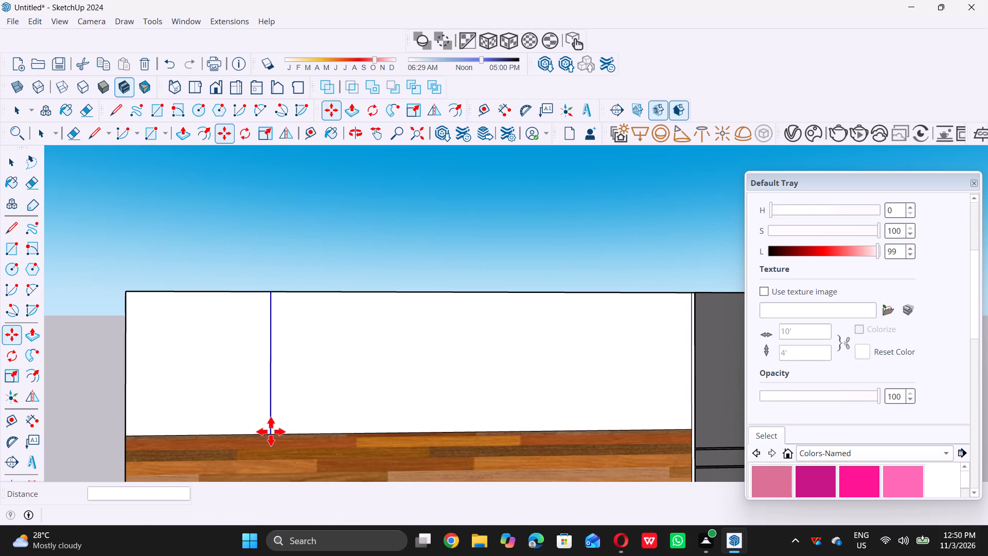
Copy the band's original vertical line about 9' to the lower edge's end at the dark column, divided into 20 equal spaces.
scroll(269, 434, "up", 6)
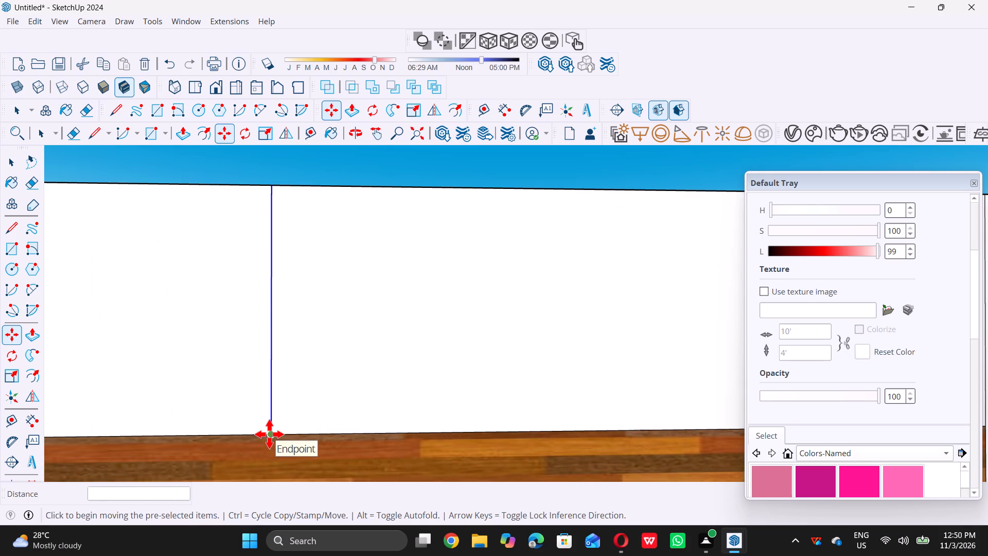
double_click(269, 434)
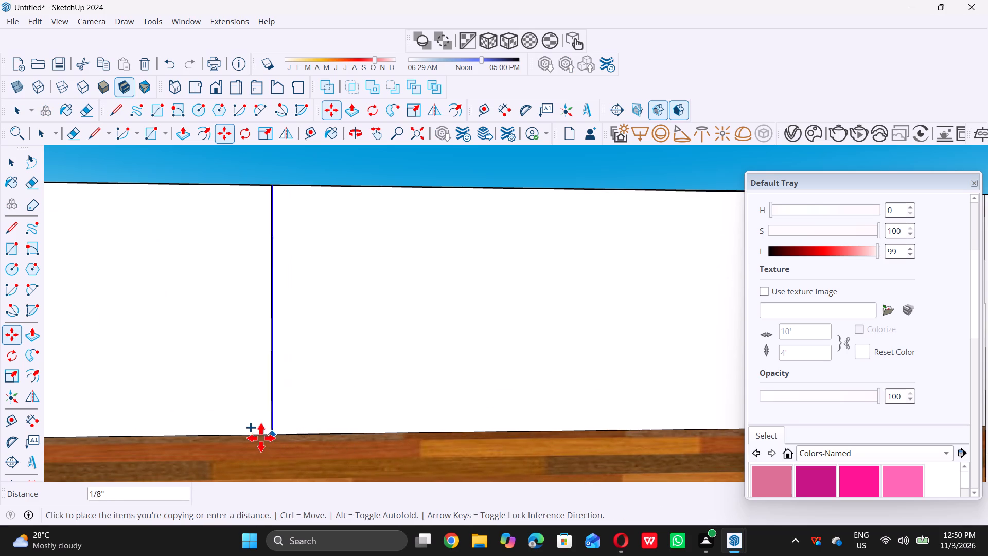
scroll(261, 438, "down", 11)
scroll(558, 433, "up", 4)
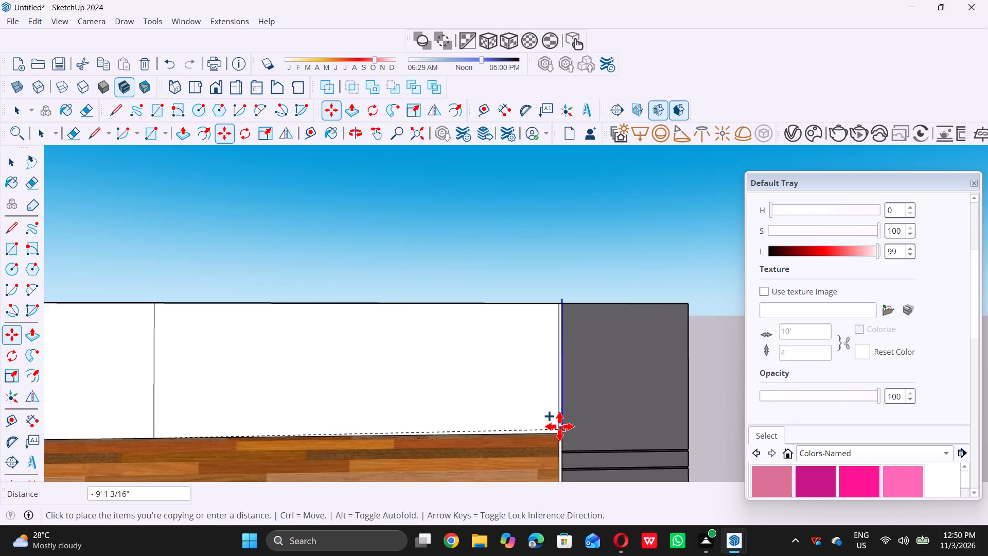
scroll(559, 426, "up", 9)
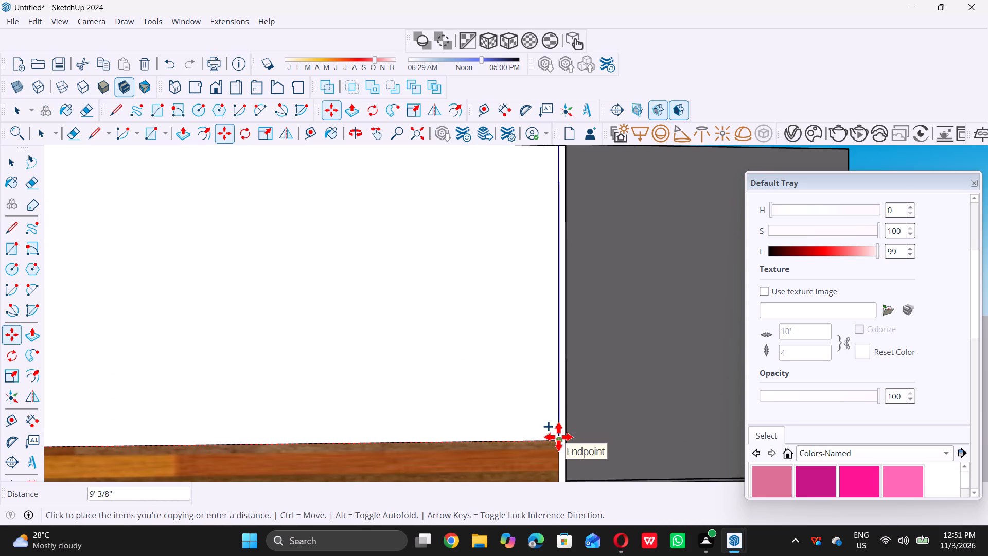
double_click(558, 437)
key("slash")
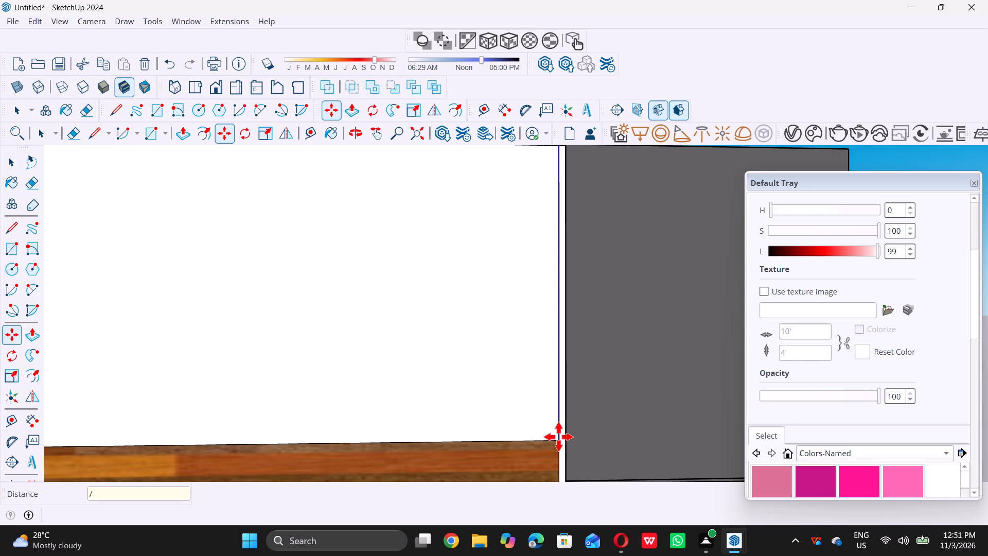
type("20")
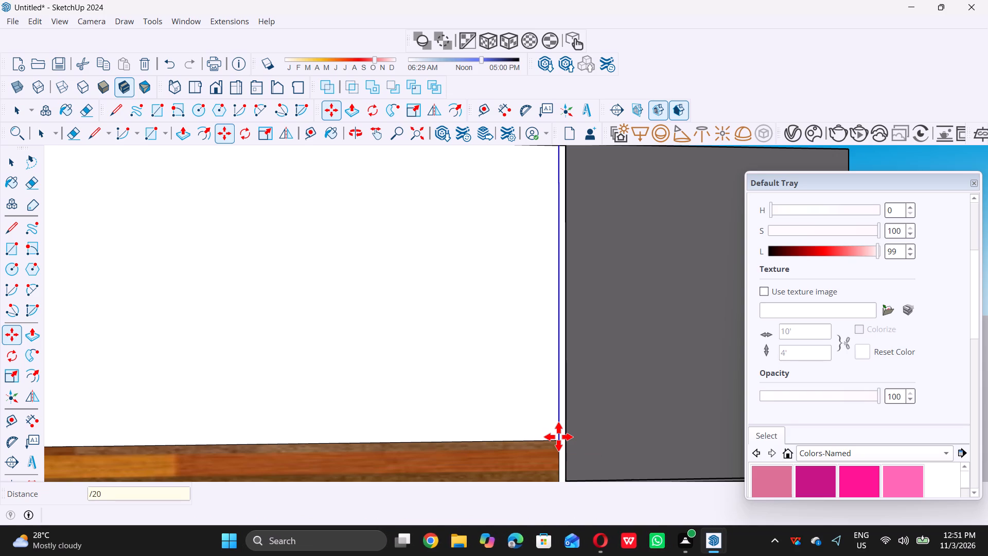
key("Return")
key("space")
Examine the white band's vertical divisions and the whole tower facade from near and far.
scroll(546, 440, "down", 2)
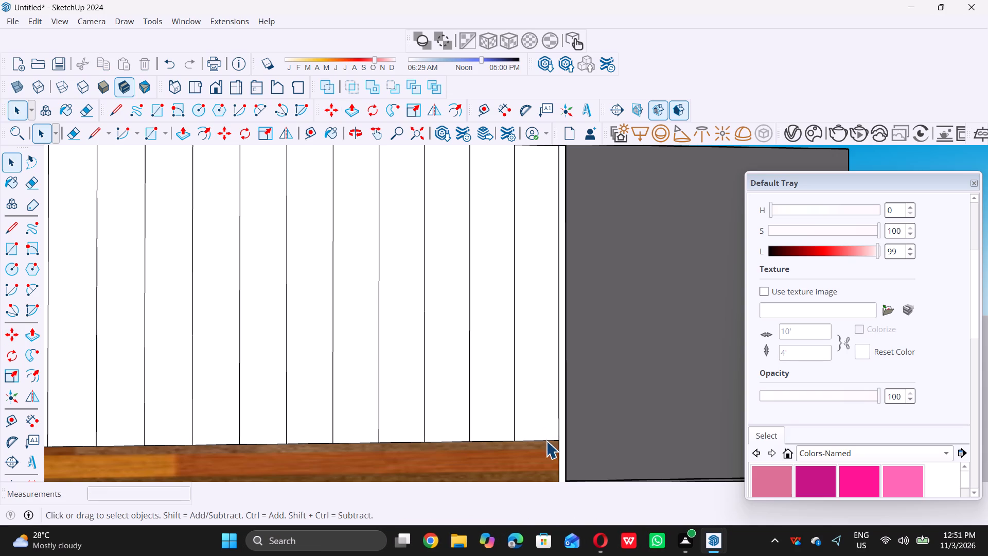
scroll(546, 441, "down", 20)
scroll(546, 441, "down", 8)
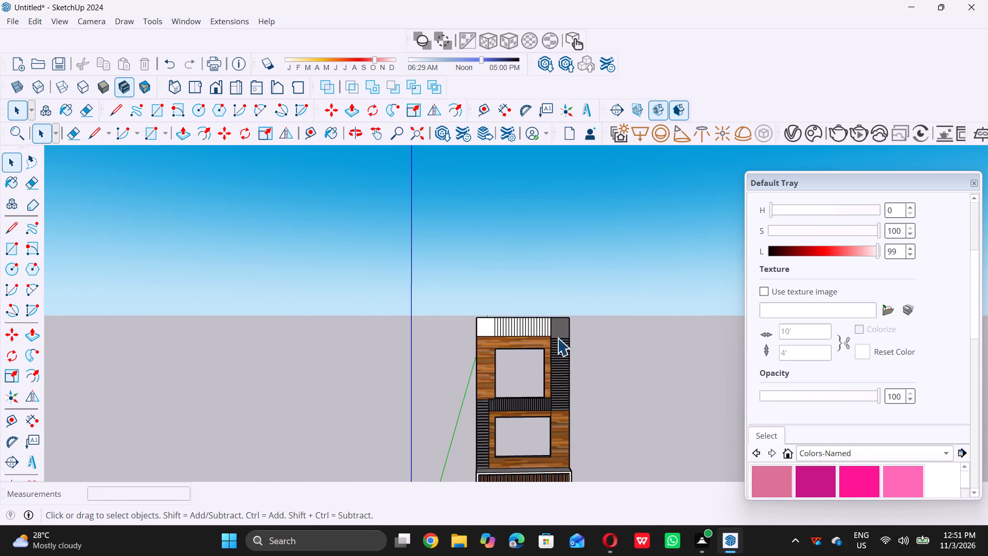
middle_click_drag(557, 338, 531, 366)
middle_click(531, 366)
scroll(533, 350, "down", 4)
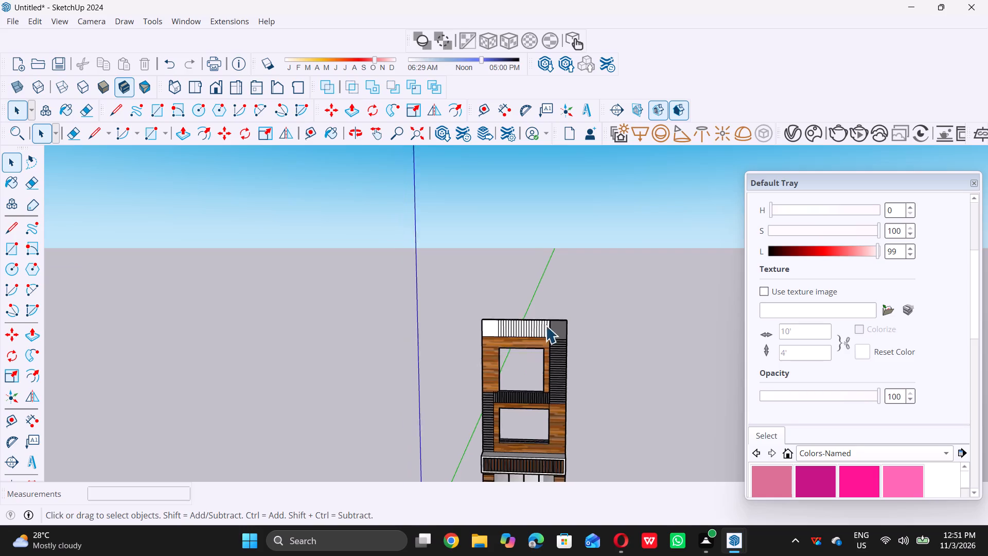
scroll(545, 325, "down", 6)
middle_click_drag(538, 394, 537, 364)
scroll(551, 389, "up", 7)
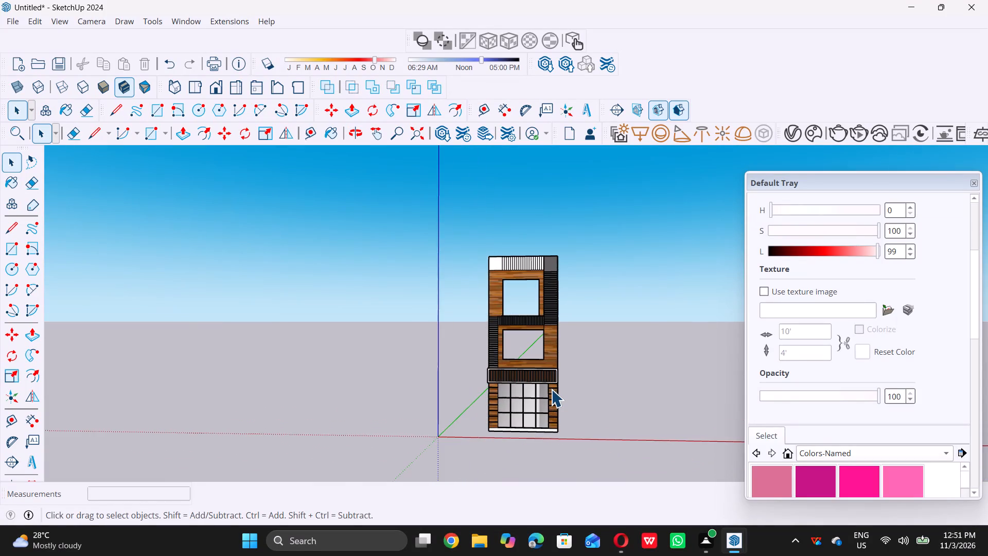
scroll(551, 389, "down", 7)
scroll(529, 323, "down", 5)
middle_click_drag(524, 321, 546, 327)
scroll(546, 327, "up", 1)
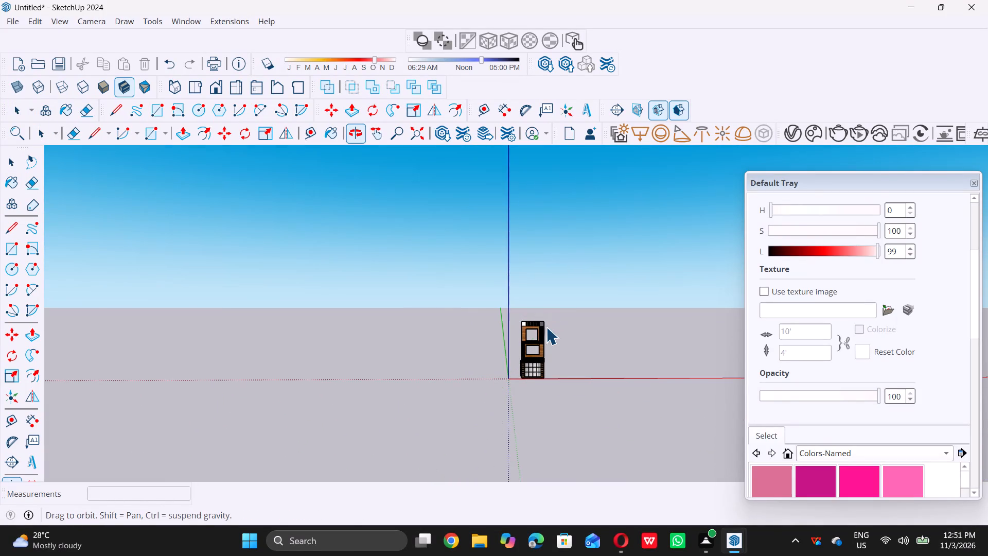
scroll(548, 326, "up", 7)
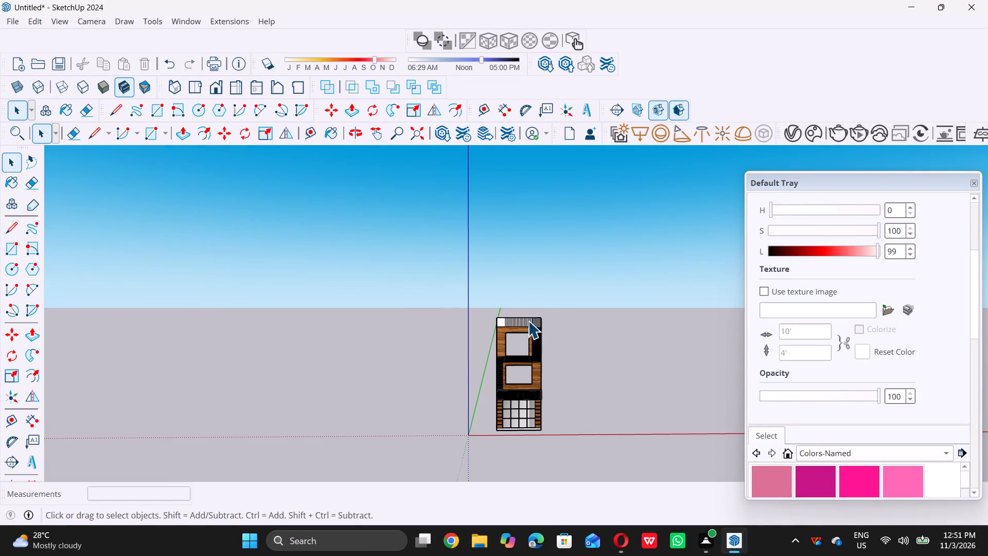
scroll(530, 327, "up", 1)
middle_click_drag(530, 326, 530, 310)
scroll(516, 328, "up", 6)
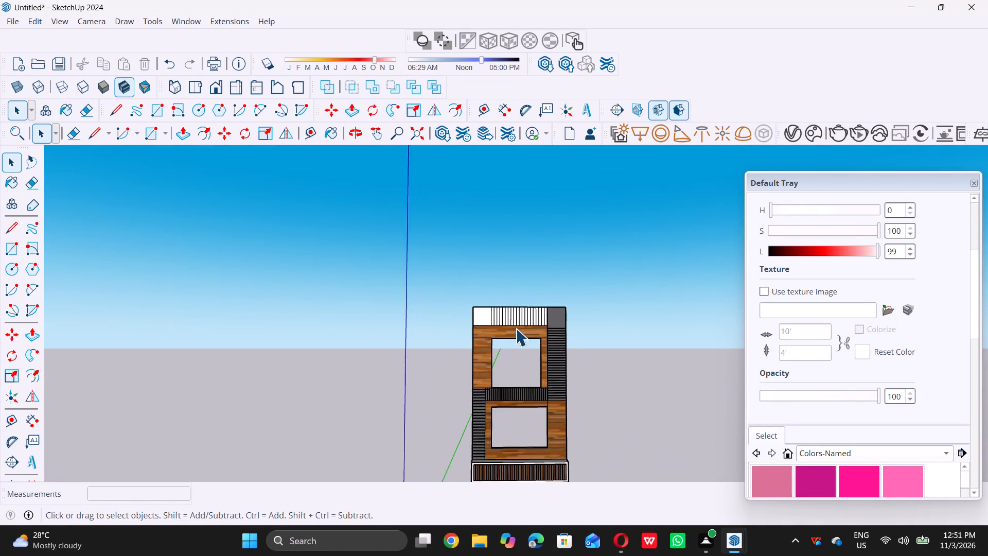
scroll(530, 321, "up", 15)
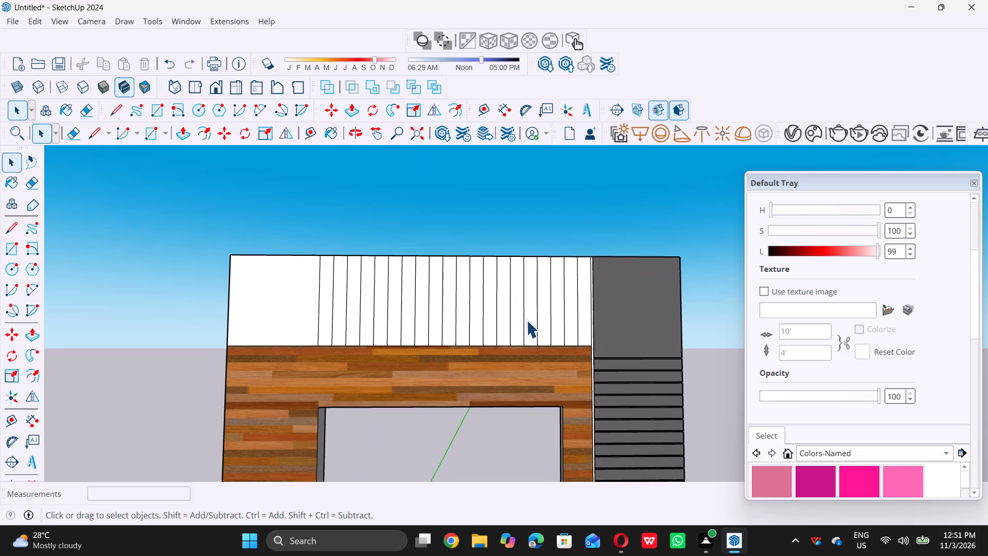
middle_click_drag(336, 262, 337, 267)
middle_click(337, 267)
middle_click(339, 267)
scroll(339, 267, "up", 4)
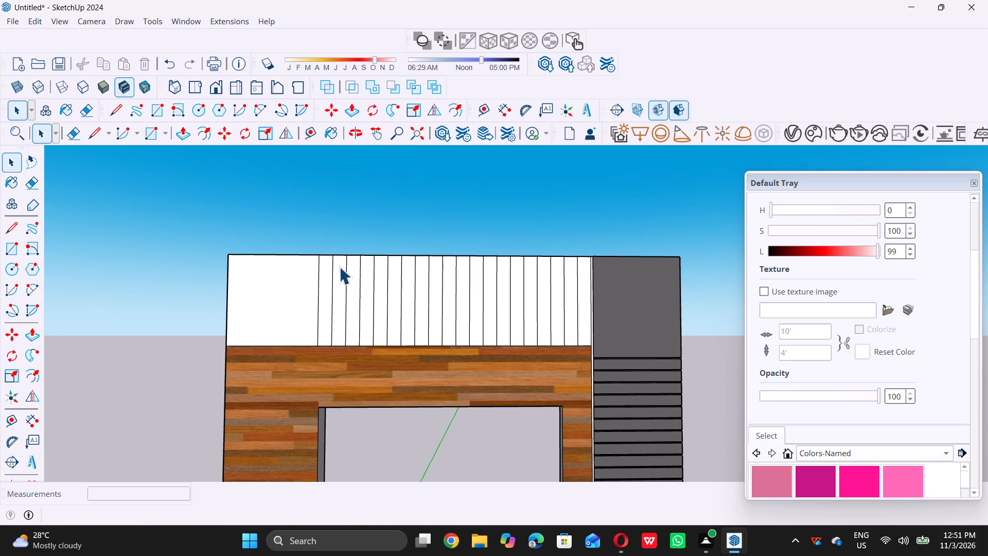
scroll(339, 267, "up", 1)
scroll(345, 351, "down", 12)
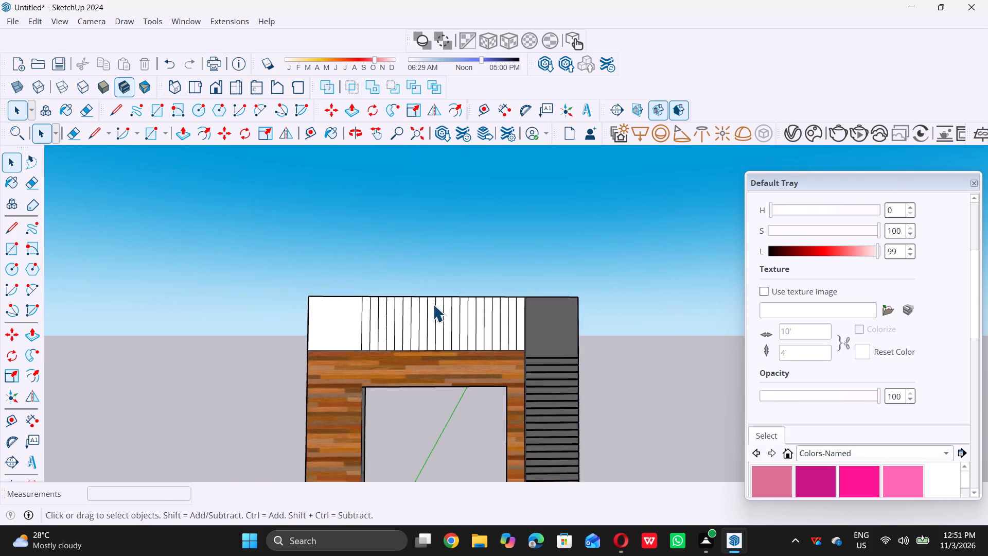
Examine the dark band's vertical grooves lower on the facade and compare them with the white top band's divisions.
scroll(433, 304, "down", 9)
scroll(416, 429, "up", 17)
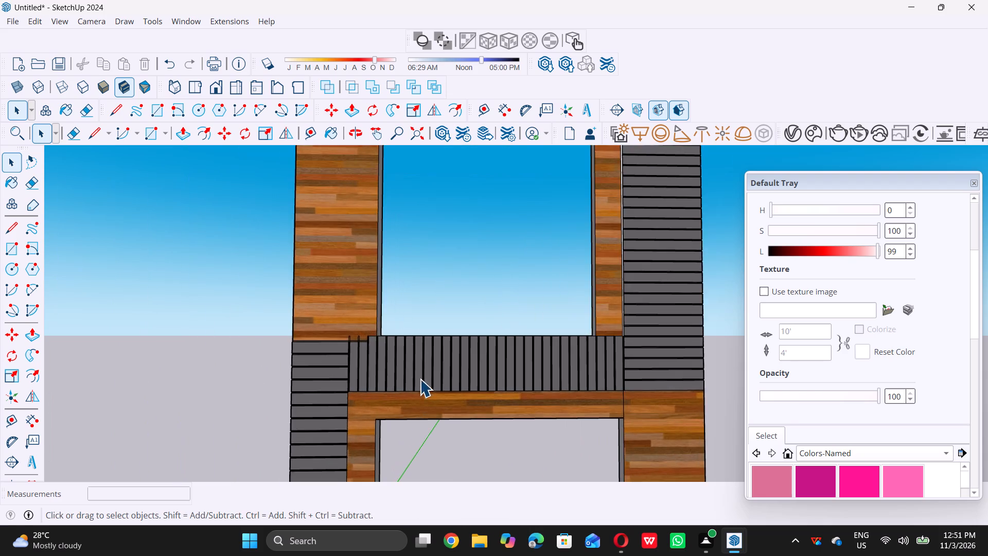
scroll(420, 379, "up", 4)
scroll(417, 337, "up", 6)
scroll(417, 337, "down", 11)
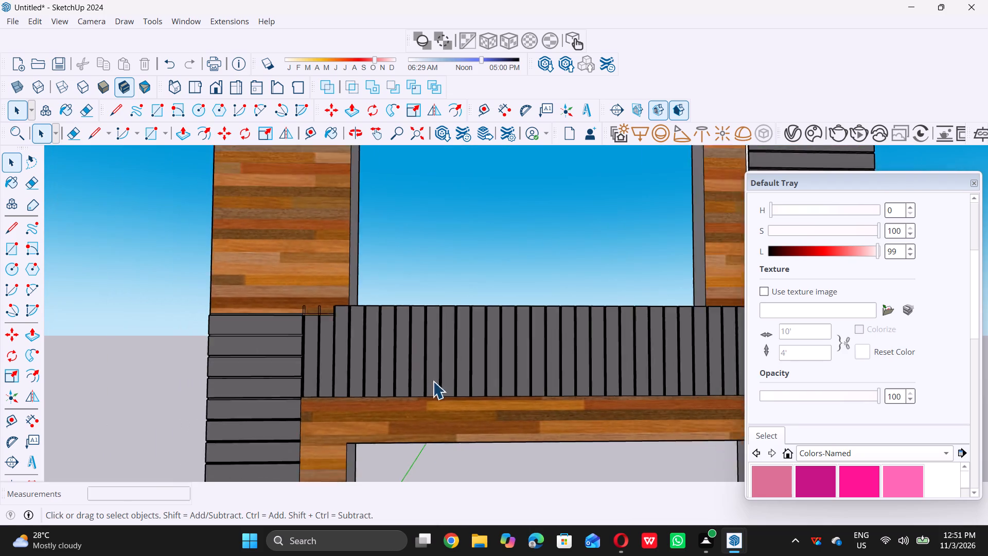
scroll(433, 381, "down", 14)
scroll(434, 203, "up", 8)
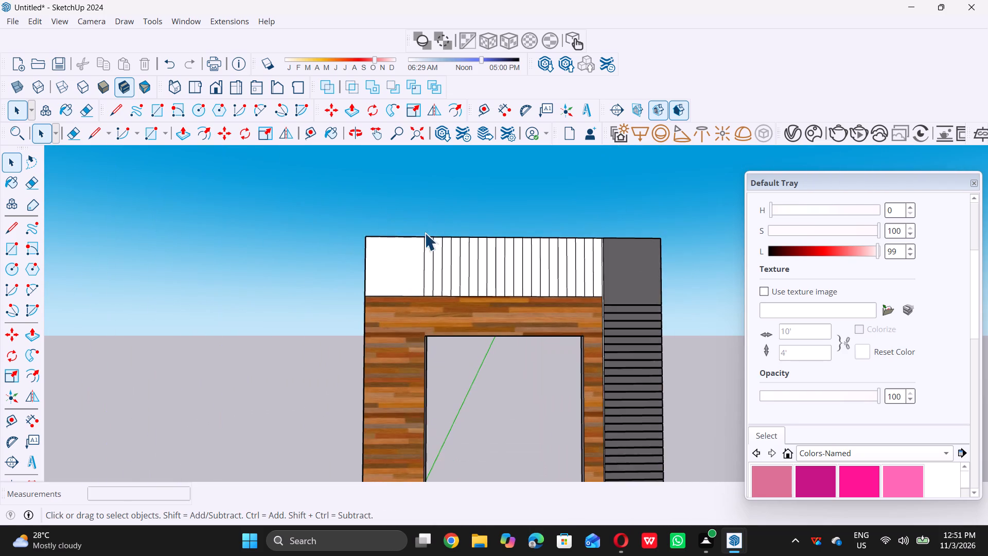
Place a guide 0.5" from the white band's first vertical line beside the wide blank section, toward the dark column.
scroll(425, 233, "up", 4)
scroll(473, 281, "up", 7)
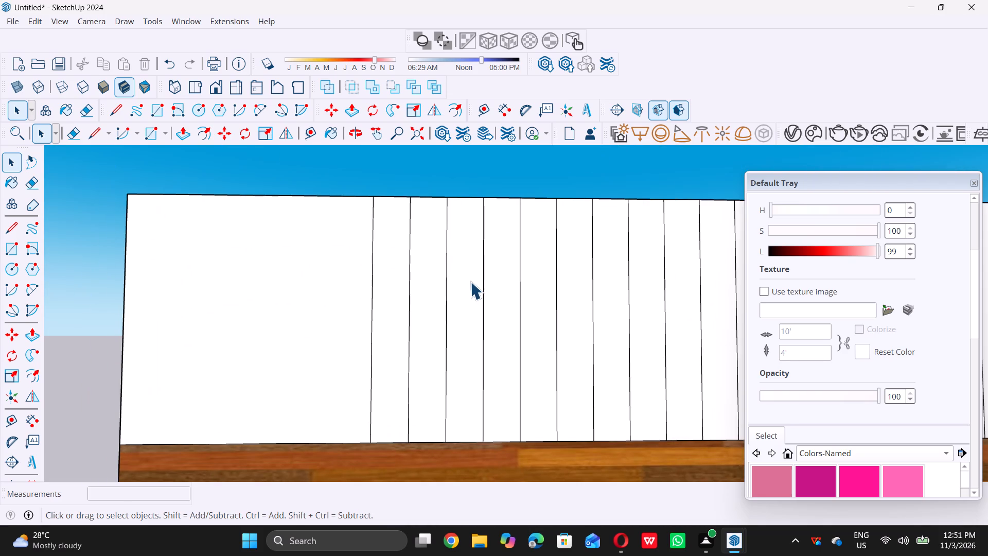
key("t")
left_click(372, 289)
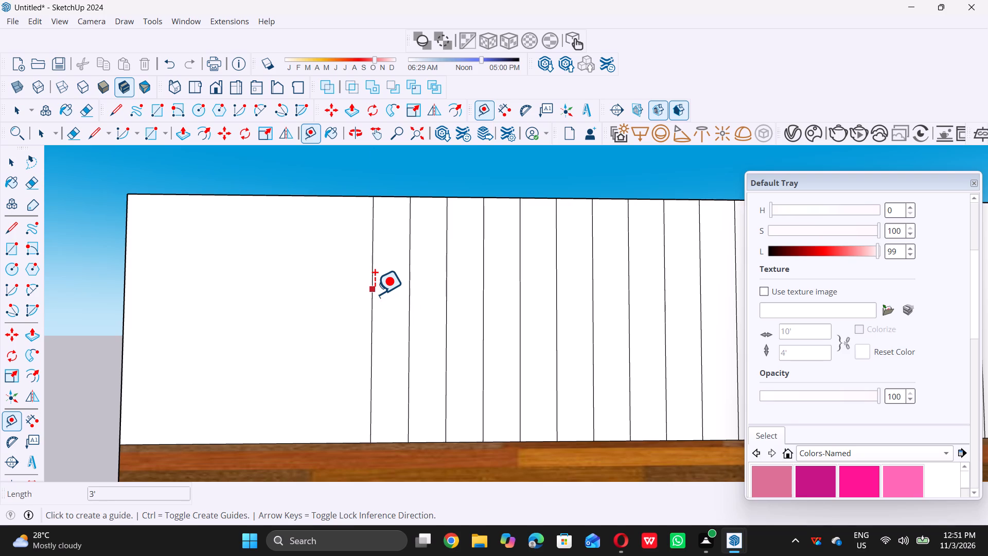
type("0.5")
key("shift+quotedbl")
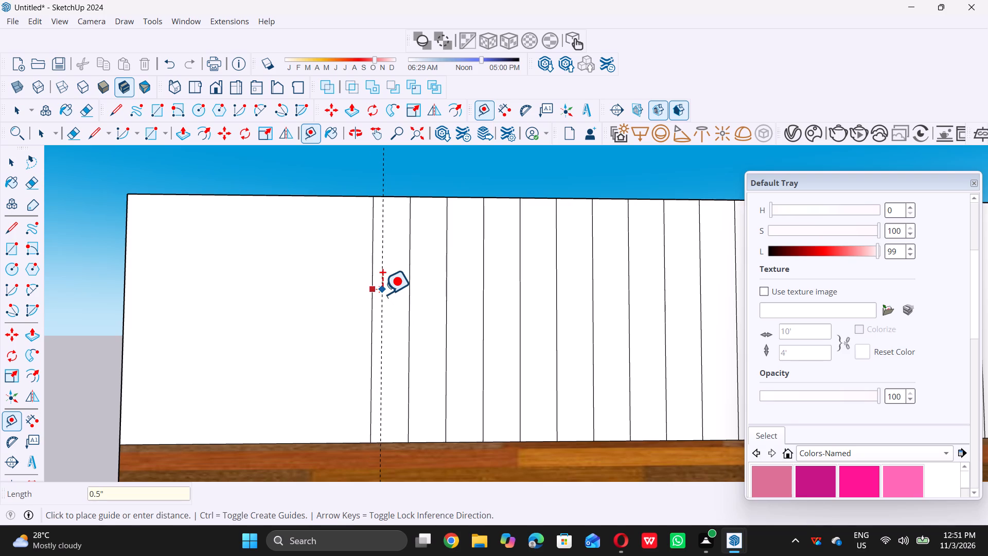
key("Return")
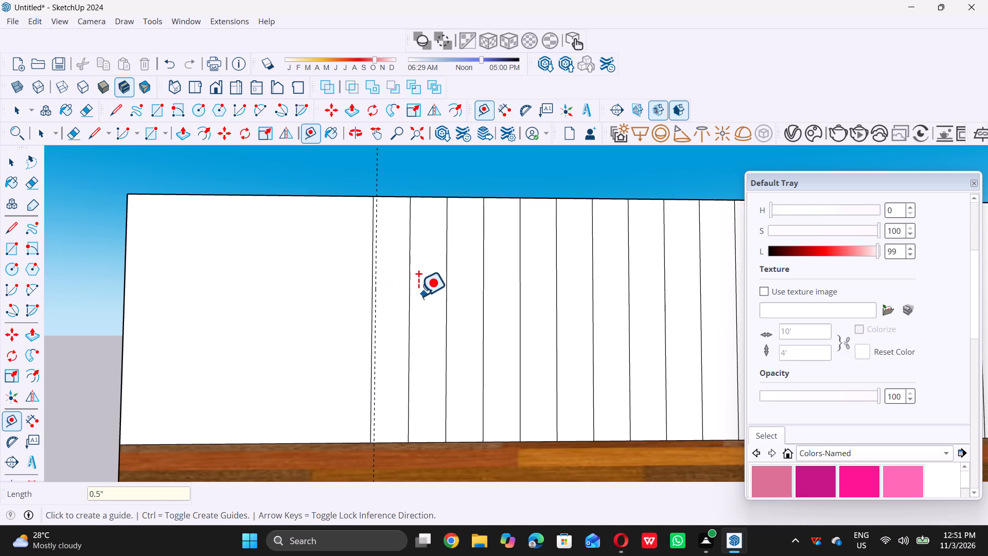
Place a guide 0.5" from the band's second vertical line, on the side toward the dark column.
double_click(408, 292)
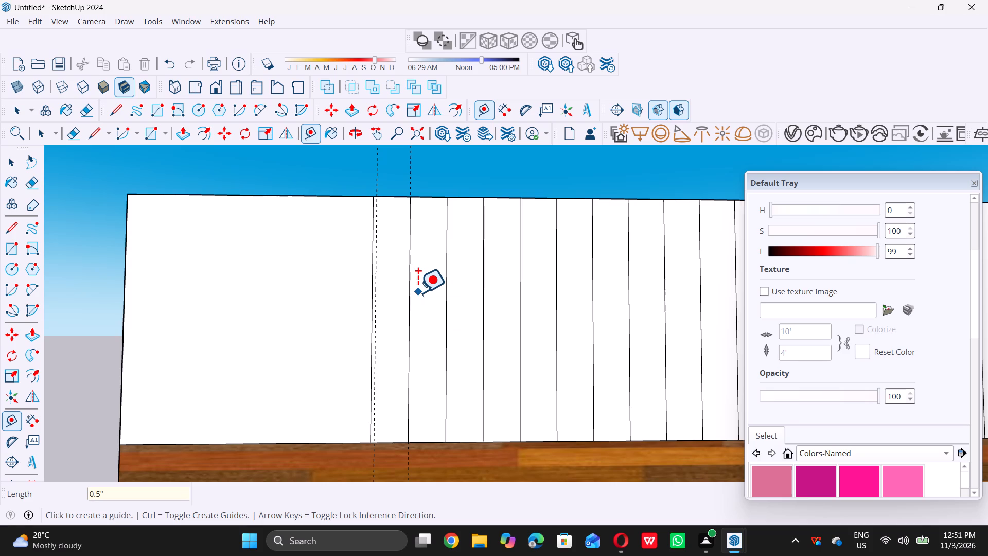
key("ctrl+z")
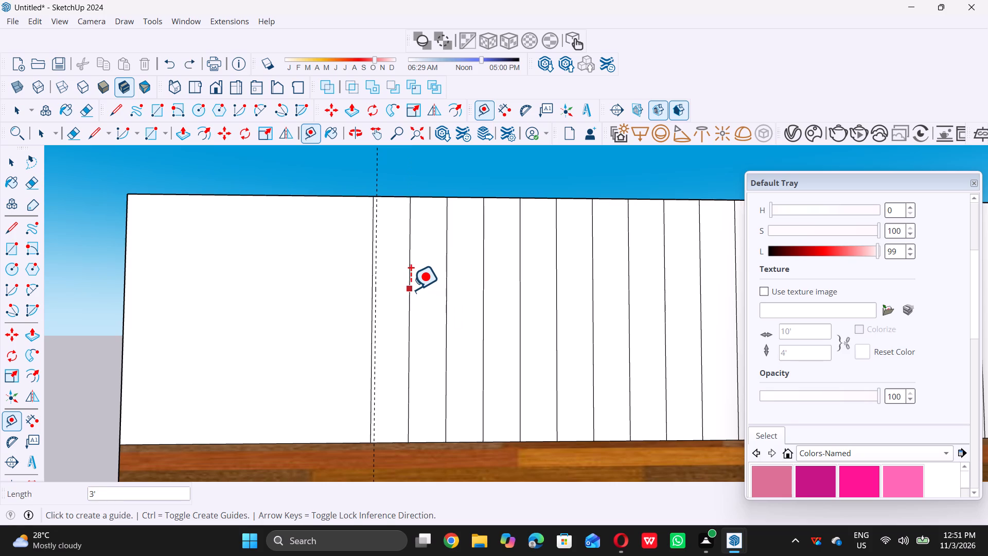
triple_click(411, 289)
type("0.")
key("5")
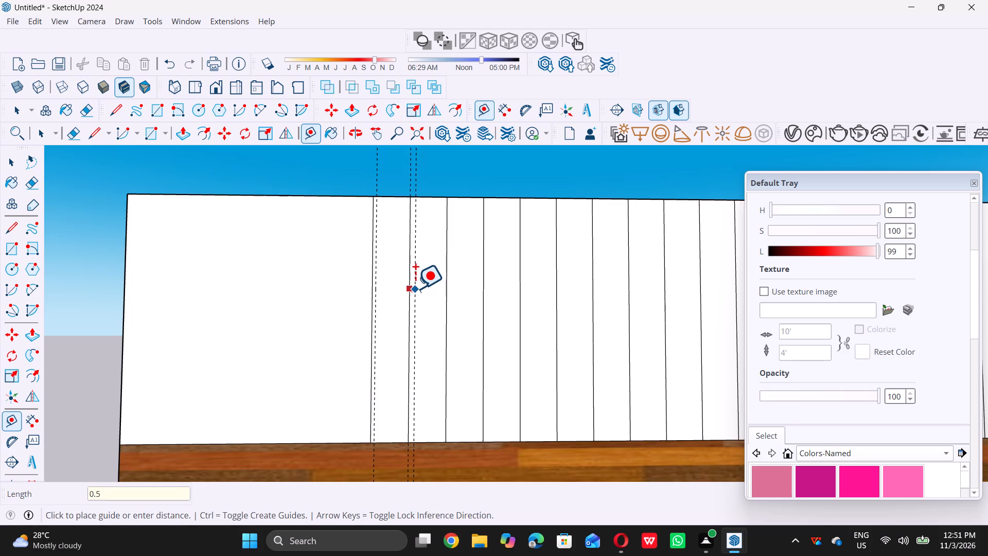
key("shift+quotedbl")
key("Return")
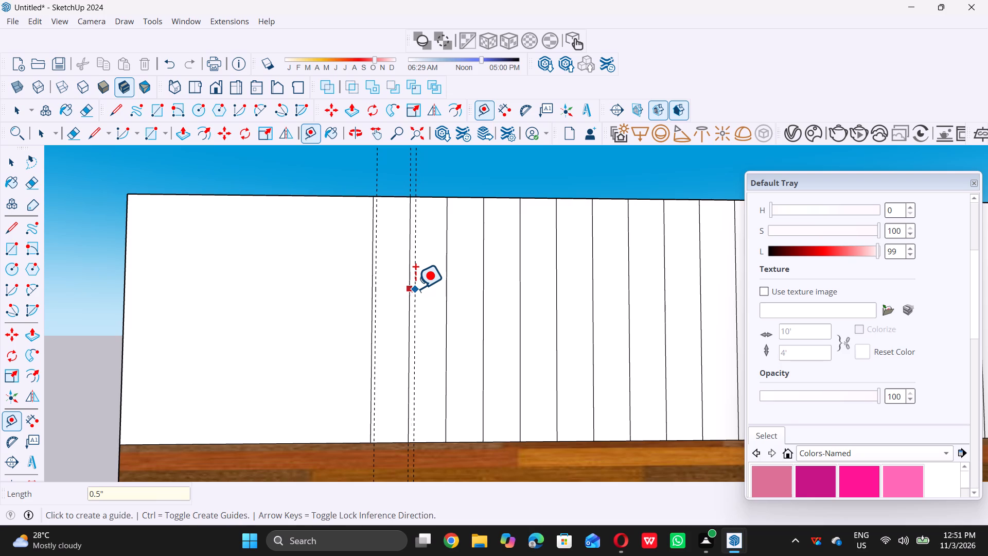
Place a guide 0.5" from the band's third vertical line, on the side toward the dark column.
double_click(446, 290)
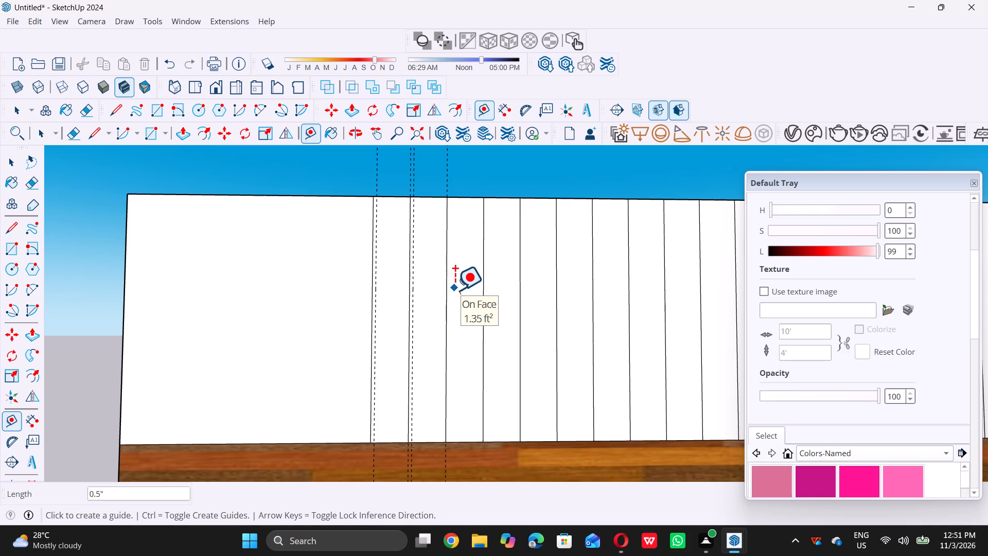
key("ctrl+z")
scroll(445, 293, "up", 5)
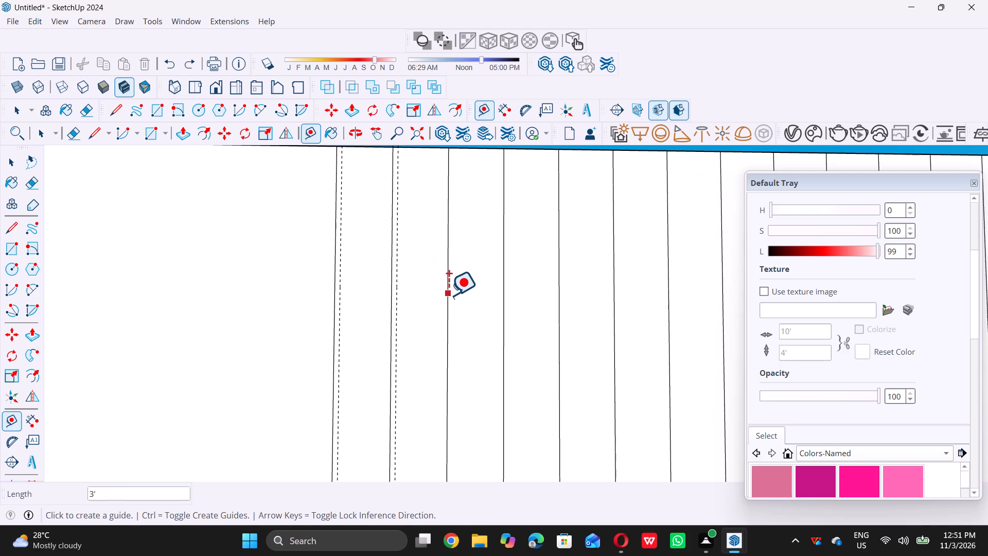
left_click(449, 295)
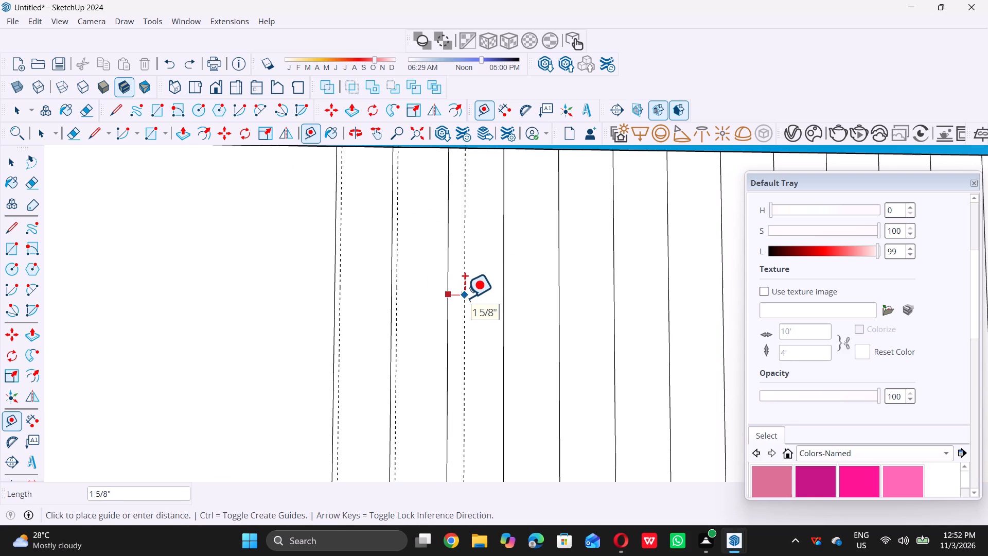
type("0.5")
key("shift+quotedbl")
key("Return")
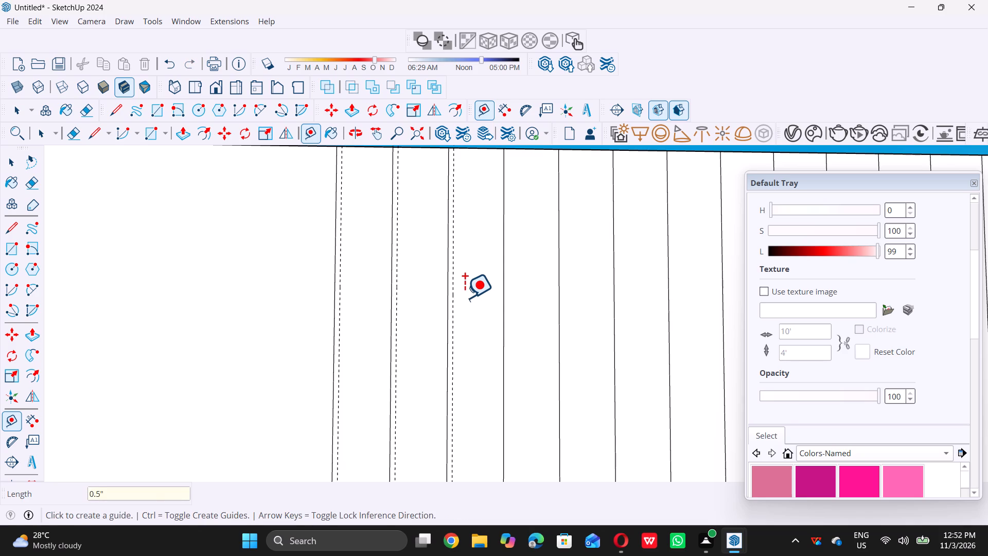
Place a guide 0.5" from the band's fourth vertical line, on the side toward the dark column.
double_click(502, 293)
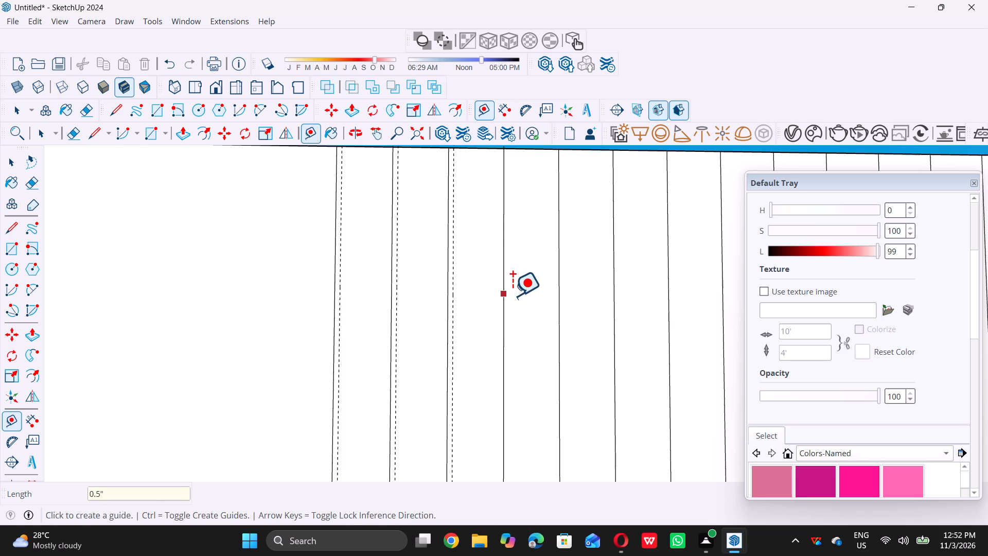
triple_click(506, 299)
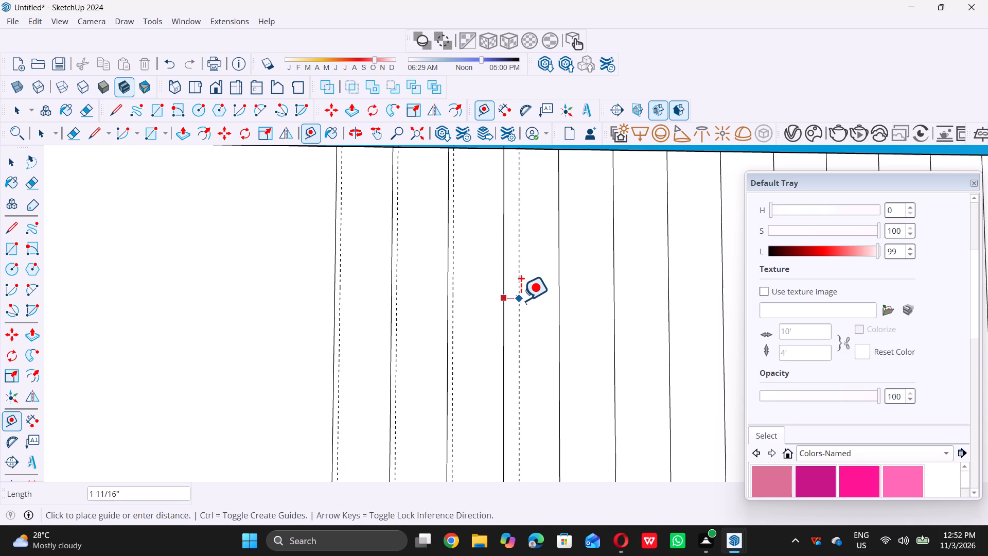
type("0.5")
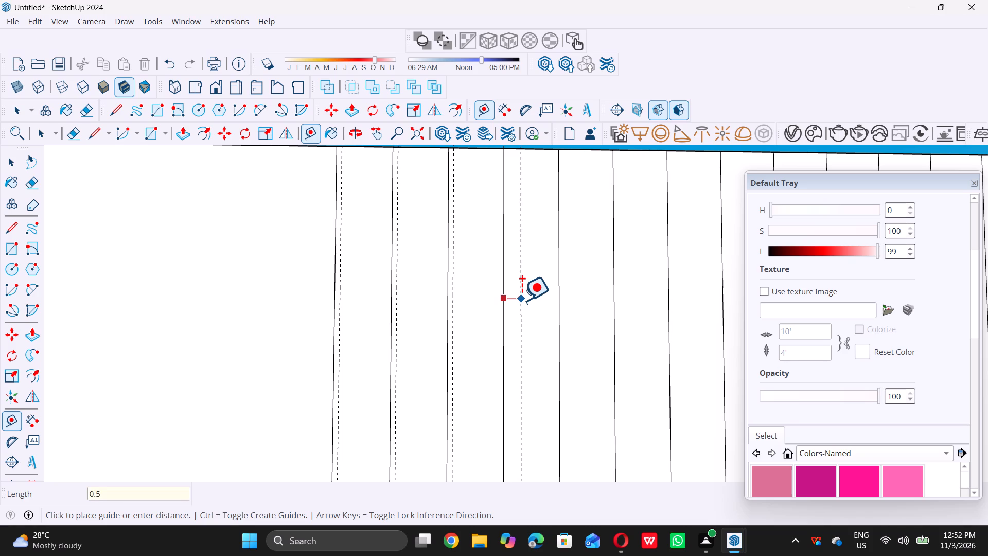
key("shift+quotedbl")
key("Return")
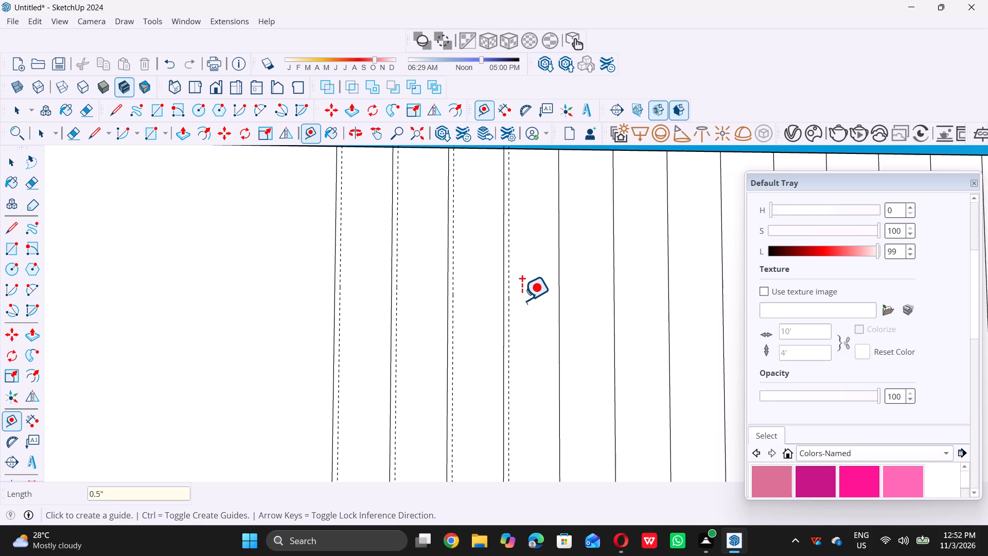
Place a guide 0.5" from the band's fifth vertical line, on the side toward the dark column.
double_click(562, 309)
left_click(560, 314)
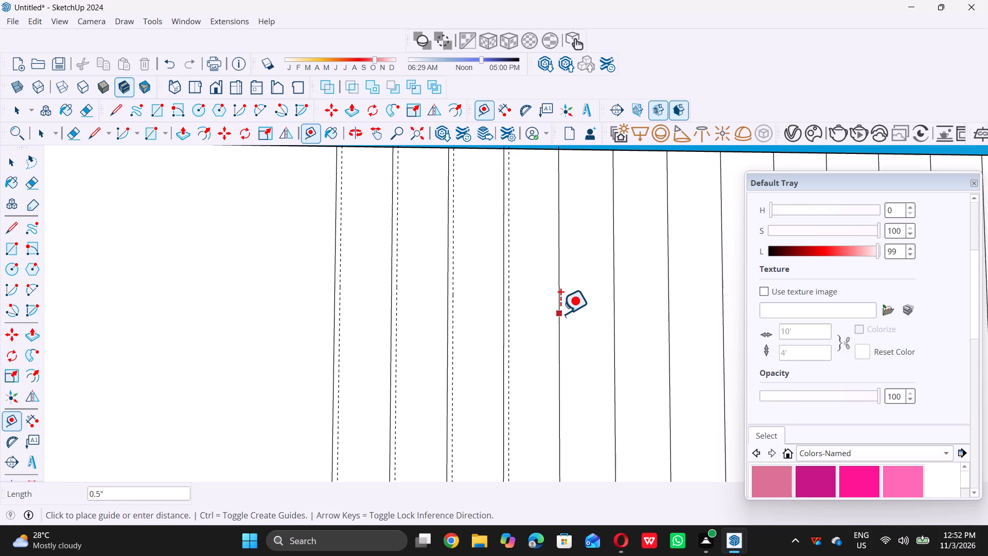
type("0.5")
key("shift+quotedbl")
key("Return")
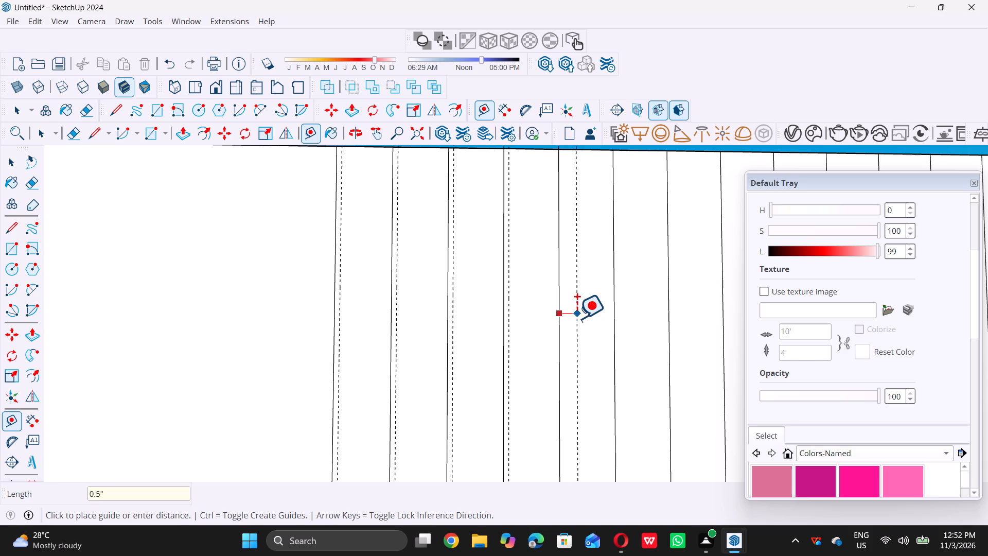
Place a guide 0.5" from the band's sixth vertical line, on the side toward the dark column.
scroll(255, 304, "down", 12)
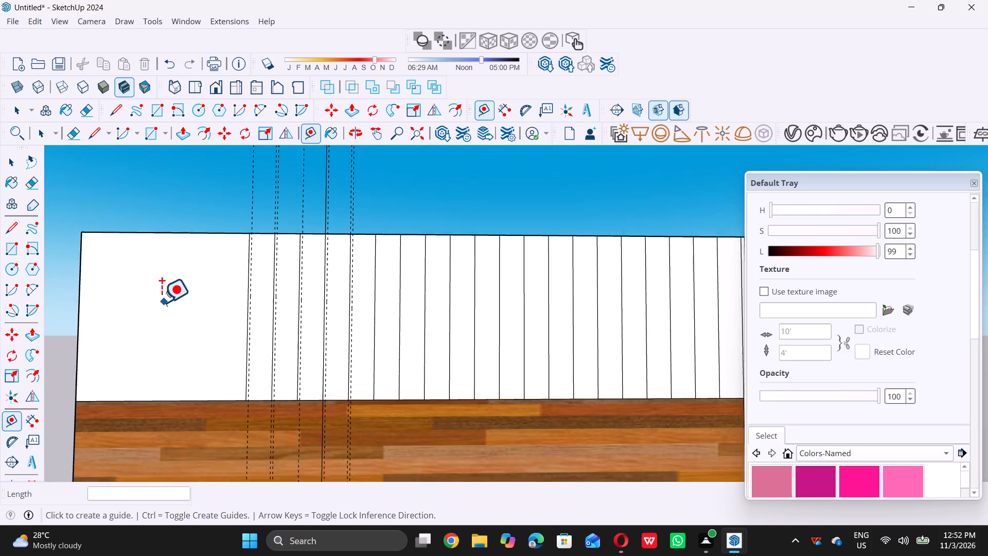
scroll(480, 310, "up", 5)
scroll(404, 318, "down", 9)
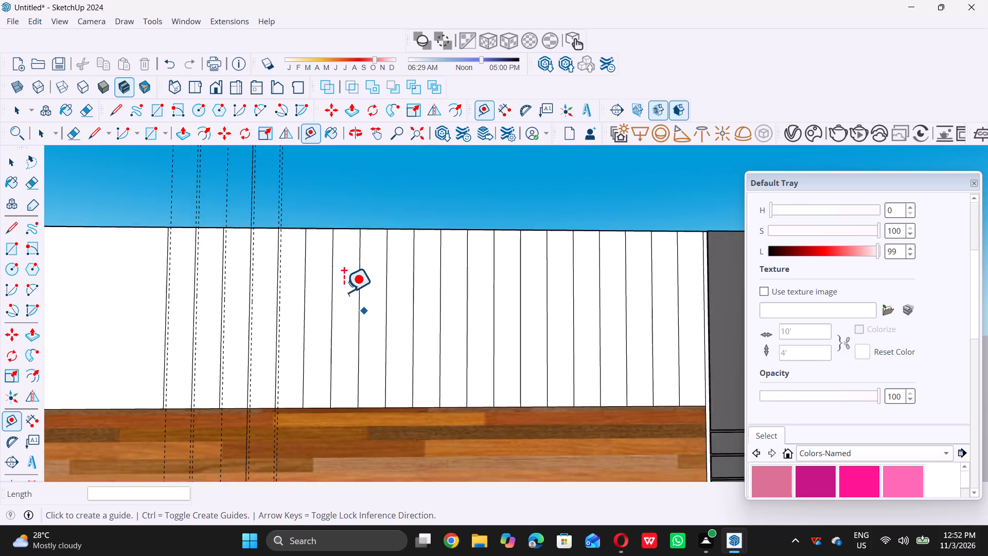
scroll(344, 292, "down", 4)
middle_click_drag(397, 309, 373, 317)
scroll(337, 301, "up", 10)
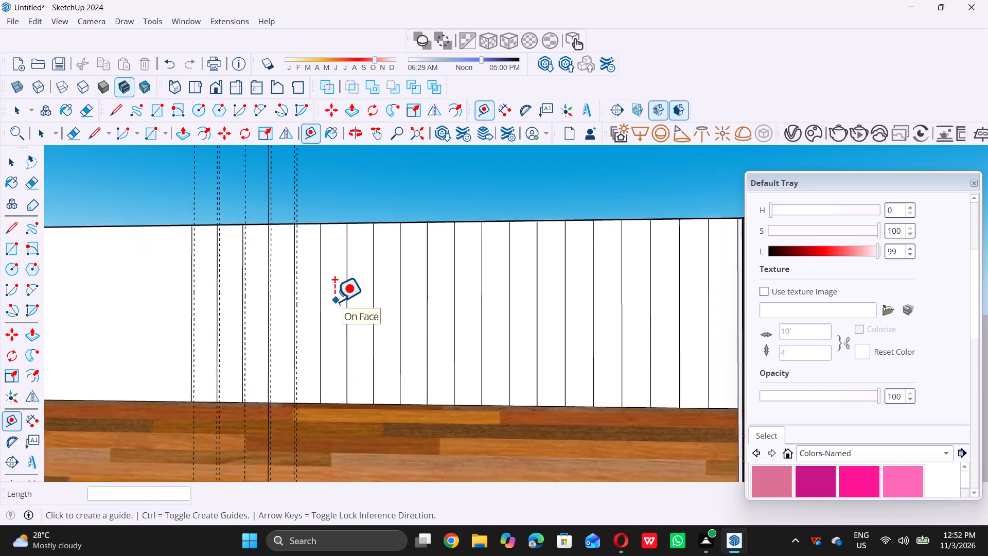
double_click(319, 288)
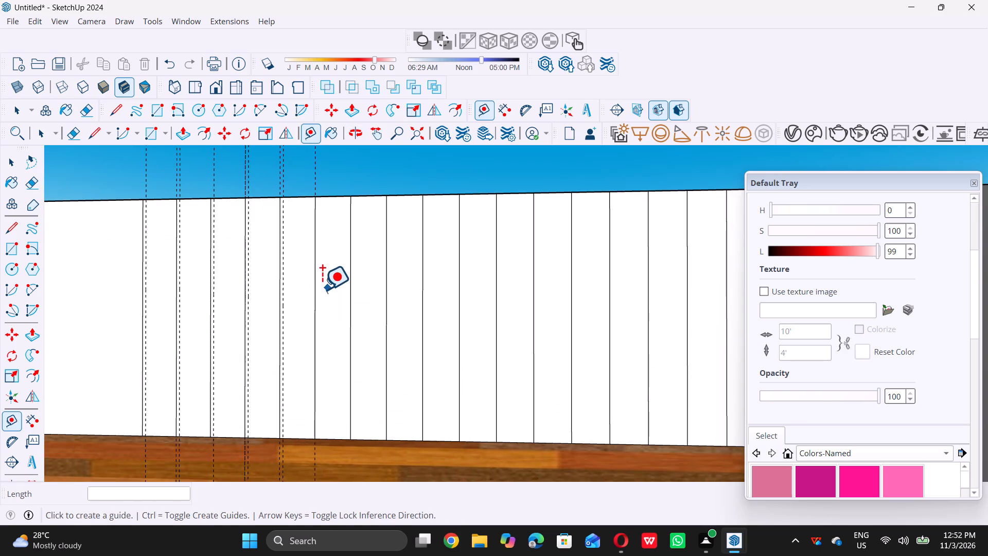
triple_click(315, 287)
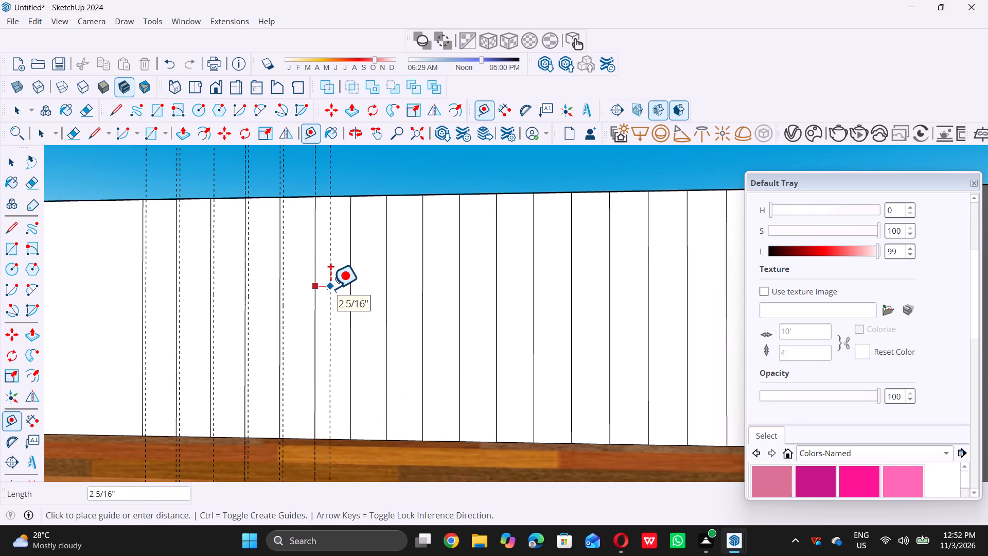
type("0.")
key("5")
key("shift+quotedbl")
key("Return")
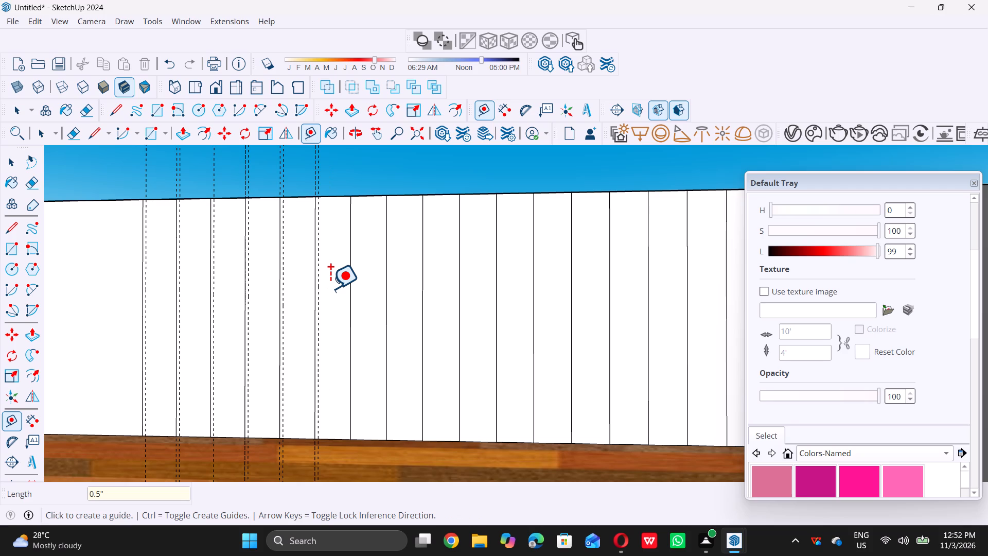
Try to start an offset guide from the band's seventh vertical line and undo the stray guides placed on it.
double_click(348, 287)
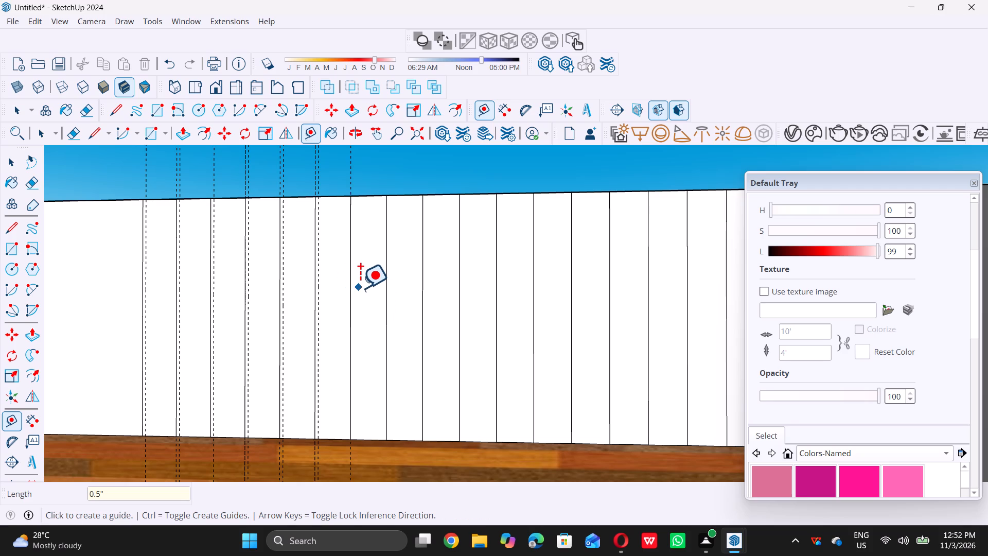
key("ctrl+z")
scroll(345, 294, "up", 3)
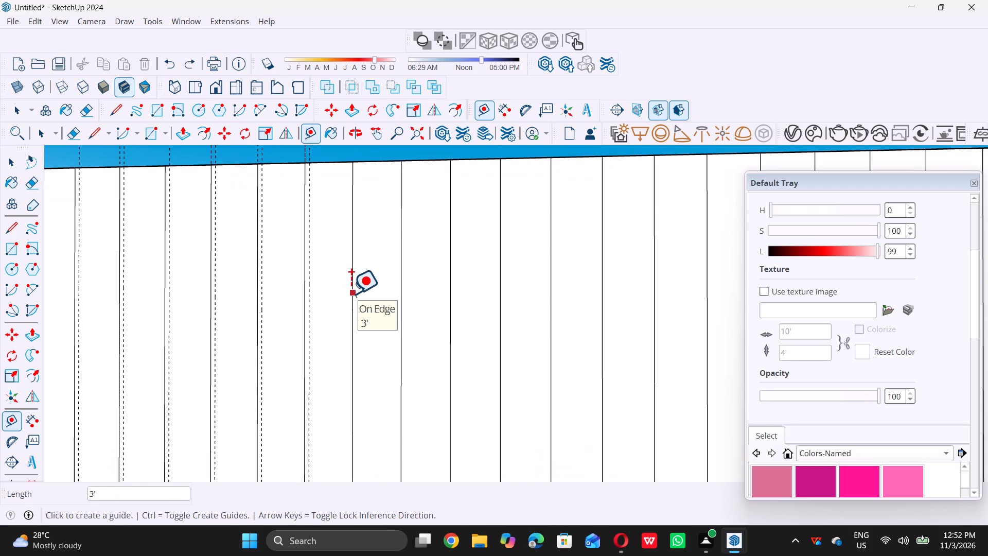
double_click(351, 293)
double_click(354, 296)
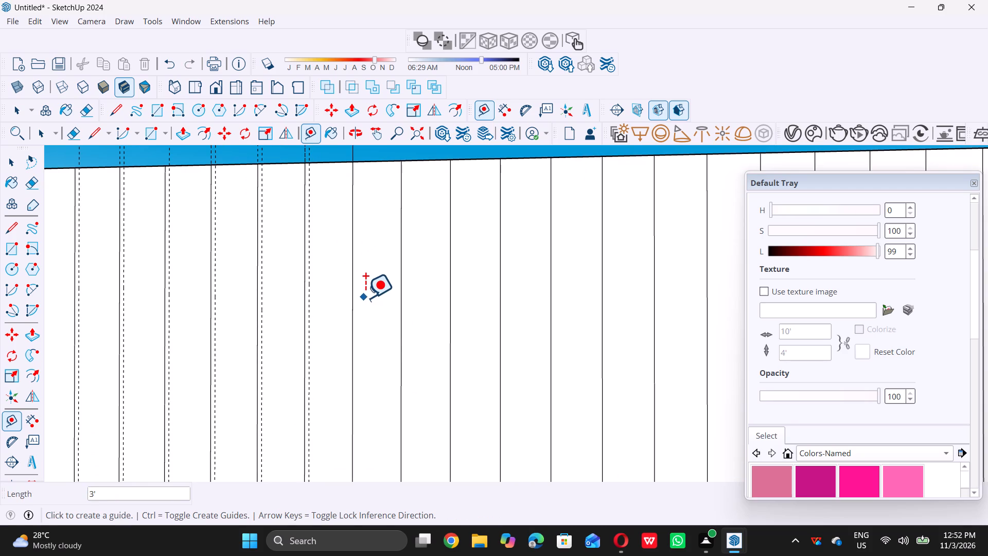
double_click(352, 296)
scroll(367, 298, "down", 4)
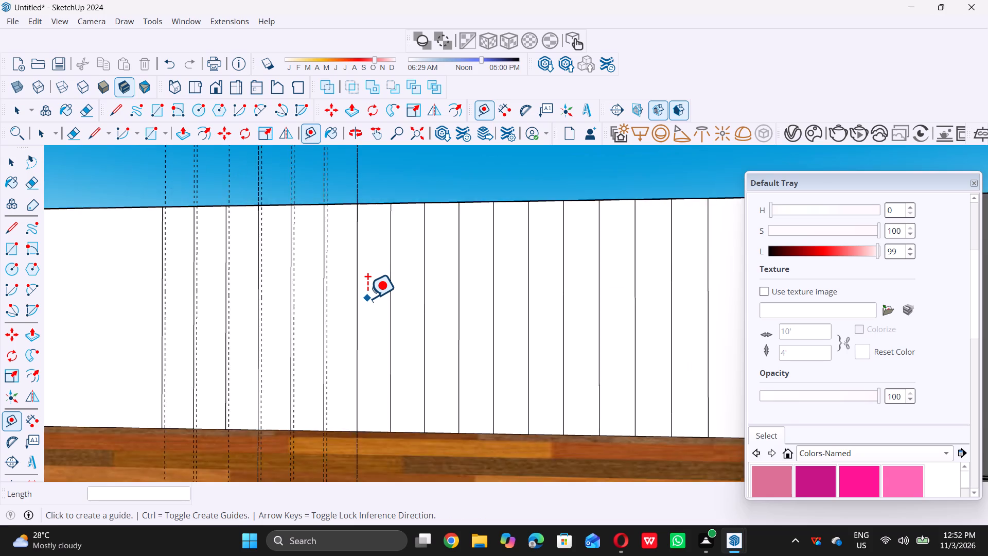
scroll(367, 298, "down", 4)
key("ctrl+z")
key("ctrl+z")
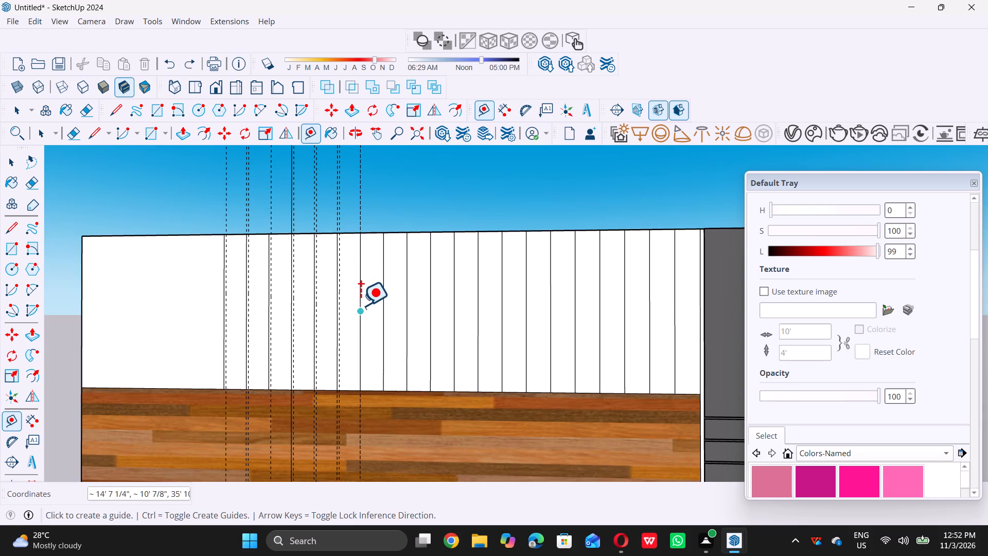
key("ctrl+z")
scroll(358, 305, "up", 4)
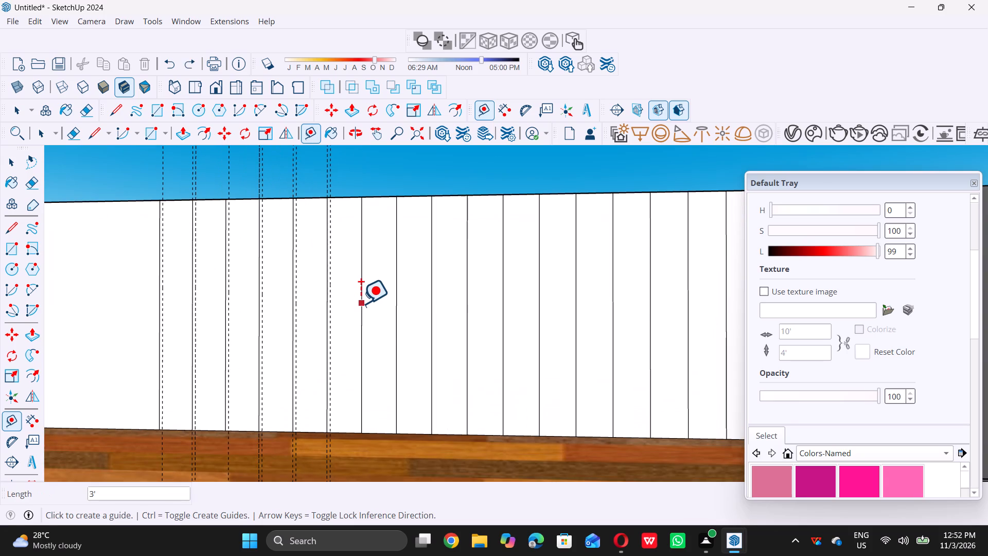
Place a guide 0.5" from the band's seventh vertical line, on the side toward the dark column.
double_click(361, 302)
key("ctrl+z")
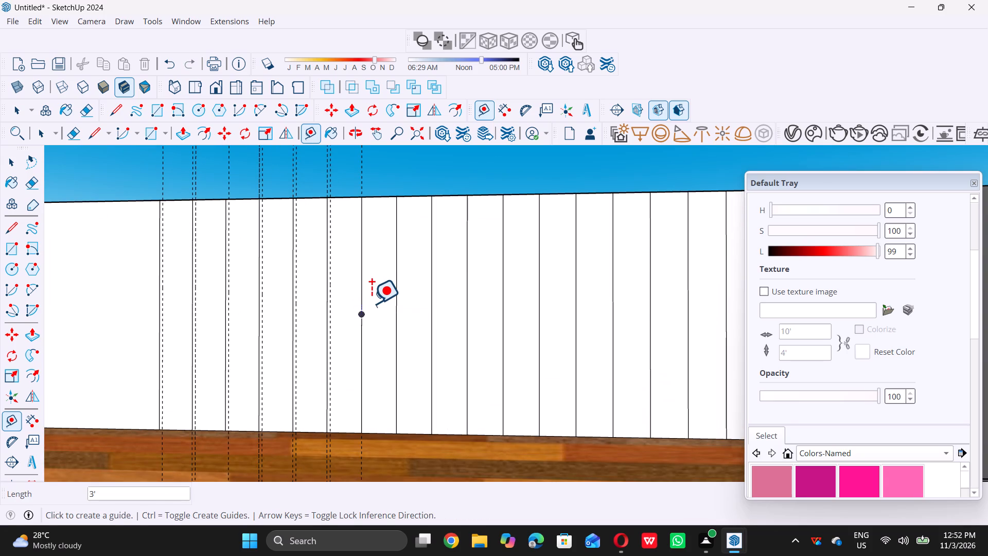
scroll(370, 303, "up", 4)
double_click(359, 281)
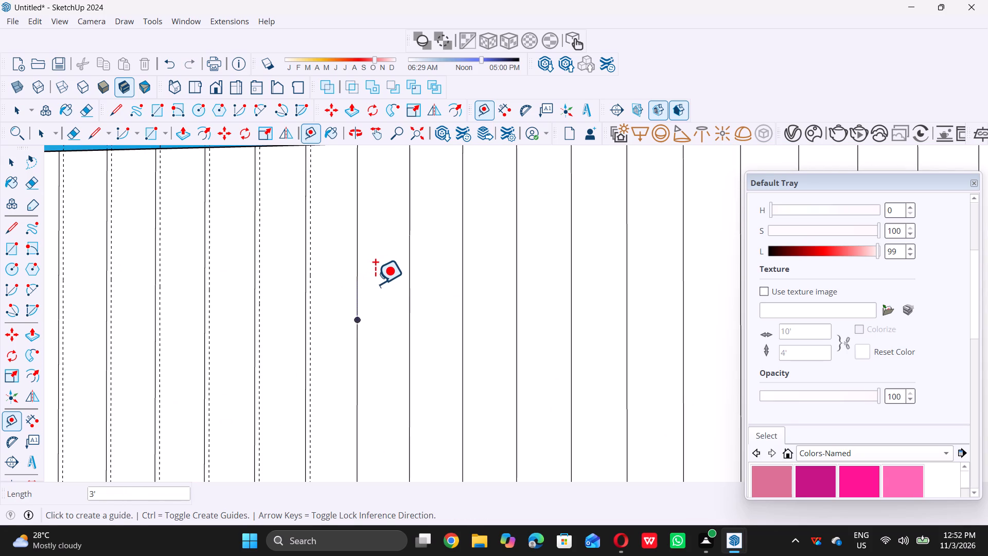
triple_click(359, 280)
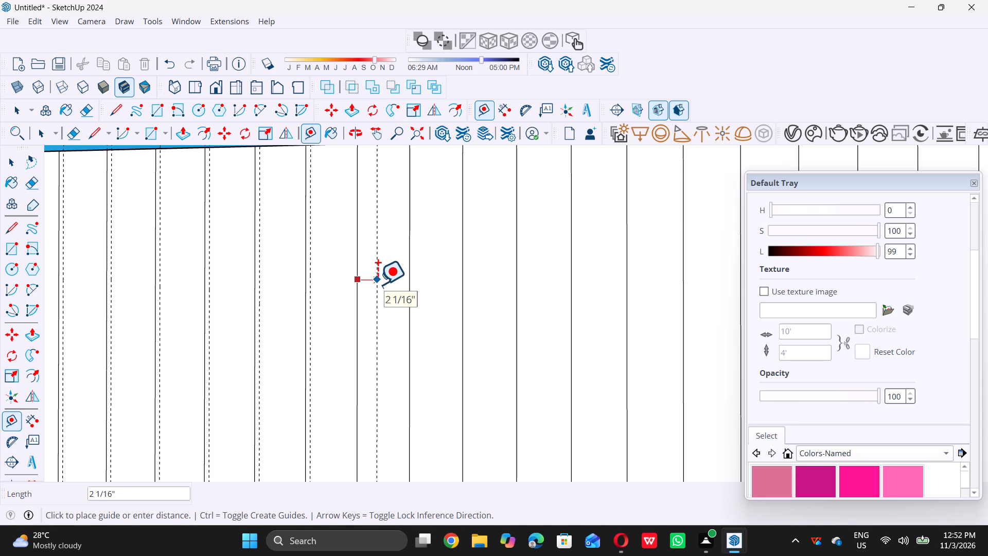
type("0.5")
key("shift+quotedbl")
key("Return")
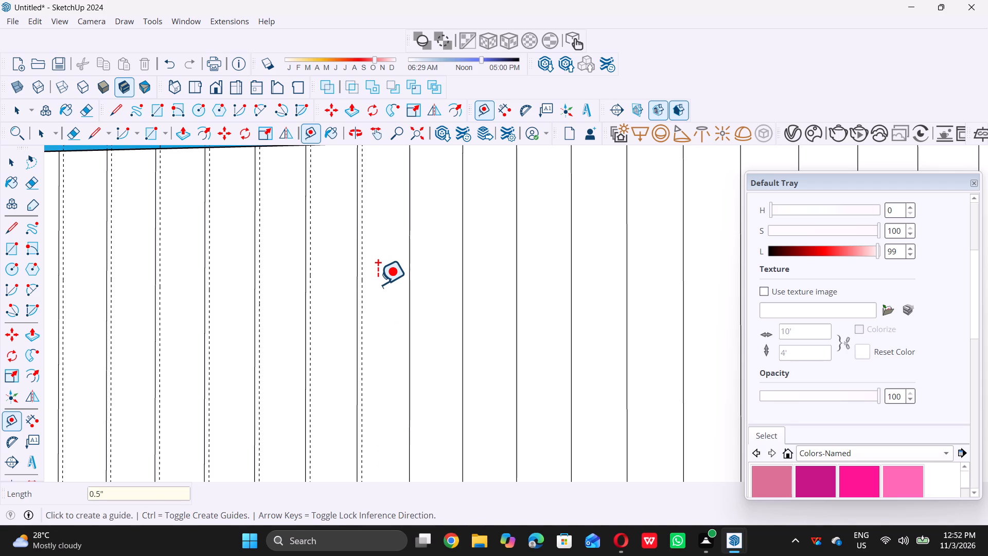
Place a guide 0.5" from the band's eighth vertical line, on the side toward the dark column.
left_click(412, 274)
type("0.5")
key("shift+quotedbl")
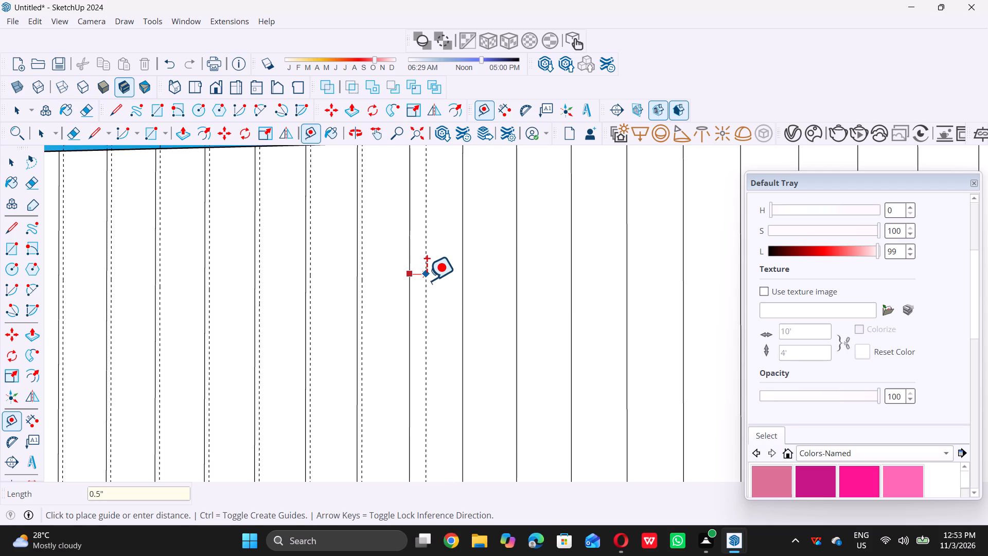
key("Return")
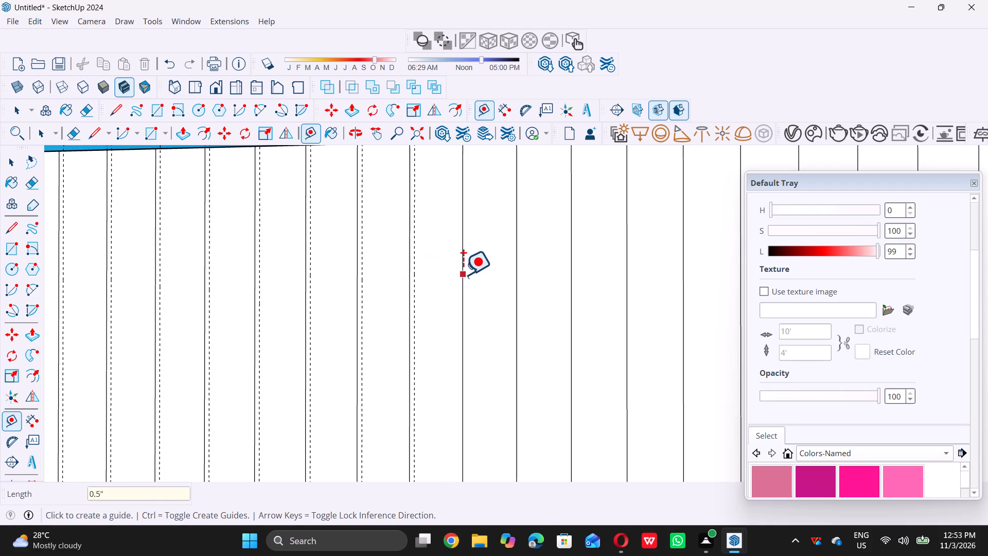
Place a guide 0.5" from the band's ninth vertical line, on the side toward the dark column.
left_click(463, 274)
type("0.5")
key("shift+quotedbl")
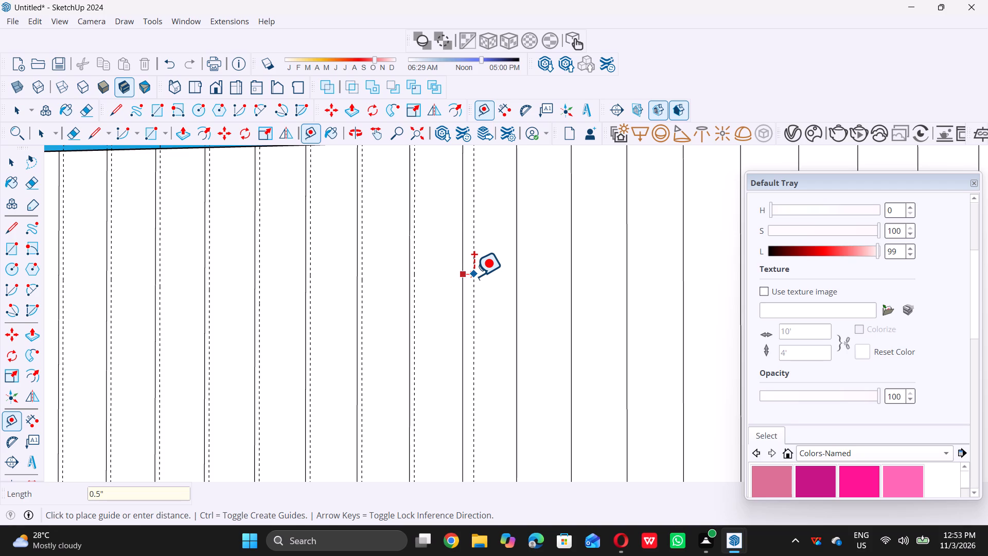
key("Return")
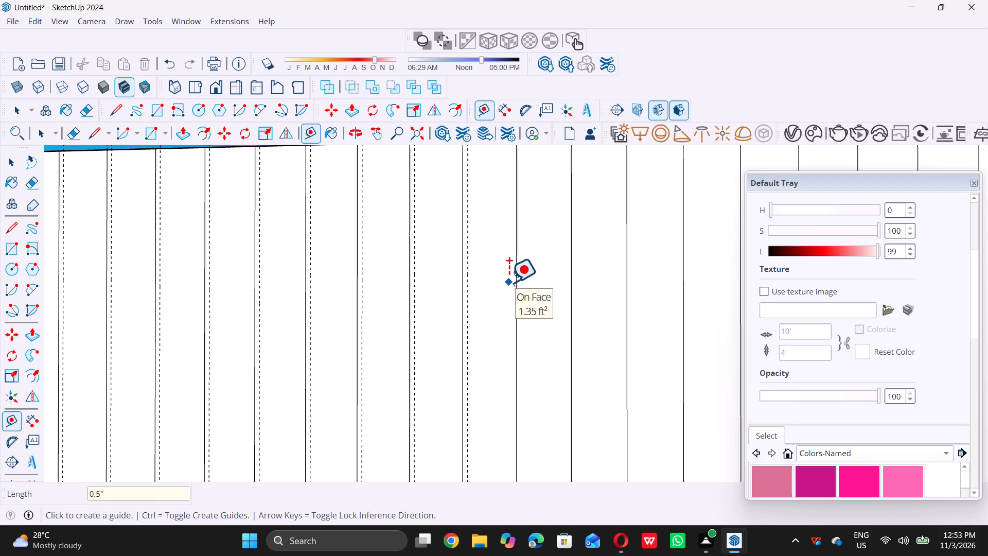
Place a guide 0.5" from the band's tenth vertical line, on the side toward the dark column.
triple_click(514, 280)
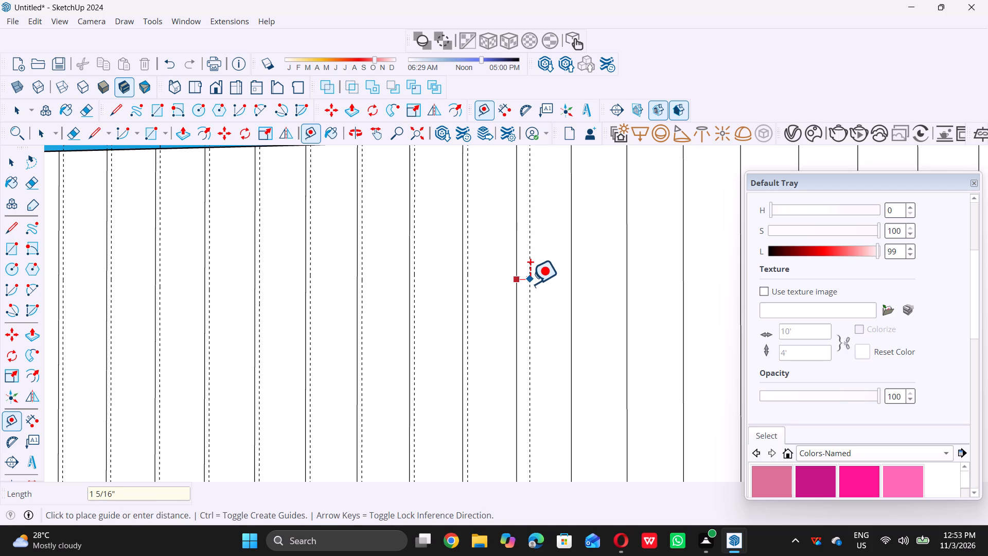
type("0.5")
key("shift+quotedbl")
key("Return")
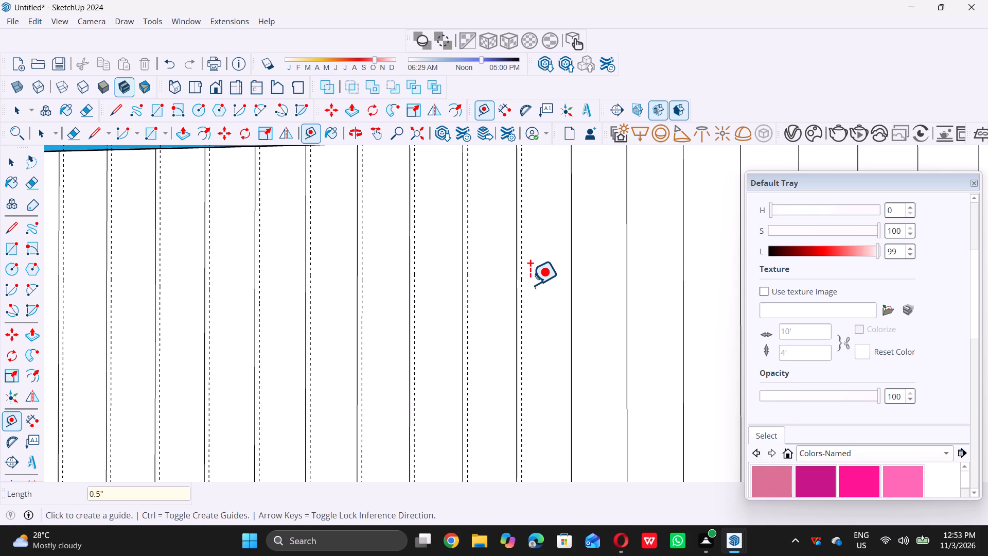
Place a guide 0.5" from the band's eleventh vertical line, on the side toward the dark column.
double_click(571, 284)
left_click(570, 285)
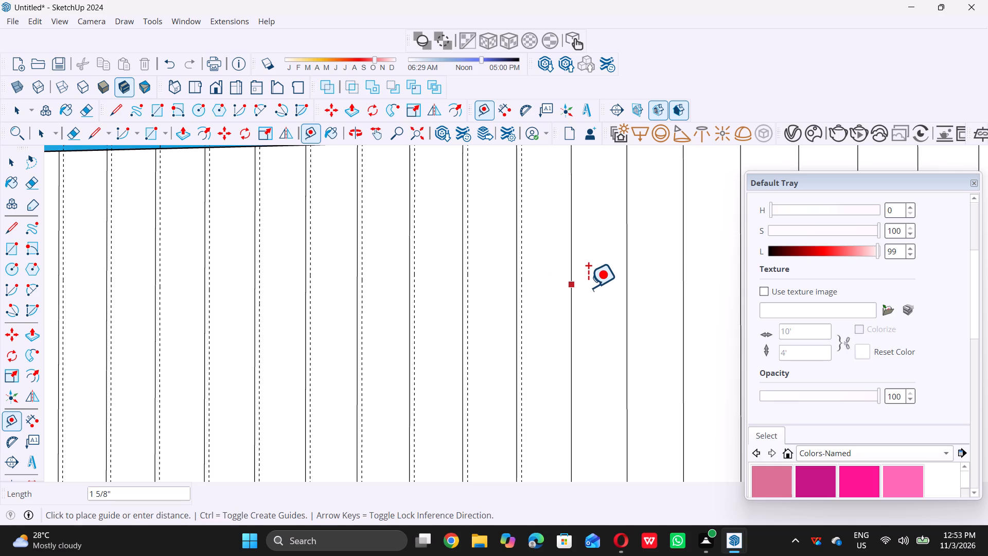
type("0.5")
key("shift+quotedbl")
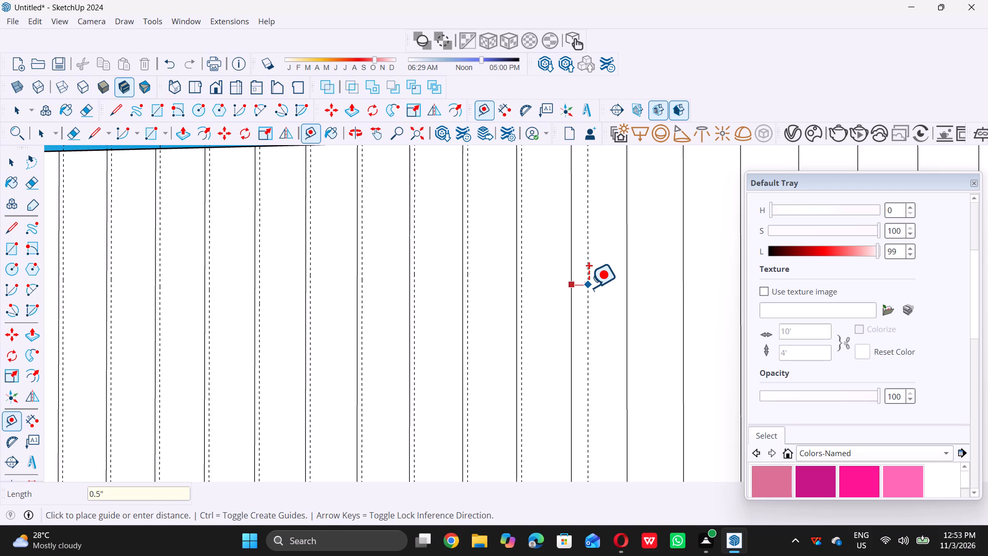
key("Return")
Place a guide 0.5" from the band's twelfth vertical line, on the side toward the dark column.
scroll(490, 301, "down", 9)
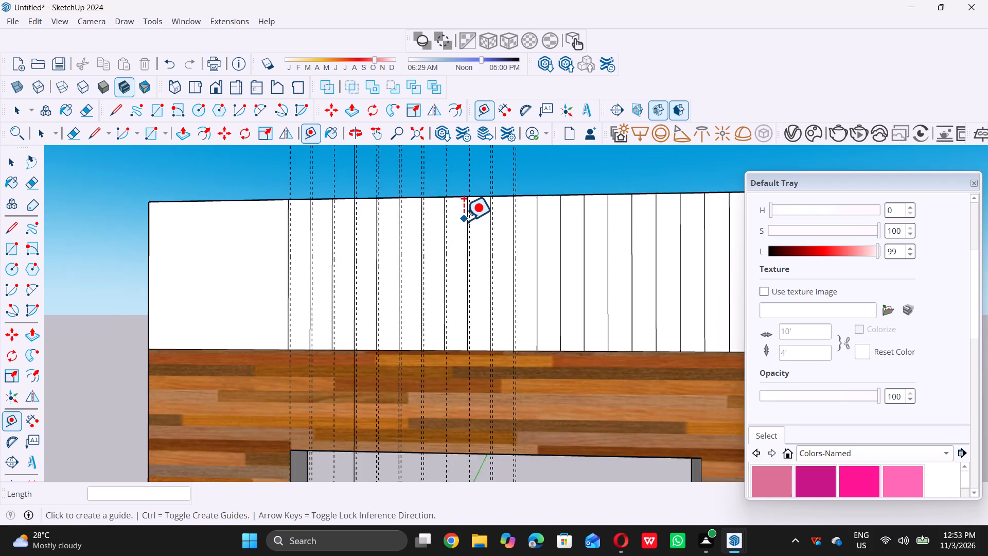
scroll(464, 220, "down", 4)
scroll(648, 248, "up", 9)
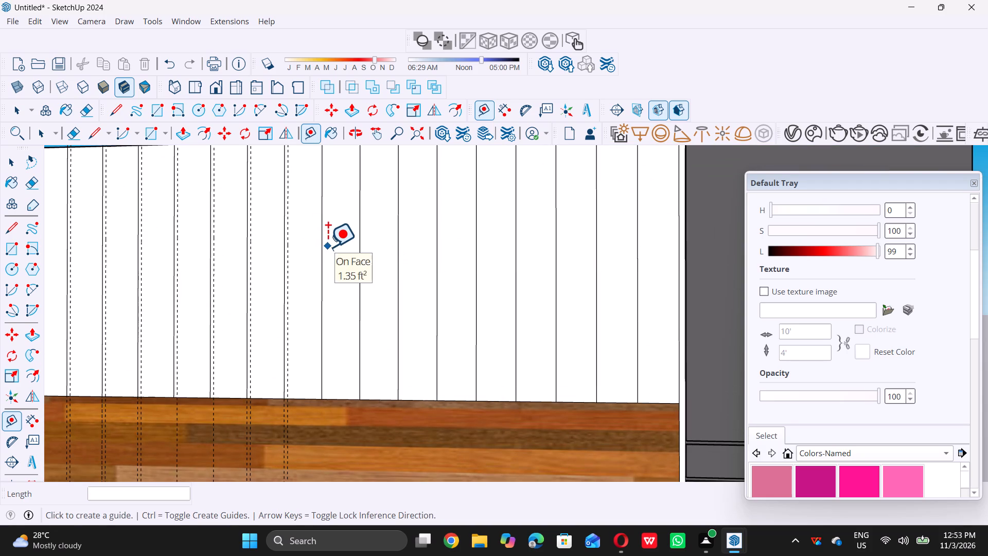
left_click(321, 242)
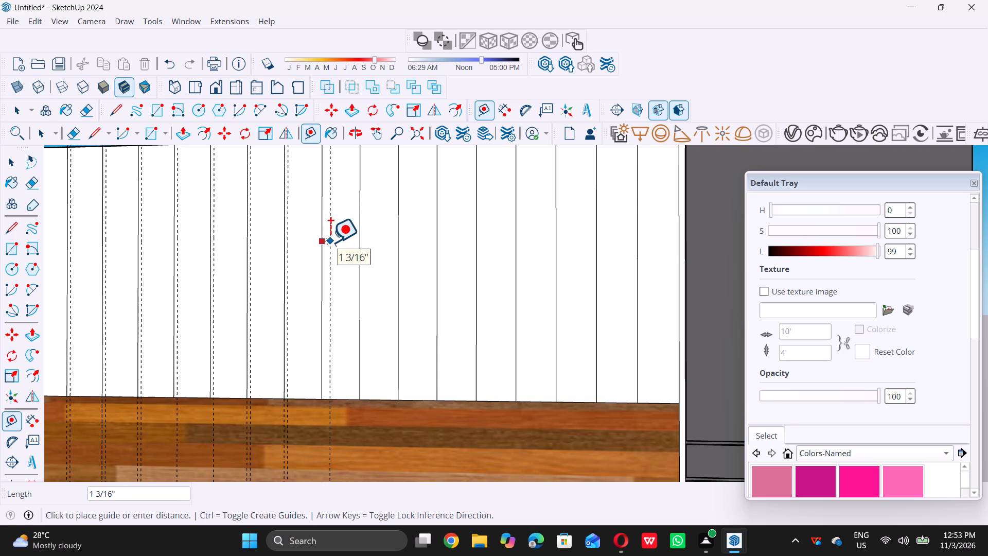
type("0.5")
key("shift+quotedbl")
key("Return")
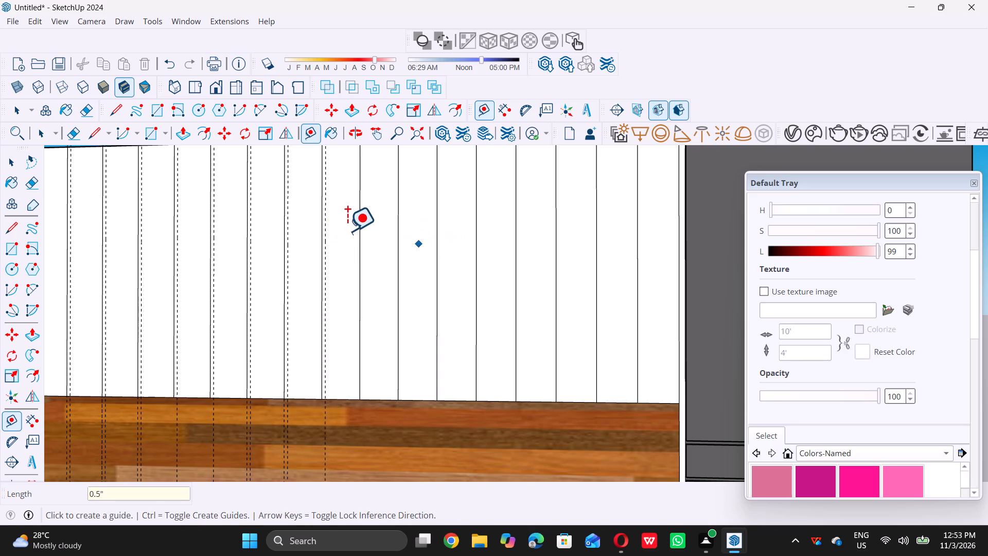
Place a guide 0.5" from the band's thirteenth vertical line, on the side toward the dark column.
left_click(358, 222)
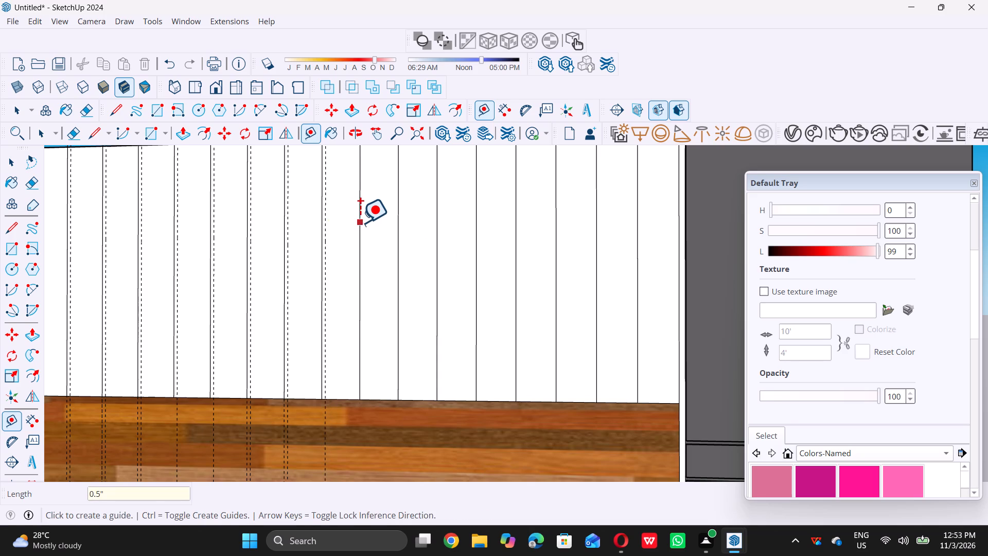
type("0.5")
key("shift+quotedbl")
key("Return")
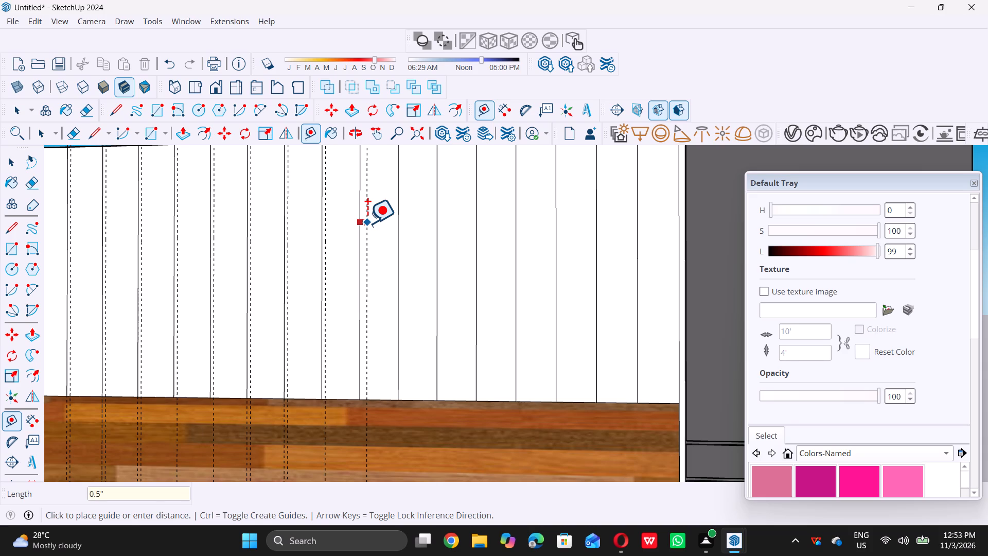
Place a guide 0.5" from the band's fourteenth vertical line, on the side toward the dark column.
double_click(395, 234)
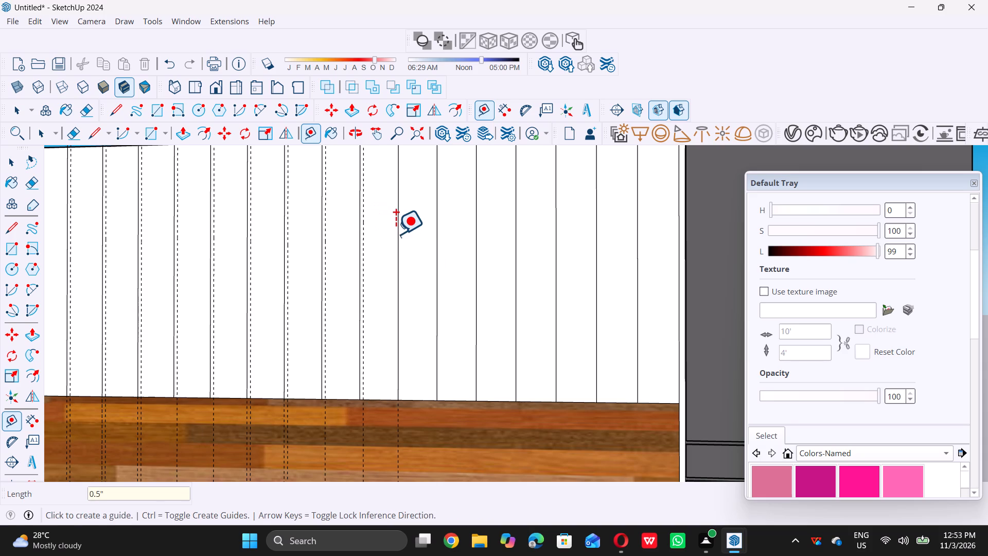
key("ctrl+z")
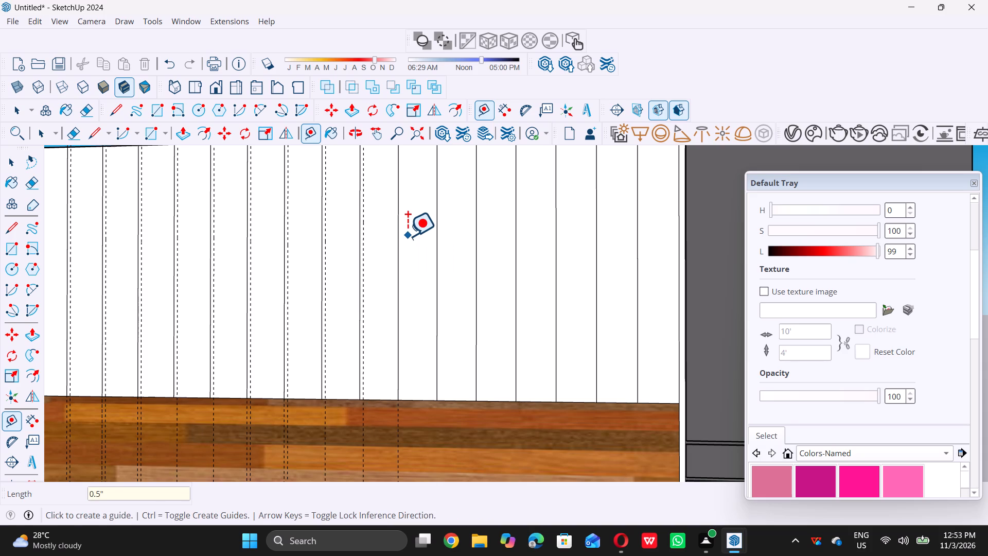
scroll(425, 248, "up", 3)
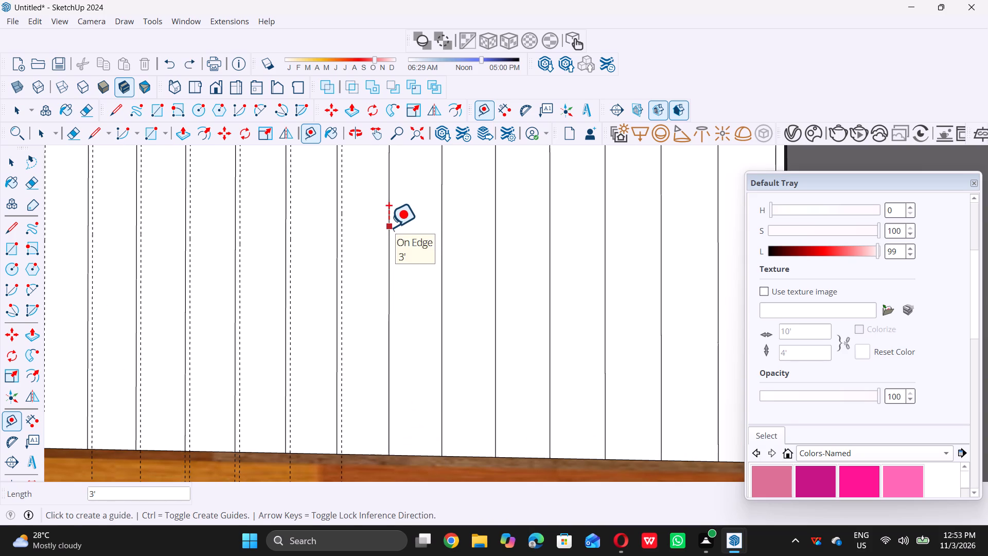
left_click(389, 227)
type("0.5")
key("shift+quotedbl")
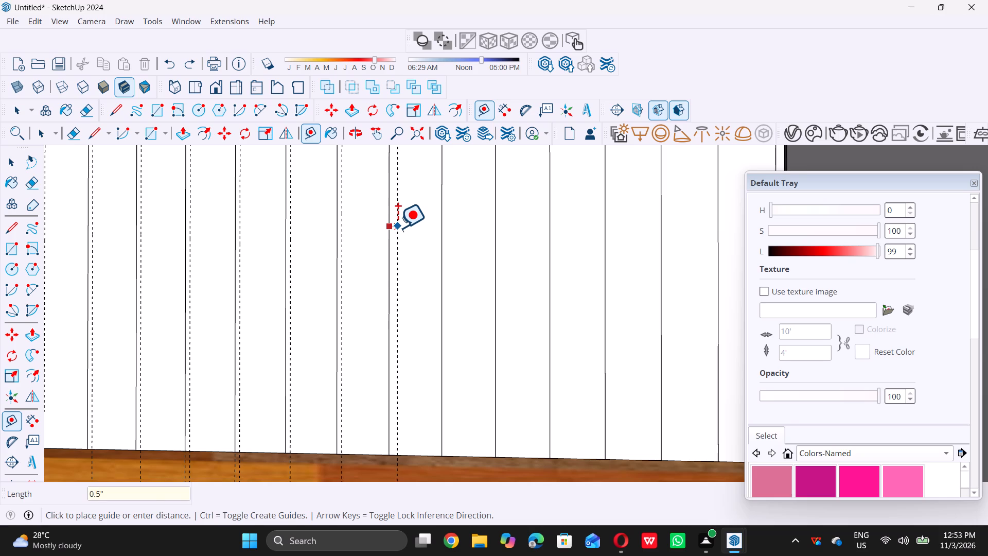
key("Return")
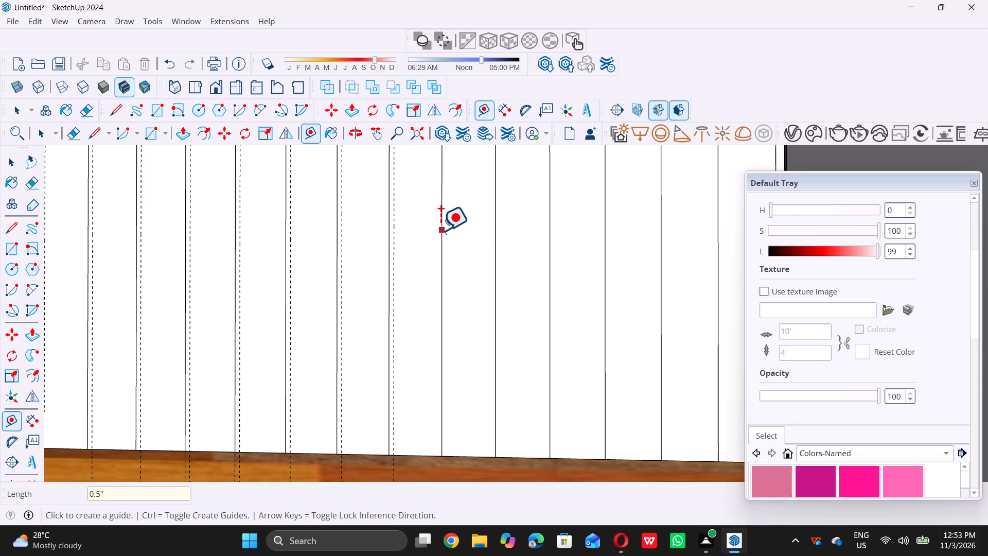
Place a guide 0.5" from the band's fifteenth vertical line, on the side toward the dark column.
left_click(440, 230)
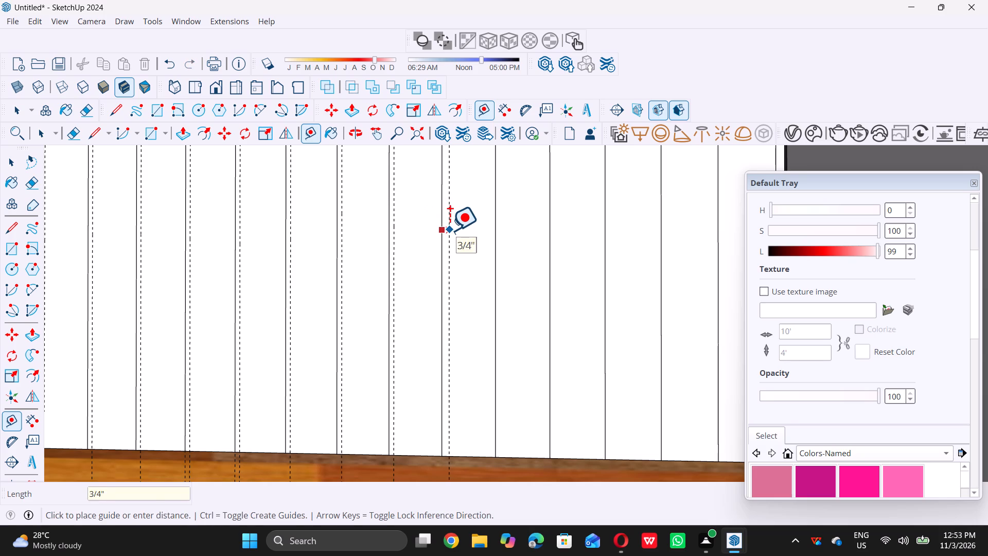
type("0.5")
key("shift+quotedbl")
key("Return")
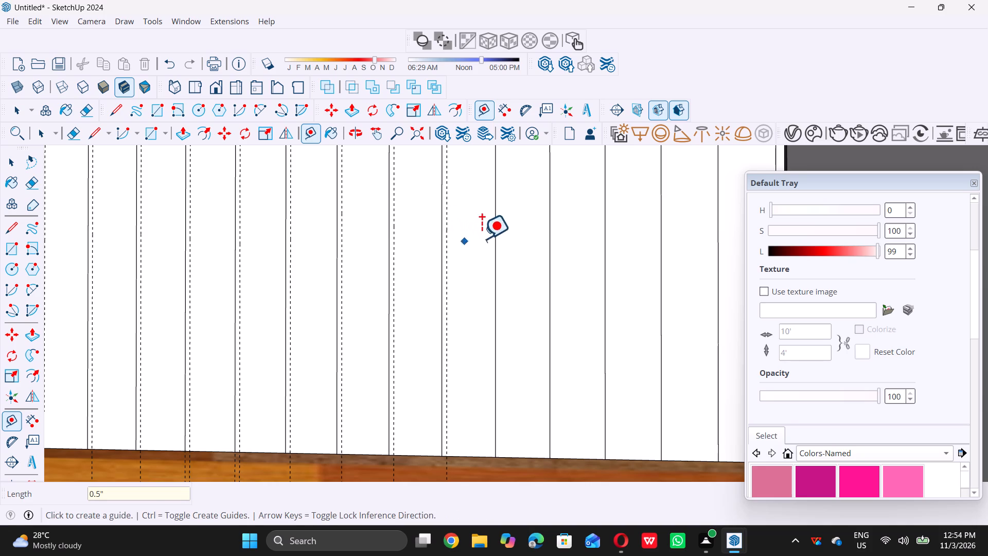
Place a guide 0.5" from the band's sixteenth vertical line, on the side toward the dark column.
left_click(496, 236)
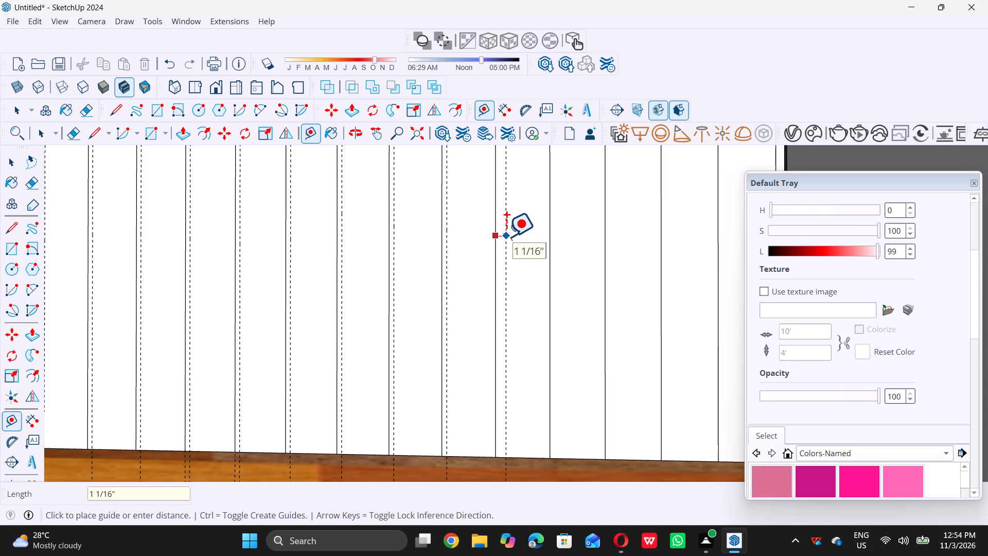
type("0.5")
key("shift+quotedbl")
key("Return")
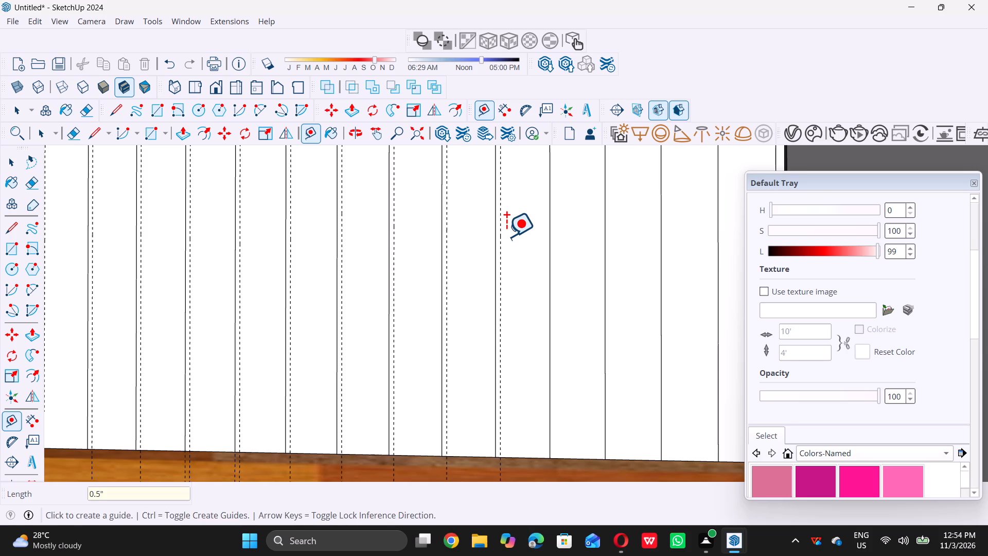
Place a guide 0.5" from the band's seventeenth vertical line, on the side toward the dark column.
triple_click(550, 255)
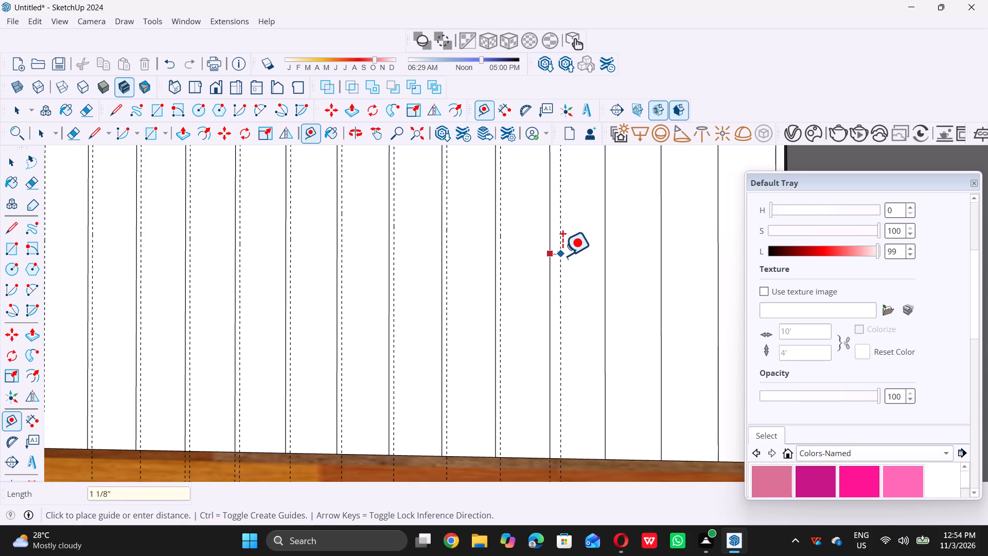
type("0.5")
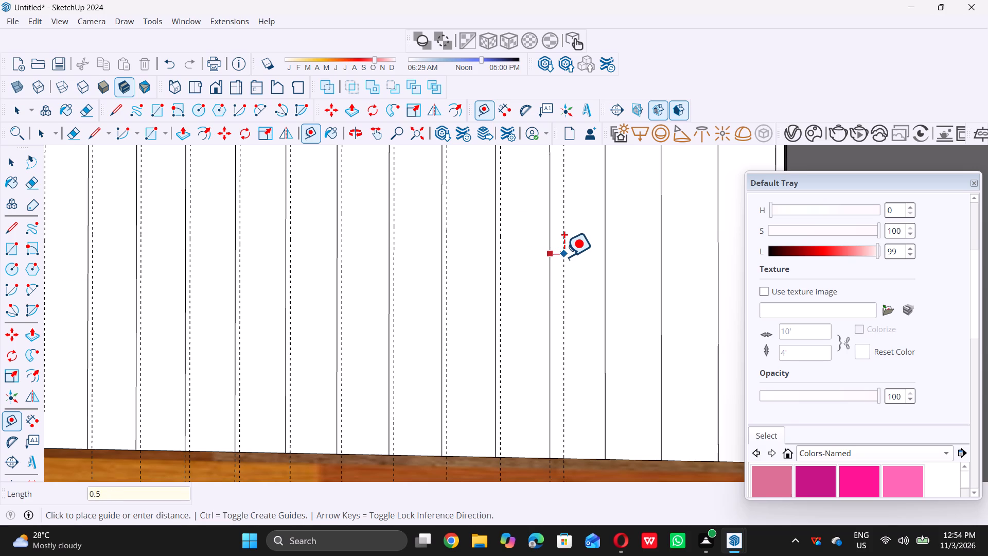
key("shift+quotedbl")
key("Return")
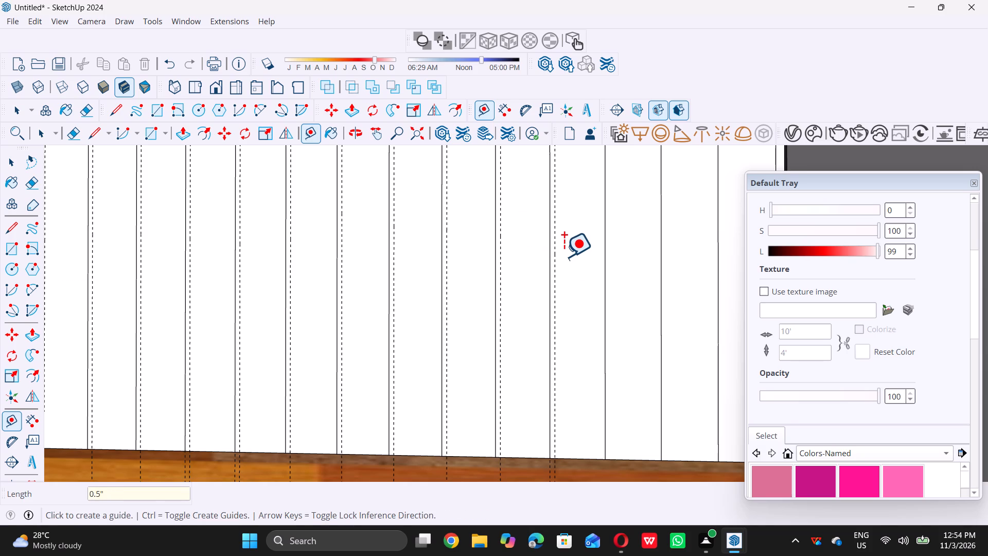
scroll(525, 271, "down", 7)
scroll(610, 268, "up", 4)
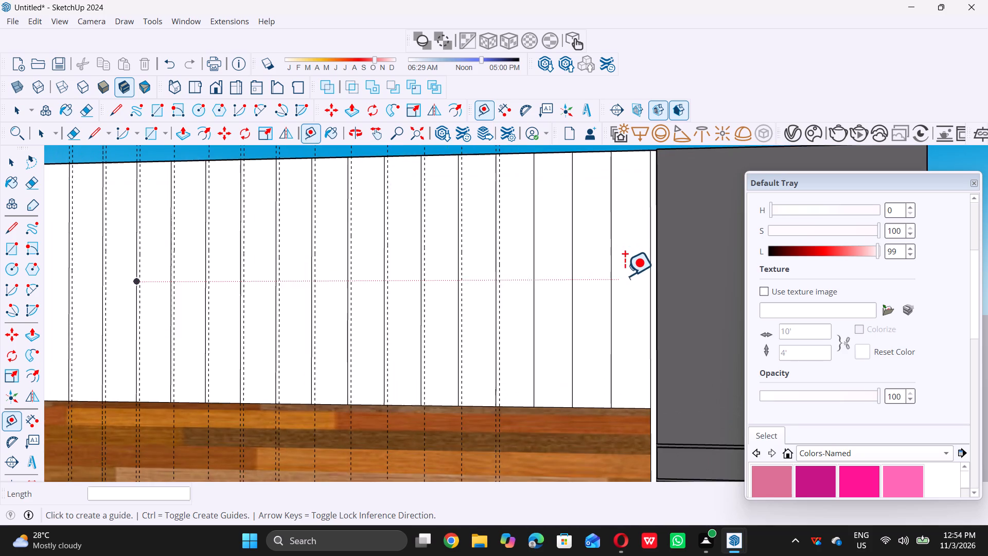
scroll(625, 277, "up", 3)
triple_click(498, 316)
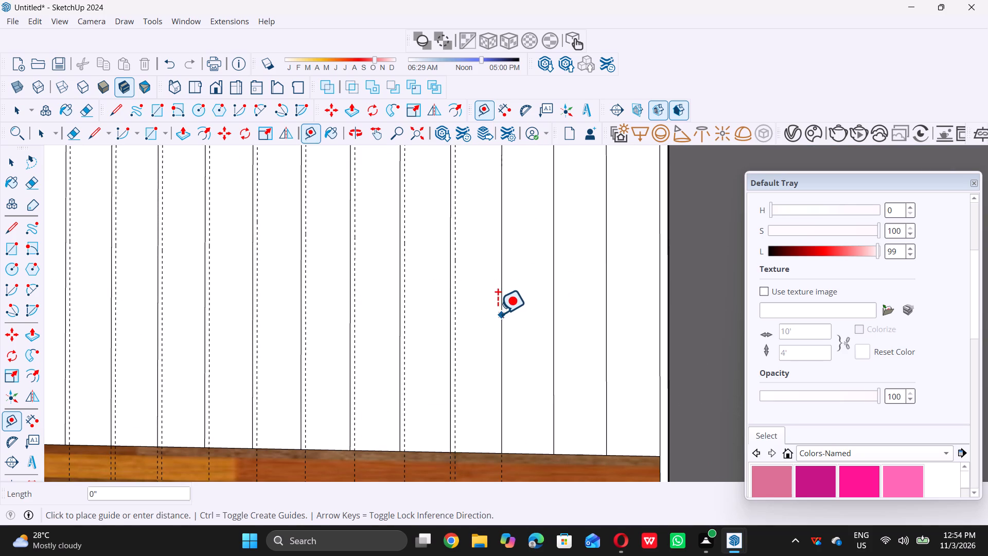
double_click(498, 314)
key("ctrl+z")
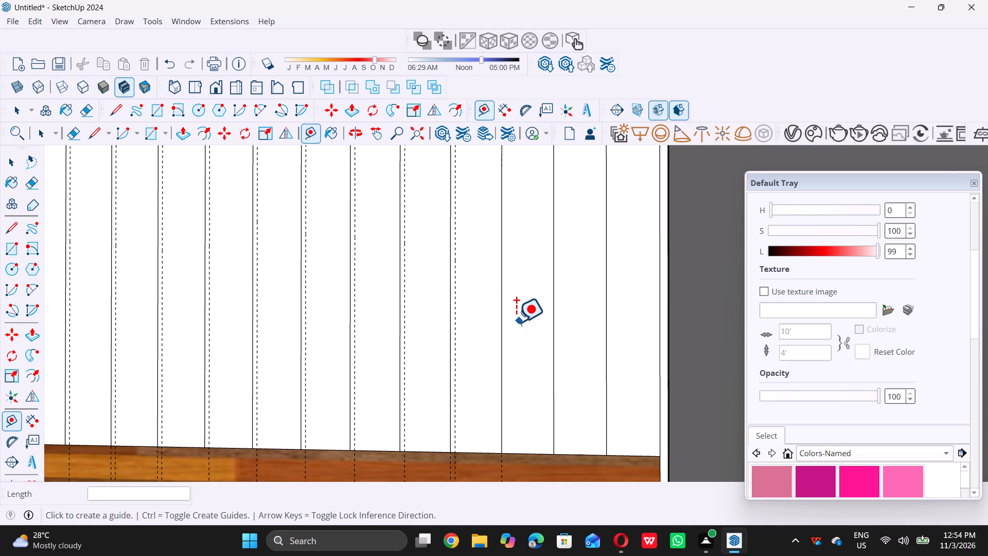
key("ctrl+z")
Place a guide 0.5" from the band's eighteenth vertical line, on the side toward the dark column.
scroll(516, 322, "up", 4)
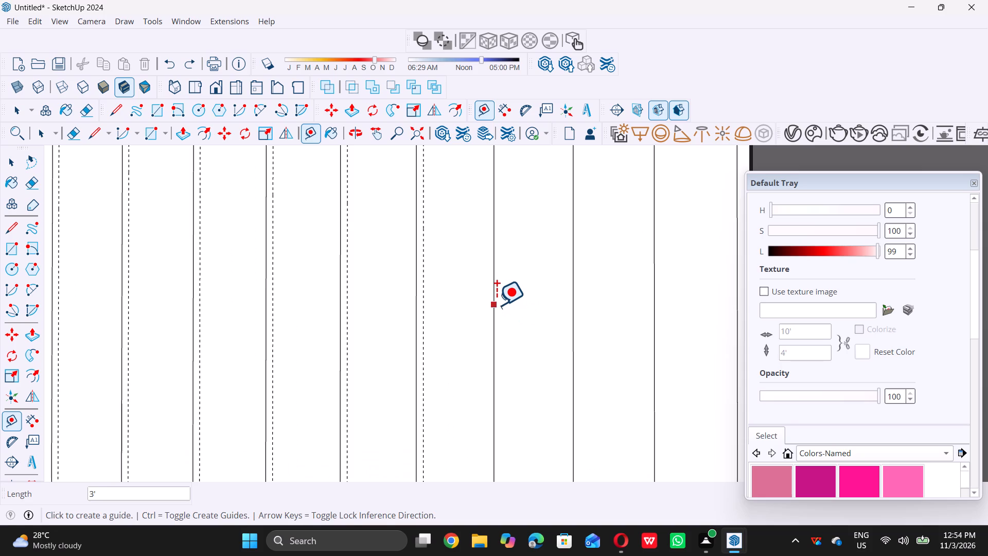
triple_click(496, 304)
left_click(496, 304)
double_click(495, 299)
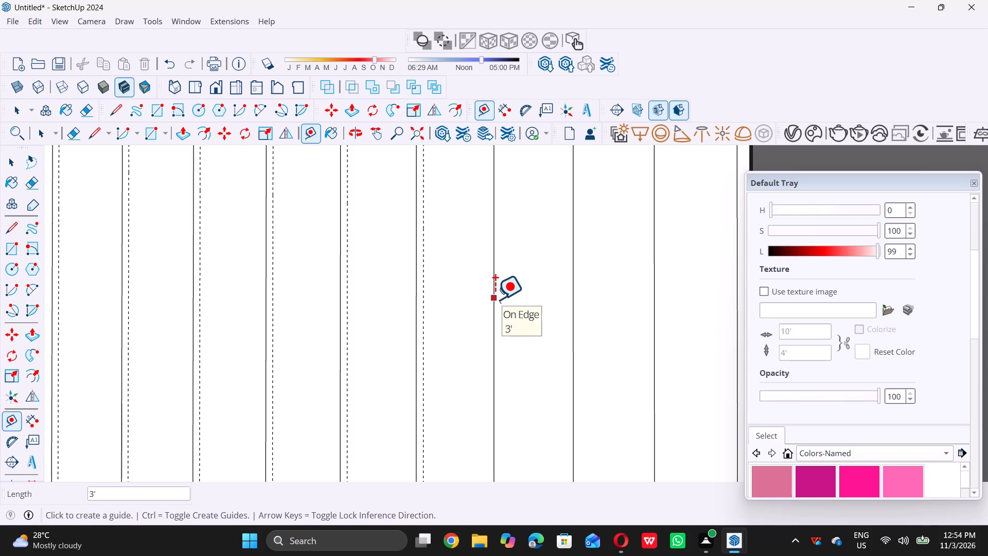
triple_click(495, 298)
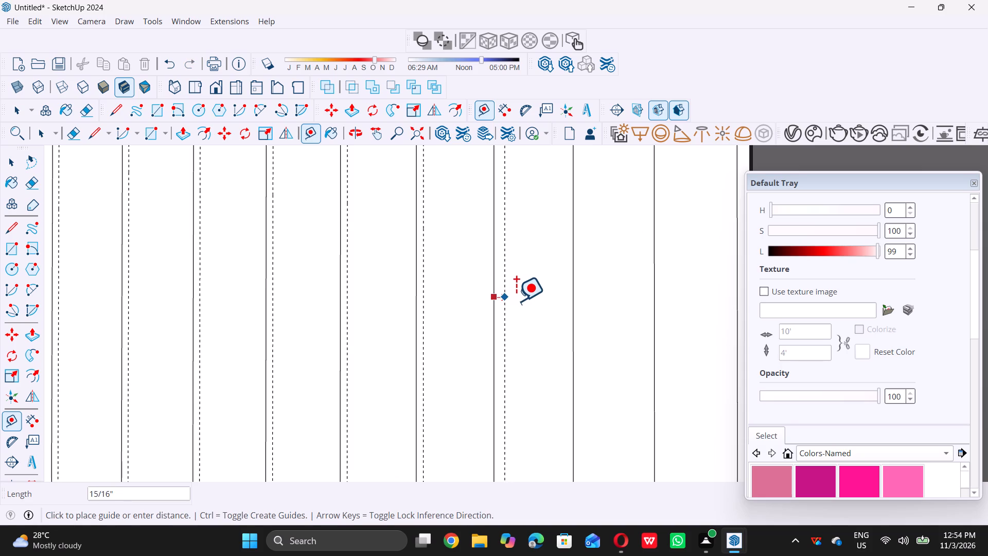
type("0.5")
key("shift+quotedbl")
key("Return")
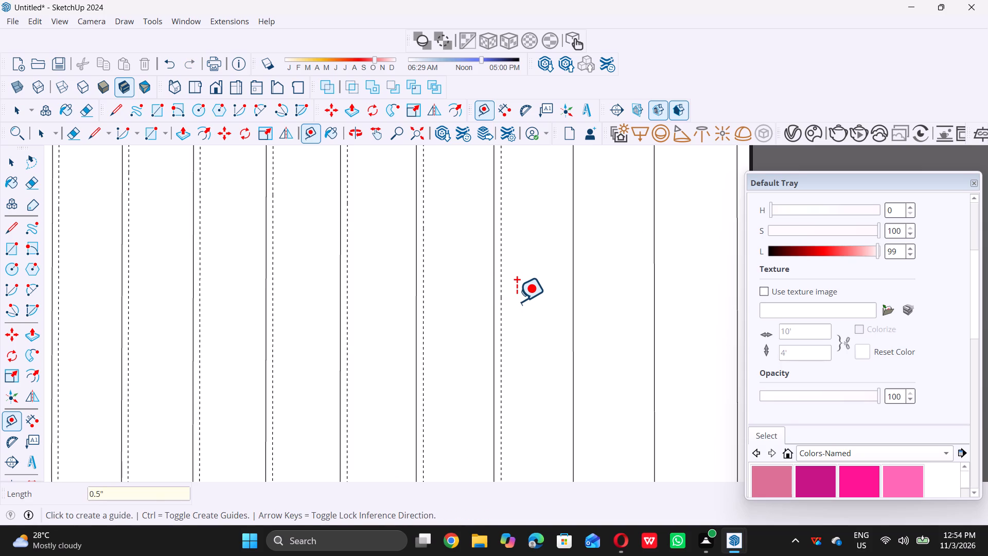
Place a guide 0.5" from the band's nineteenth vertical line, on the side toward the dark column.
left_click(576, 294)
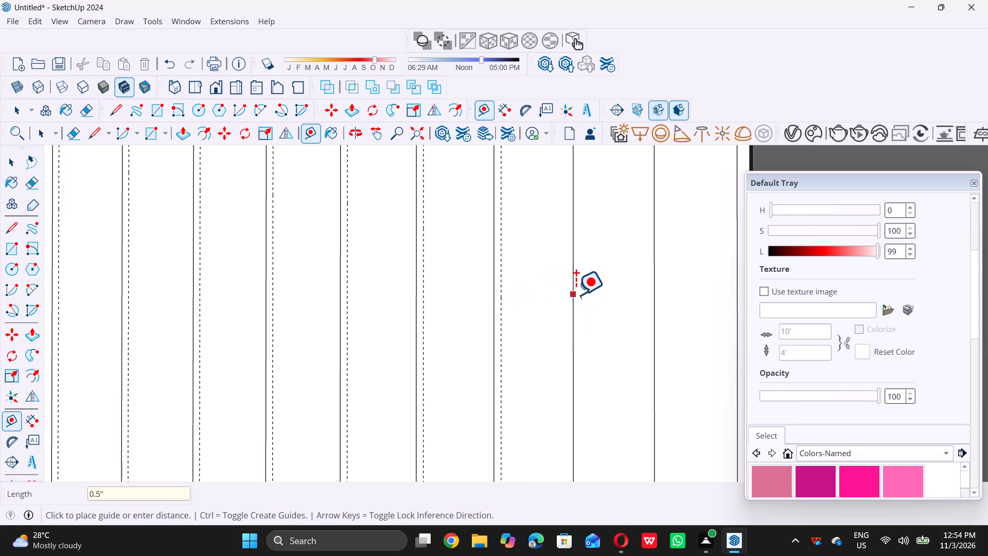
key("0")
key("Return")
key("period")
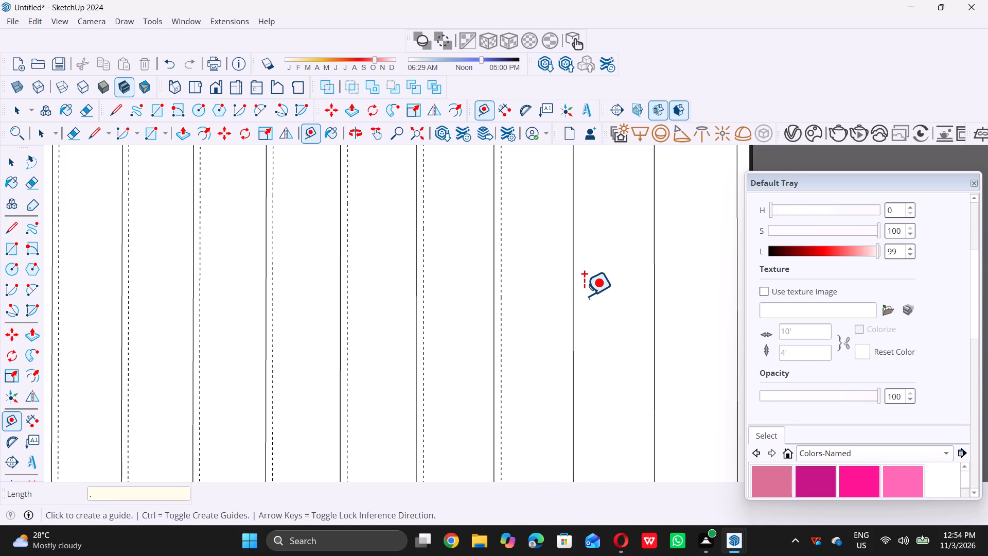
key("BackSpace")
type("0.5")
key("shift+quotedbl")
key("Return")
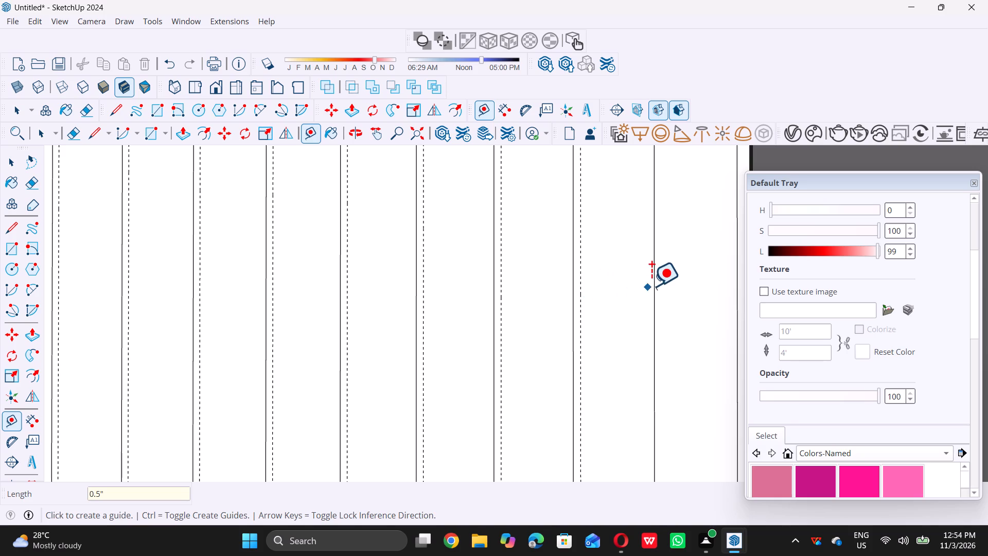
Place a guide 0.5" from the band's twentieth vertical line, on the side toward the dark column.
left_click(652, 285)
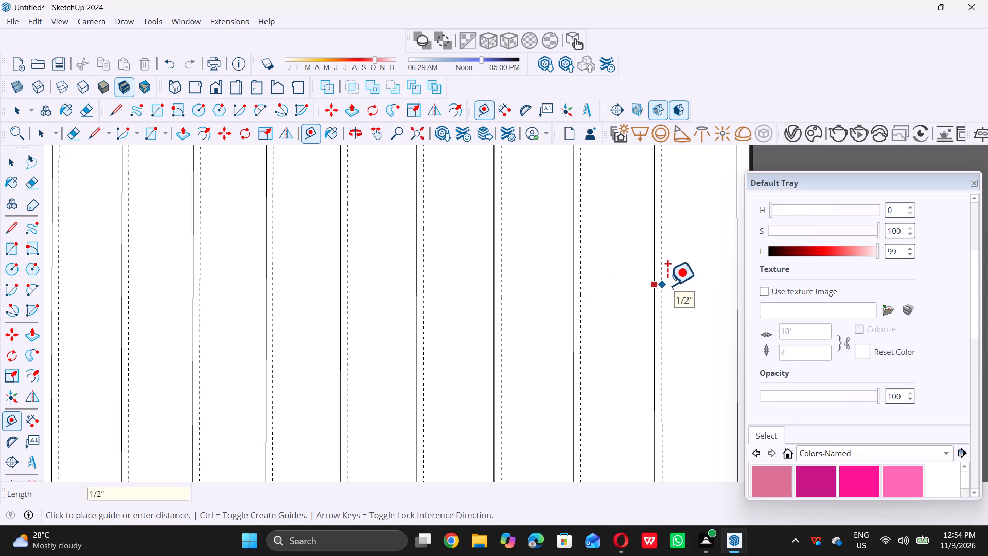
type("0.5")
key("shift+quotedbl")
key("Return")
key("space")
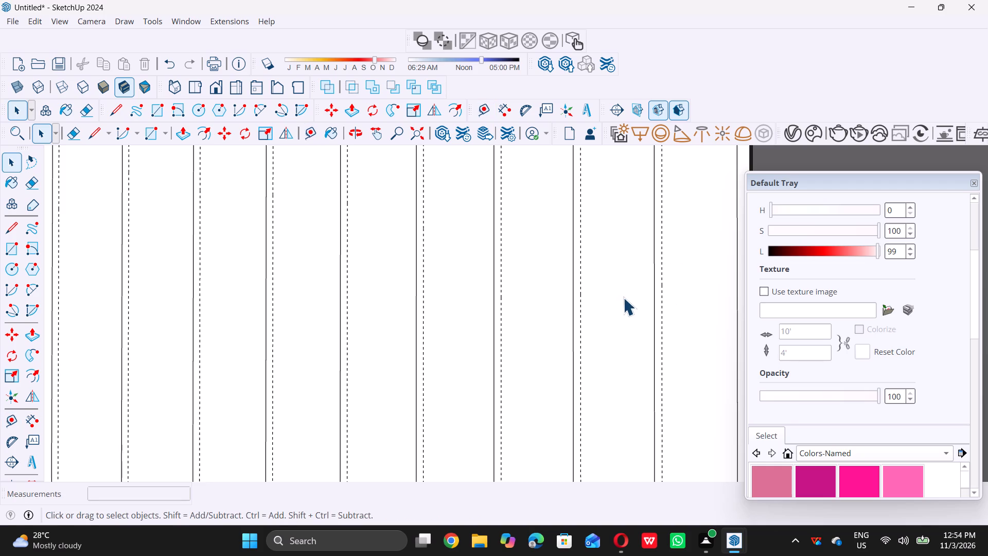
Draw a full-height rectangle on the white band from the first guide at its top edge to the second guide at its bottom edge.
scroll(623, 298, "down", 19)
middle_click_drag(437, 295, 441, 296)
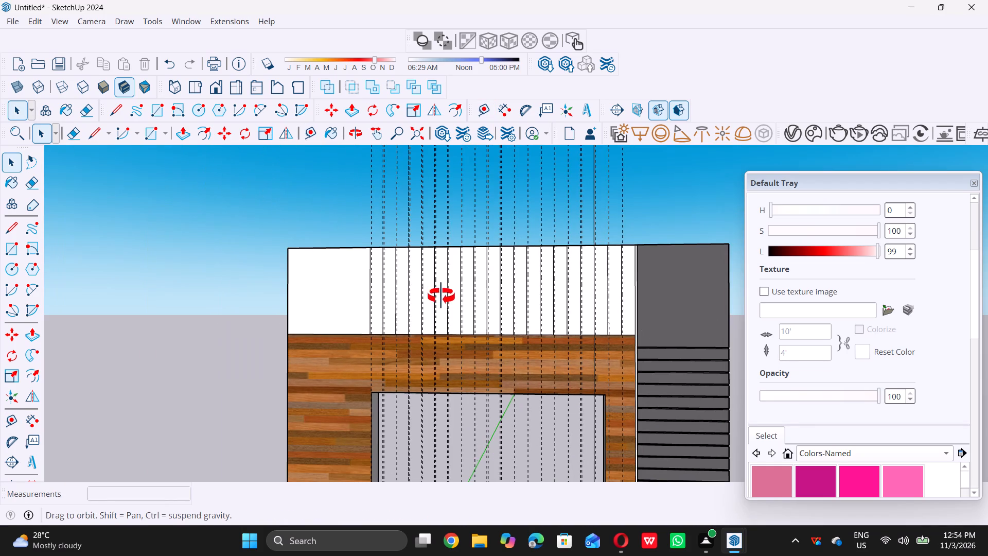
middle_click_drag(441, 296, 463, 298)
scroll(463, 298, "up", 1)
scroll(331, 279, "up", 6)
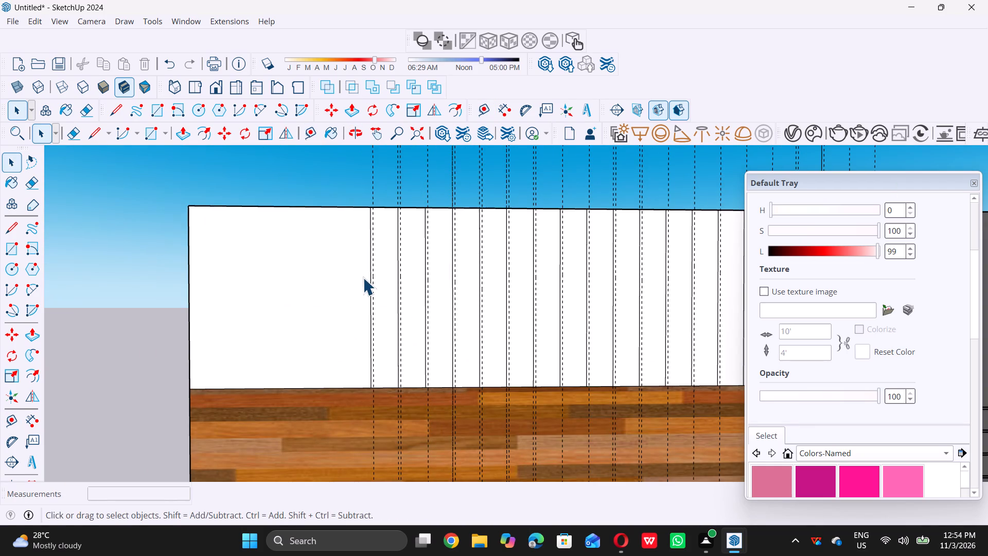
scroll(363, 291, "up", 5)
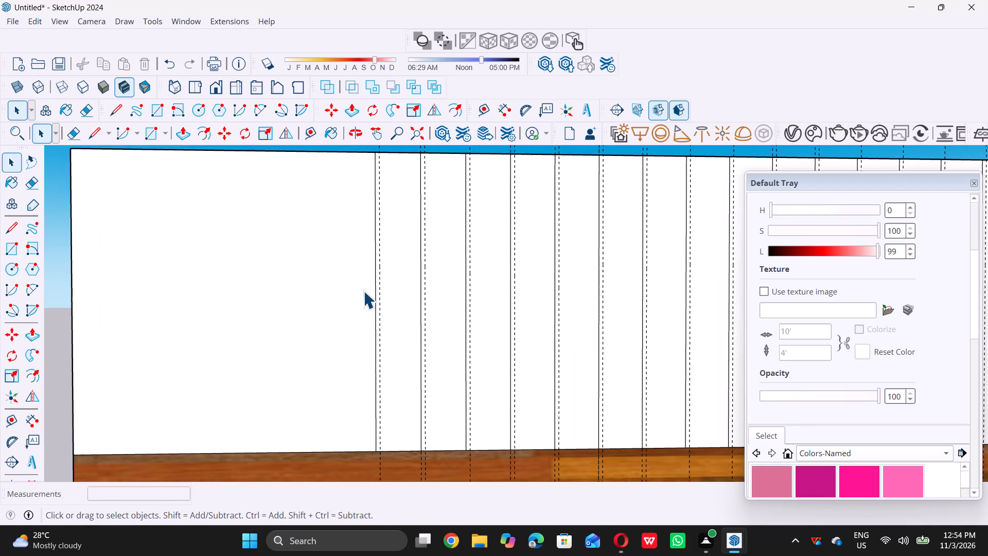
key("r")
scroll(379, 148, "up", 5)
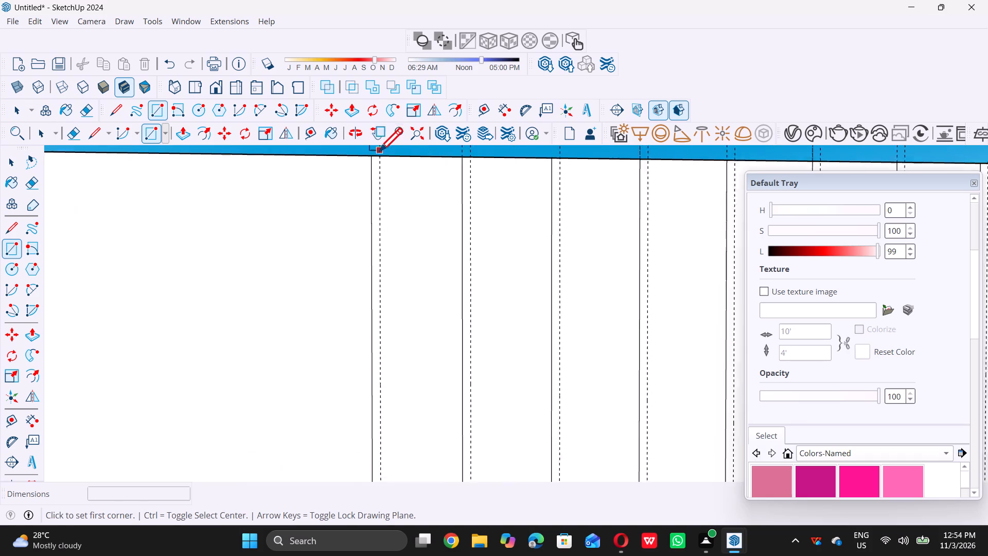
scroll(382, 168, "up", 3)
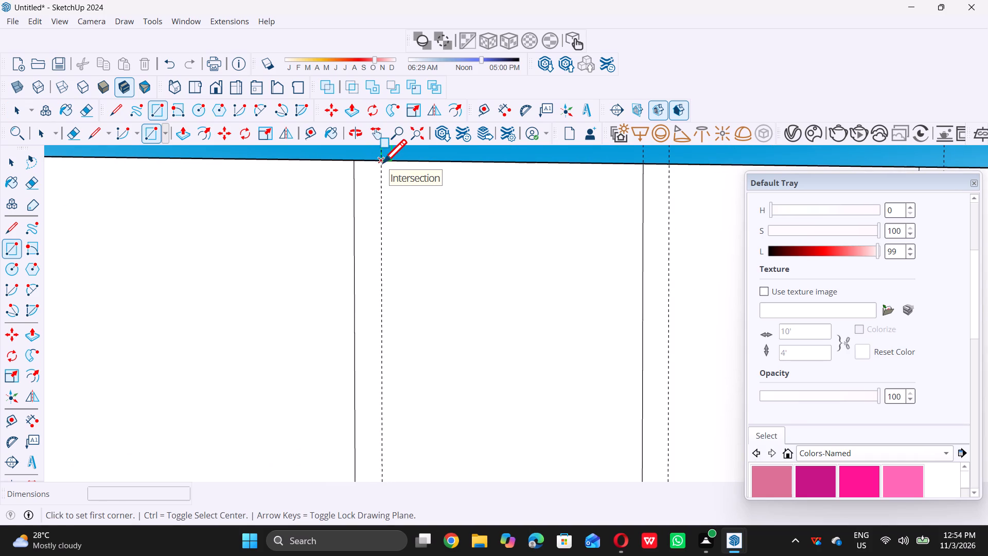
scroll(383, 161, "up", 2)
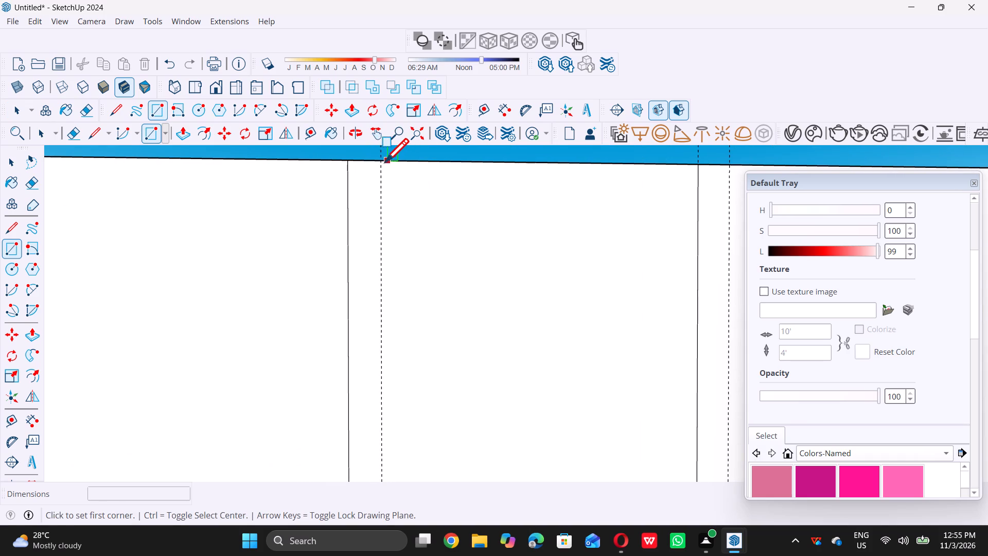
double_click(381, 164)
scroll(381, 164, "down", 8)
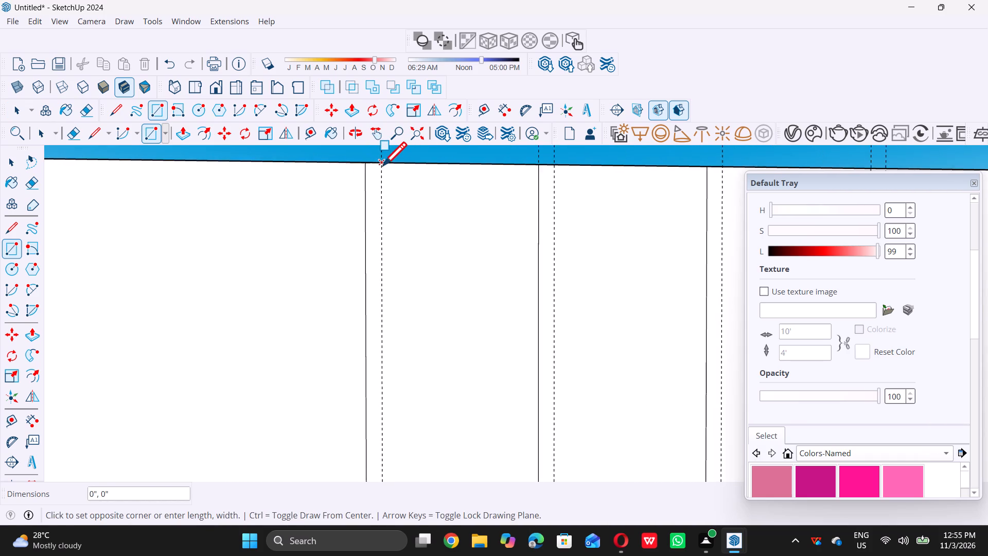
scroll(383, 165, "down", 19)
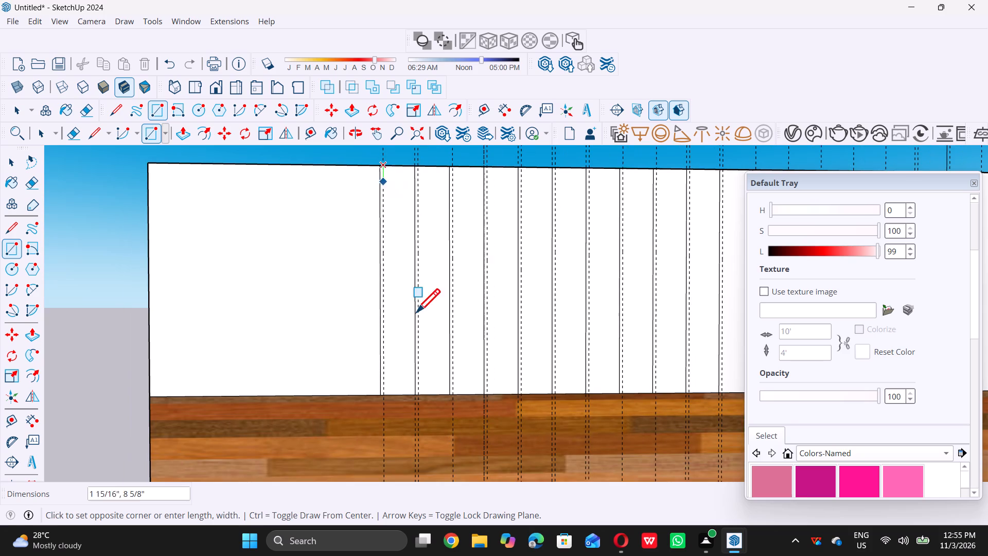
scroll(422, 385, "up", 14)
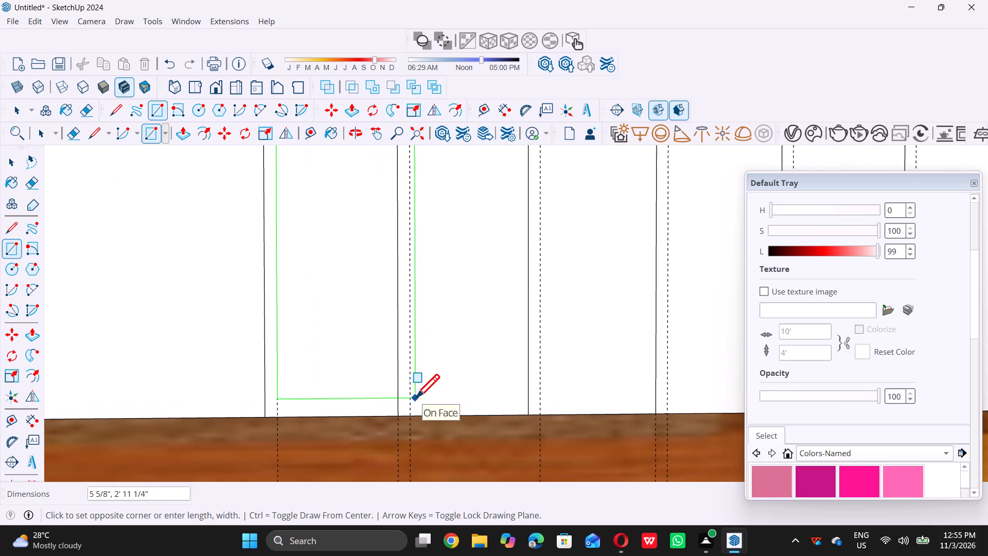
triple_click(409, 414)
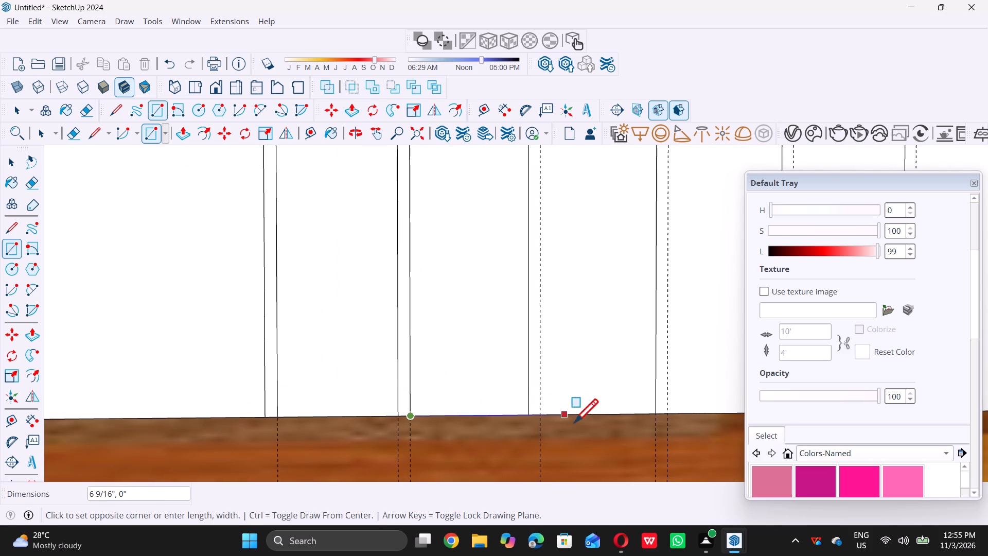
key("space")
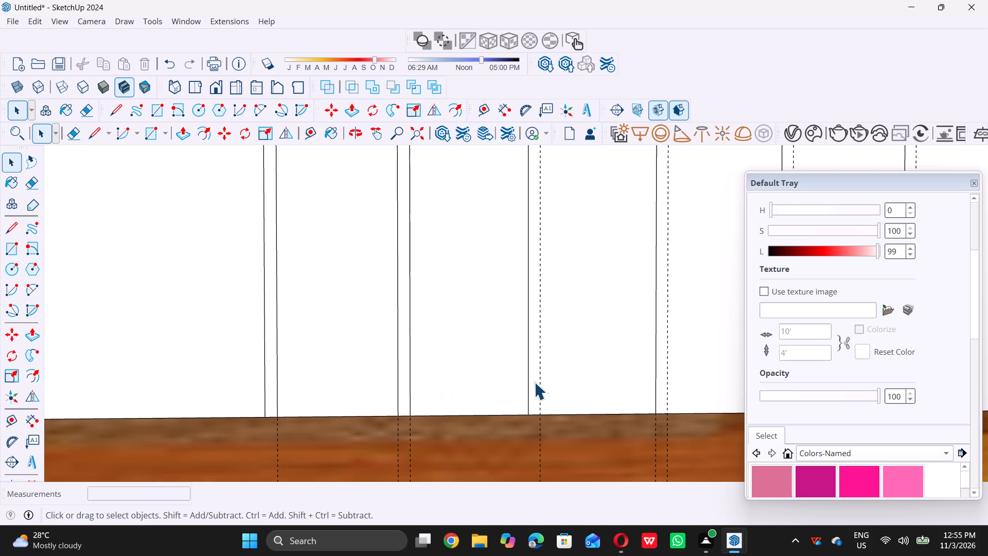
Draw a rectangle about 5 7/16" by 3' from the third guide at the band's bottom edge to the fourth guide at its top edge.
key("r")
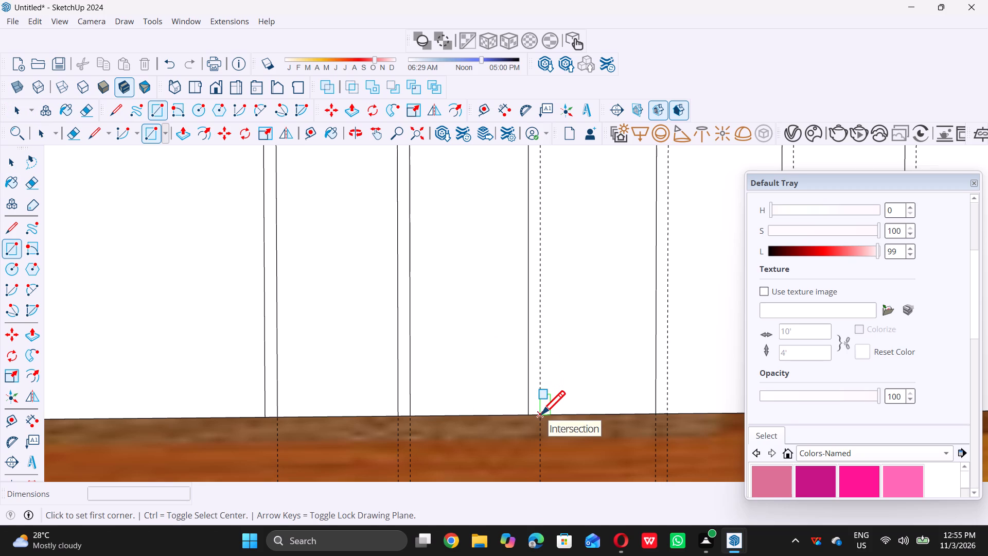
double_click(541, 414)
scroll(541, 414, "down", 16)
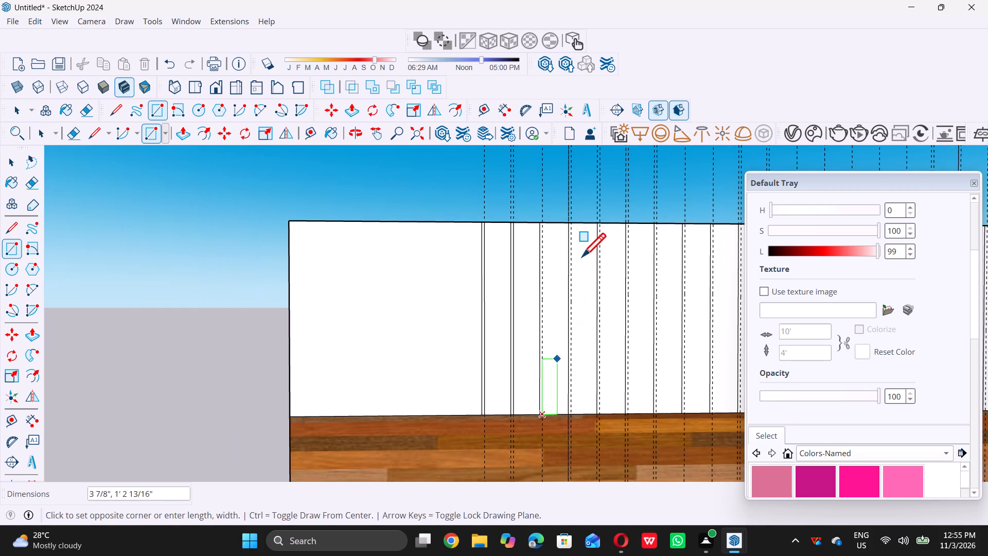
scroll(578, 241, "up", 13)
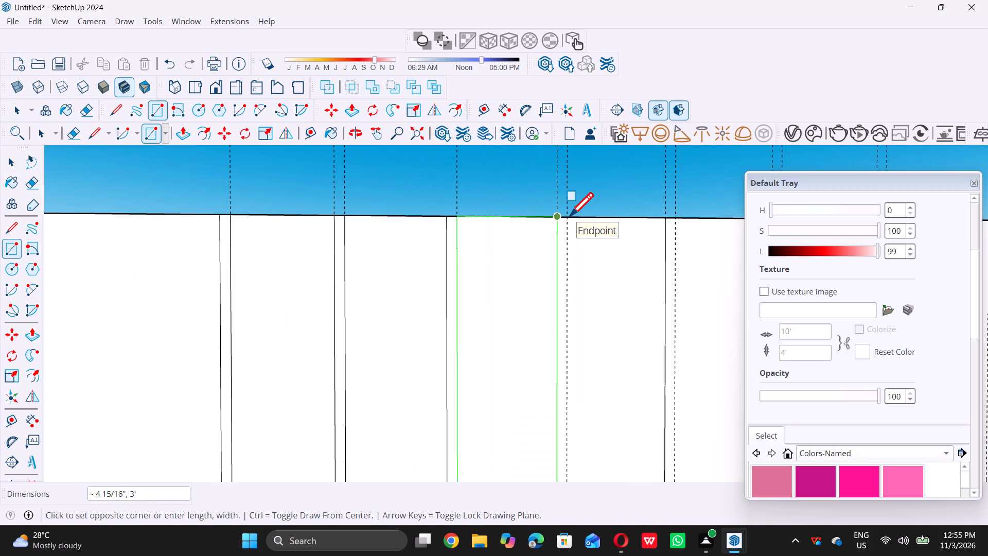
double_click(567, 219)
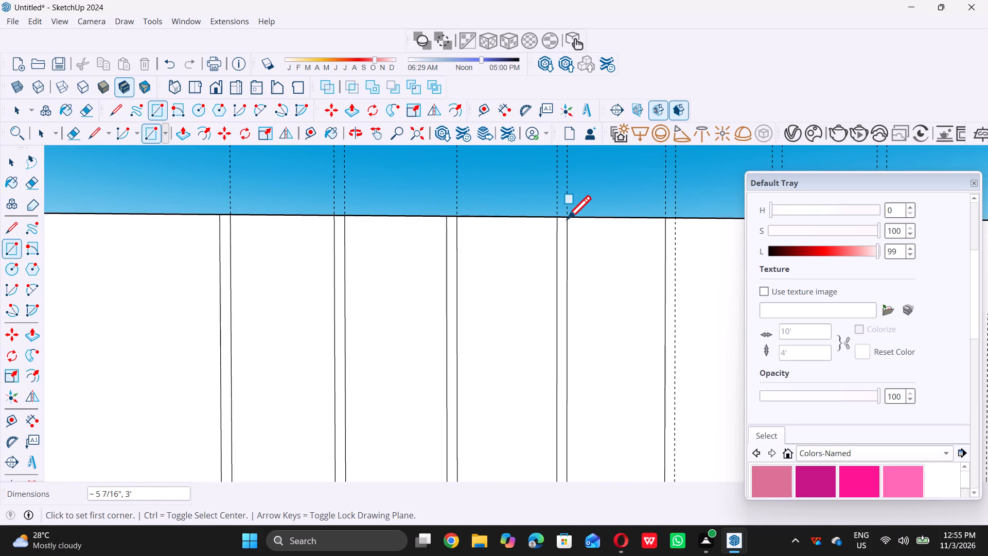
Draw a rectangle about 5 7/16" by 3' from the fifth guide at the white band's top edge to the sixth guide at its bottom edge.
scroll(520, 253, "down", 20)
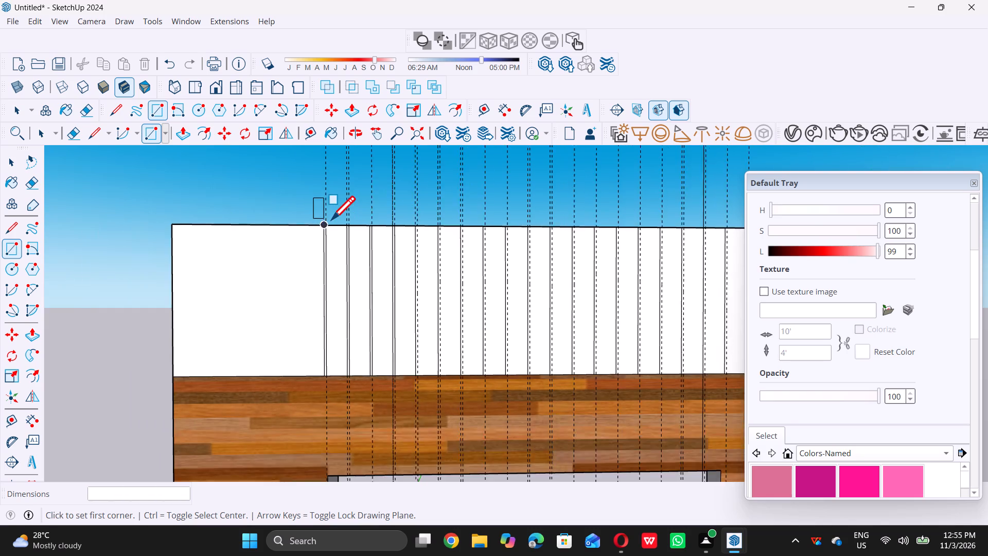
scroll(514, 253, "up", 8)
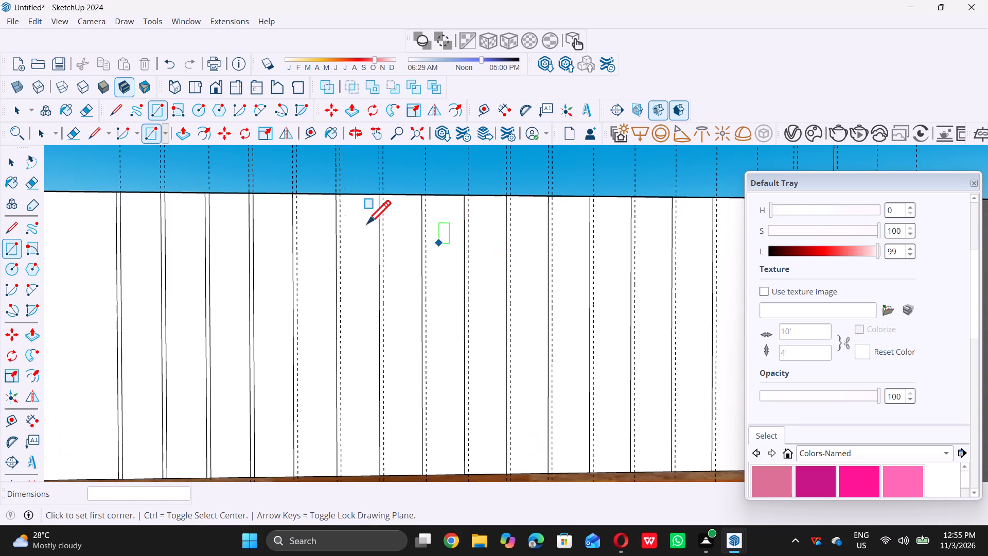
scroll(305, 194, "up", 2)
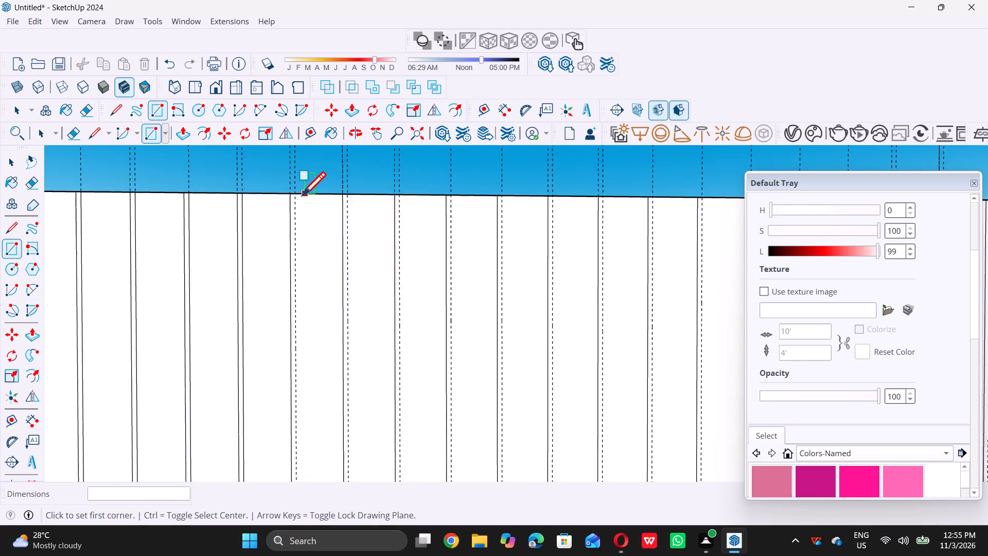
scroll(302, 195, "up", 10)
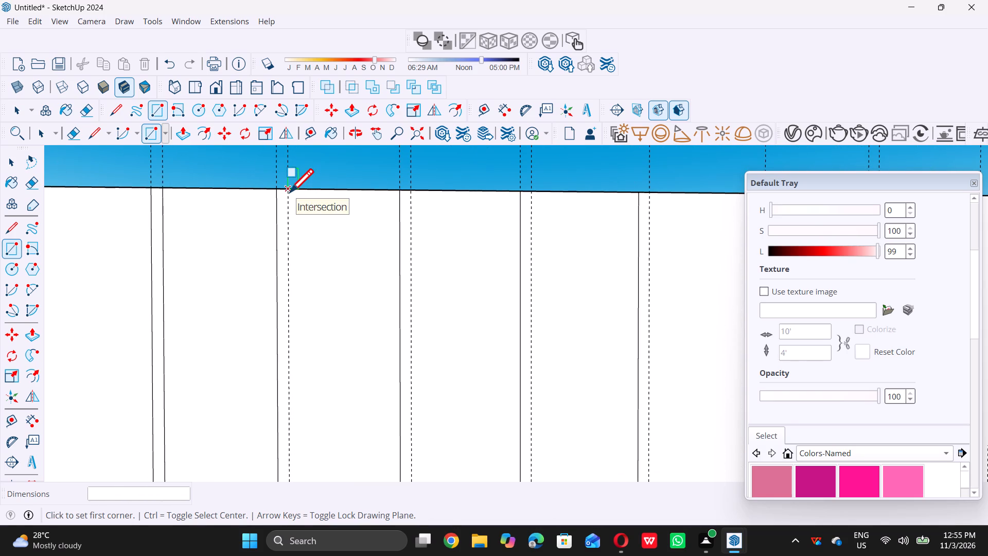
double_click(290, 192)
scroll(290, 191, "down", 15)
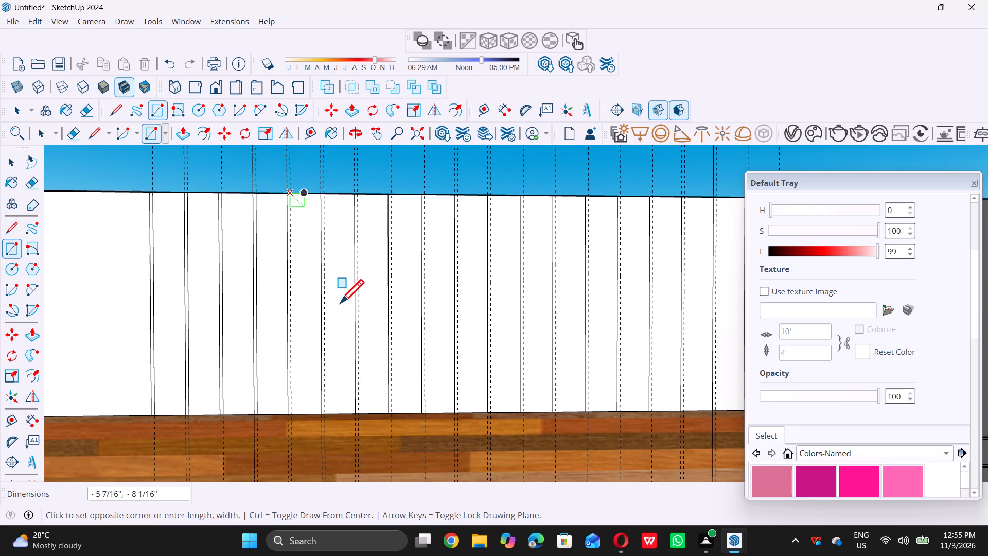
scroll(322, 395, "up", 9)
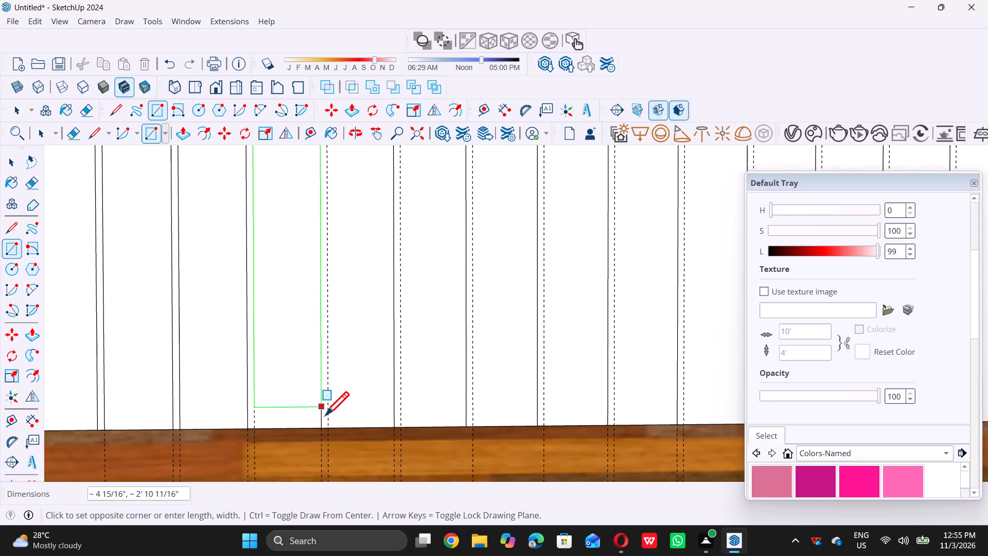
scroll(325, 415, "up", 7)
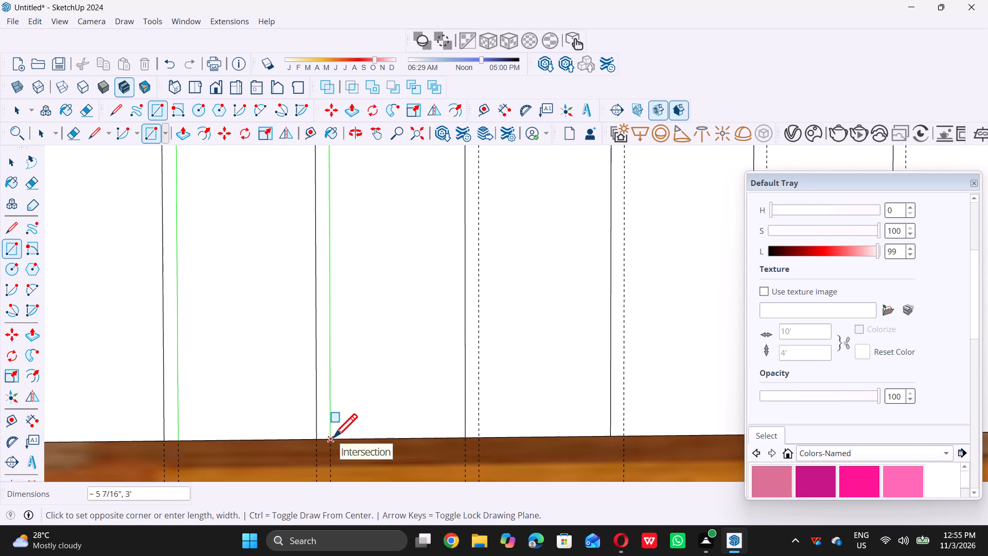
left_click(333, 437)
Draw a rectangle about 5 7/16" by 3' from the seventh guide at the band's bottom edge to the eighth guide at its top edge.
double_click(482, 436)
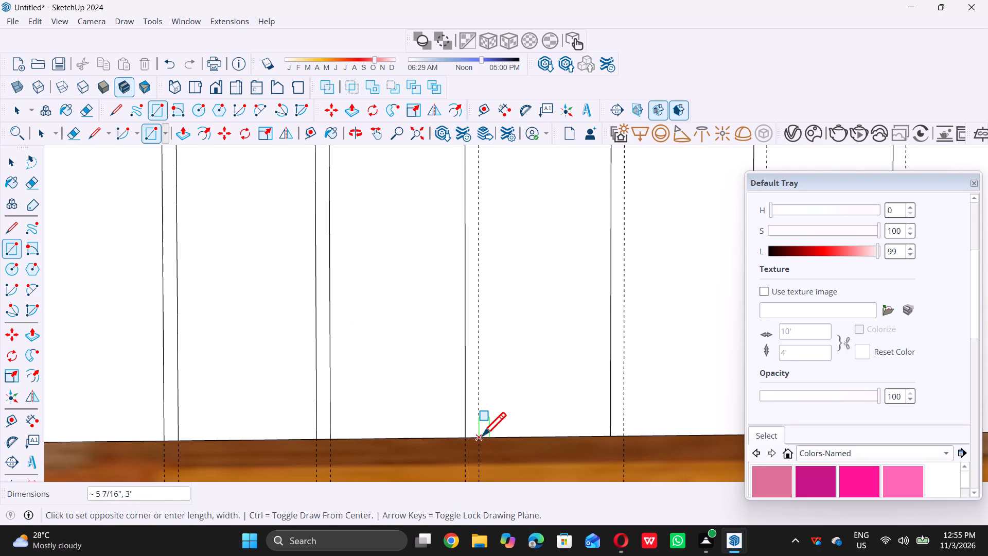
scroll(482, 436, "down", 15)
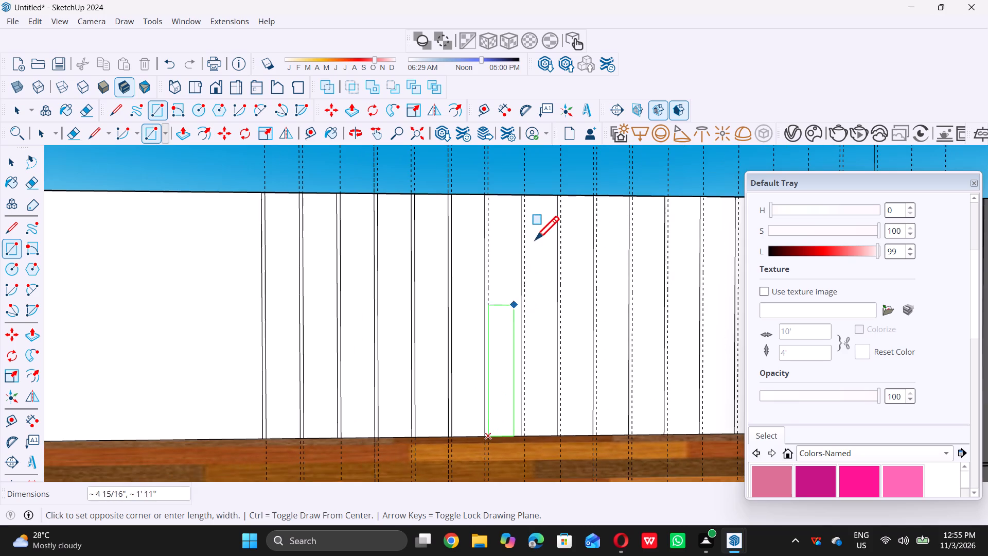
scroll(528, 212, "up", 5)
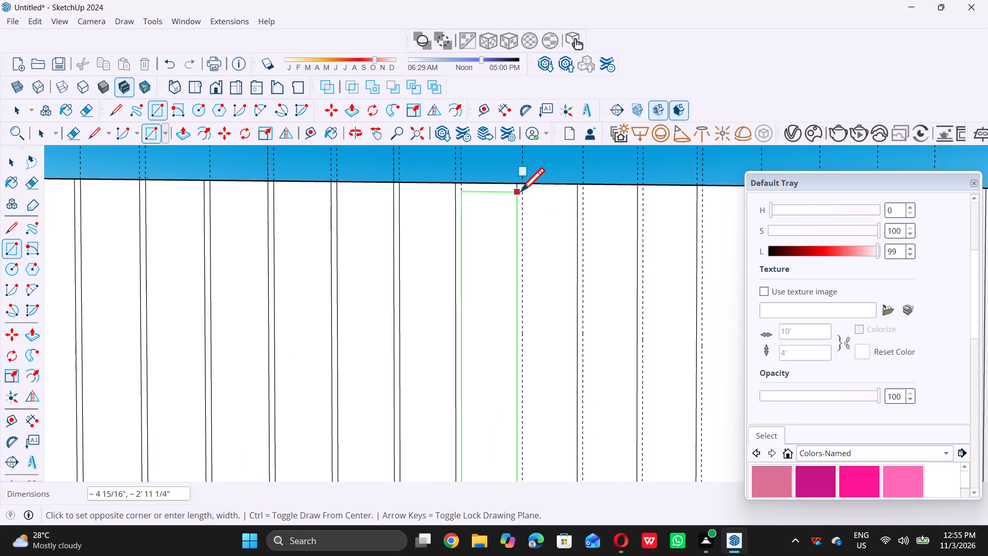
scroll(523, 191, "up", 2)
left_click(525, 185)
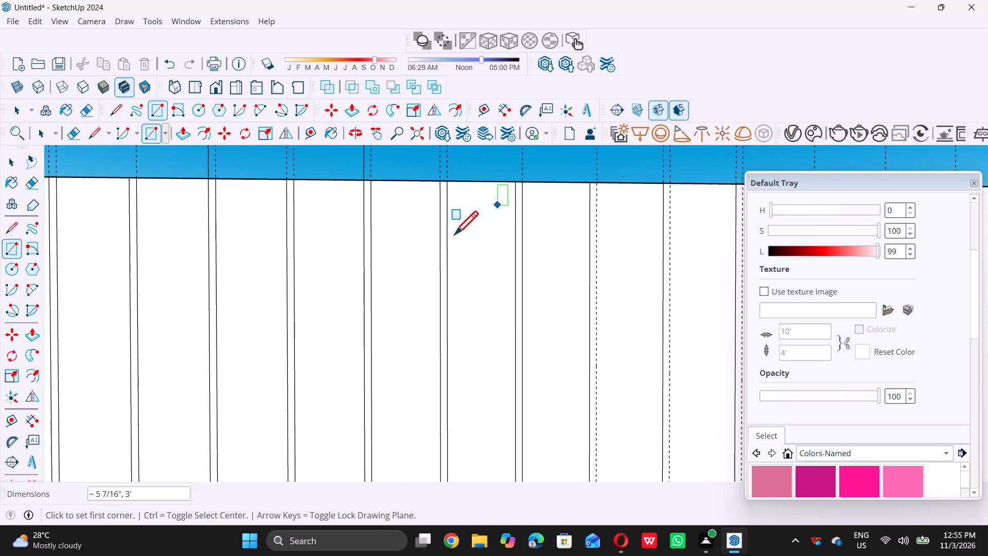
Draw a rectangle about 5 7/16" by 3' from the ninth guide at the band's bottom edge to the tenth guide at its top edge.
scroll(454, 234, "down", 15)
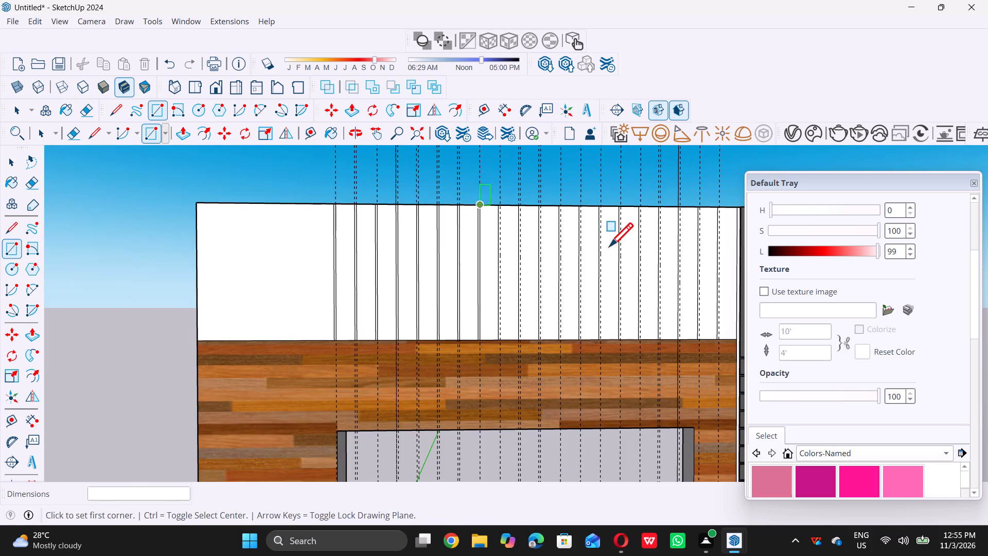
scroll(515, 281, "down", 5)
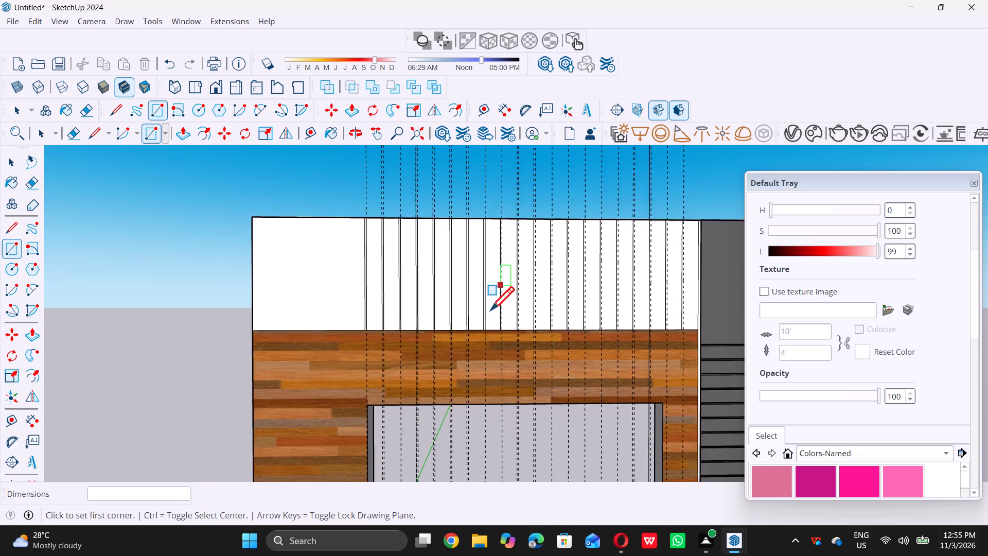
scroll(574, 274, "up", 13)
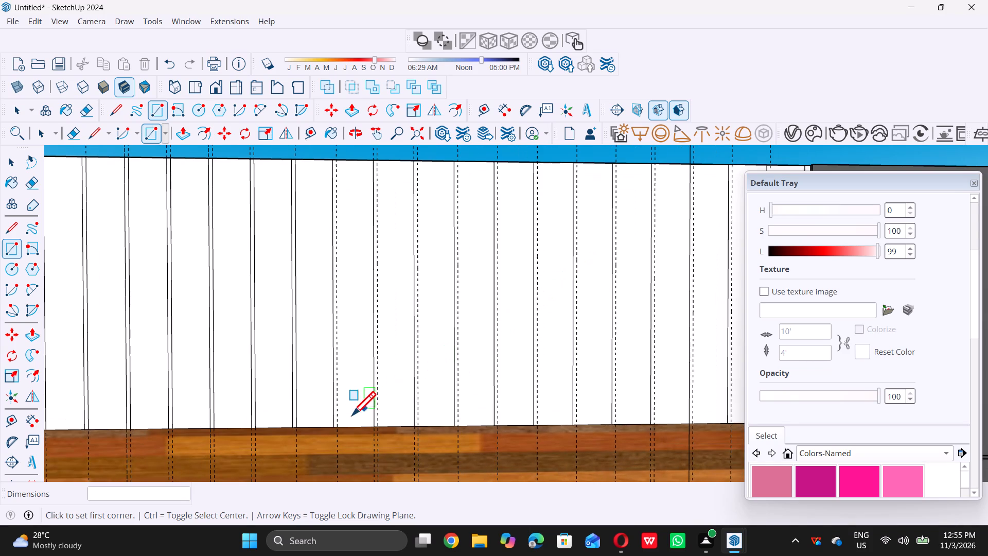
scroll(349, 422, "up", 6)
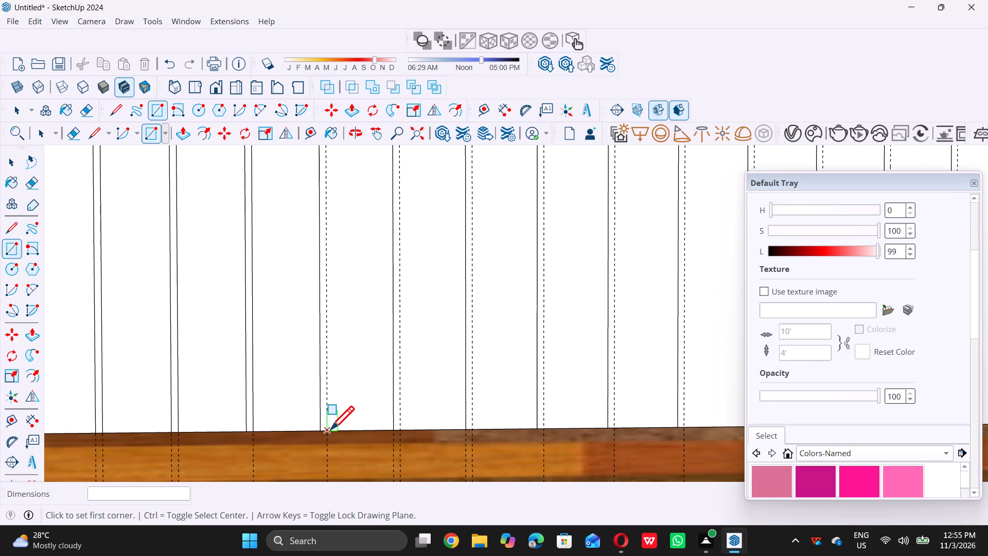
left_click(330, 430)
scroll(332, 430, "down", 12)
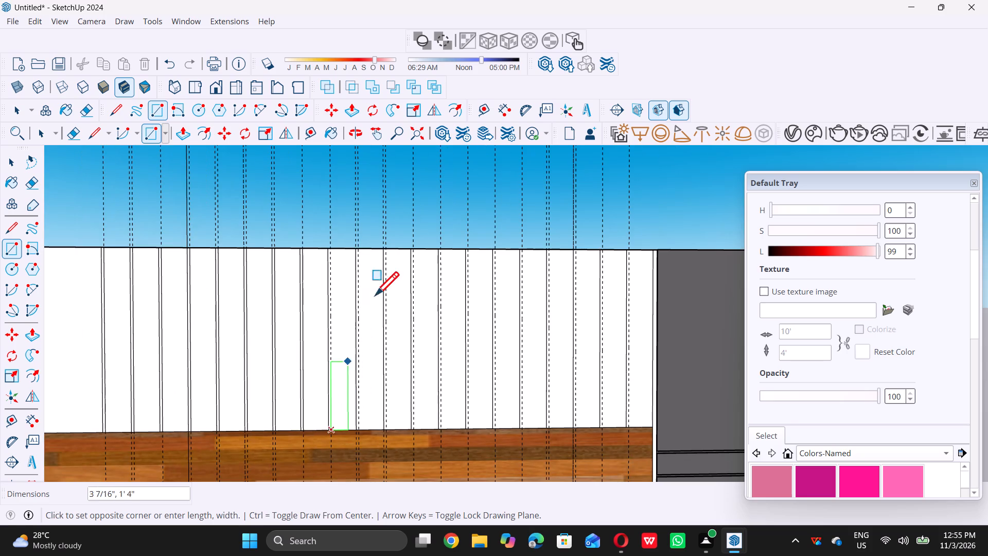
scroll(356, 253, "up", 10)
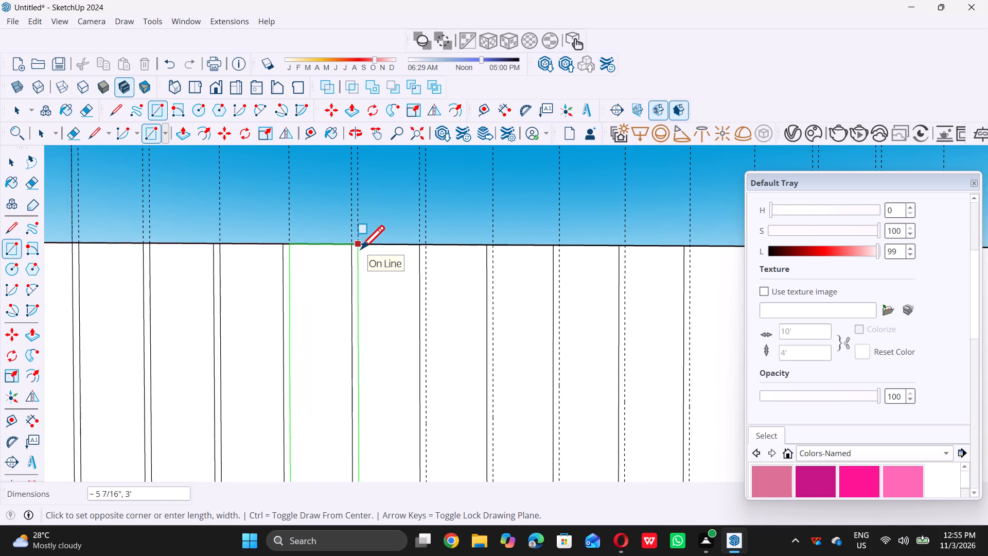
left_click(360, 247)
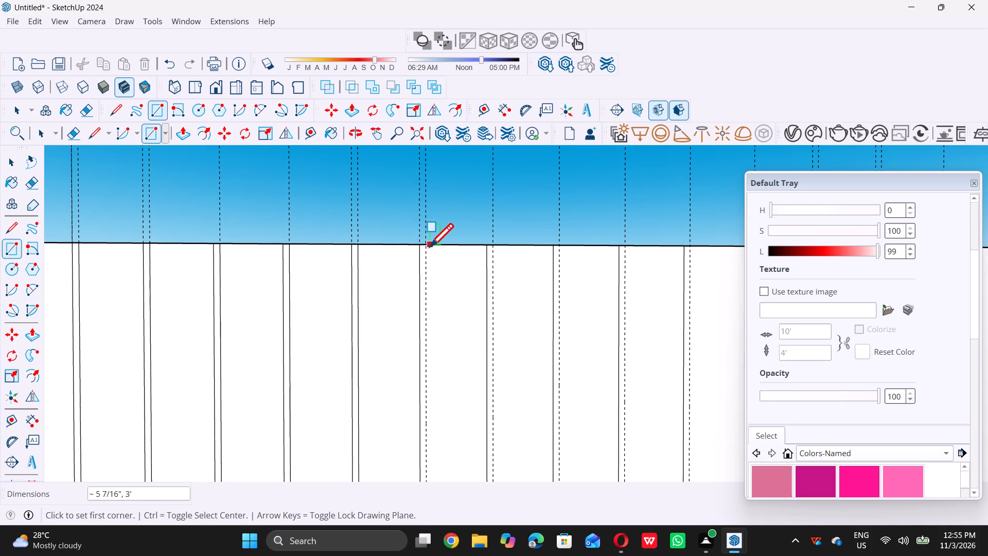
Draw a rectangle about 5 7/16" by 3' from the eleventh guide at the band's top edge to the twelfth guide at its bottom edge.
left_click(428, 247)
scroll(428, 247, "down", 12)
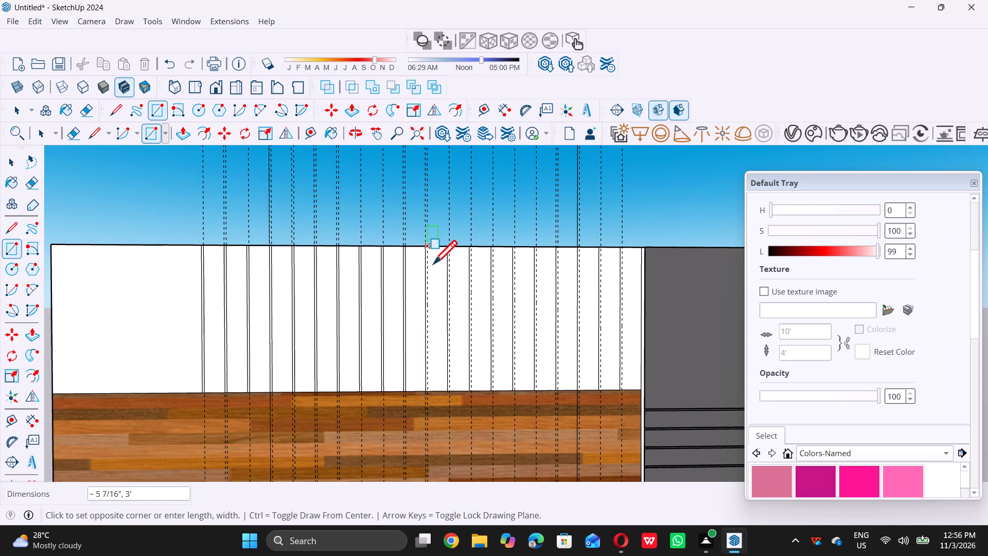
scroll(449, 370, "up", 14)
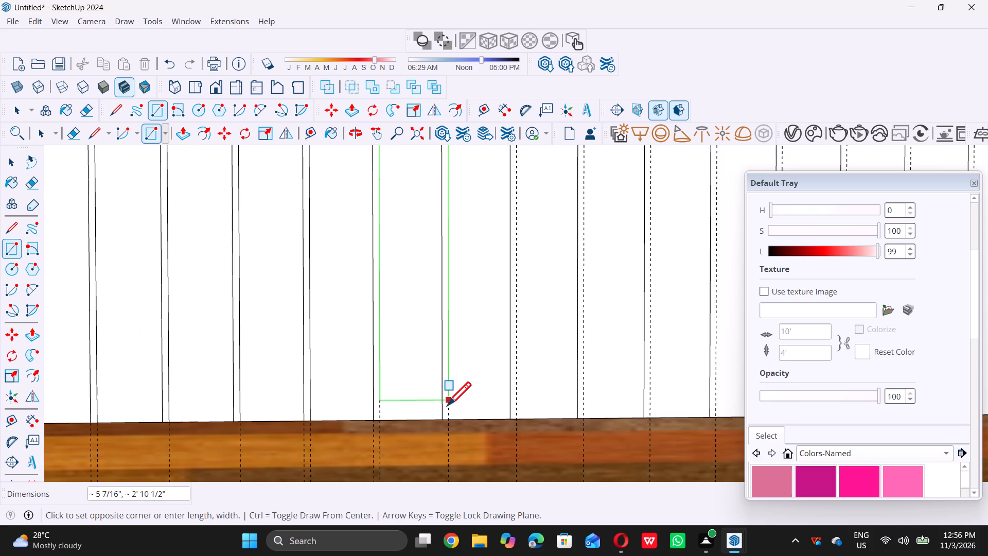
scroll(447, 405, "up", 4)
double_click(449, 430)
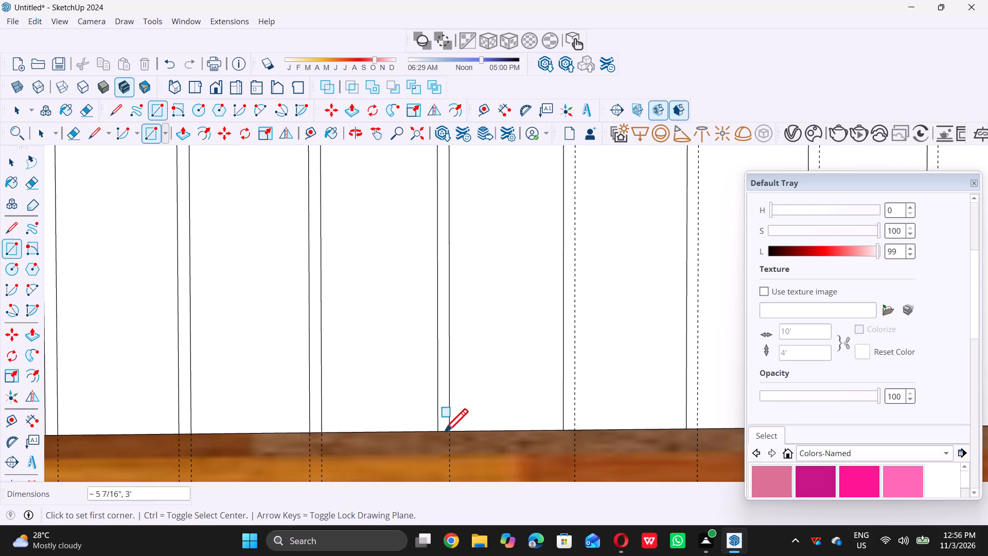
Draw a rectangle about 5 7/16" by 3' from the thirteenth guide at the band's bottom edge to the fourteenth guide at its top edge.
scroll(440, 433, "down", 5)
triple_click(544, 431)
left_click(544, 431)
scroll(543, 431, "down", 2)
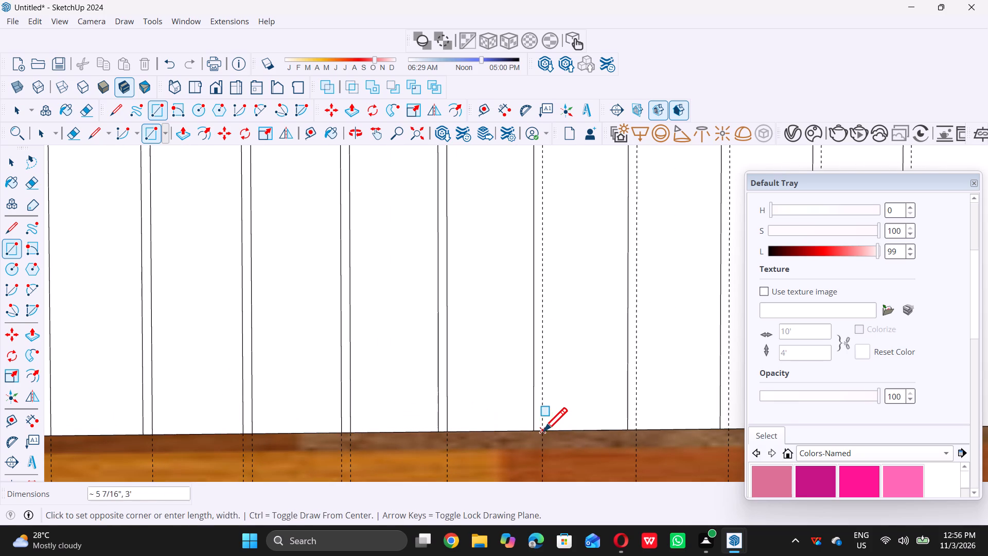
scroll(543, 431, "down", 10)
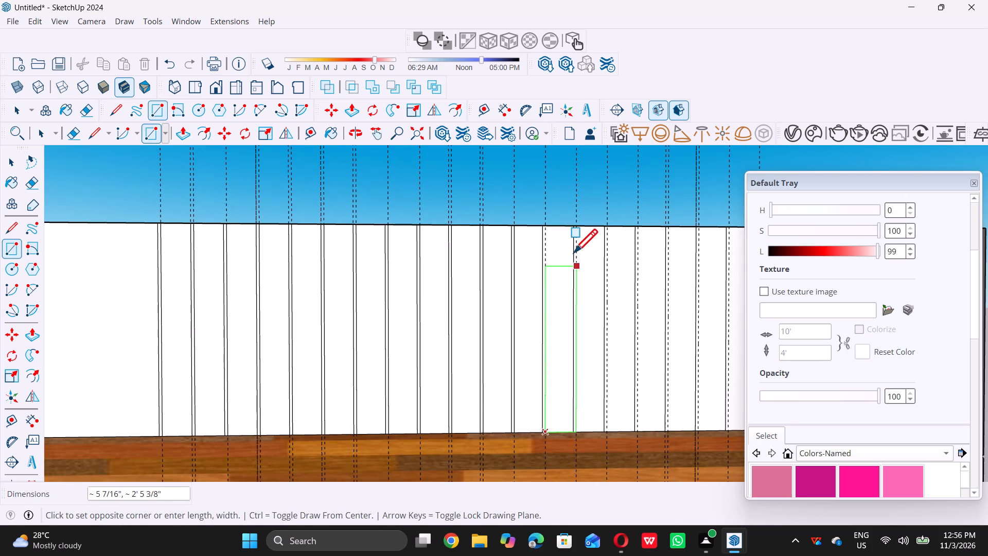
scroll(576, 231, "up", 6)
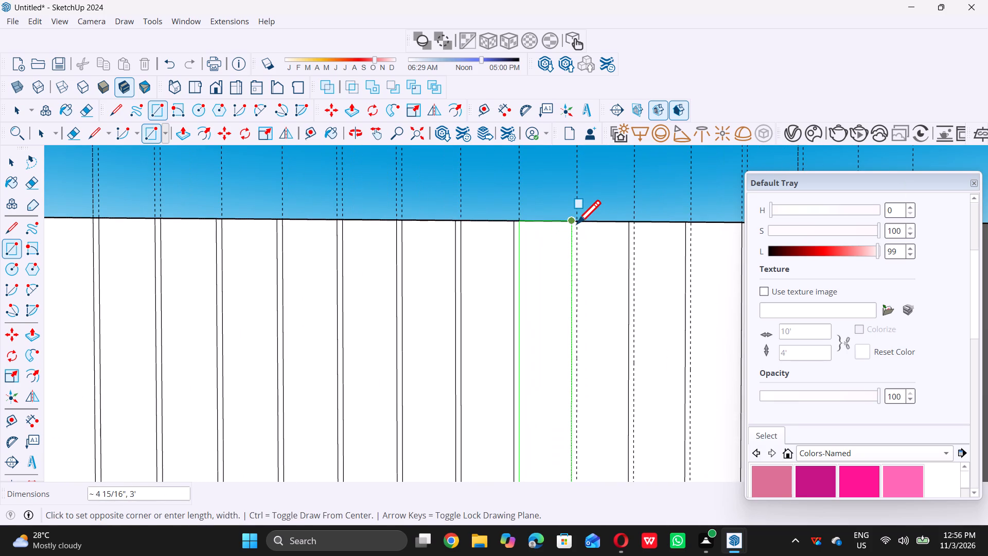
double_click(579, 221)
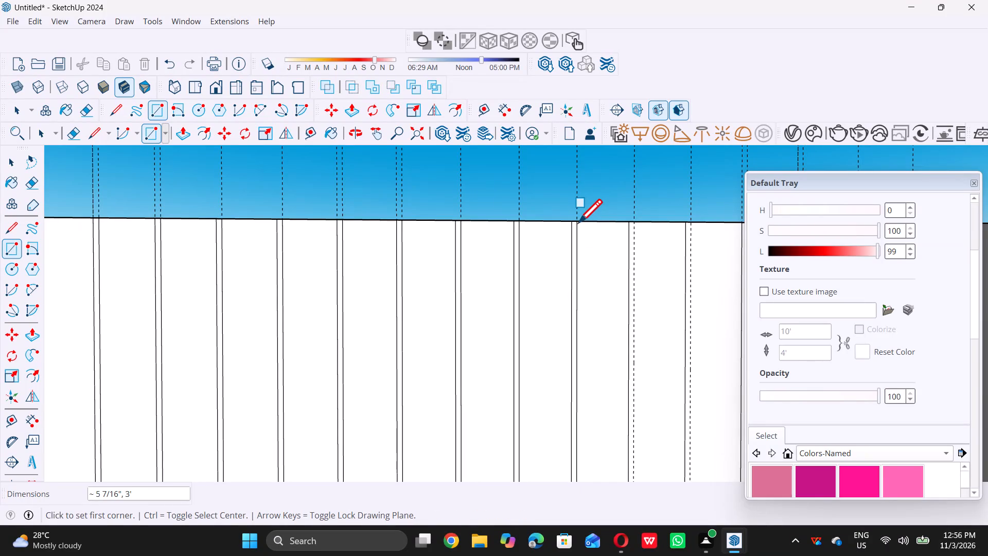
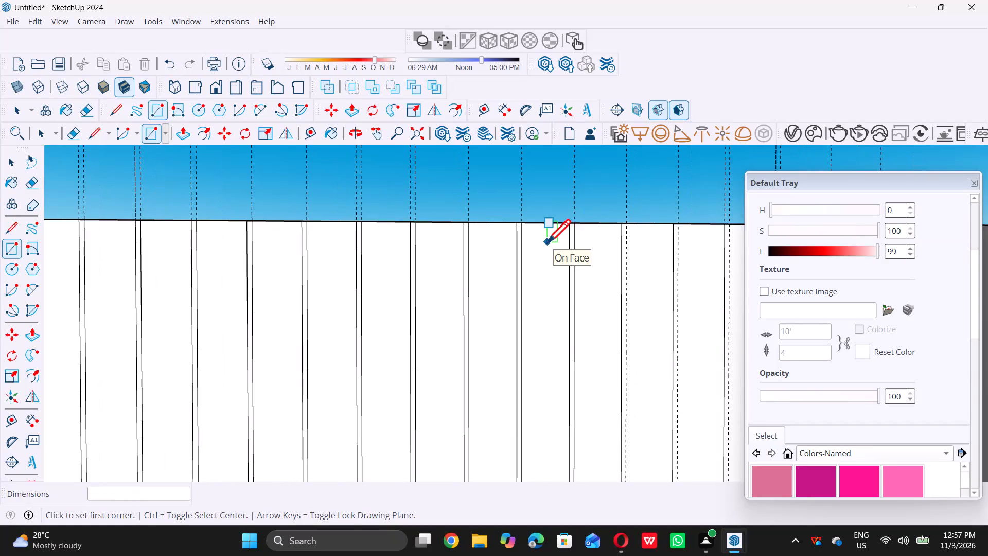
Draw a rectangle about 5 7/16" by 3' from the fifteenth guide at the band's top edge to the sixteenth guide at its bottom edge.
scroll(545, 240, "down", 11)
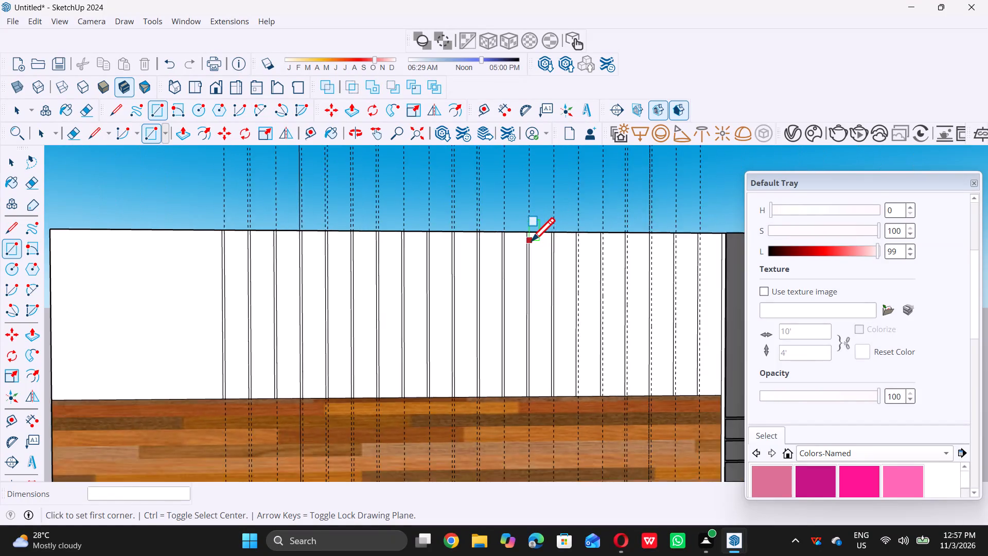
scroll(531, 241, "down", 2)
scroll(630, 252, "up", 9)
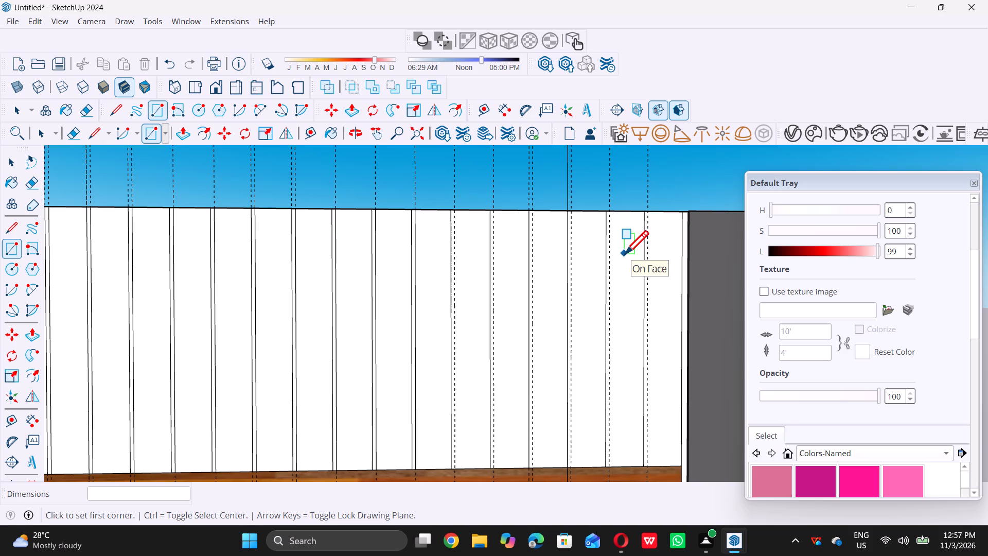
scroll(564, 267, "down", 4)
scroll(565, 270, "up", 4)
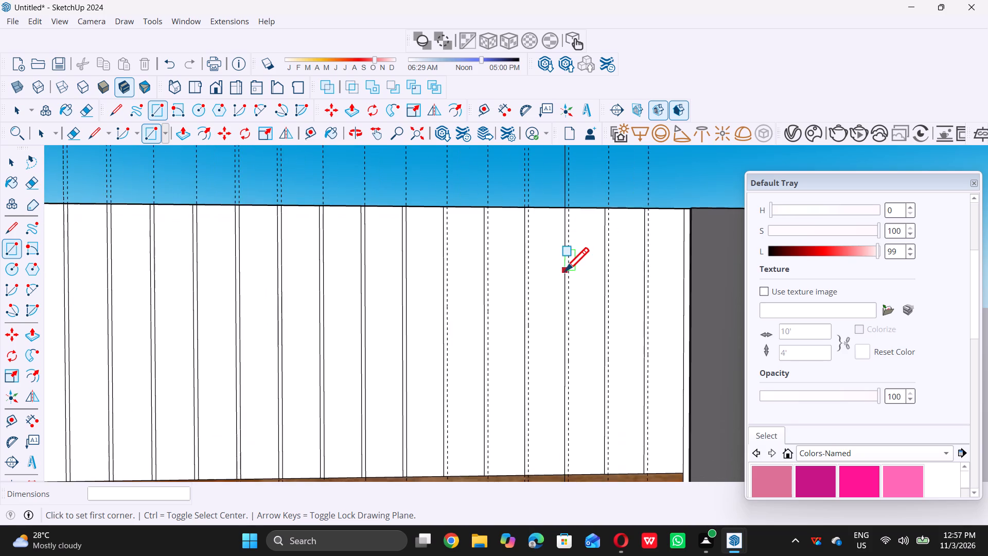
scroll(531, 265, "up", 4)
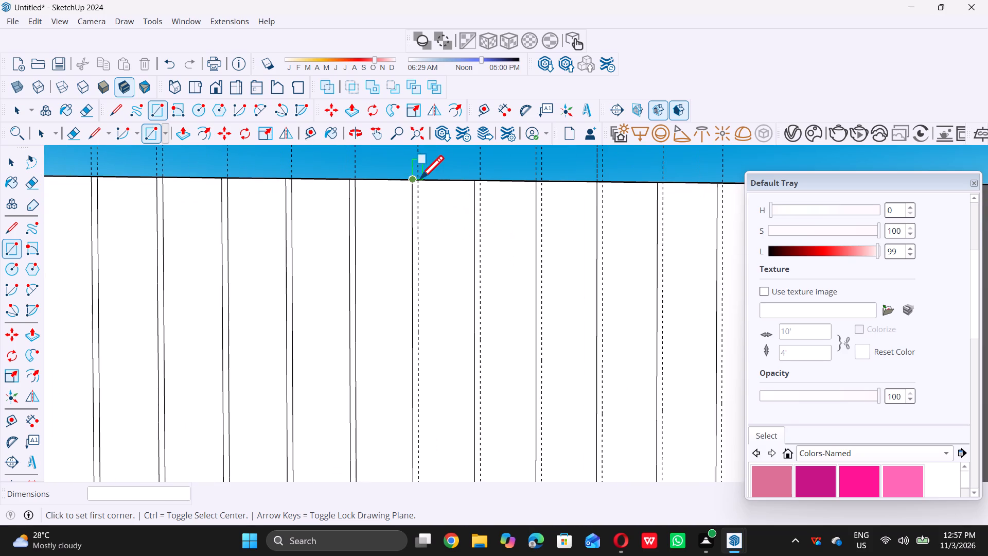
scroll(425, 182, "up", 4)
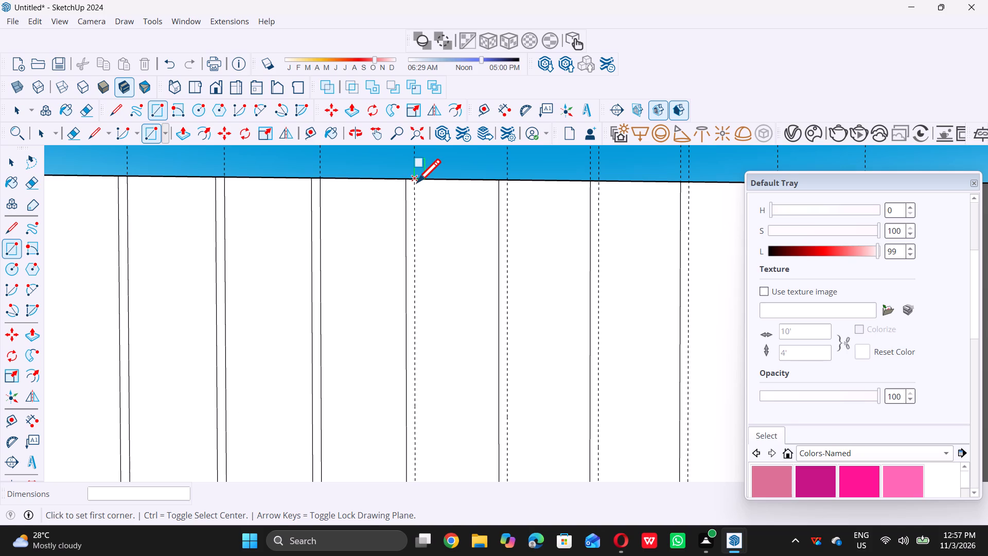
left_click(417, 182)
scroll(417, 182, "down", 10)
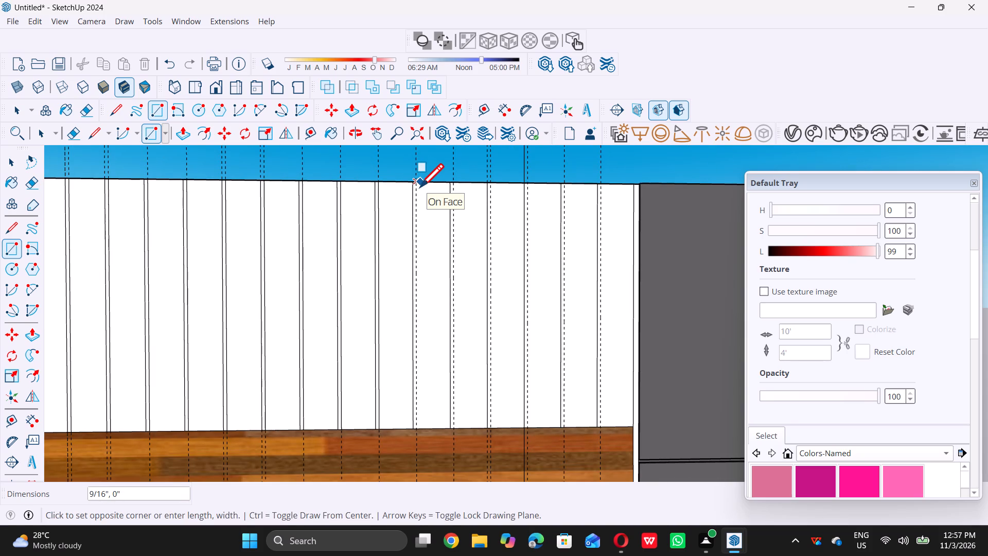
scroll(420, 187, "down", 2)
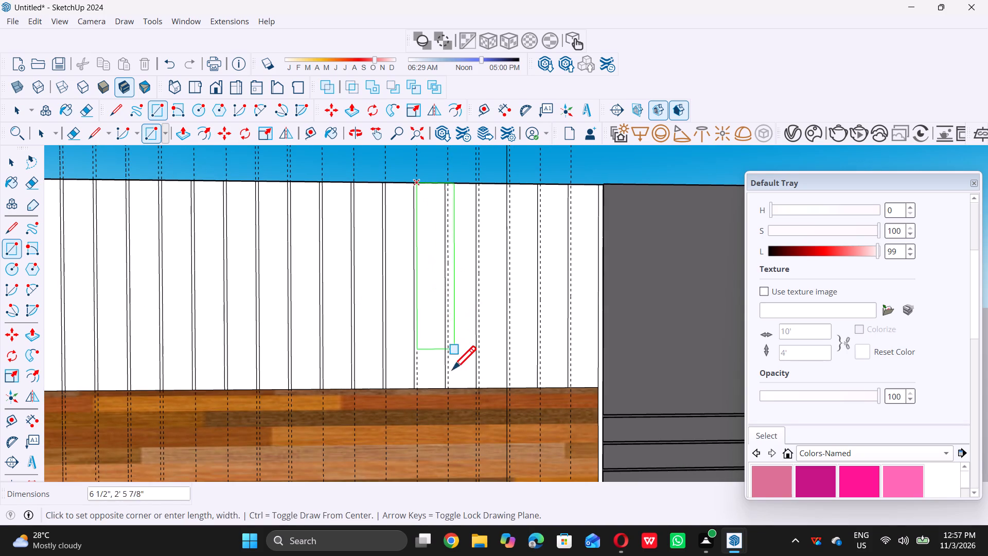
scroll(449, 377, "up", 7)
double_click(449, 390)
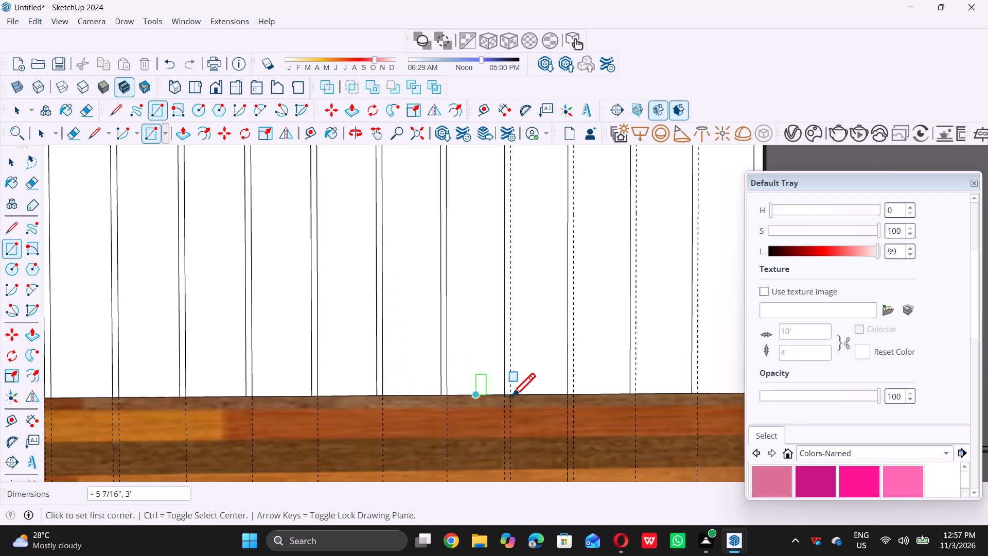
Draw a rectangle about 4 15/16" by 3' from the seventeenth guide at the band's bottom edge to the line endpoint just before the eighteenth guide at its top.
double_click(514, 395)
scroll(564, 367, "down", 11)
scroll(580, 251, "up", 4)
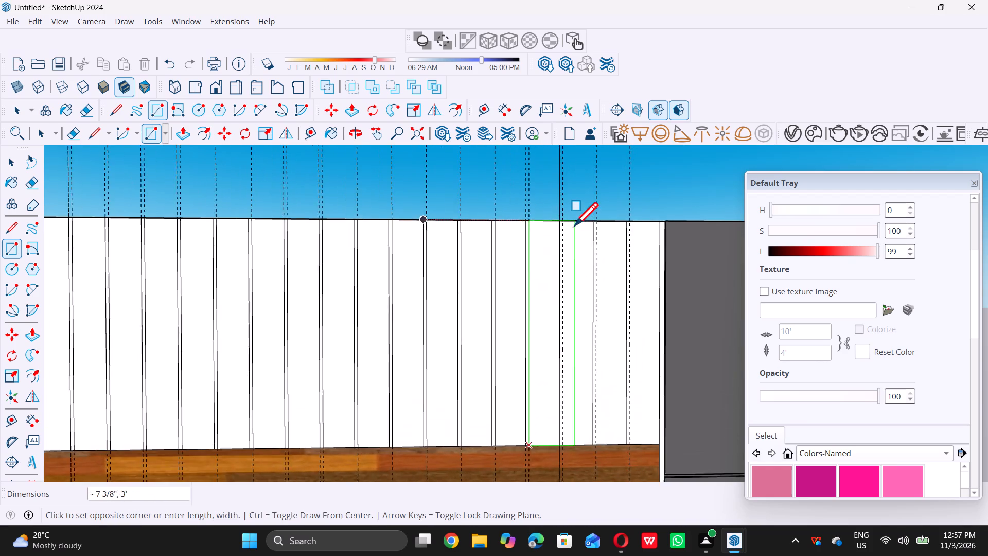
scroll(574, 224, "up", 4)
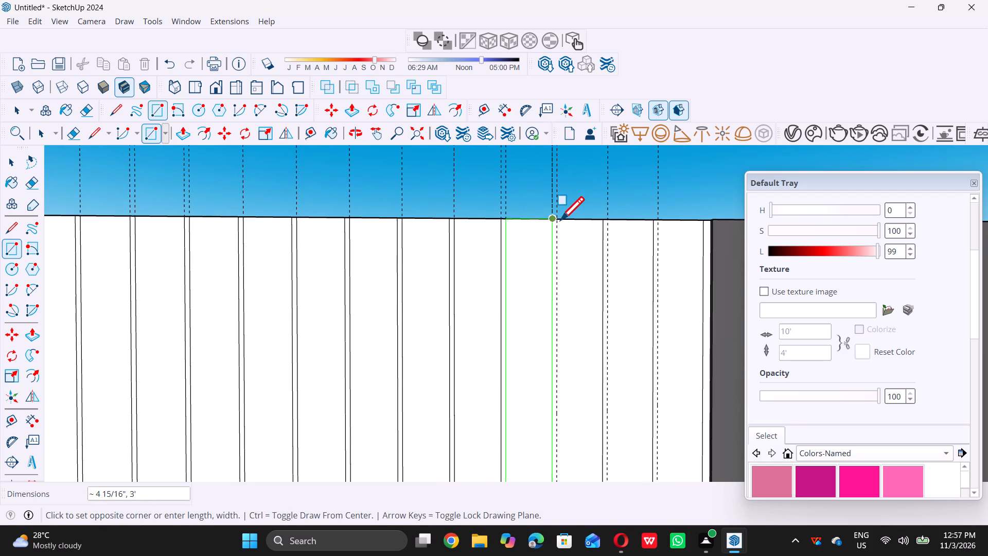
left_click(560, 220)
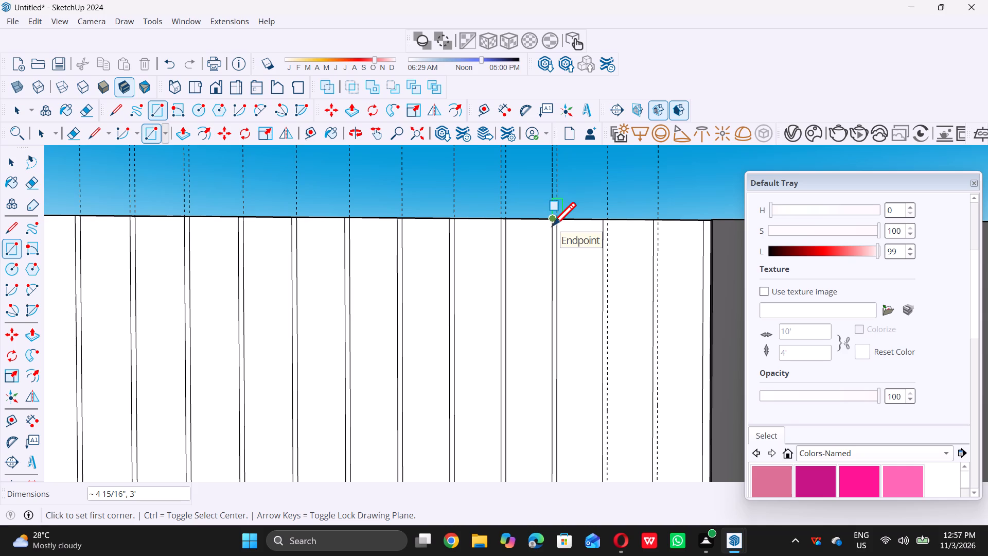
Draw a rectangle about 5 7/16" by 3' from the nineteenth guide at the band's bottom edge to the twentieth, last guide at its top edge.
scroll(535, 225, "down", 8)
scroll(604, 351, "up", 5)
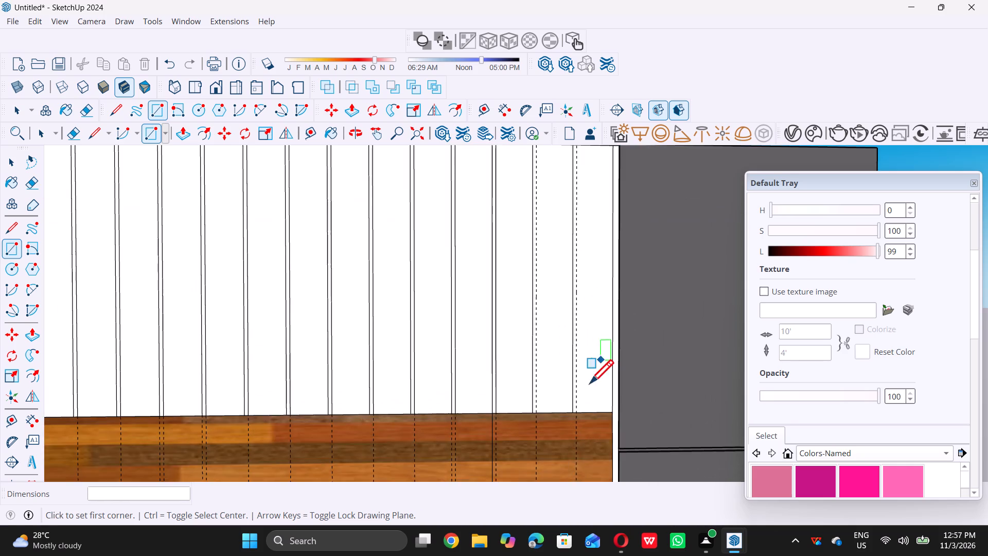
scroll(580, 397, "up", 5)
scroll(531, 422, "up", 5)
left_click(499, 419)
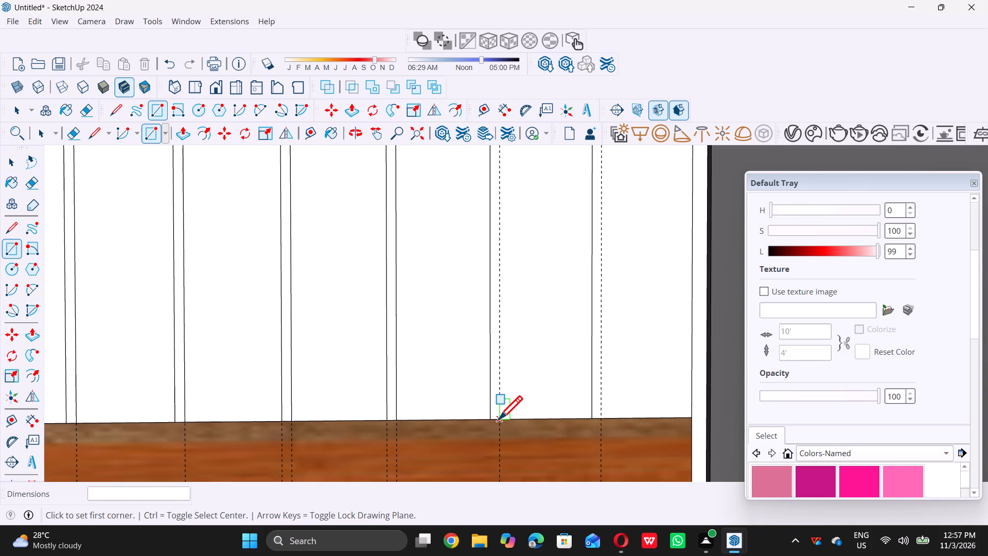
scroll(501, 419, "down", 15)
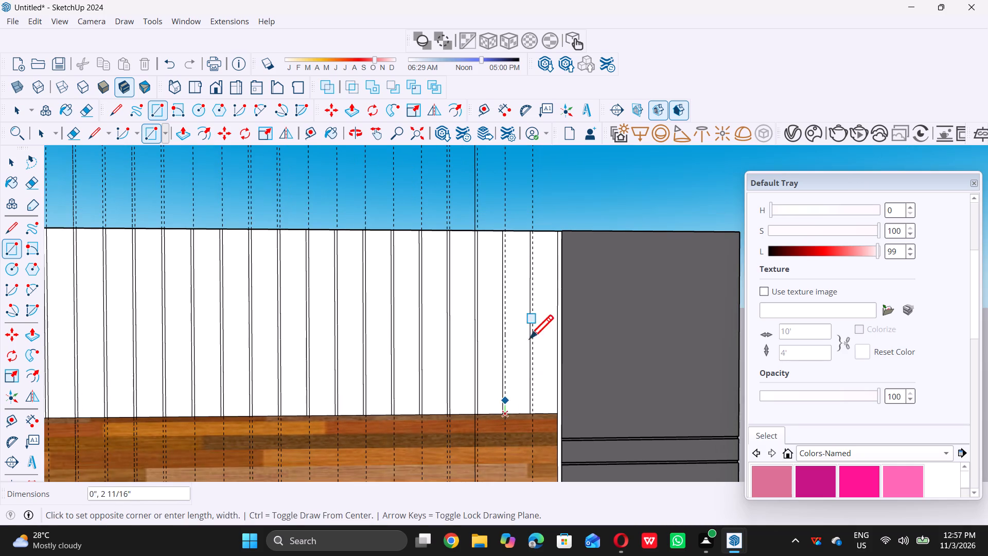
scroll(546, 235, "up", 8)
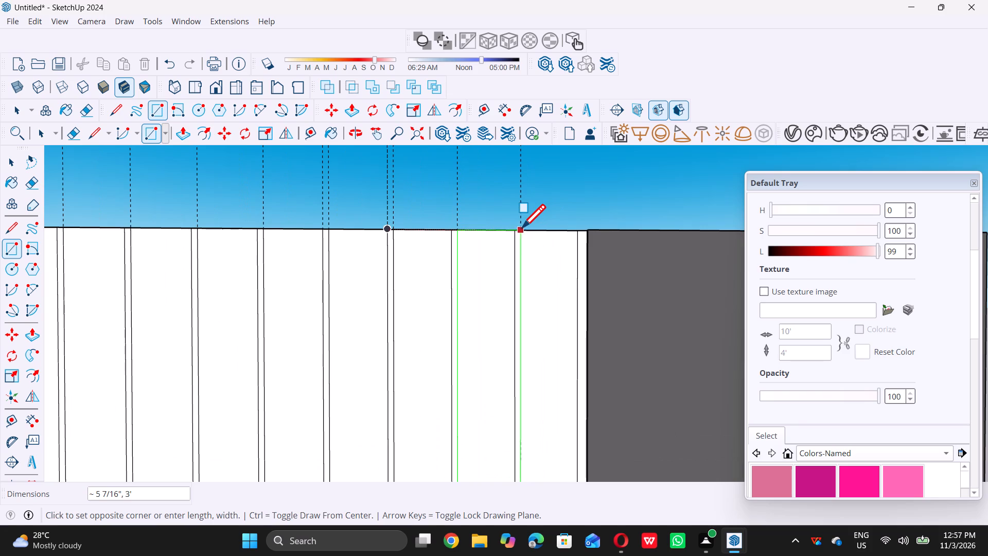
double_click(524, 230)
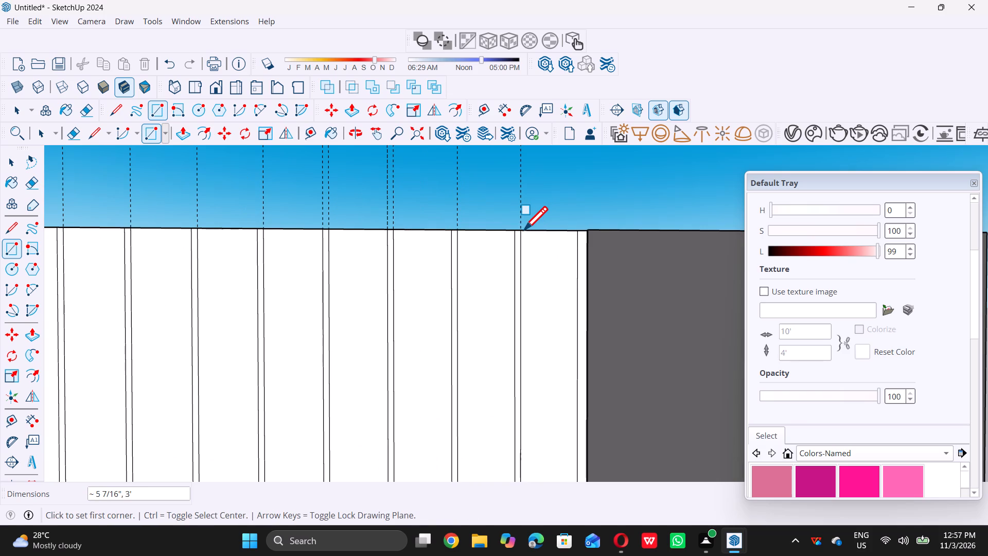
key("space")
scroll(525, 231, "down", 19)
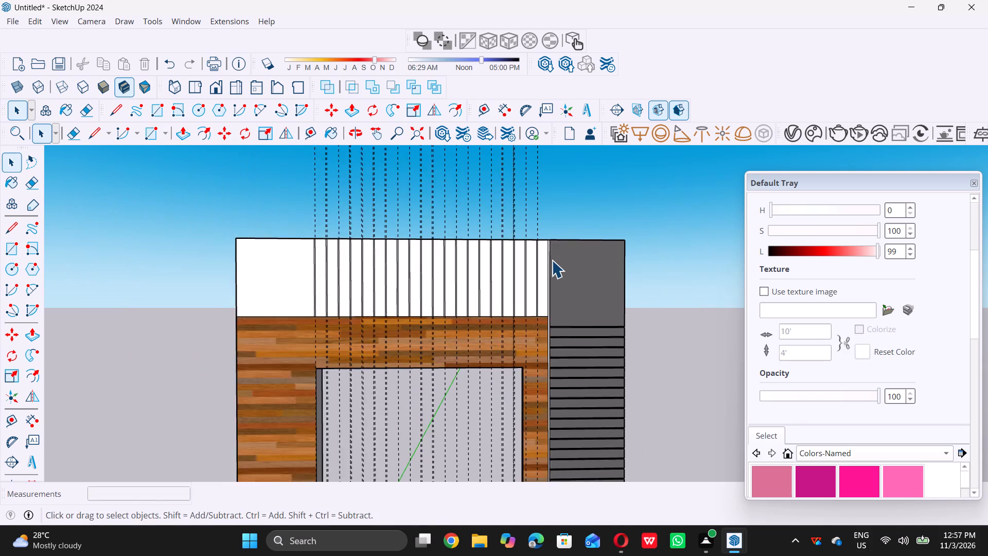
scroll(552, 260, "down", 3)
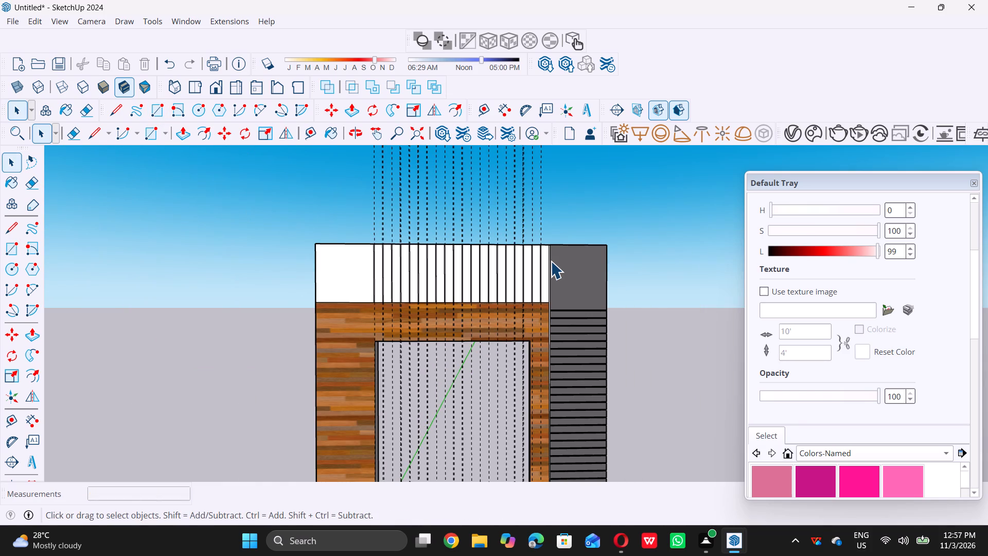
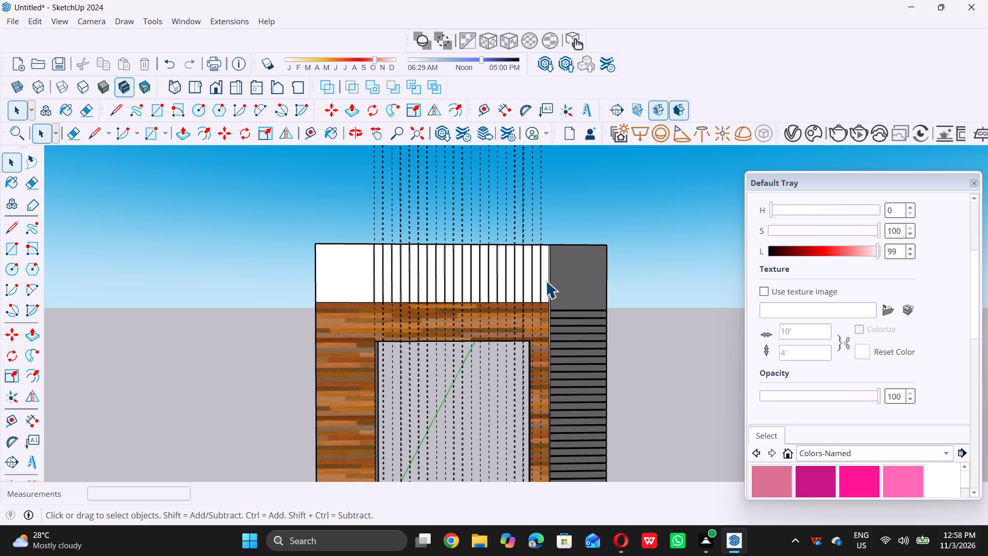
Delete all the construction guides from the model.
scroll(544, 283, "down", 5)
scroll(454, 220, "up", 4)
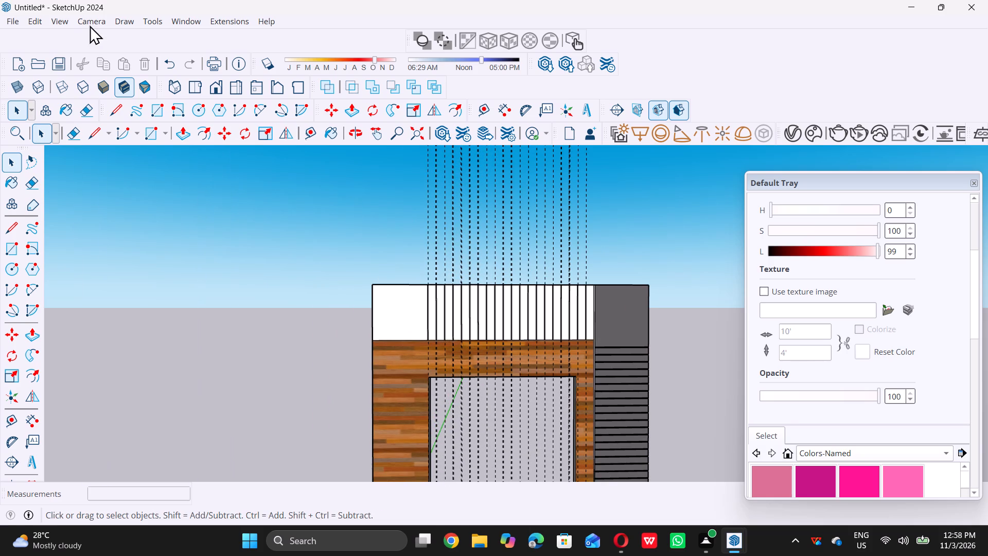
left_click(36, 20)
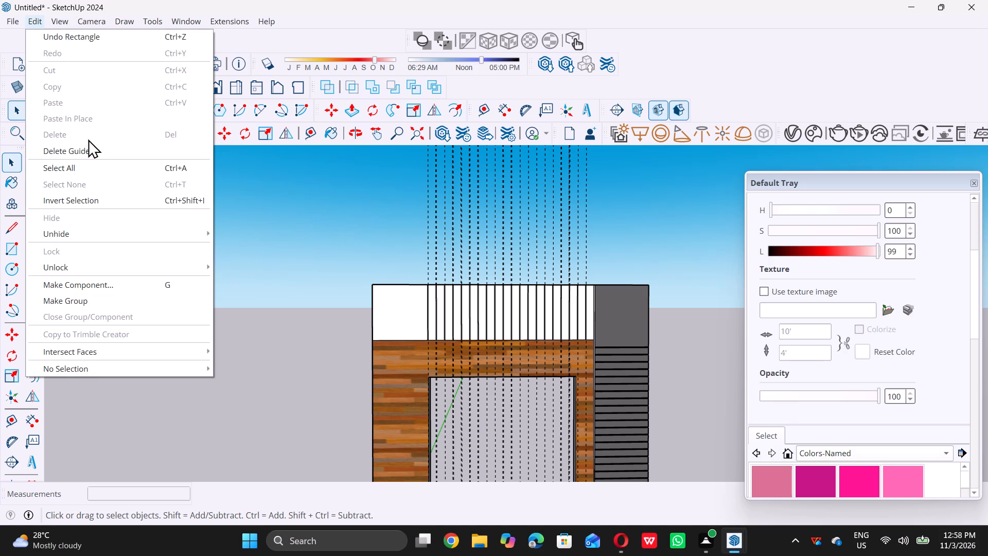
left_click(94, 151)
Push/Pull the white band's first strip, beside the wide plain end, outward by 0.5".
scroll(303, 247, "down", 4)
middle_click_drag(484, 281, 456, 319)
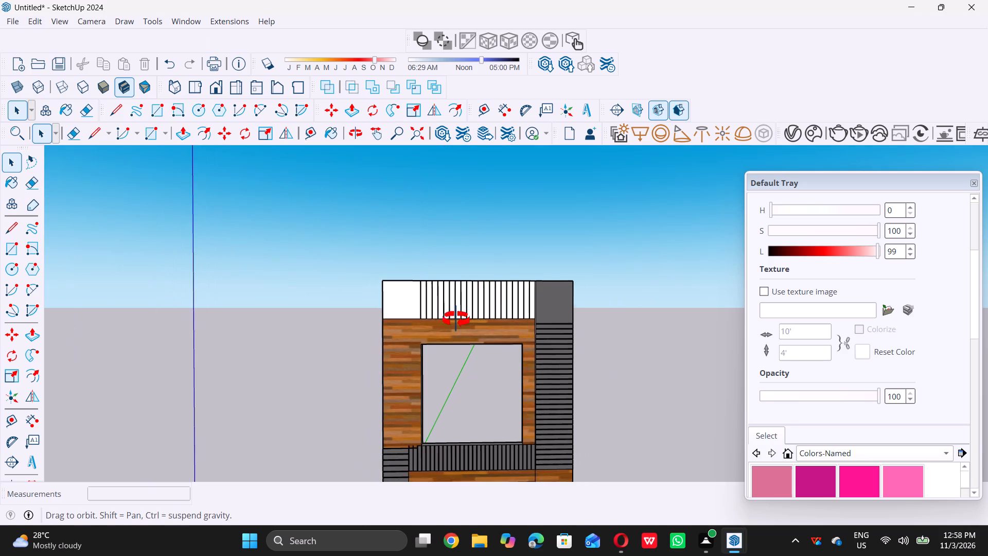
middle_click_drag(456, 319, 419, 350)
scroll(436, 287, "up", 13)
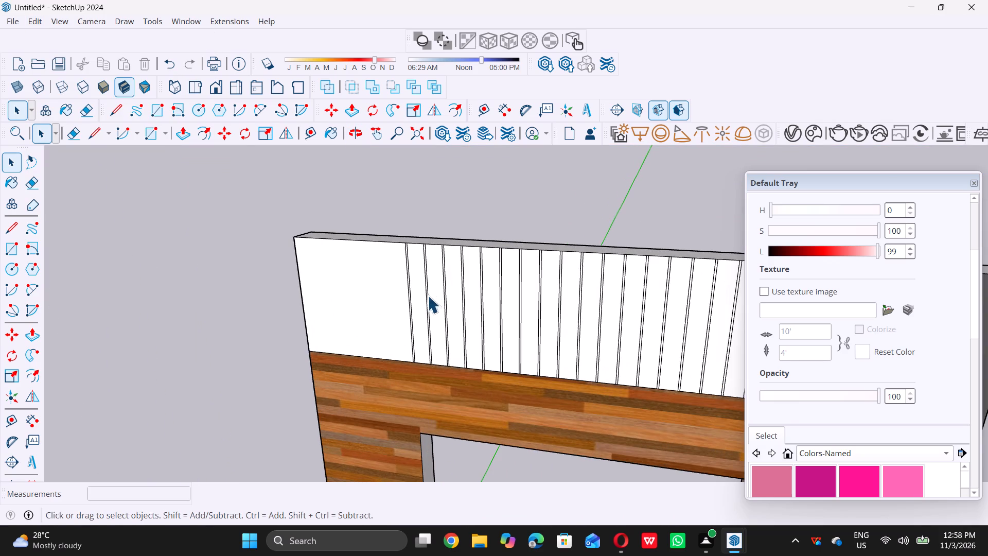
middle_click_drag(411, 299, 381, 286)
middle_click(380, 286)
scroll(425, 276, "up", 7)
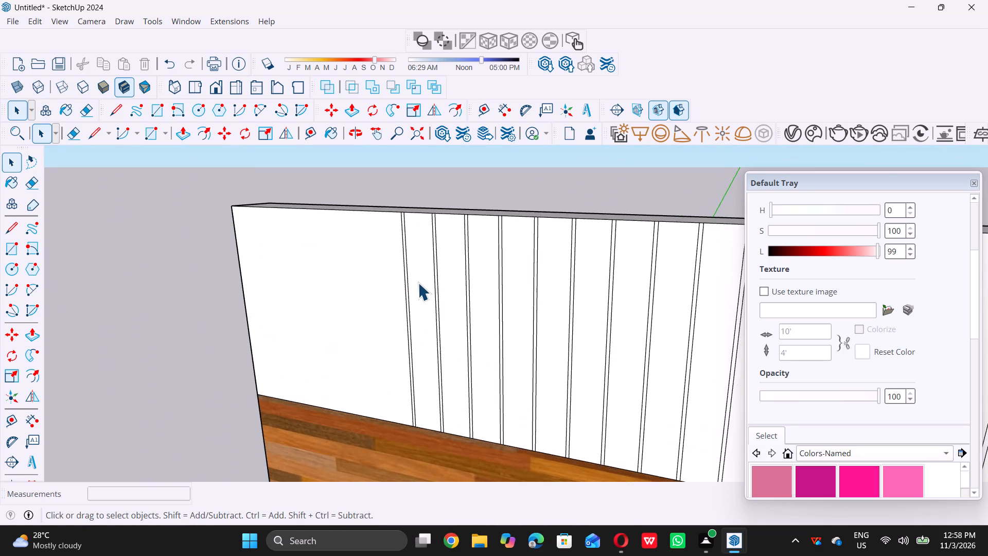
scroll(418, 283, "up", 3)
double_click(415, 285)
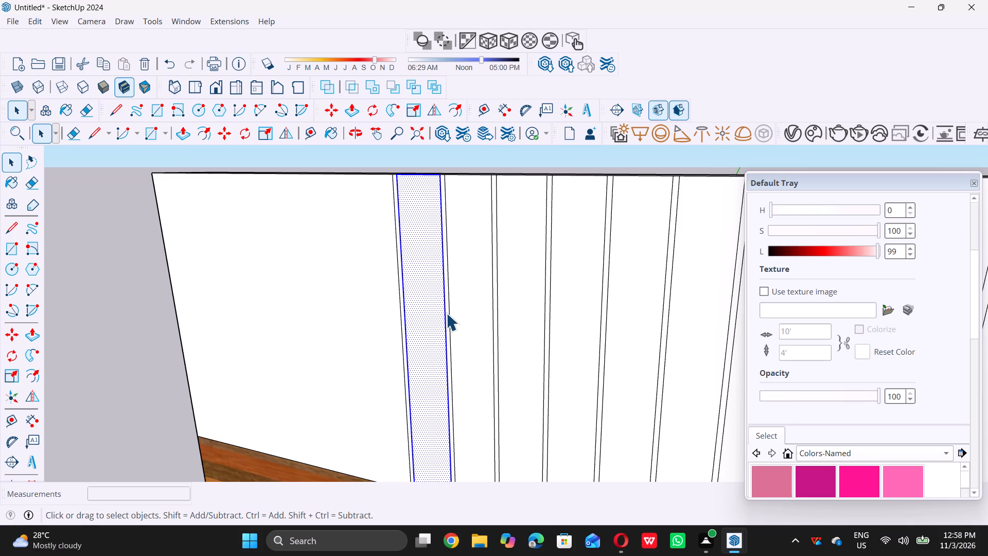
key("p")
double_click(426, 305)
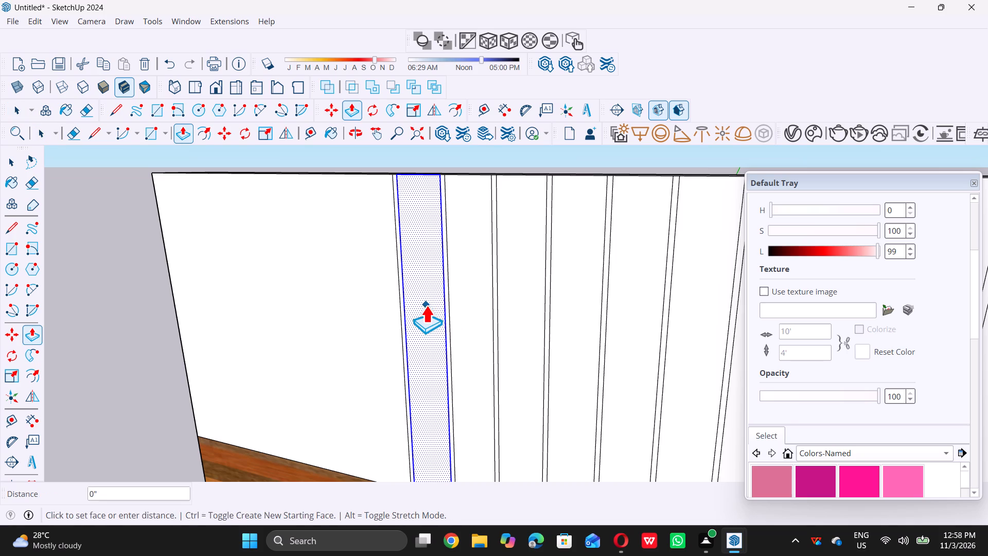
key("ctrl+z")
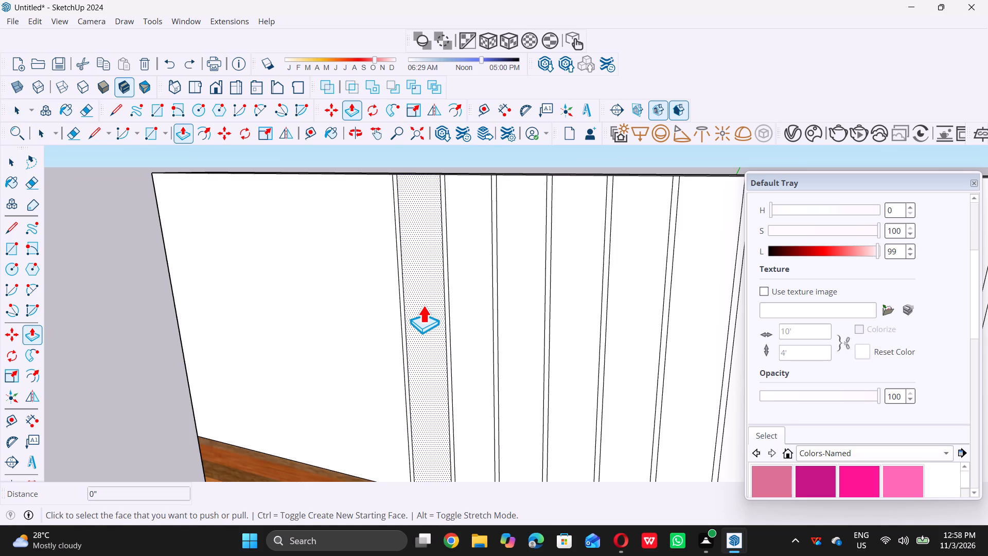
left_click(423, 305)
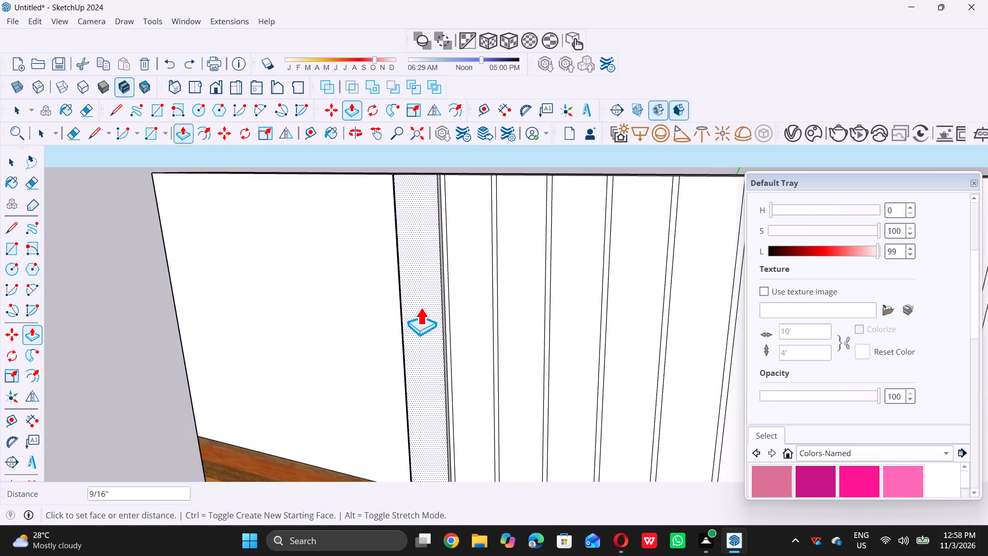
type("0.5")
key("shift+quotedbl")
key("Return")
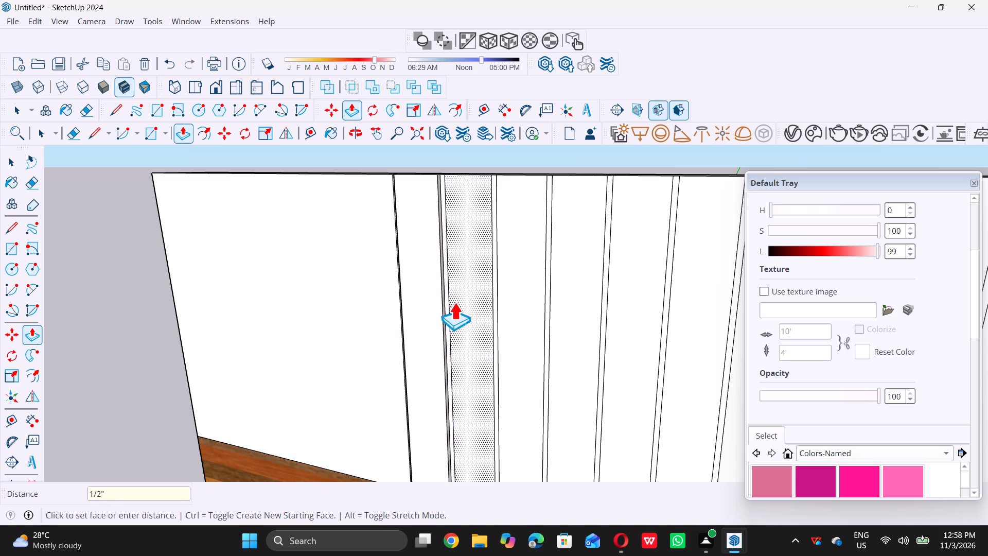
Push/Pull the white band's second to sixth strips outward by 1/2", level with the first strip and leaving the narrow grooves recessed.
left_click(456, 302)
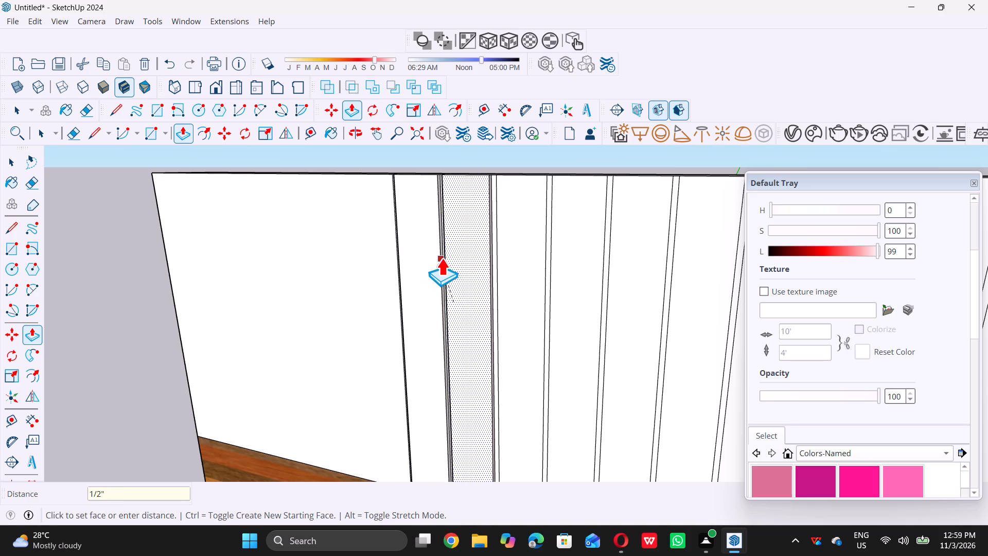
left_click(442, 257)
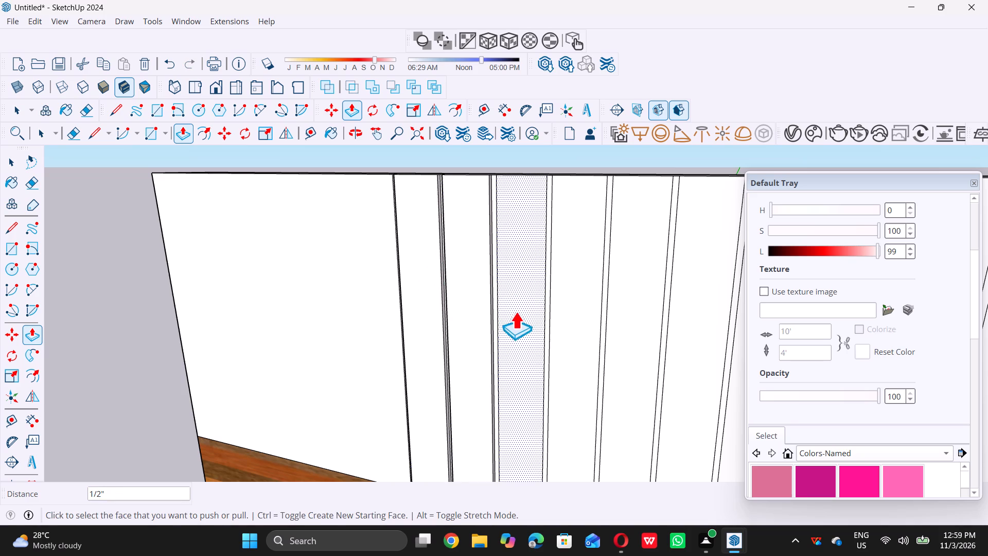
scroll(516, 313, "down", 1)
middle_click_drag(517, 319, 555, 401)
triple_click(514, 249)
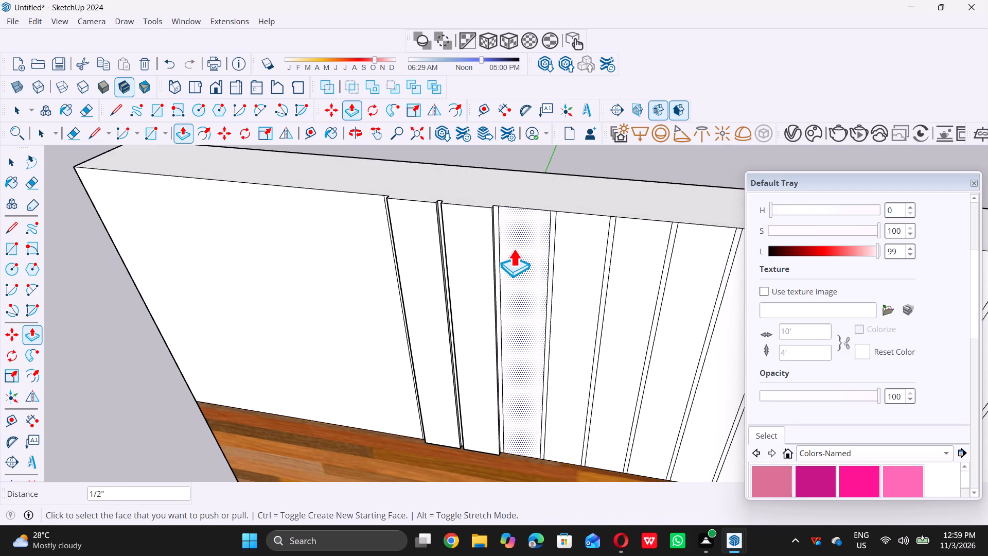
left_click(489, 213)
left_click(571, 236)
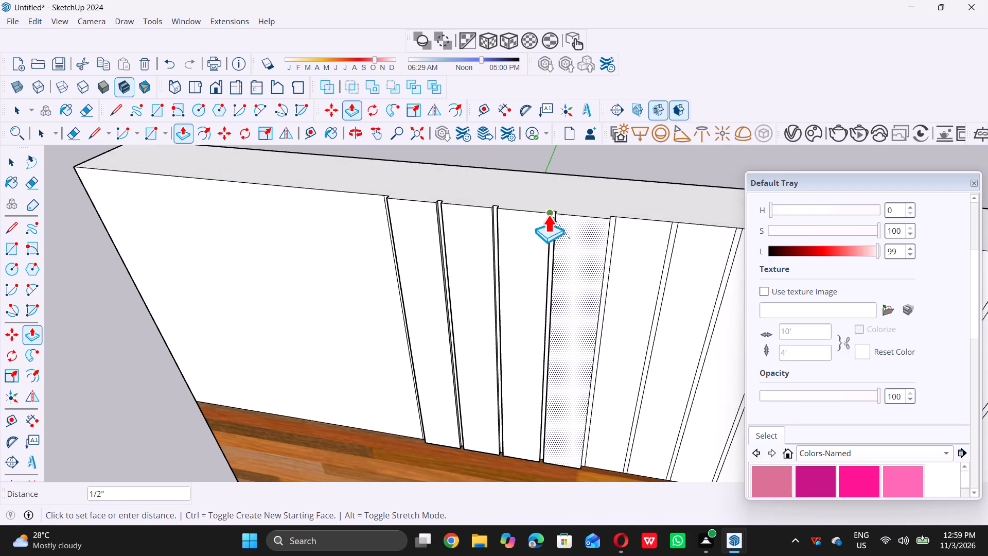
left_click(548, 215)
left_click(625, 250)
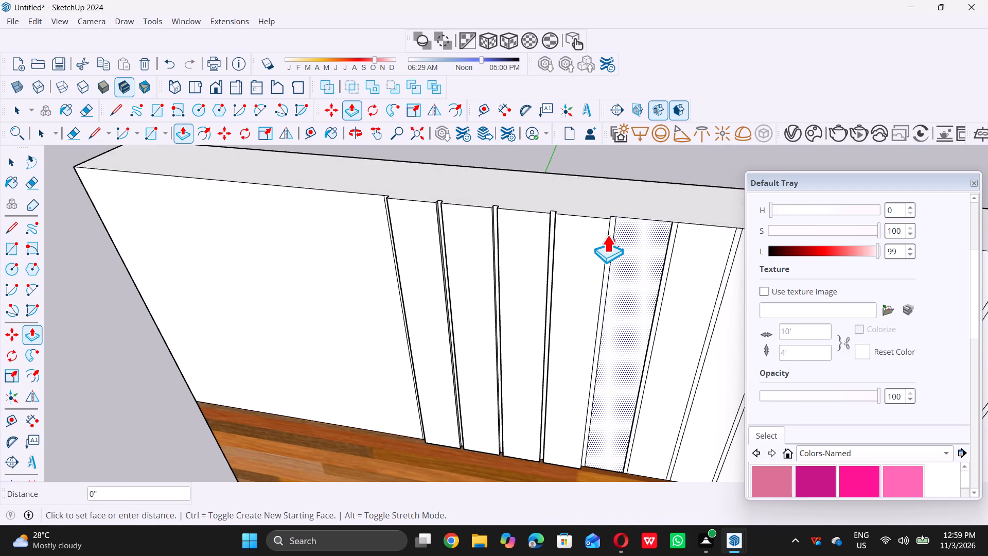
left_click(597, 218)
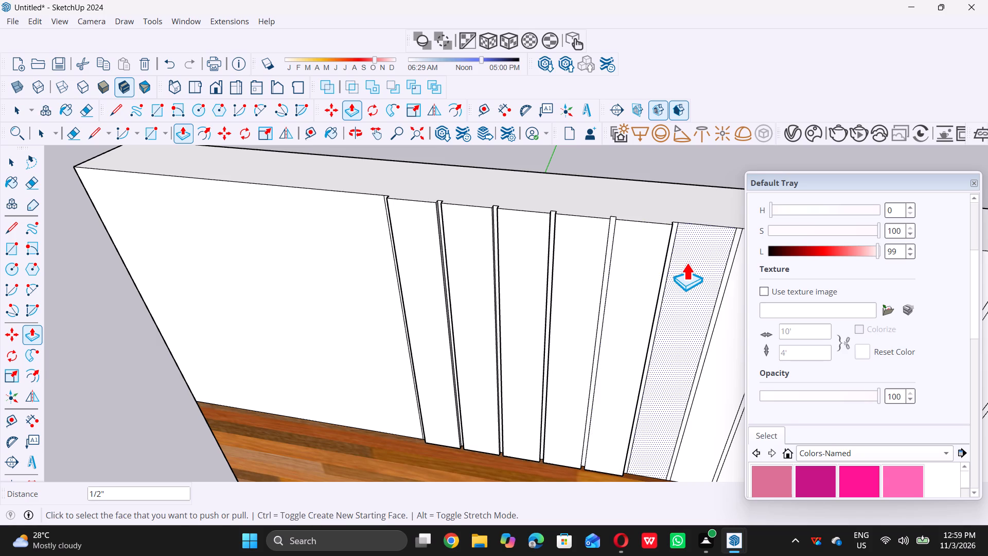
double_click(686, 263)
Push/Pull the white band's seventh to tenth strips outward by 1/2", level with the raised strips before them.
scroll(531, 281, "down", 8)
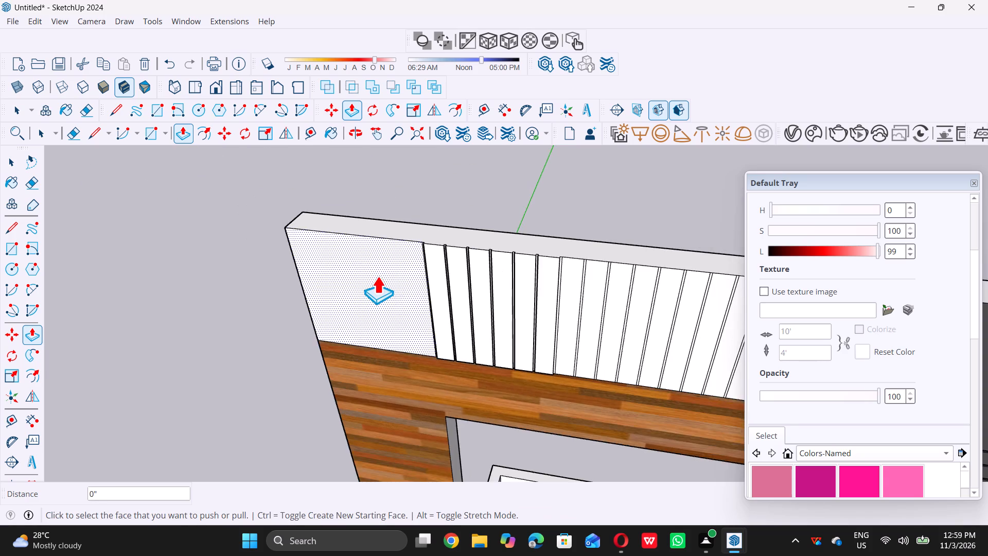
scroll(377, 276, "down", 5)
scroll(560, 284, "up", 5)
scroll(518, 284, "up", 5)
scroll(478, 273, "up", 5)
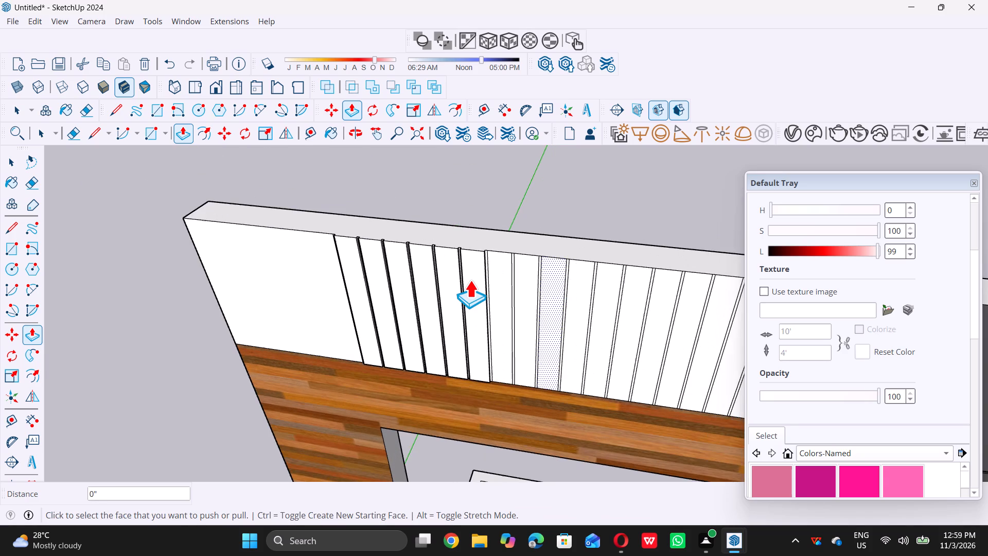
scroll(507, 260, "up", 4)
double_click(503, 251)
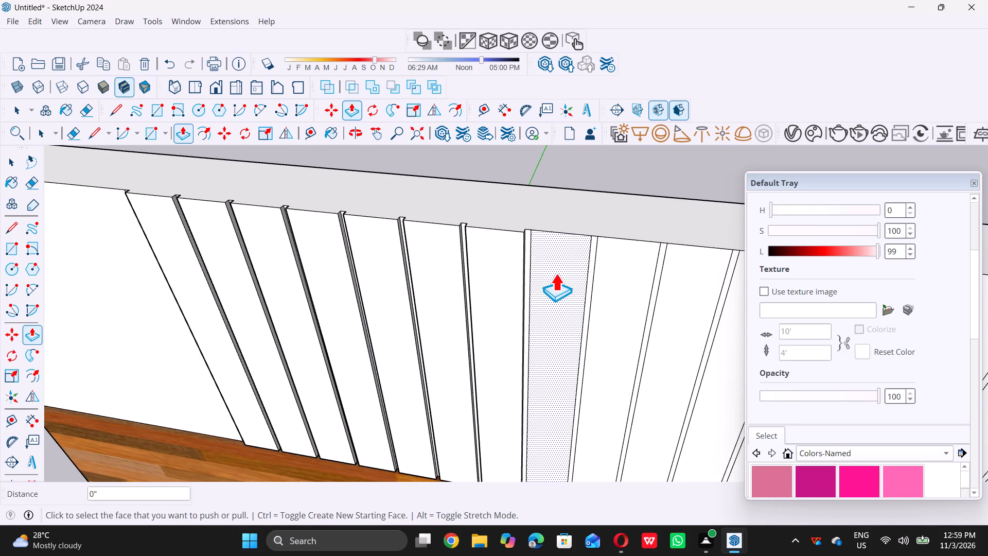
left_click(556, 273)
left_click(511, 229)
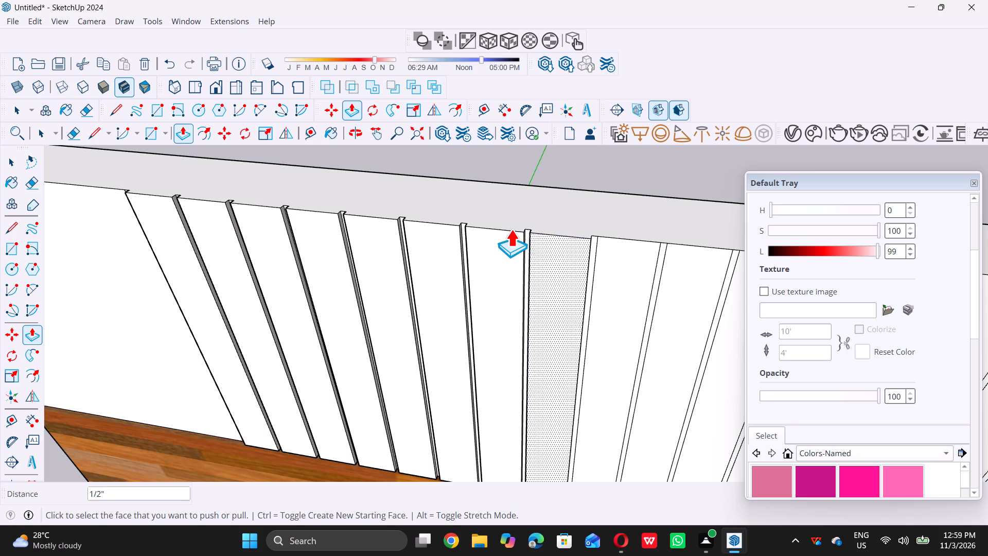
double_click(618, 270)
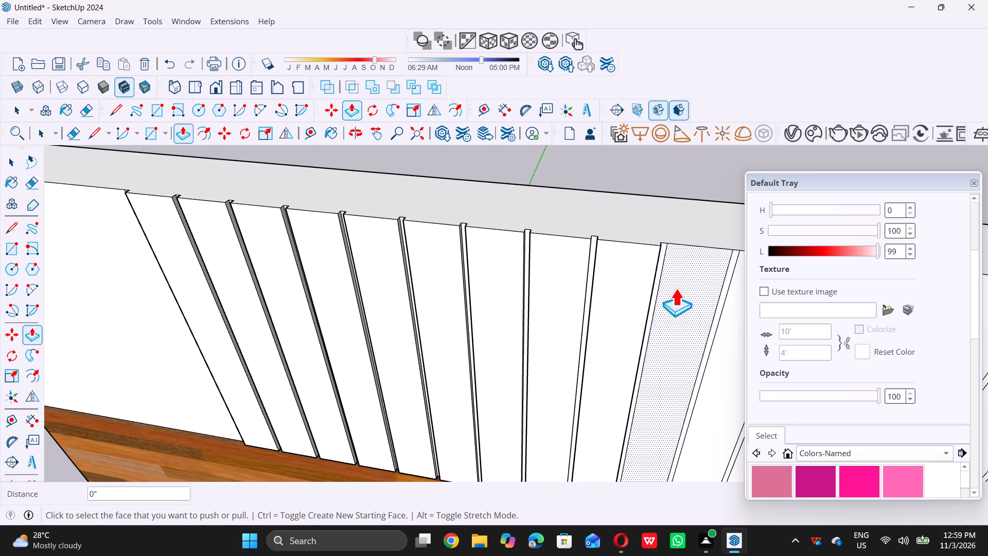
triple_click(685, 285)
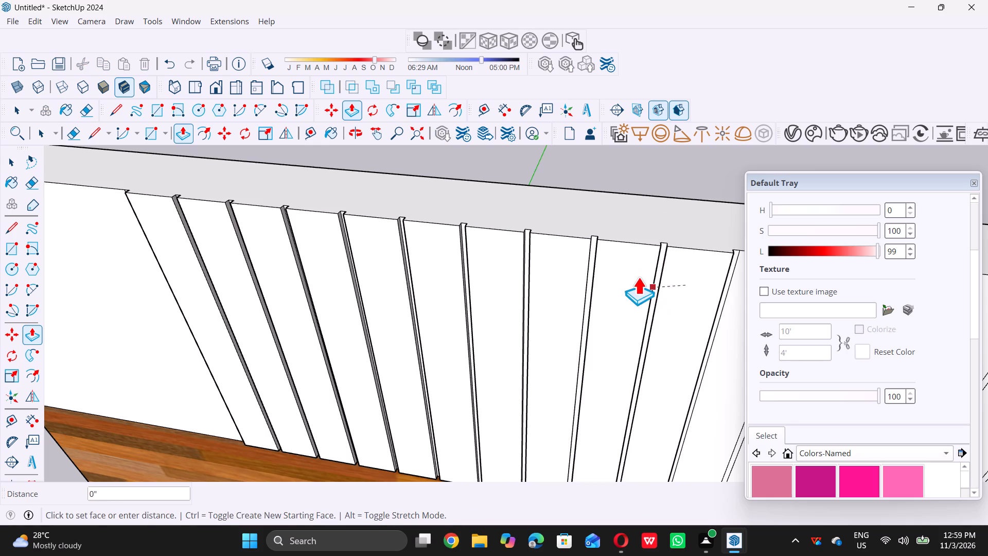
double_click(617, 239)
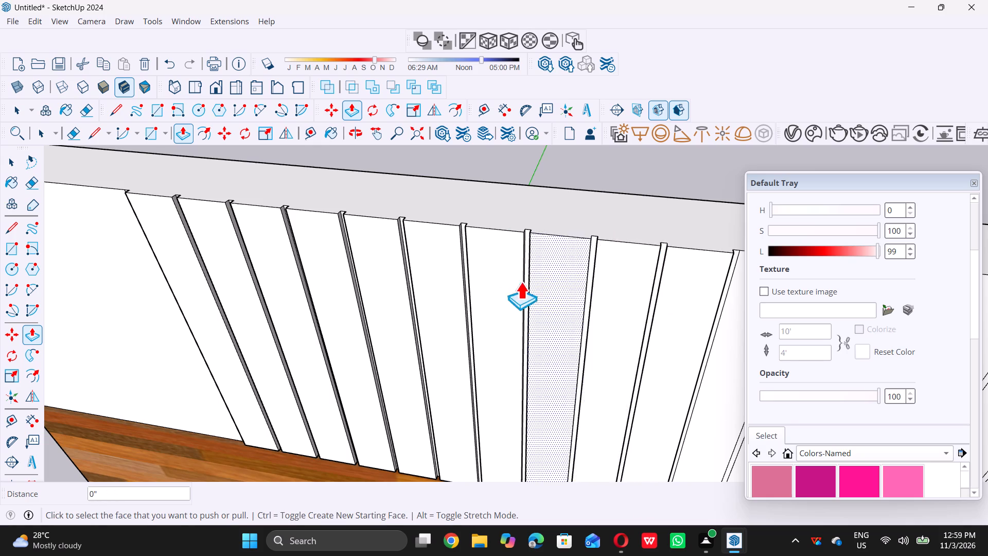
Push/Pull the white band's eleventh to fifteenth strips outward by 1/2", each level with the raised strip before it.
scroll(513, 283, "down", 13)
scroll(553, 295, "up", 8)
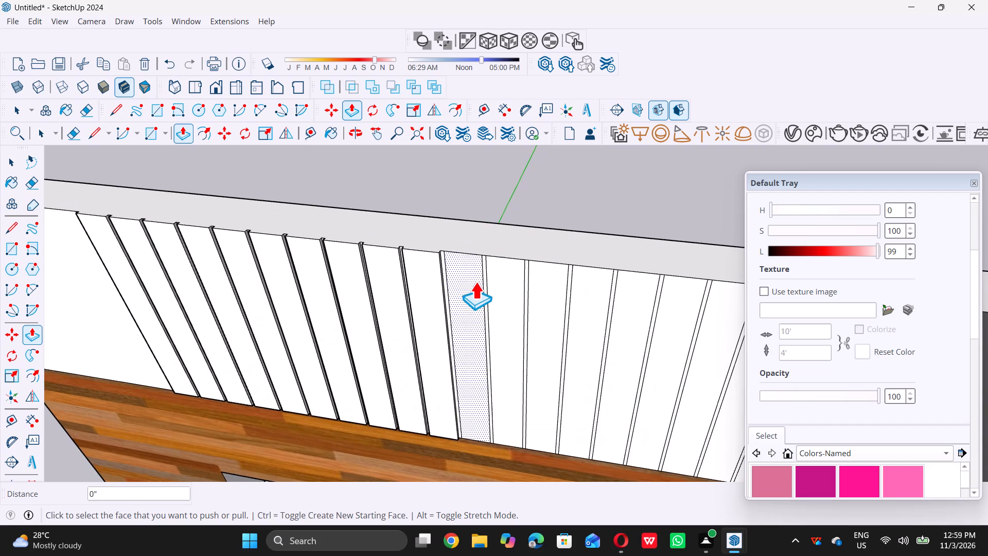
left_click(470, 272)
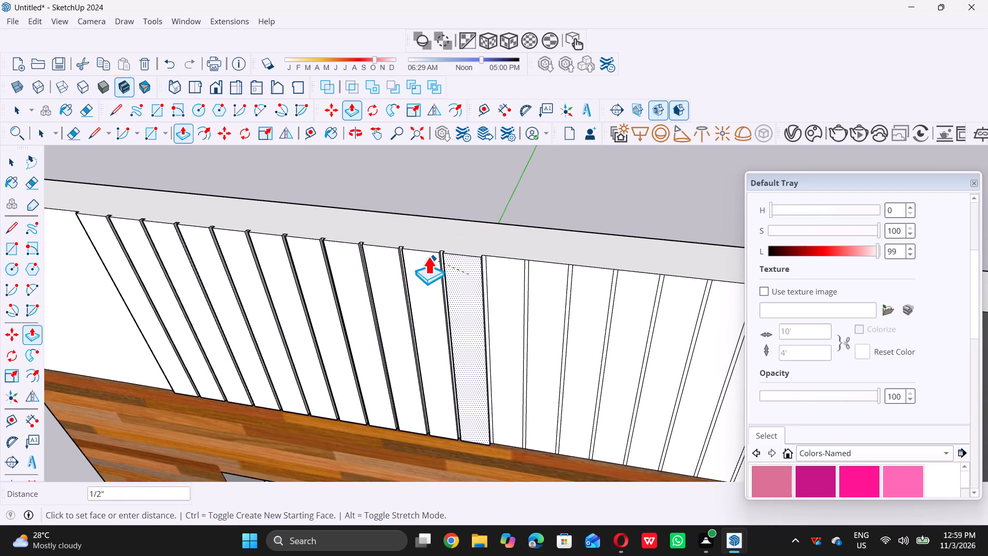
left_click(425, 254)
left_click(504, 284)
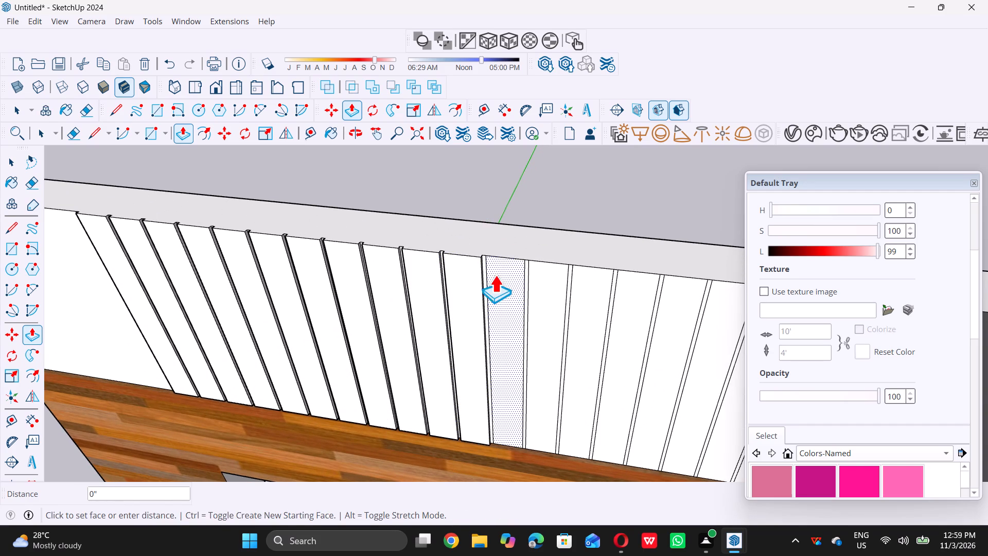
left_click(471, 257)
left_click(544, 288)
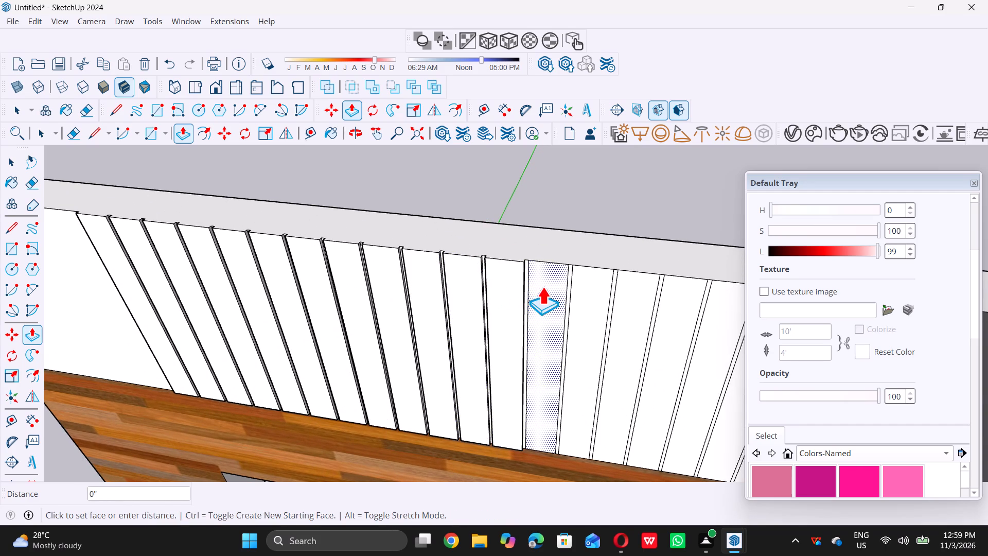
double_click(511, 260)
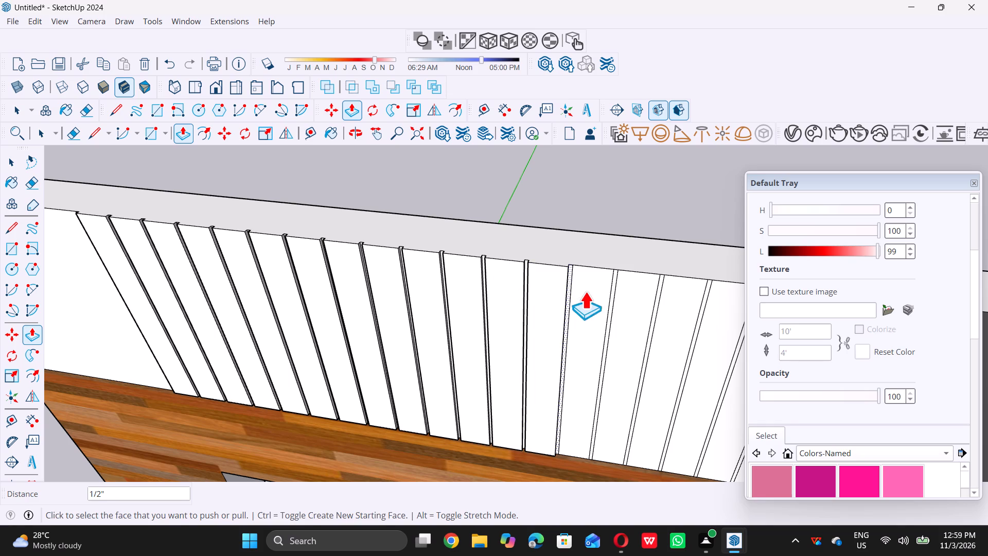
triple_click(587, 291)
double_click(550, 266)
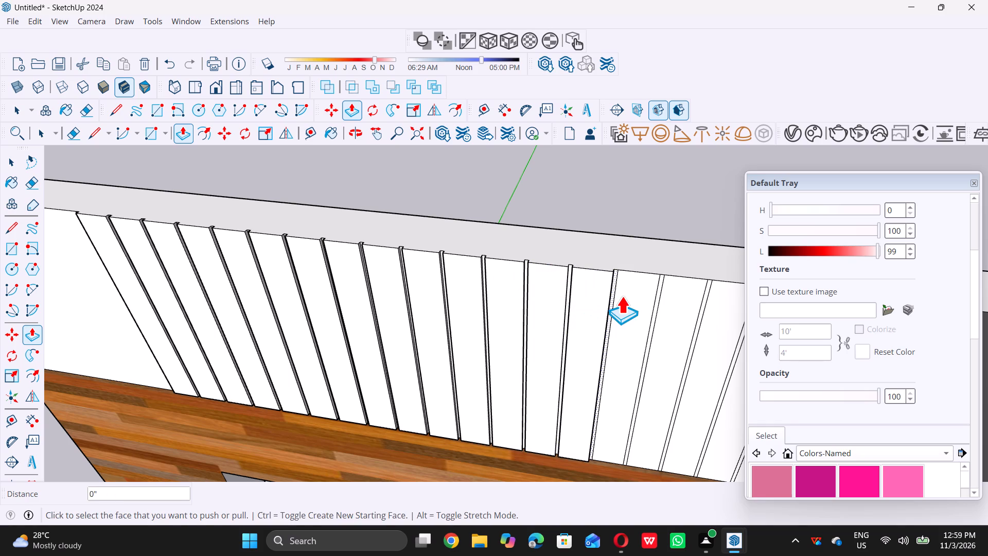
left_click(623, 296)
left_click(593, 270)
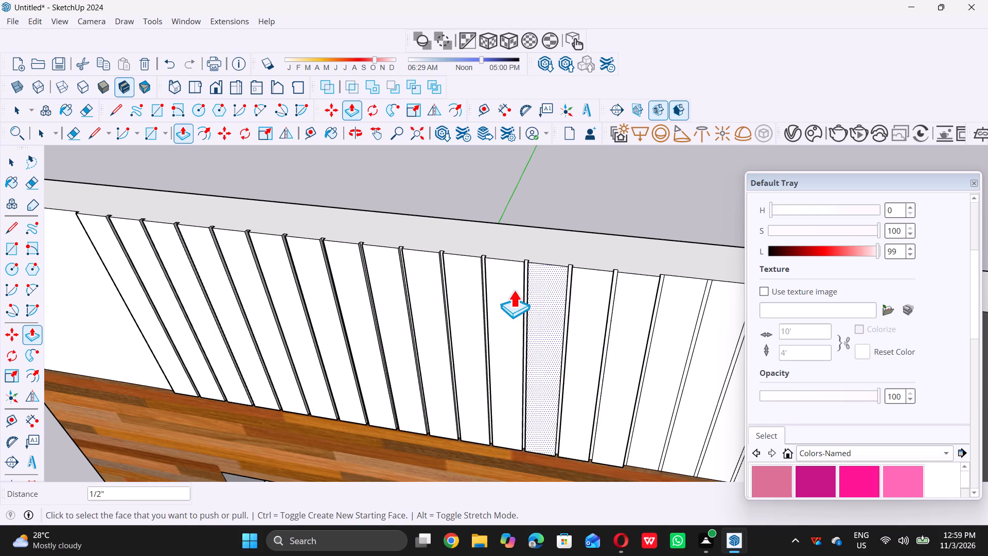
Push/Pull the white band's sixteenth to eighteenth strips outward by 1/2", level with the raised strips before them.
scroll(506, 290, "down", 14)
scroll(537, 306, "up", 11)
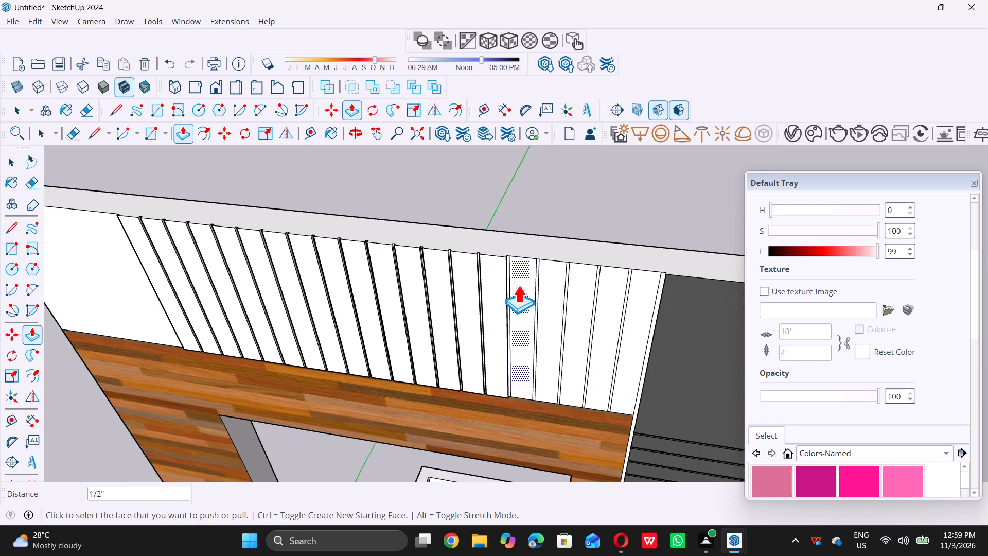
scroll(518, 285, "up", 7)
left_click(519, 282)
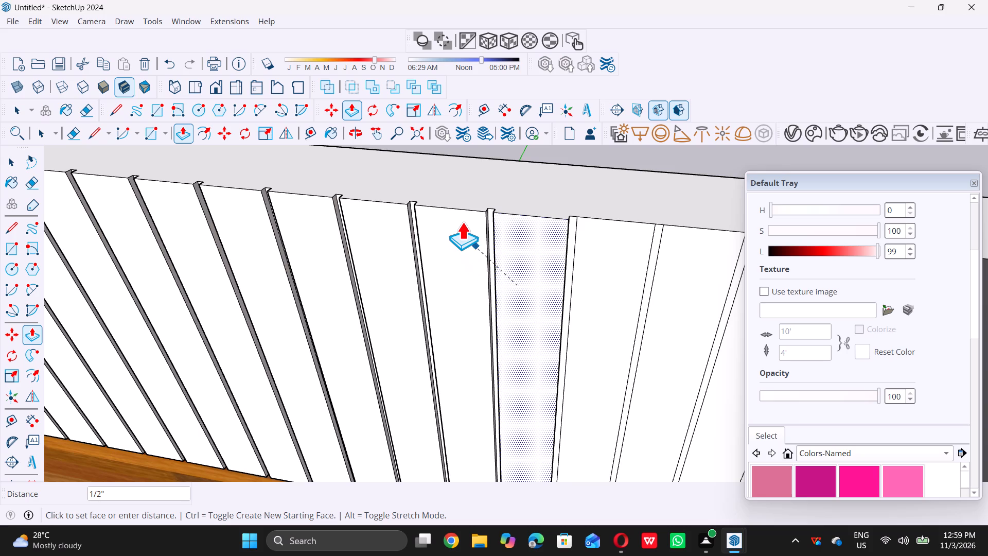
left_click(457, 207)
left_click(597, 253)
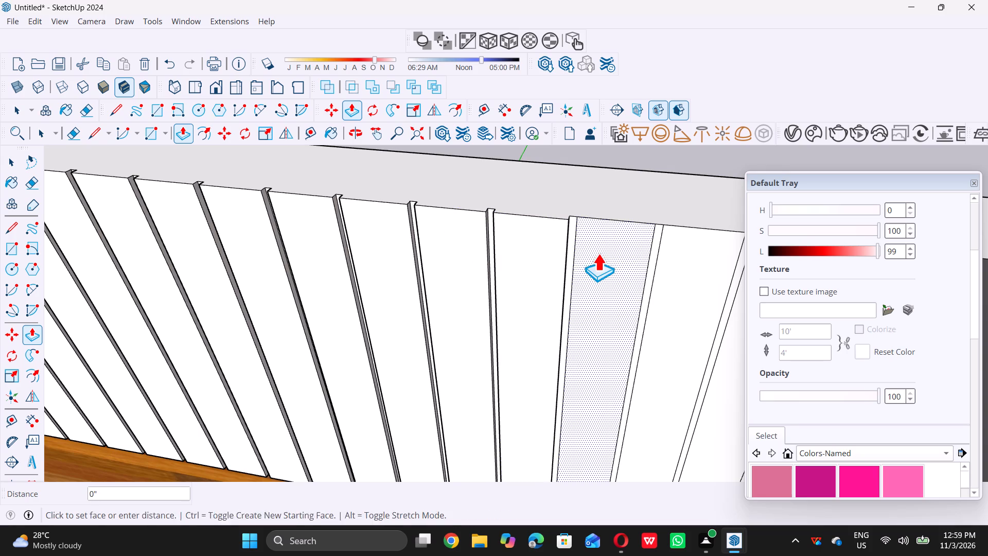
left_click(608, 251)
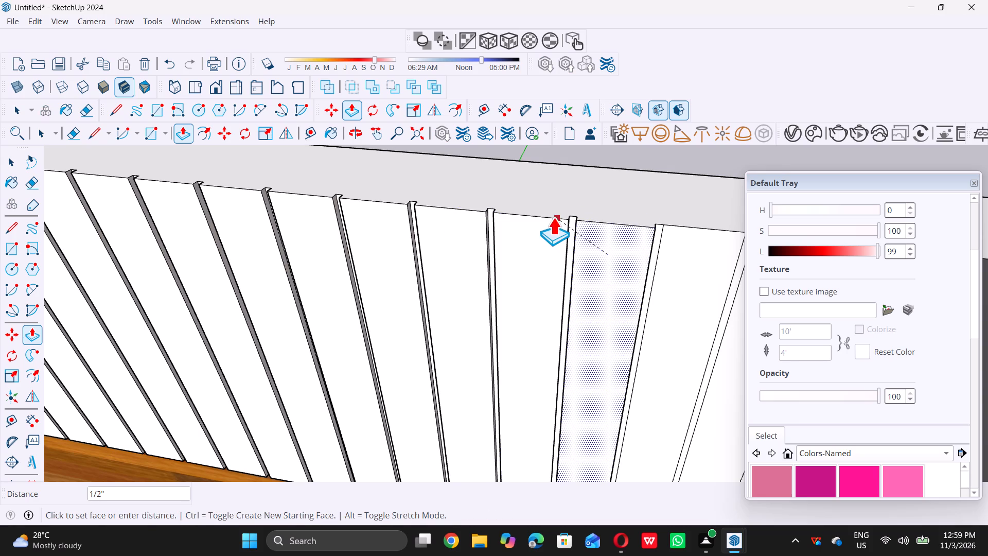
left_click(552, 216)
double_click(678, 270)
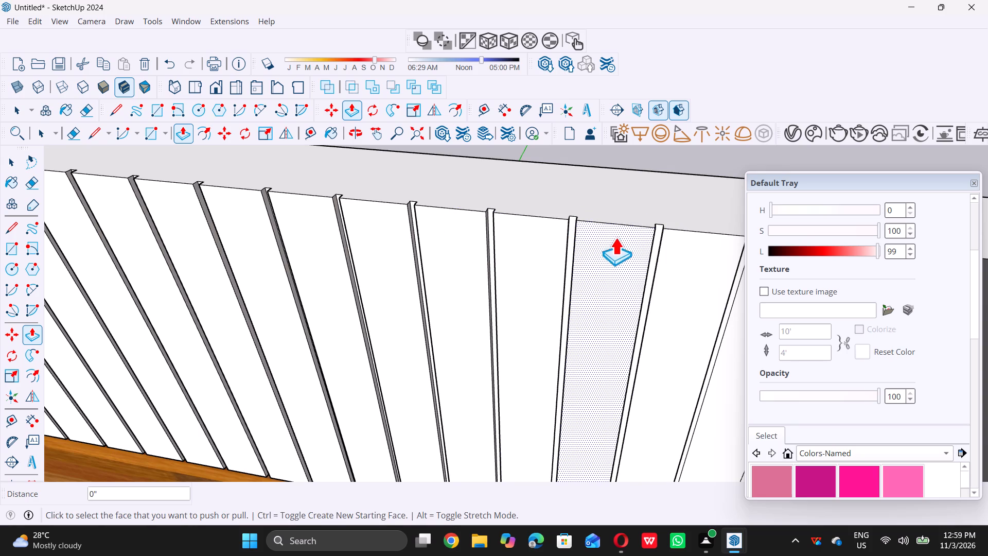
Push/Pull the white band's last two strips, beside the dark corner panel, outward by 1/2" to match the other raised strips.
scroll(469, 312, "down", 11)
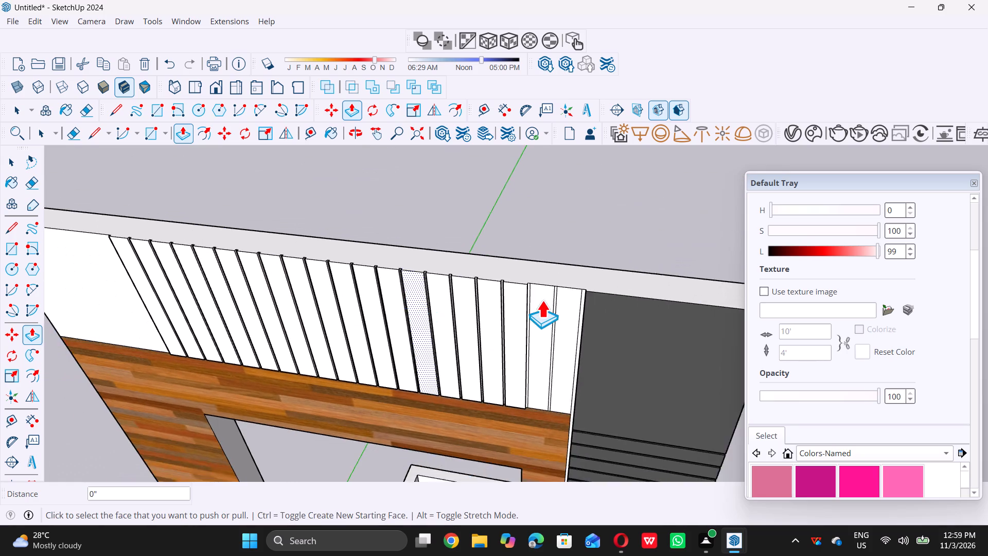
scroll(543, 299, "up", 8)
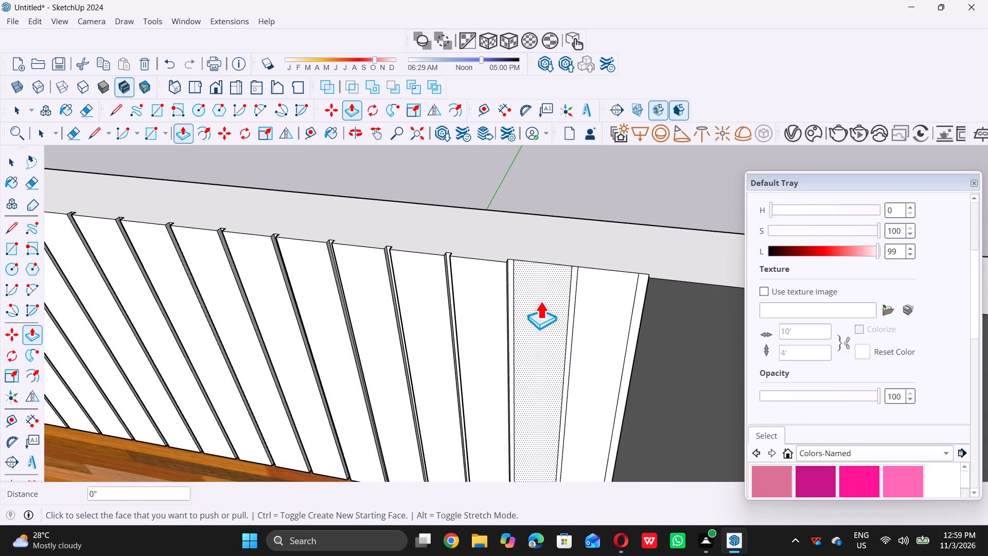
double_click(540, 301)
left_click(604, 310)
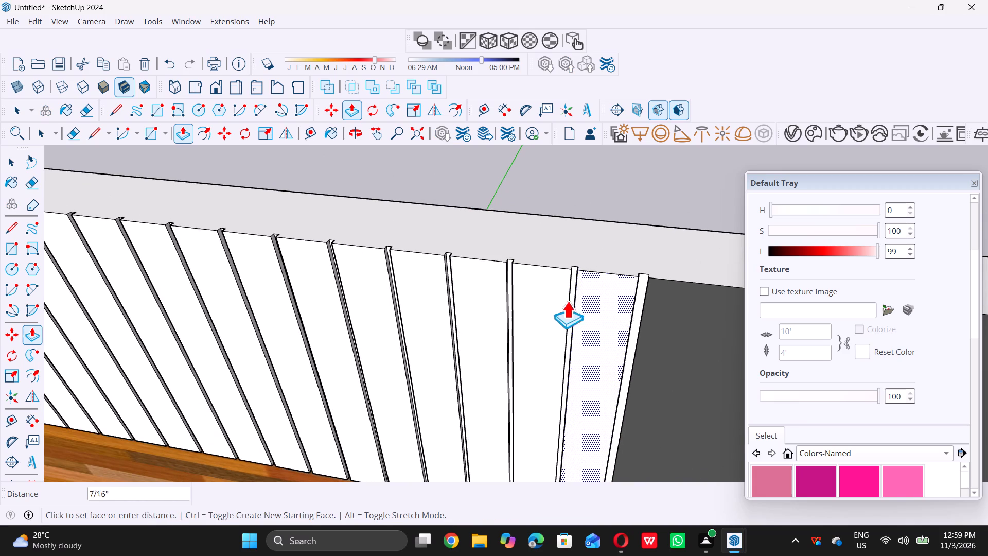
left_click(543, 269)
middle_click(543, 269)
left_click(543, 269)
key("space")
Examine the tower facade from the front, checking the grooved white top band against the wood cladding and dark panels.
scroll(548, 275, "down", 9)
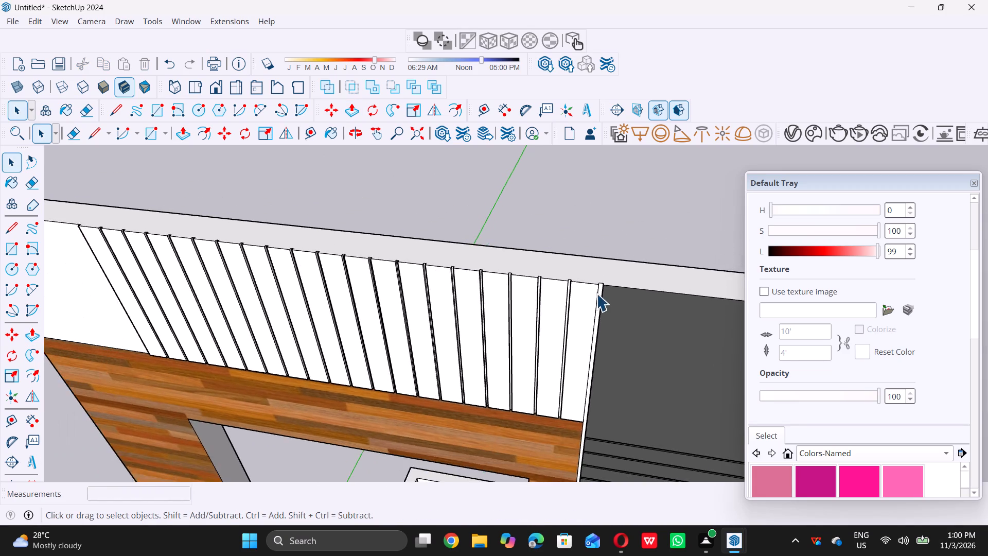
scroll(596, 293, "down", 14)
middle_click_drag(579, 338, 599, 227)
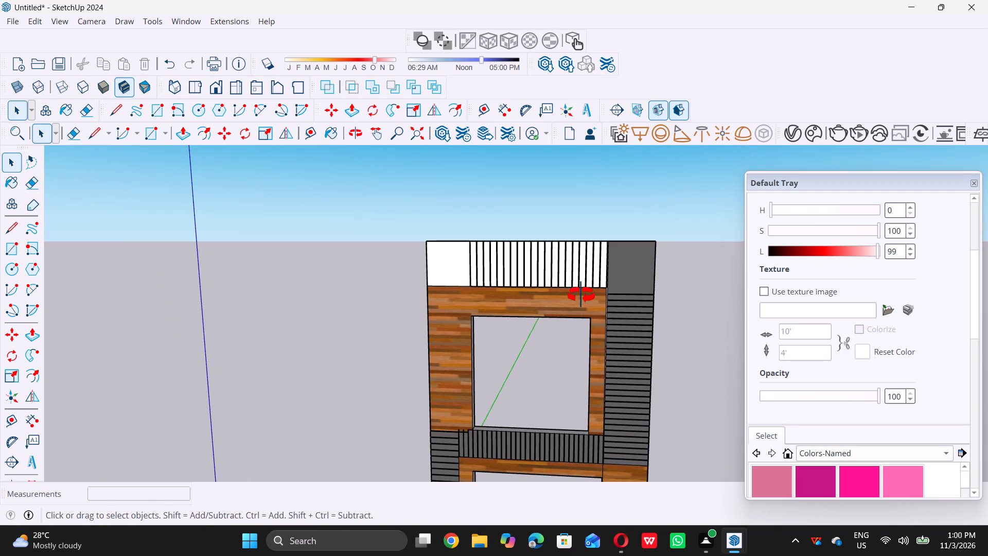
middle_click_drag(581, 295, 598, 294)
middle_click(598, 294)
scroll(598, 294, "up", 6)
scroll(598, 294, "down", 1)
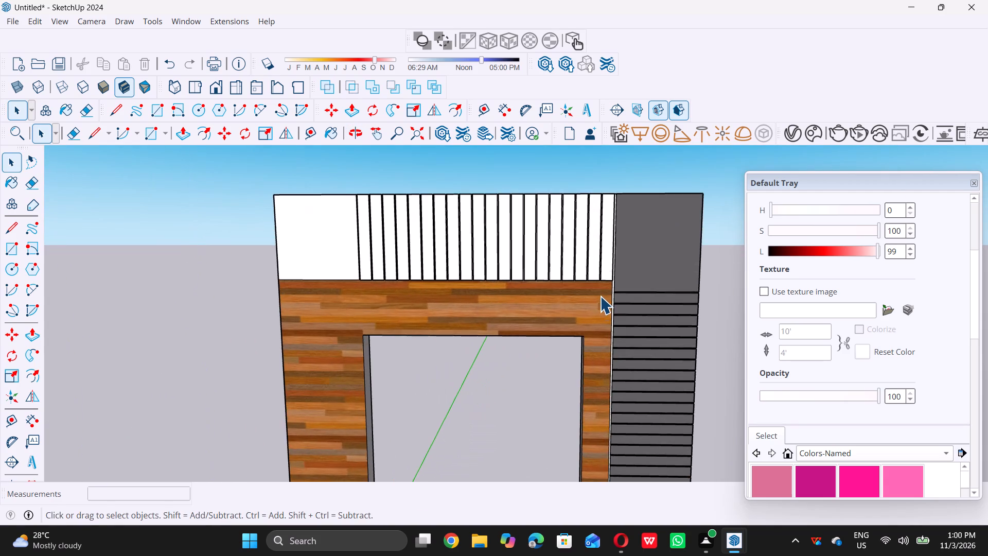
scroll(600, 296, "down", 9)
middle_click_drag(570, 412, 562, 385)
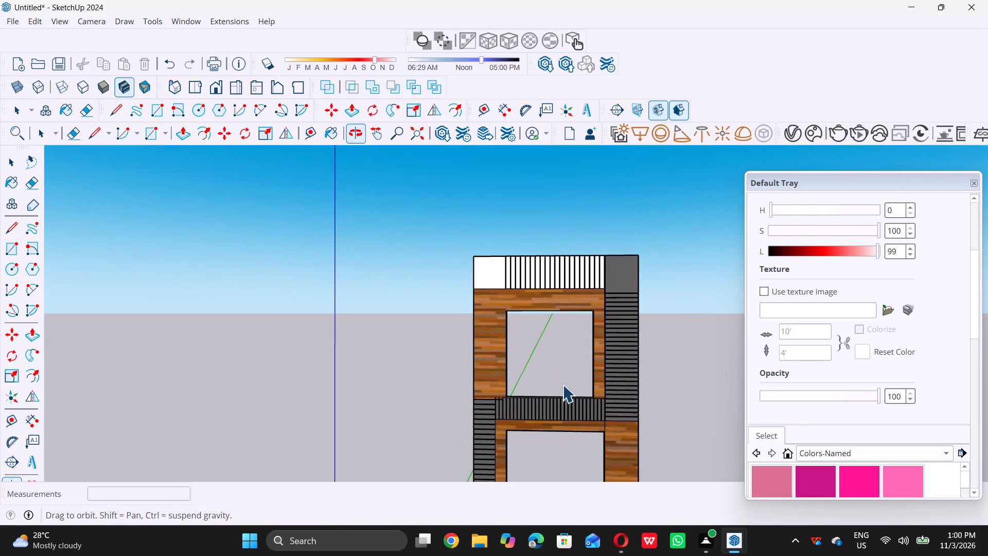
scroll(585, 389, "up", 7)
scroll(585, 389, "down", 5)
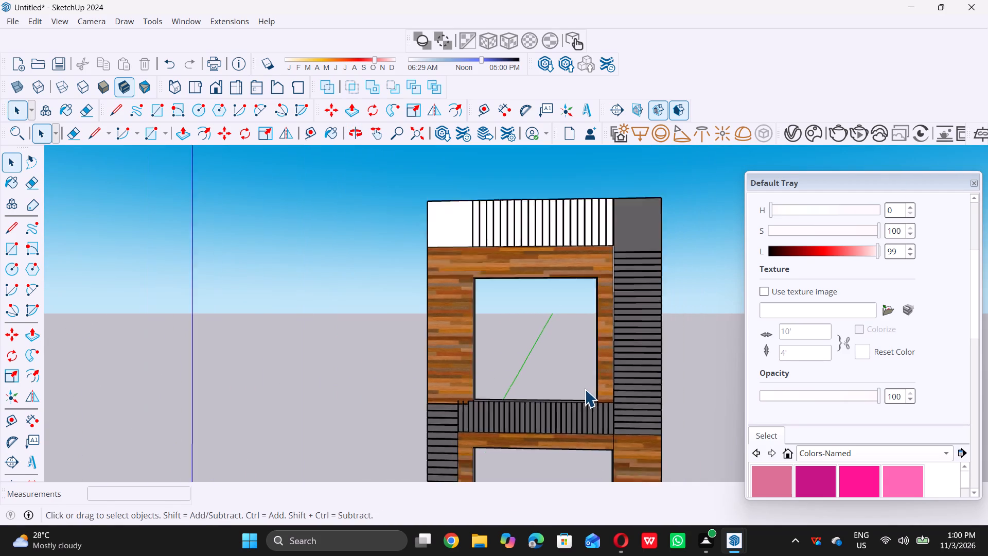
scroll(585, 389, "down", 13)
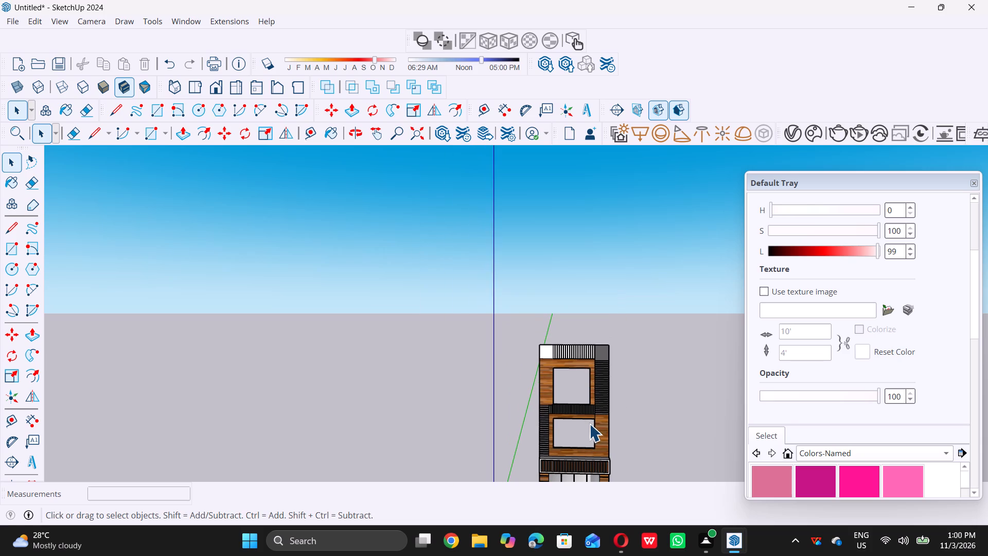
scroll(588, 392, "down", 6)
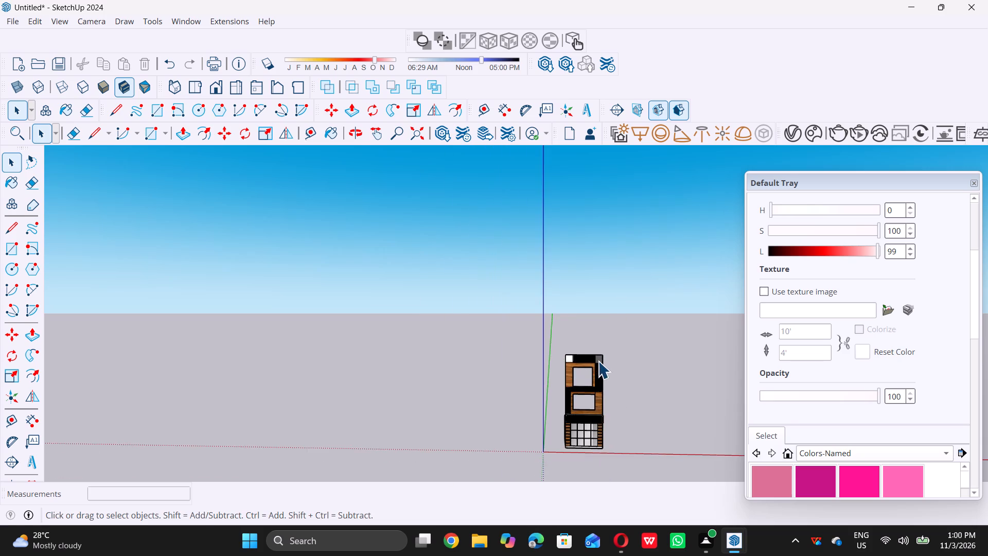
middle_click_drag(598, 362, 587, 369)
scroll(602, 372, "up", 3)
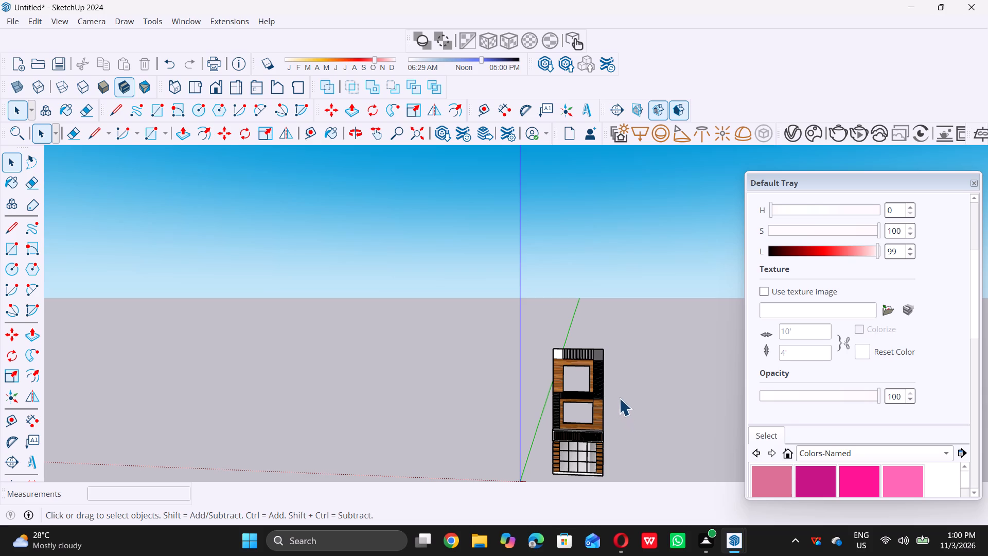
scroll(587, 367, "up", 15)
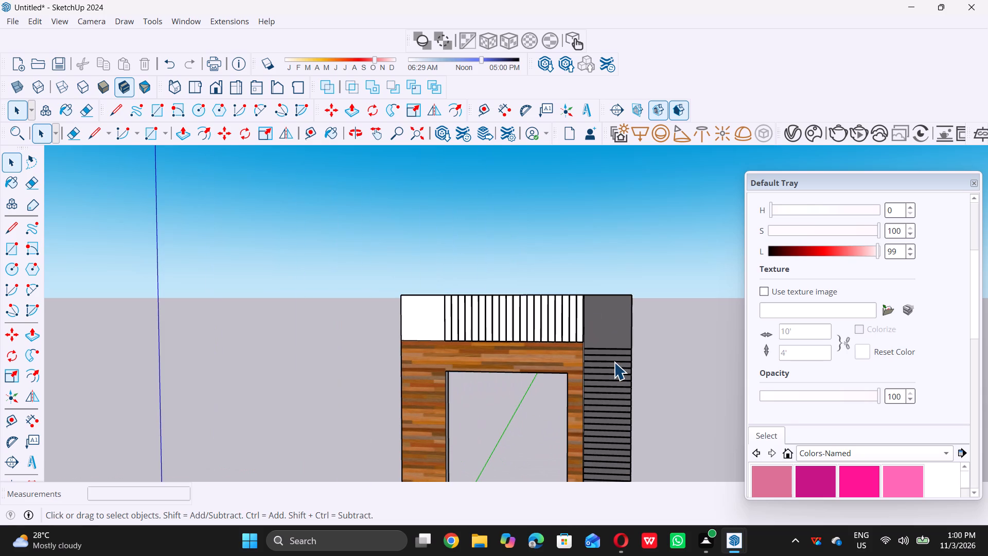
scroll(613, 362, "down", 2)
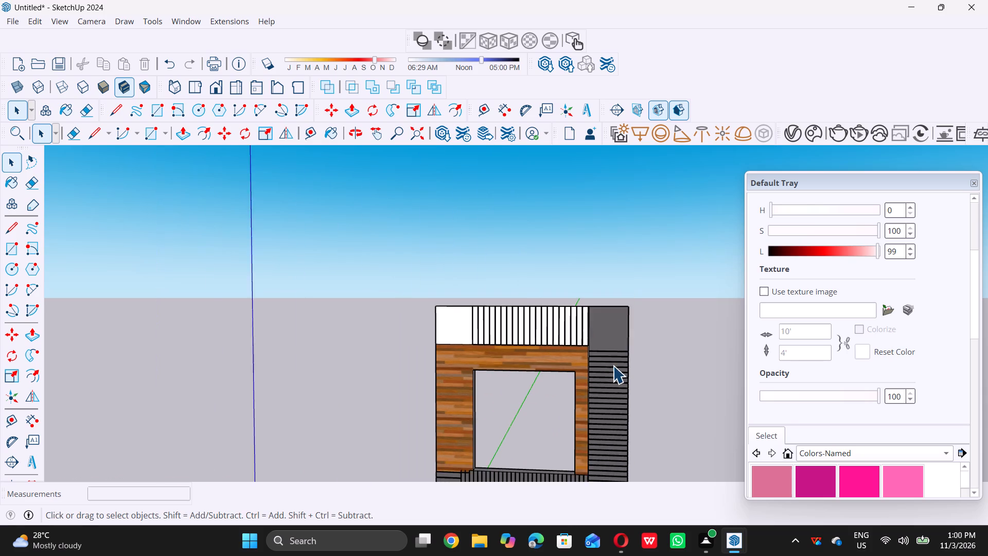
scroll(613, 366, "down", 3)
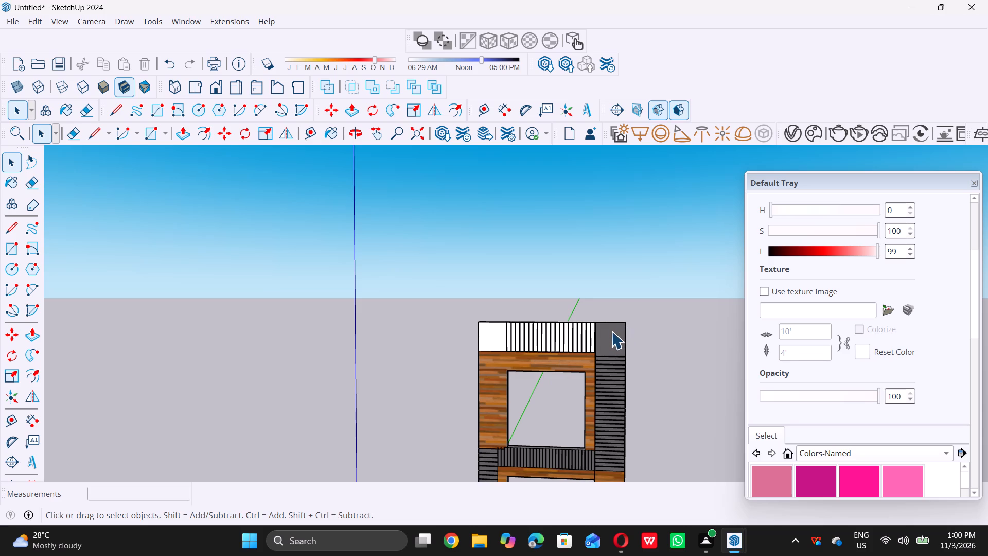
scroll(611, 331, "down", 13)
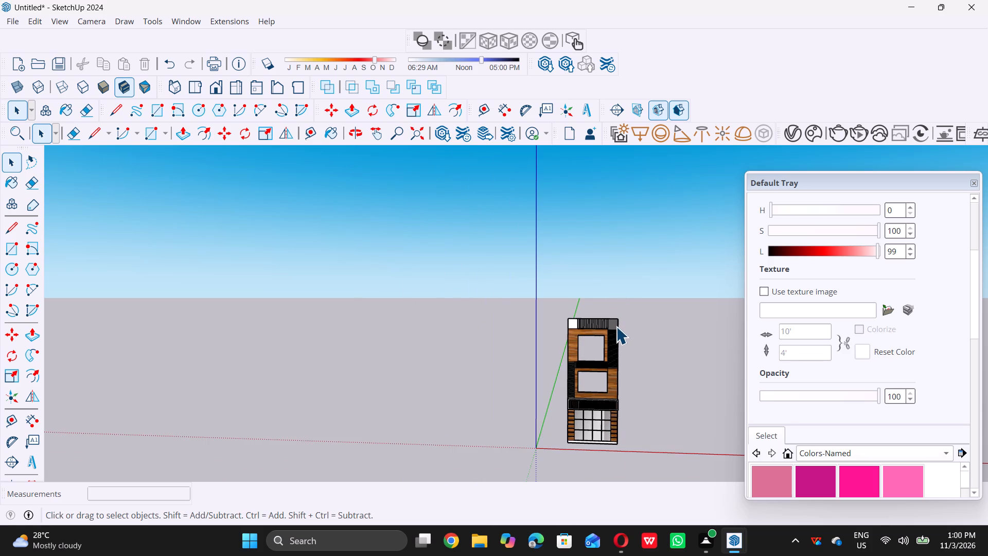
scroll(616, 326, "up", 15)
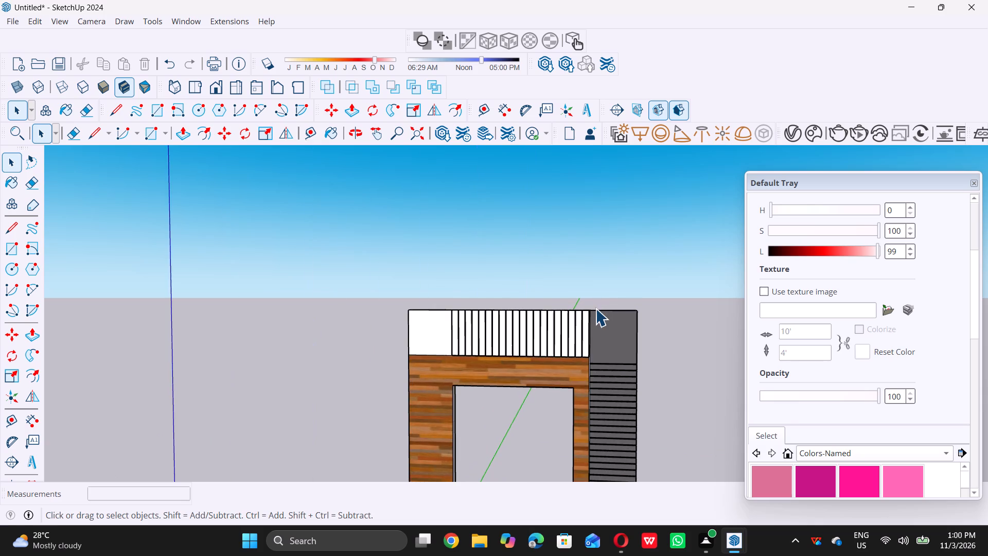
scroll(593, 307, "up", 6)
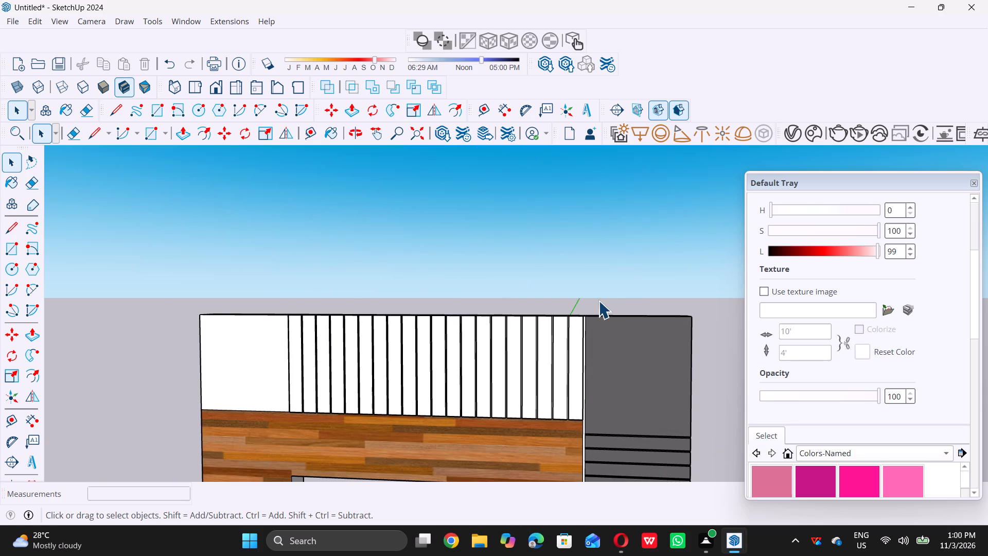
Draw a line about 8 1/2" long across the wall's top face, from where the plain white end meets the first strip to the back edge.
middle_click_drag(216, 306, 205, 368)
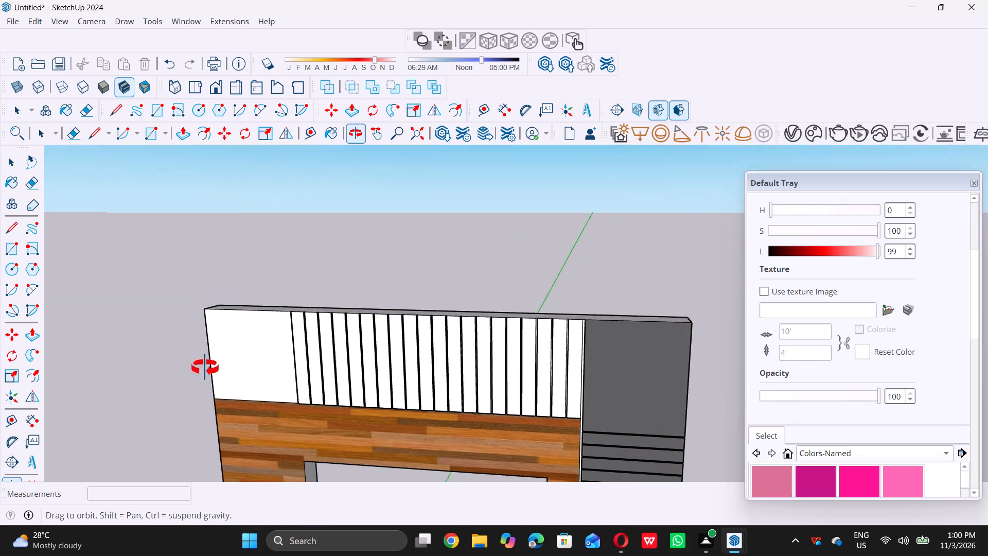
middle_click_drag(205, 368, 199, 387)
middle_click(199, 387)
scroll(269, 297, "up", 6)
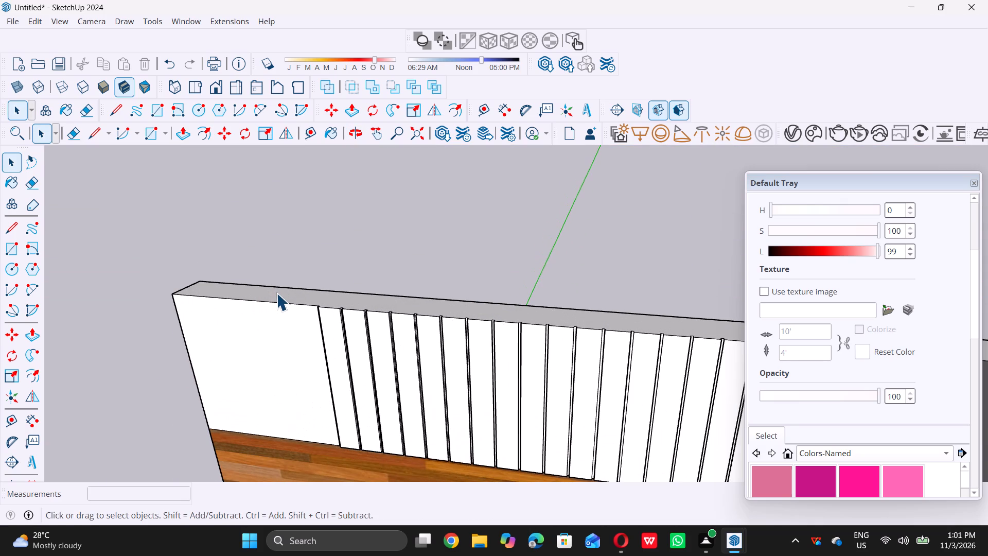
scroll(308, 305, "up", 7)
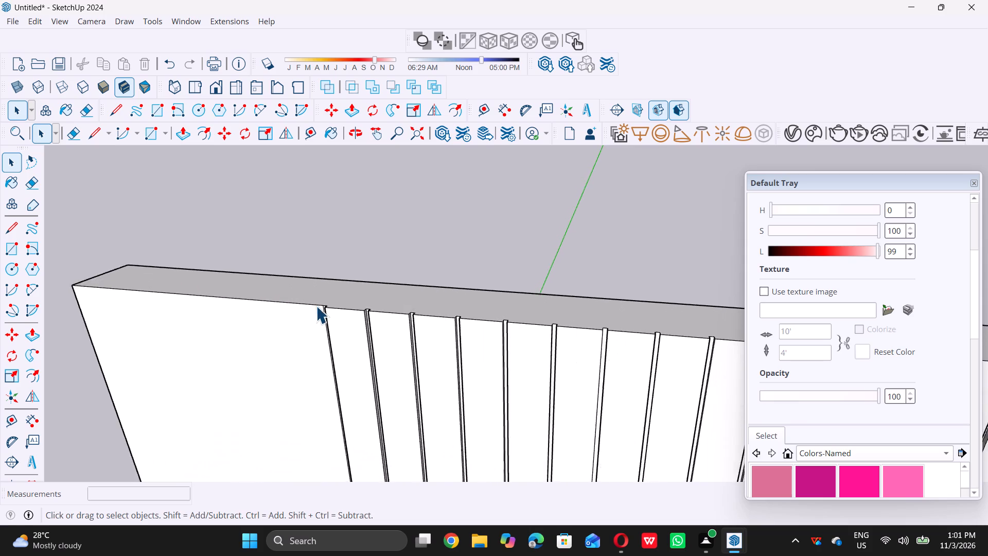
scroll(316, 306, "up", 9)
key("l")
scroll(339, 305, "up", 5)
left_click(340, 303)
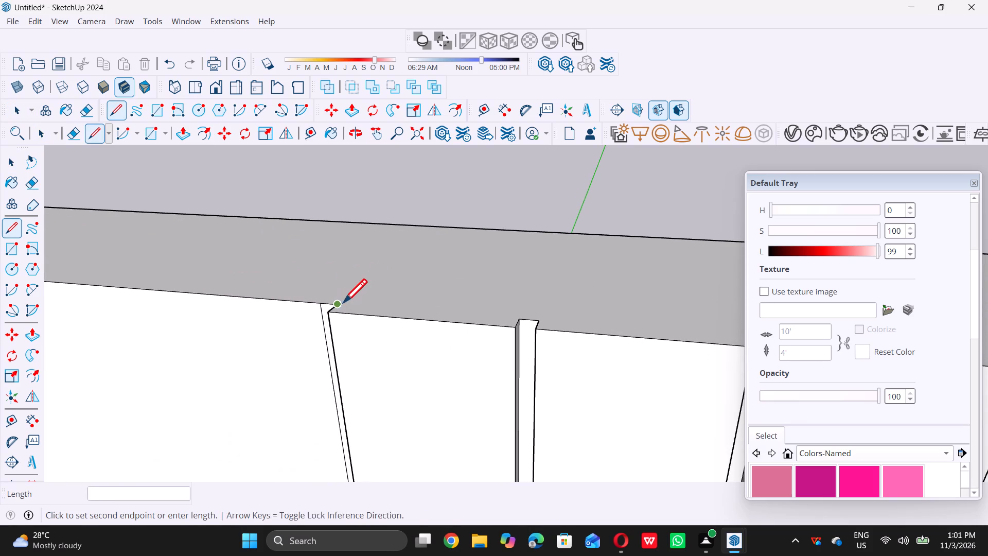
double_click(438, 230)
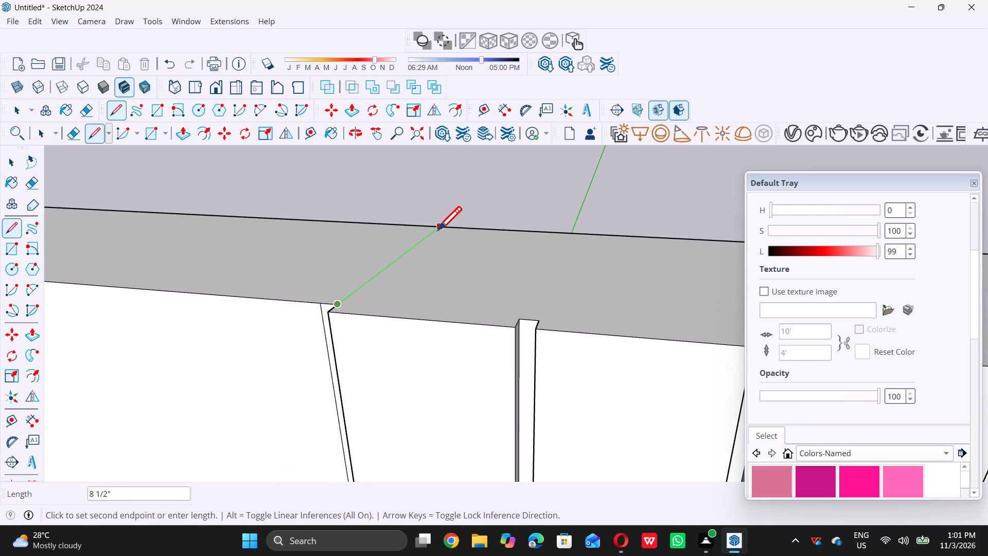
key("space")
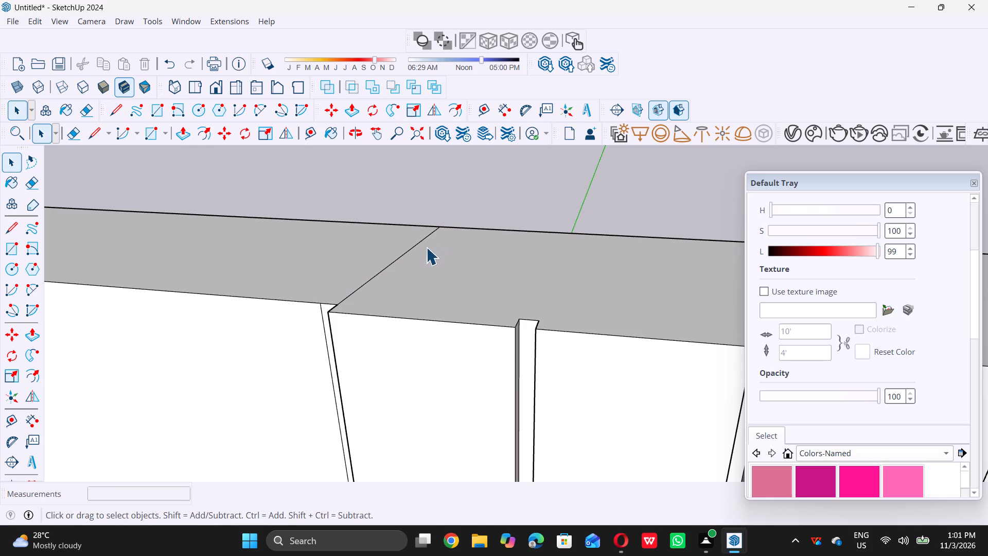
Push/Pull the top face above the plain white end upward by 10'.
scroll(444, 256, "down", 14)
scroll(391, 244, "up", 3)
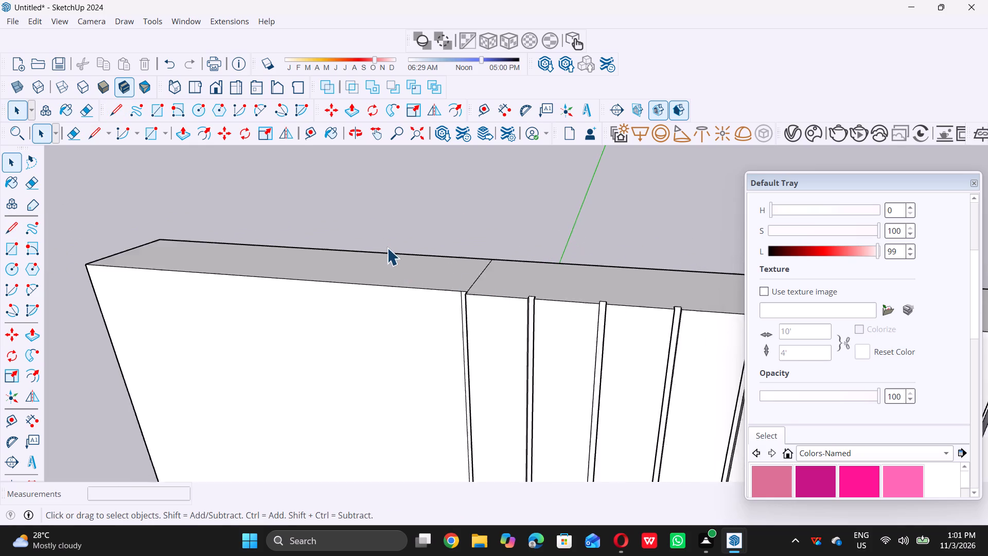
scroll(387, 248, "up", 2)
scroll(446, 262, "down", 4)
left_click(448, 282)
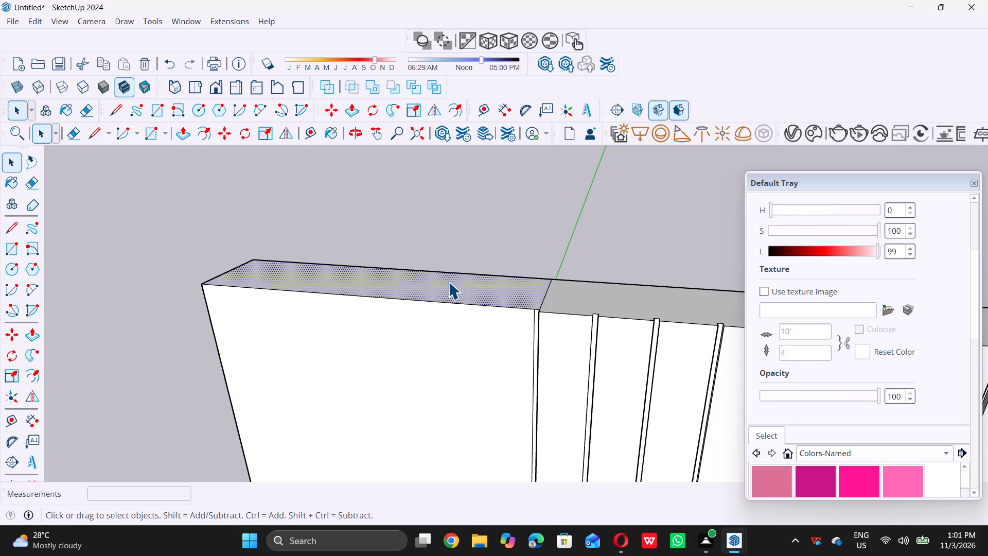
key("p")
triple_click(448, 282)
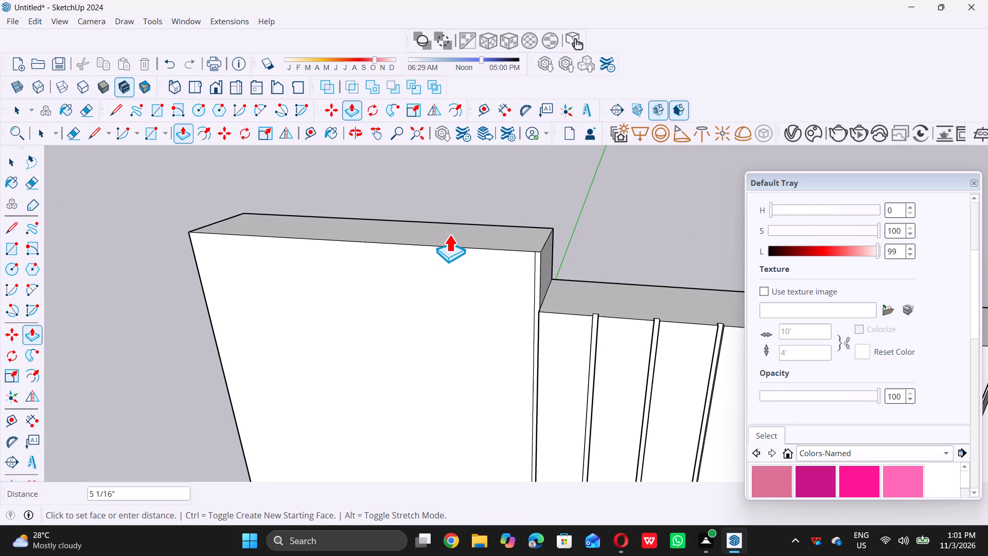
type("10")
key("apostrophe")
key("Return")
key("space")
scroll(447, 244, "down", 10)
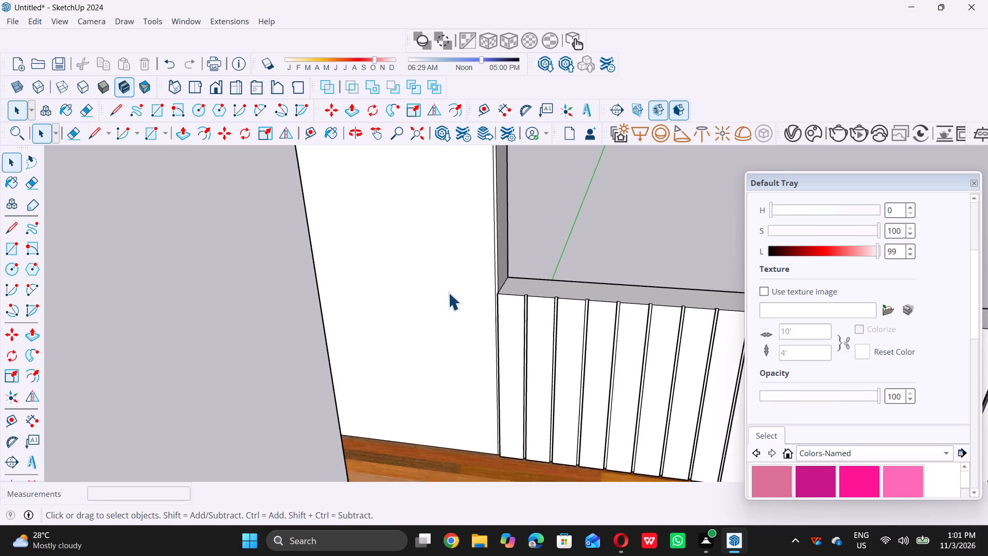
scroll(448, 292, "down", 20)
scroll(448, 292, "down", 1)
middle_click_drag(458, 331, 468, 266)
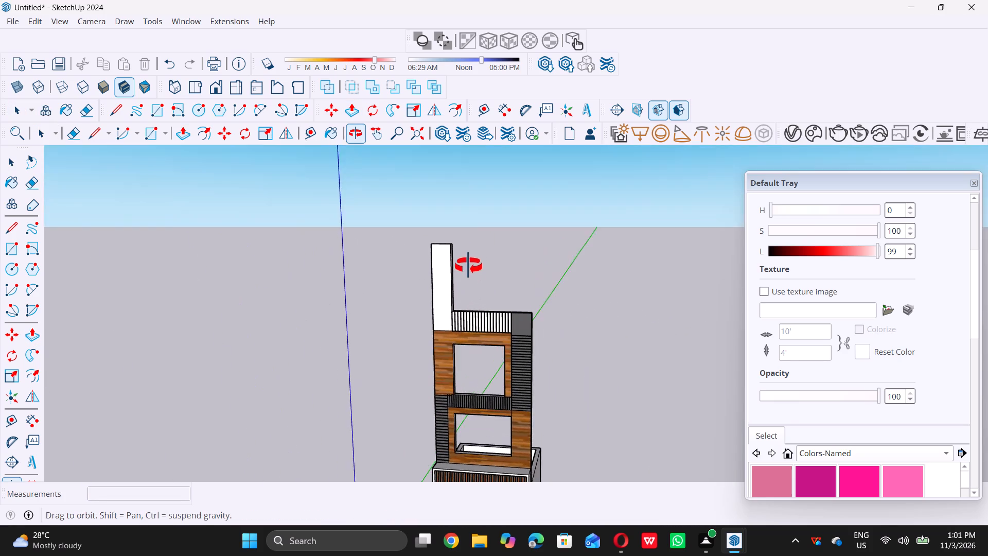
Place a guide line 1' below the top edge on the column's inner side face, above the grooved white band.
middle_click_drag(468, 266, 462, 258)
middle_click(462, 258)
scroll(462, 258, "up", 1)
scroll(463, 272, "down", 4)
scroll(483, 307, "up", 3)
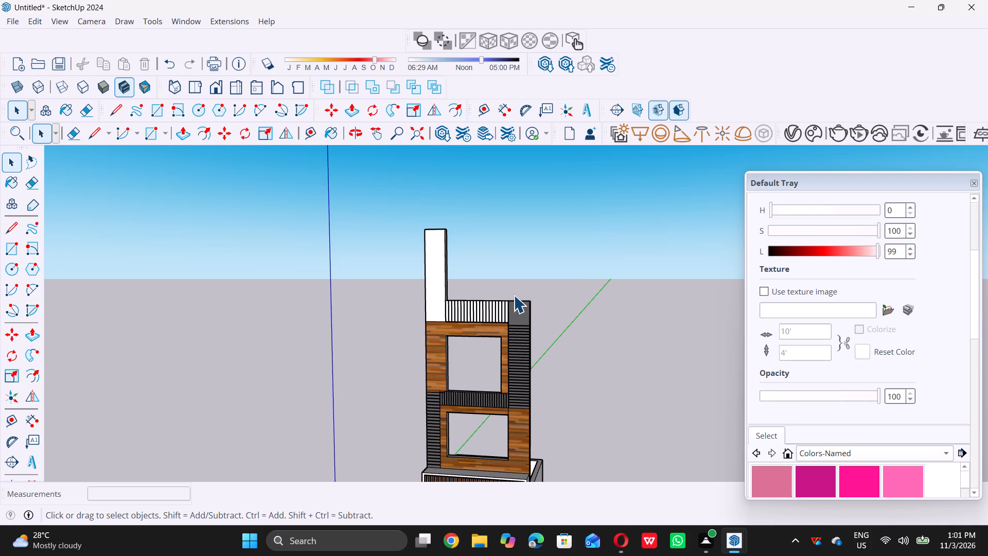
middle_click_drag(507, 300, 487, 360)
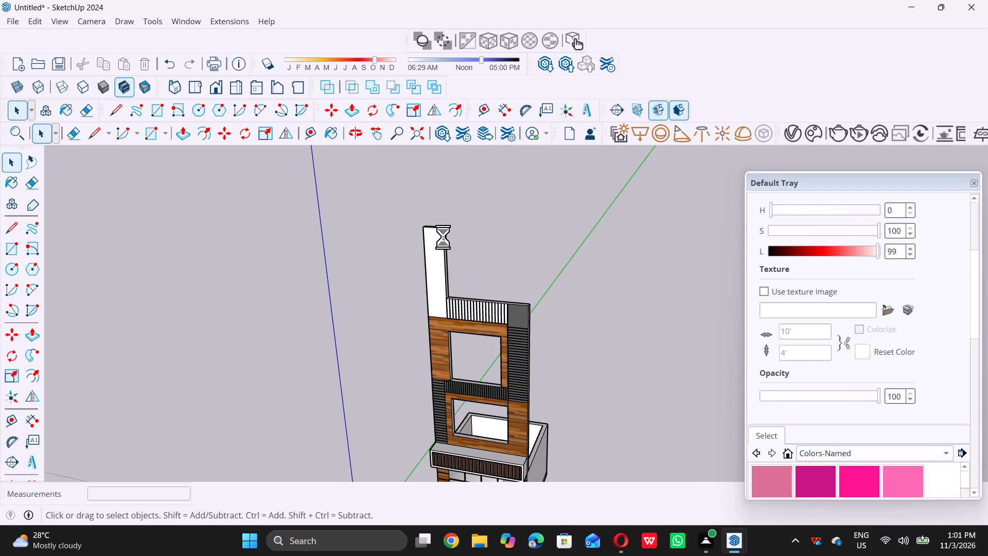
scroll(443, 236, "up", 1)
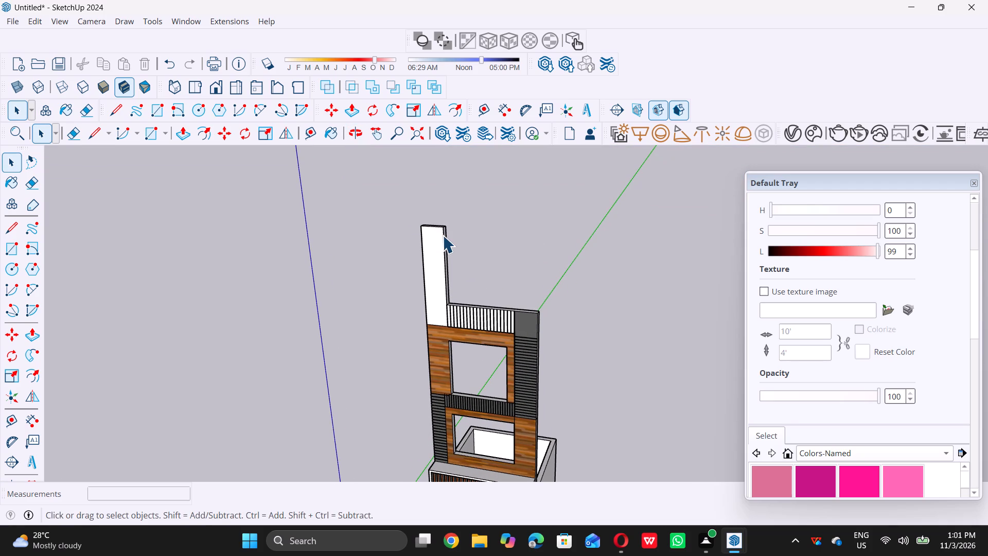
middle_click_drag(439, 236, 410, 229)
scroll(453, 227, "up", 4)
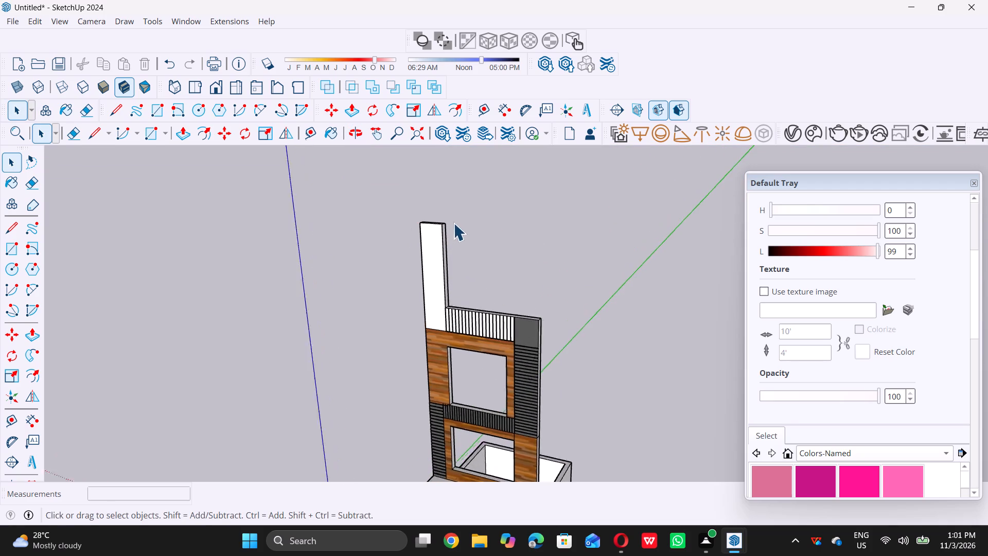
scroll(453, 223, "up", 18)
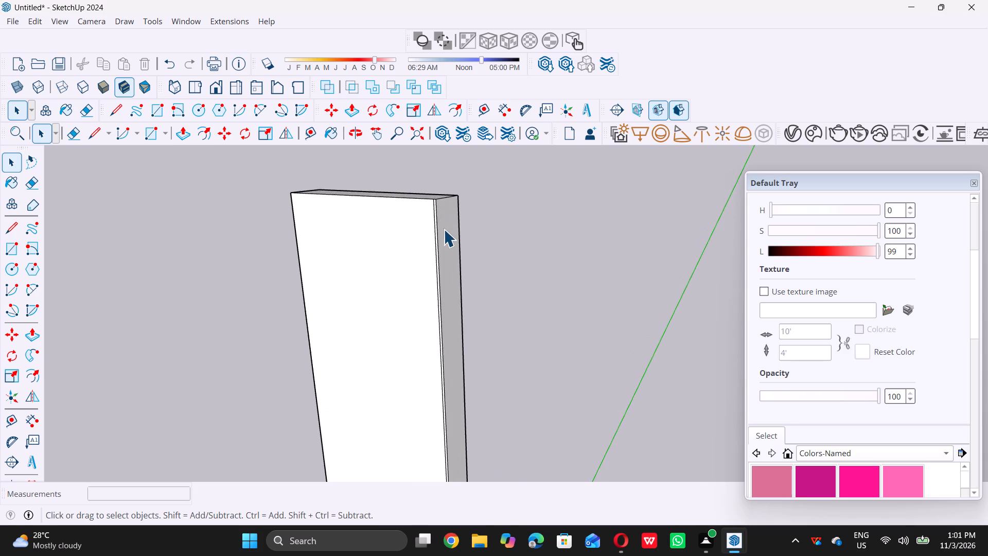
scroll(444, 229, "up", 1)
key("t")
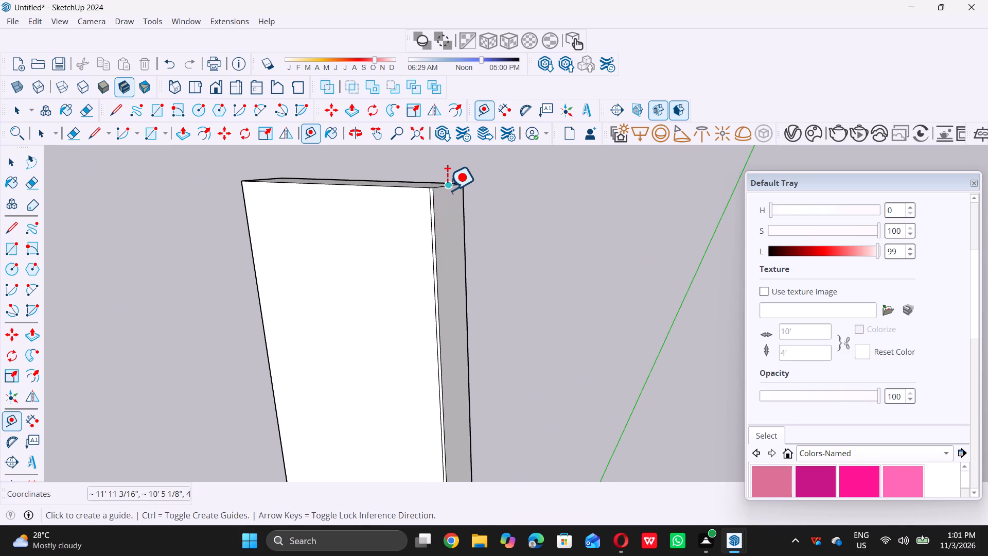
double_click(447, 190)
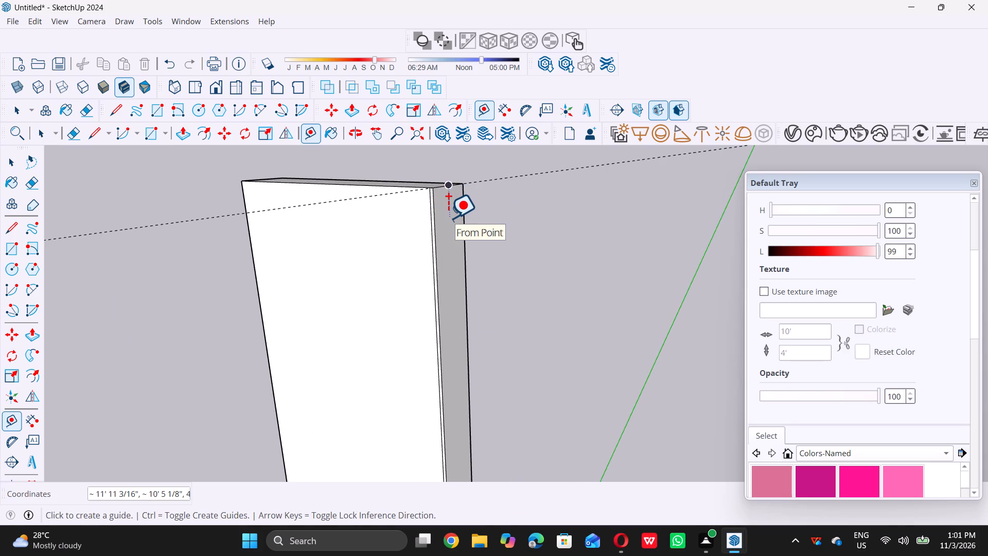
key("ctrl+z")
scroll(446, 195, "up", 7)
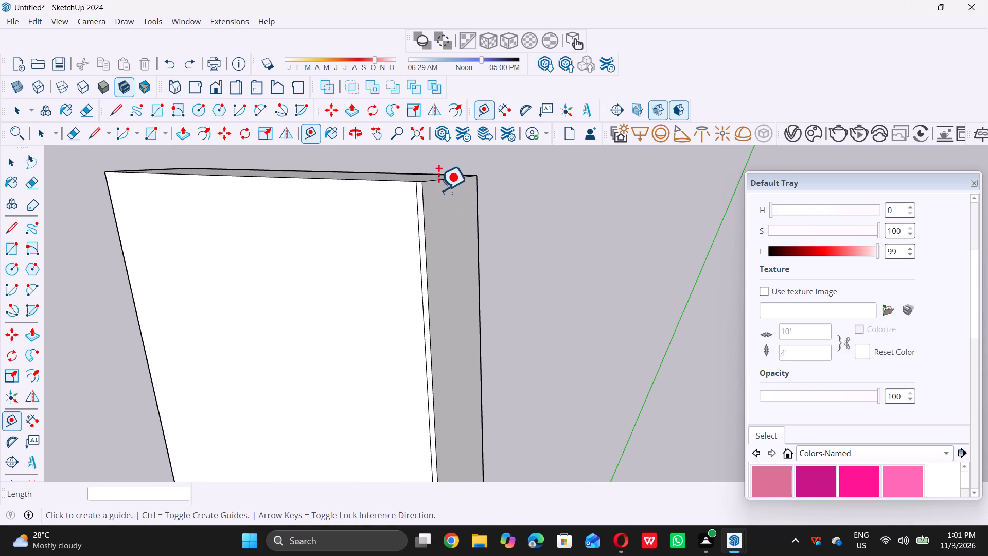
left_click(433, 182)
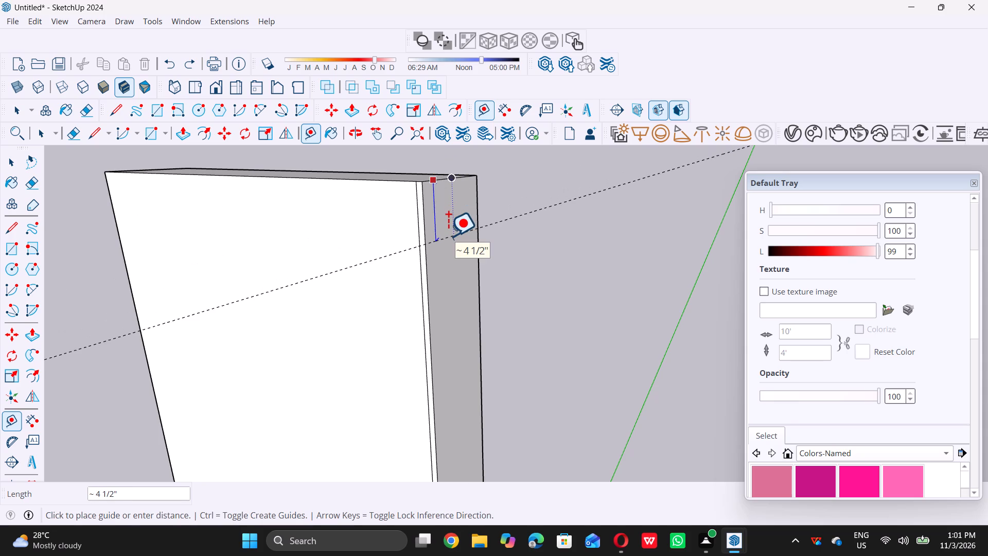
key("1")
key("apostrophe")
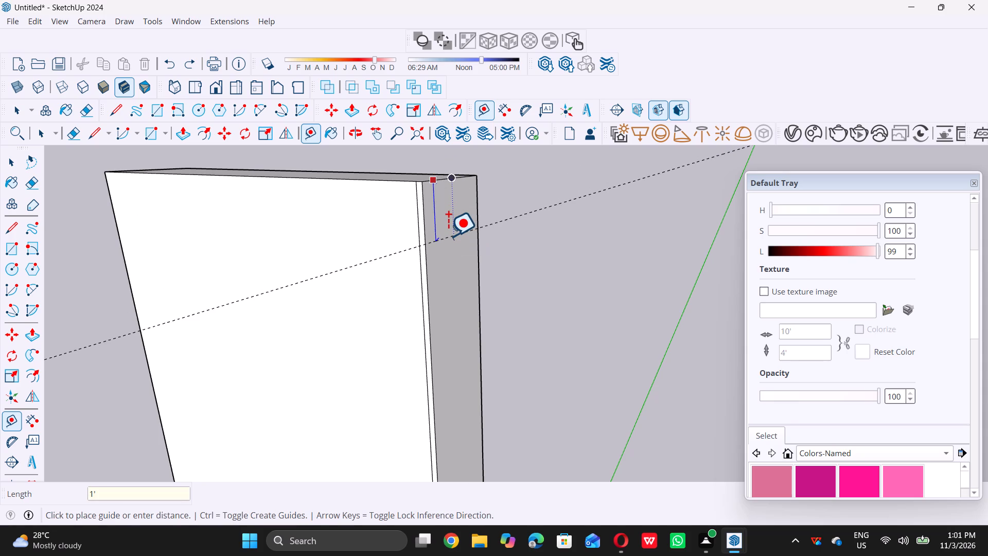
key("Return")
key("space")
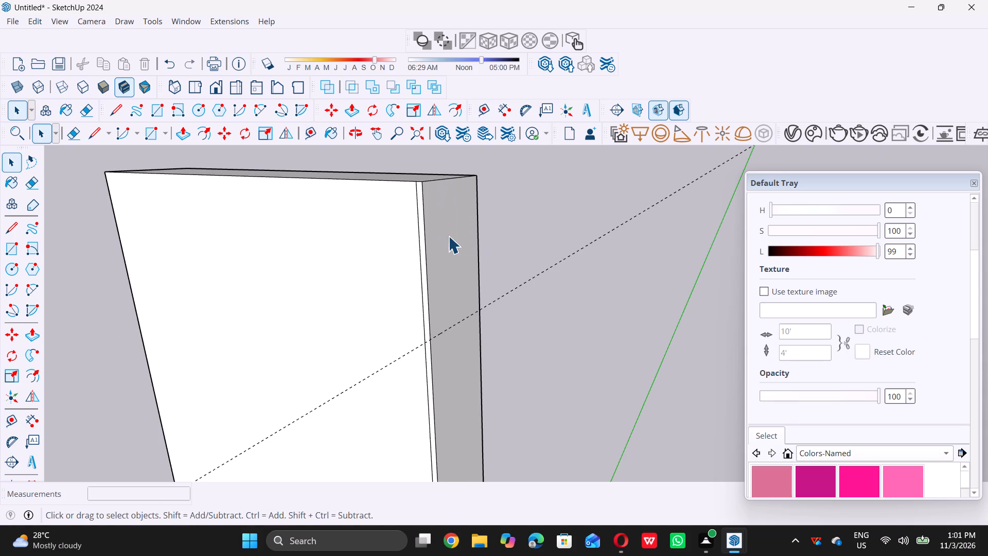
Draw a 1' by 8 1/2" rectangle on the column's inner side face, from its top corner down to the guide line.
type("R")
middle_click_drag(451, 238, 422, 241)
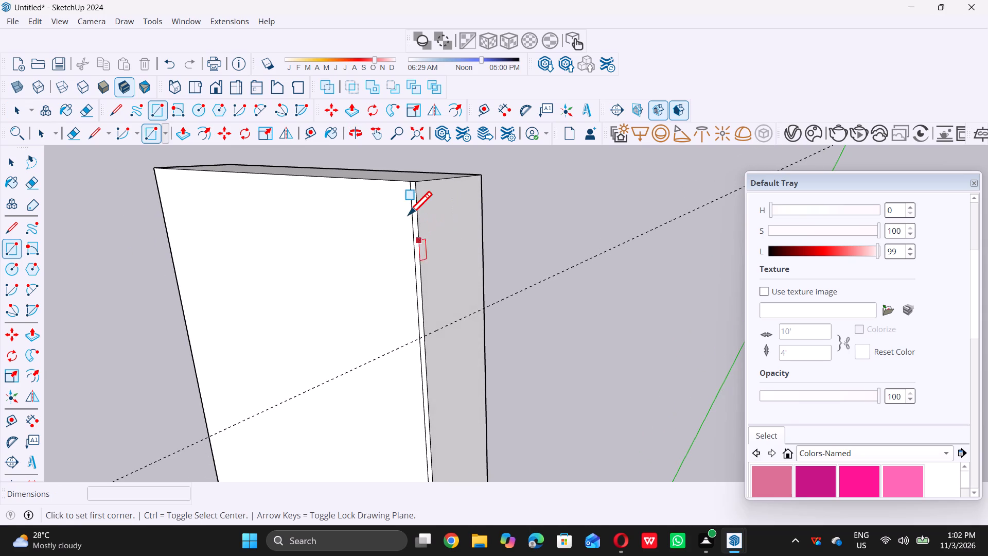
scroll(407, 208, "up", 4)
double_click(421, 179)
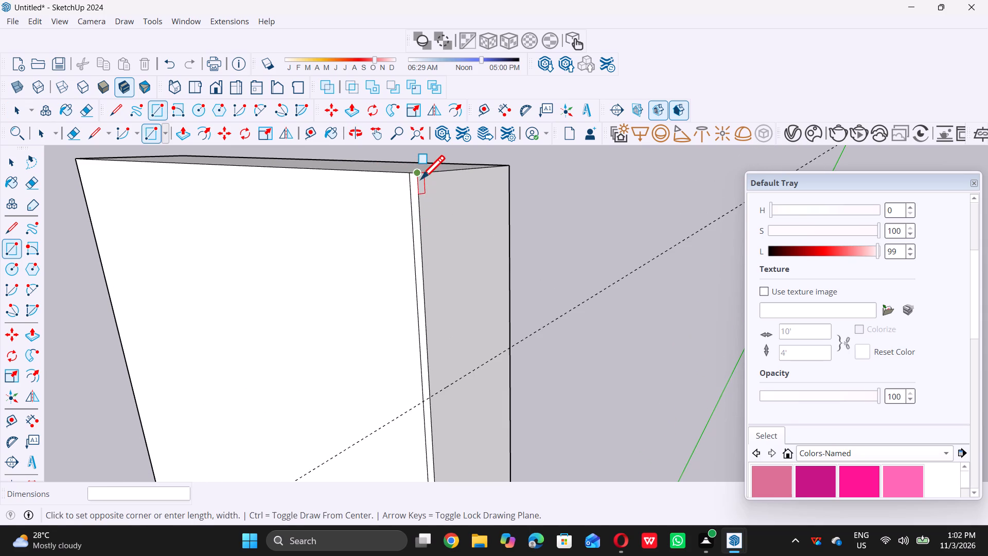
left_click(510, 344)
key("space")
Delete all guide lines from the model.
scroll(460, 335, "down", 9)
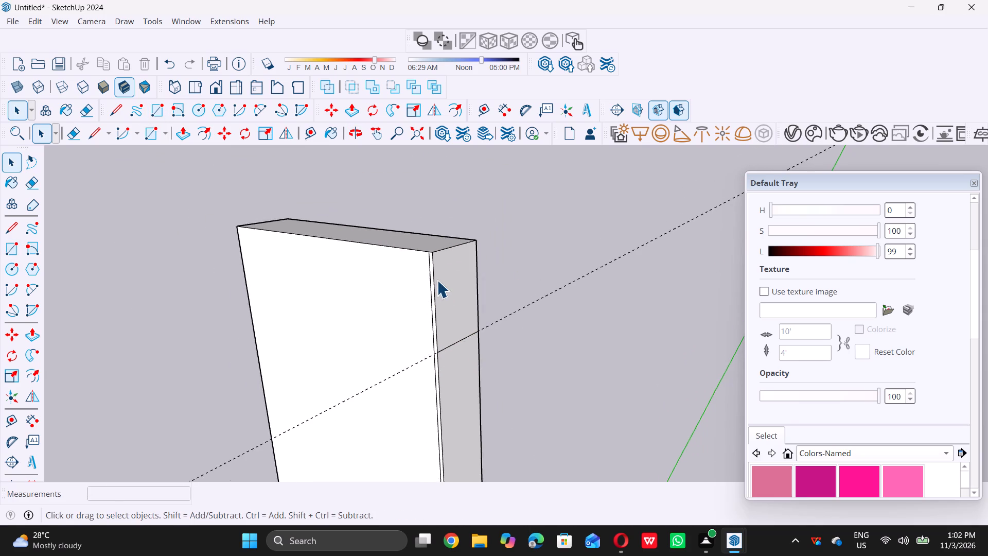
scroll(437, 280, "down", 20)
scroll(437, 280, "down", 9)
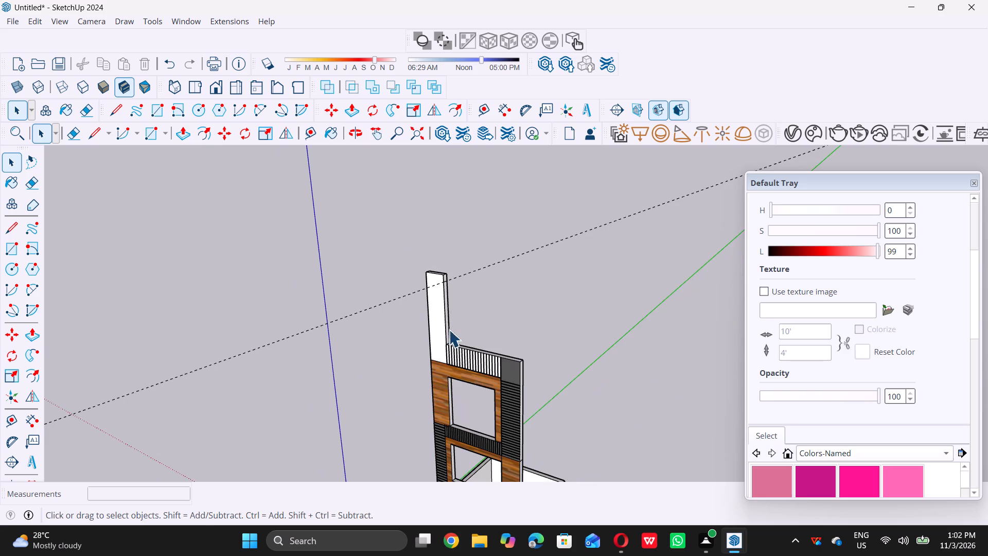
middle_click_drag(449, 329, 456, 336)
scroll(440, 284, "up", 7)
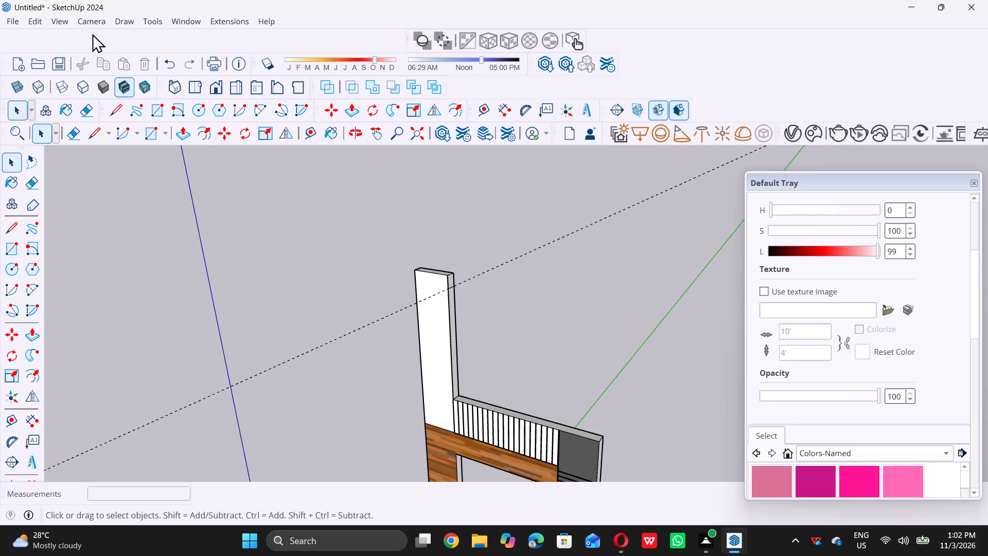
triple_click(59, 21)
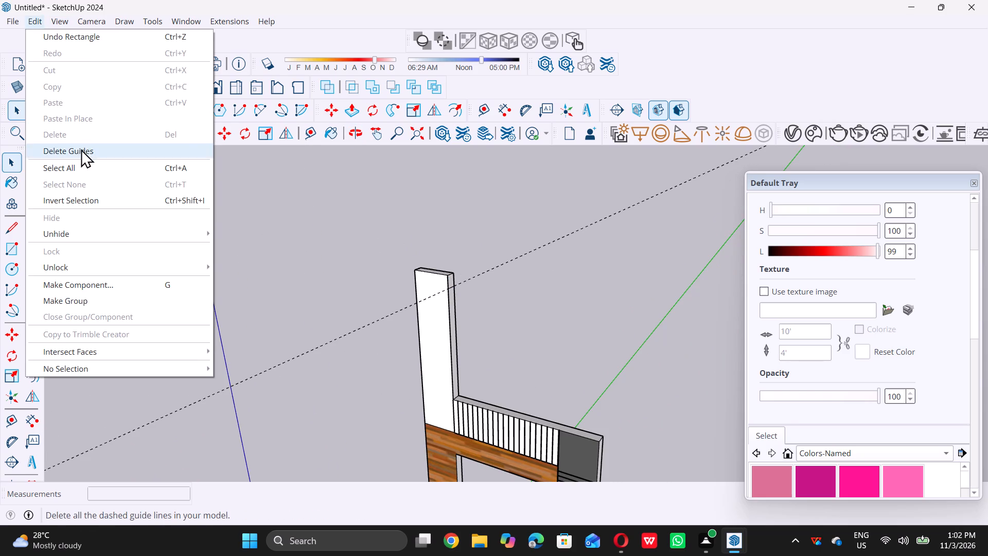
left_click(82, 154)
Push/Pull the rectangle at the column's top outward by the same 10' as the column, forming a beam above the grooved white band.
scroll(457, 285, "up", 9)
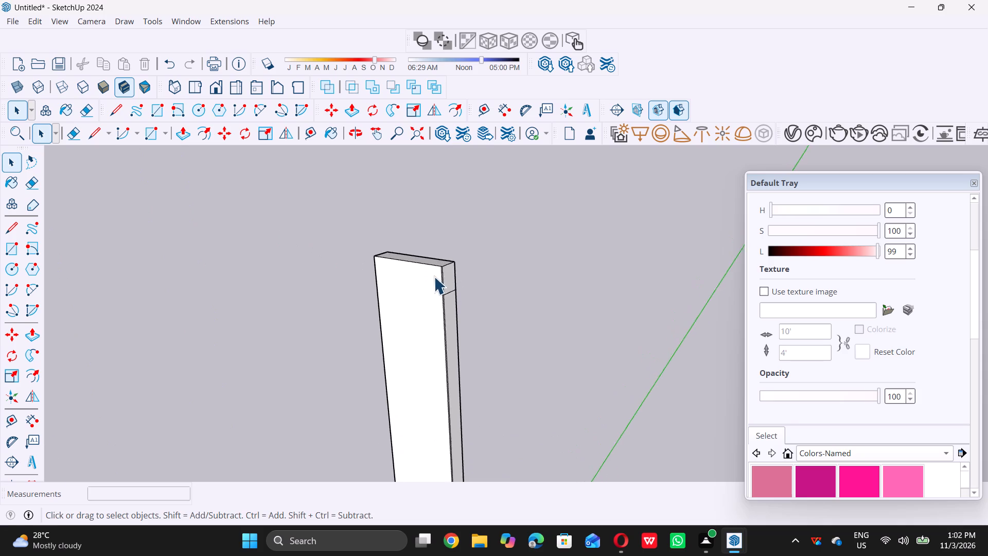
scroll(446, 276, "up", 10)
left_click(456, 282)
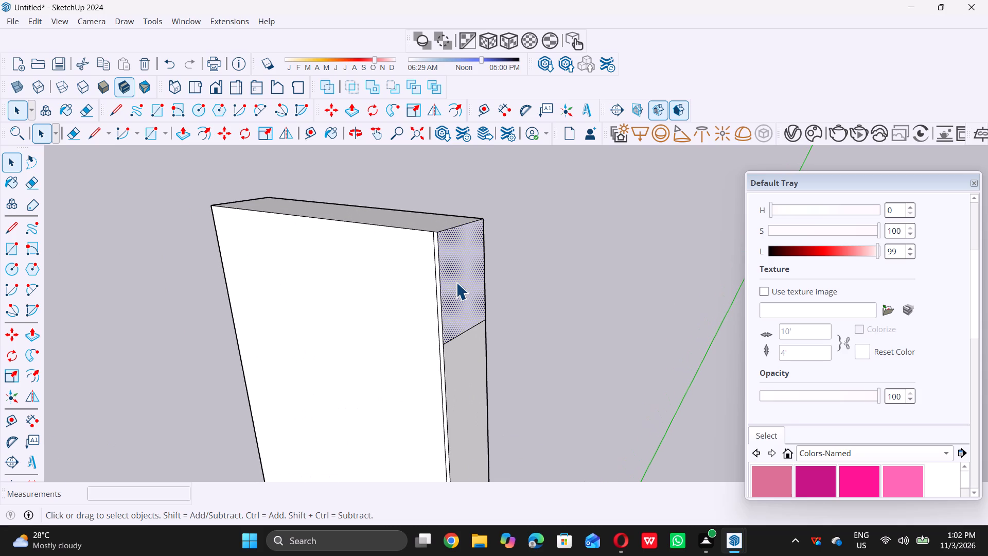
key("p")
double_click(456, 282)
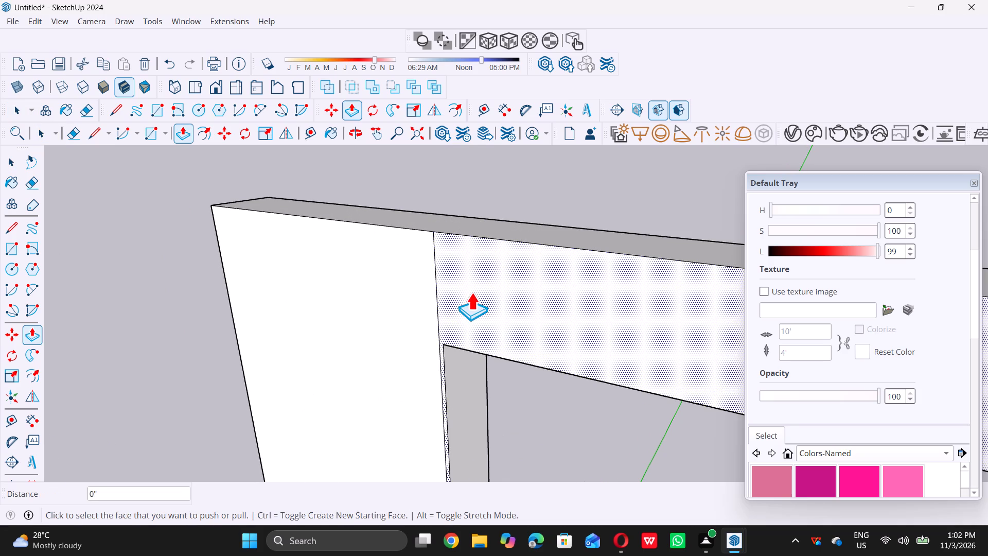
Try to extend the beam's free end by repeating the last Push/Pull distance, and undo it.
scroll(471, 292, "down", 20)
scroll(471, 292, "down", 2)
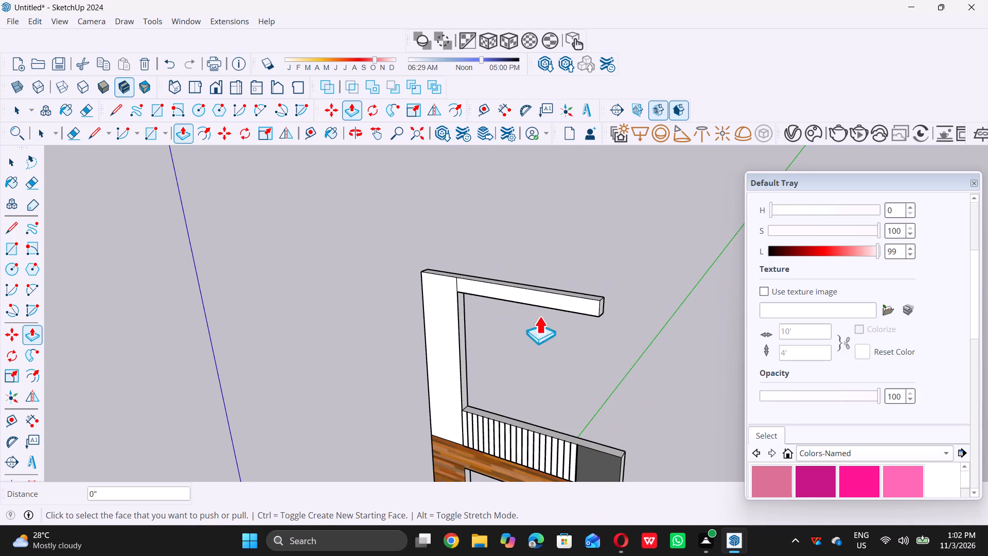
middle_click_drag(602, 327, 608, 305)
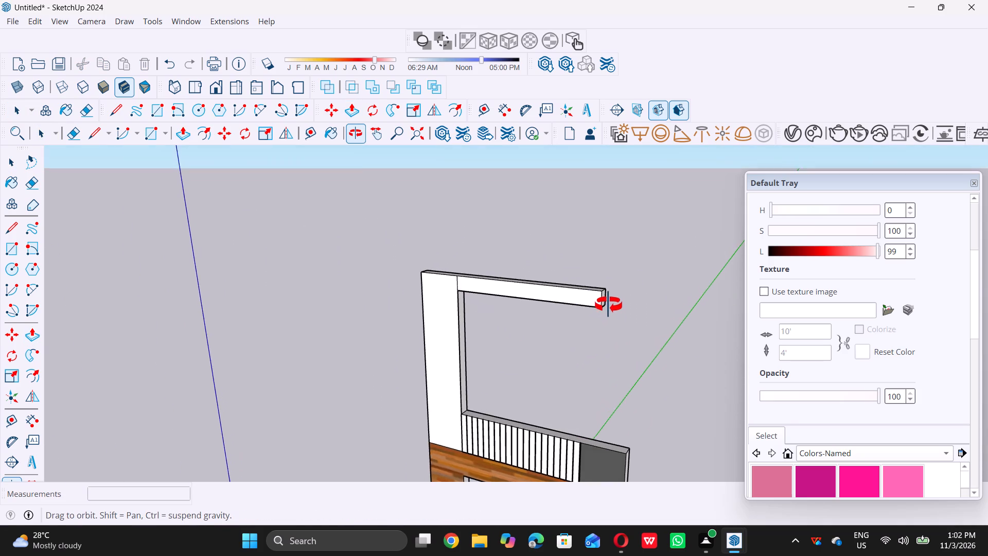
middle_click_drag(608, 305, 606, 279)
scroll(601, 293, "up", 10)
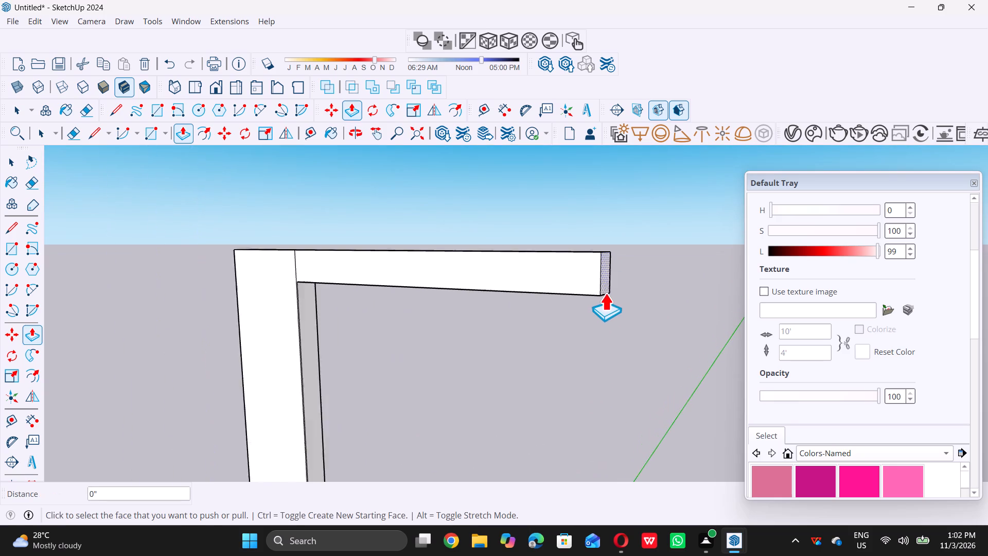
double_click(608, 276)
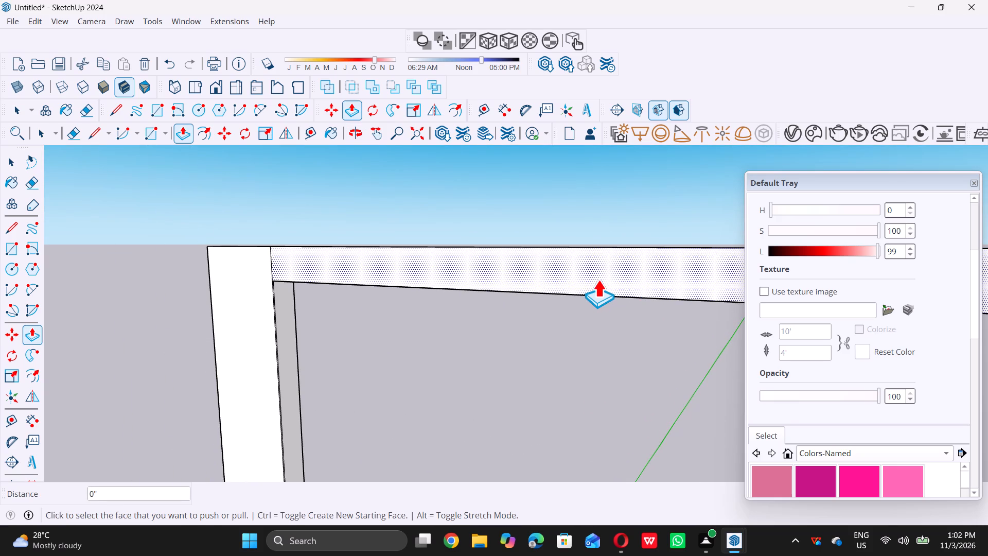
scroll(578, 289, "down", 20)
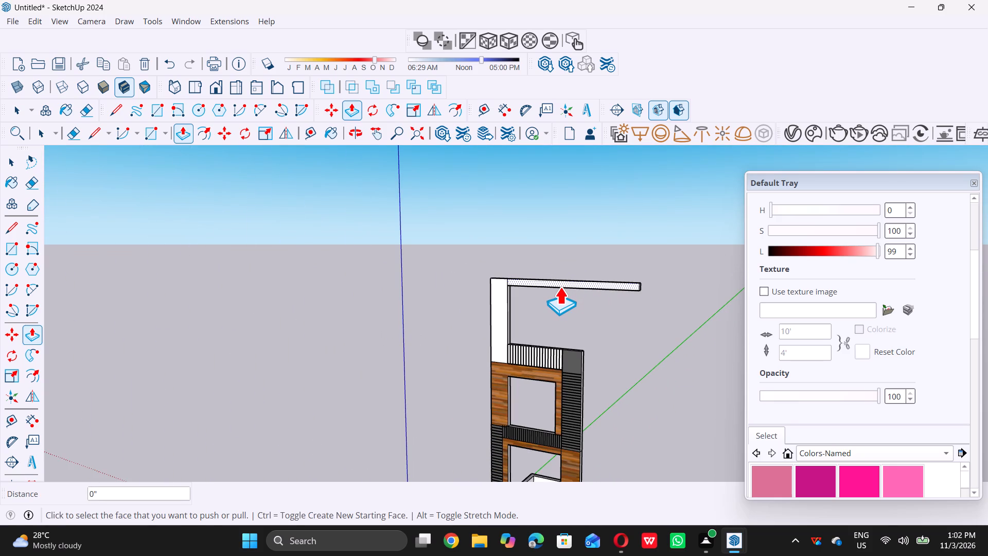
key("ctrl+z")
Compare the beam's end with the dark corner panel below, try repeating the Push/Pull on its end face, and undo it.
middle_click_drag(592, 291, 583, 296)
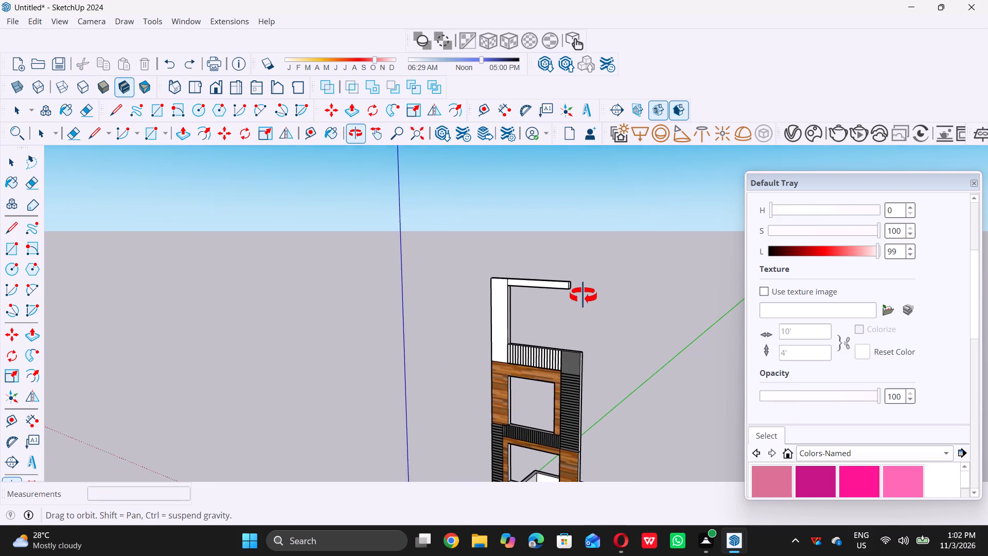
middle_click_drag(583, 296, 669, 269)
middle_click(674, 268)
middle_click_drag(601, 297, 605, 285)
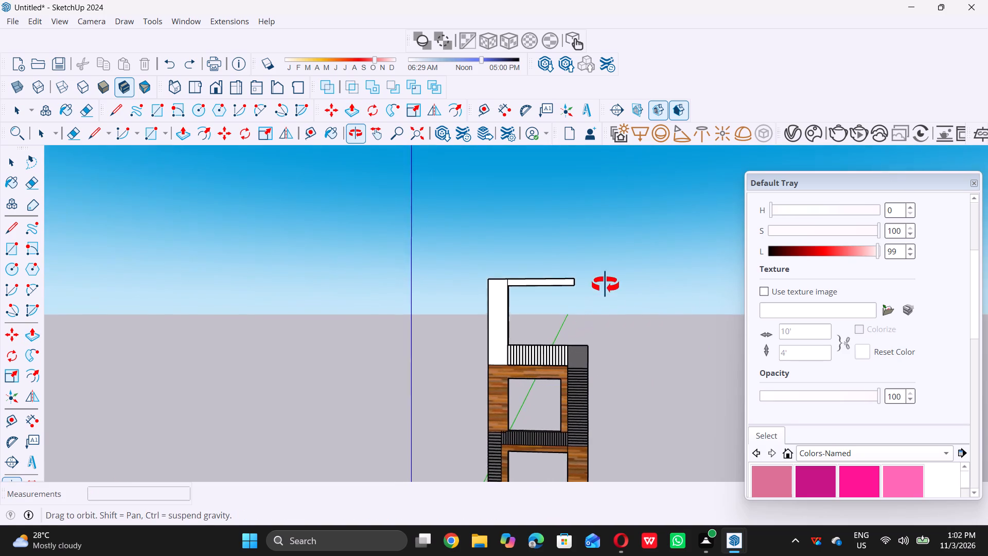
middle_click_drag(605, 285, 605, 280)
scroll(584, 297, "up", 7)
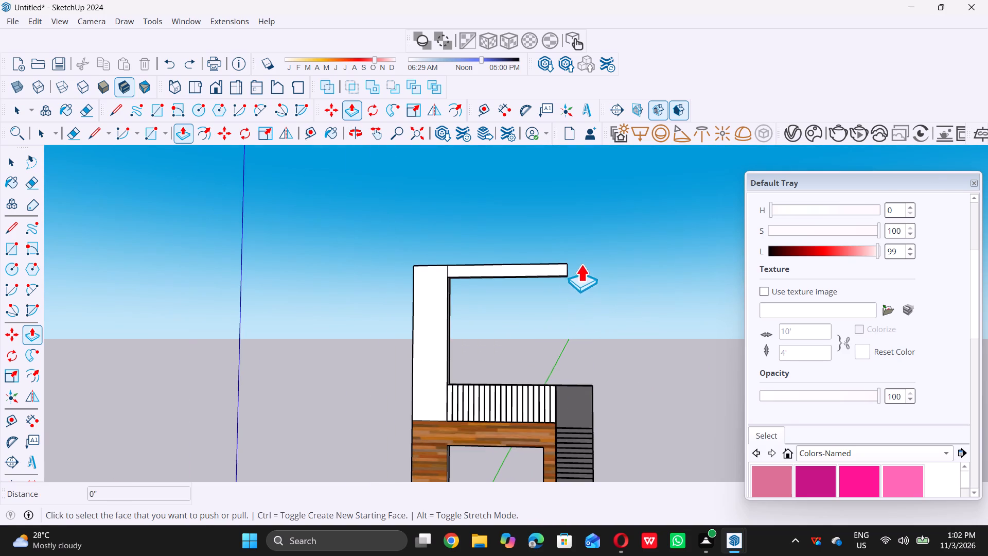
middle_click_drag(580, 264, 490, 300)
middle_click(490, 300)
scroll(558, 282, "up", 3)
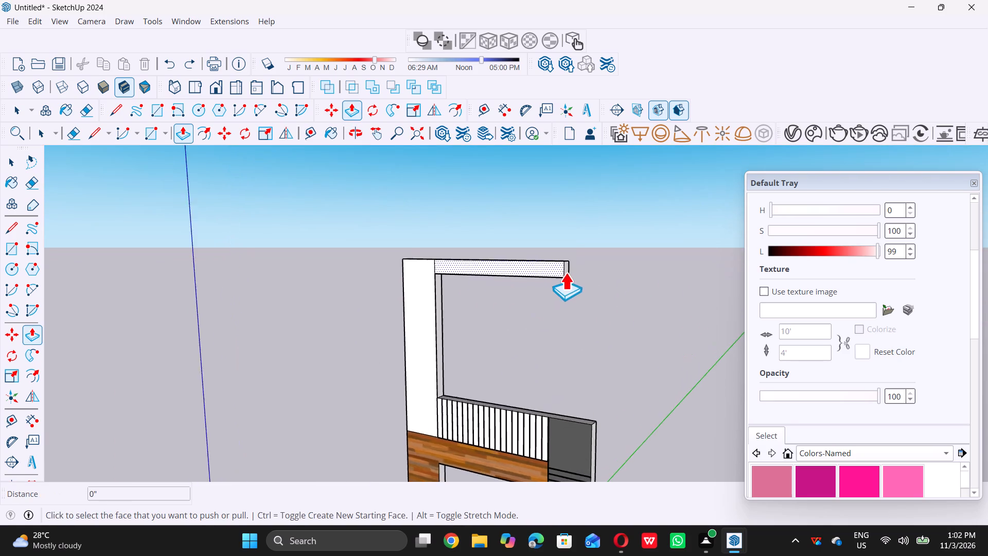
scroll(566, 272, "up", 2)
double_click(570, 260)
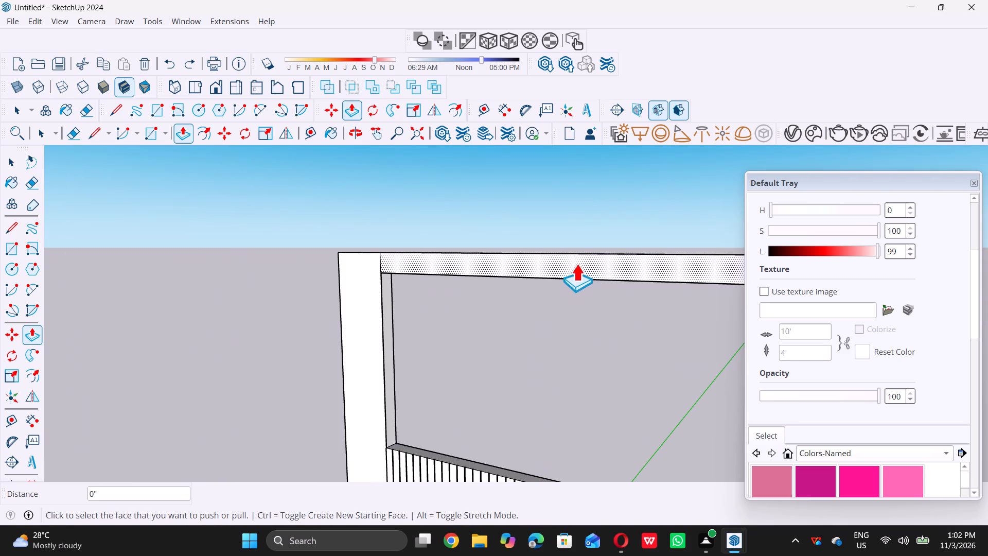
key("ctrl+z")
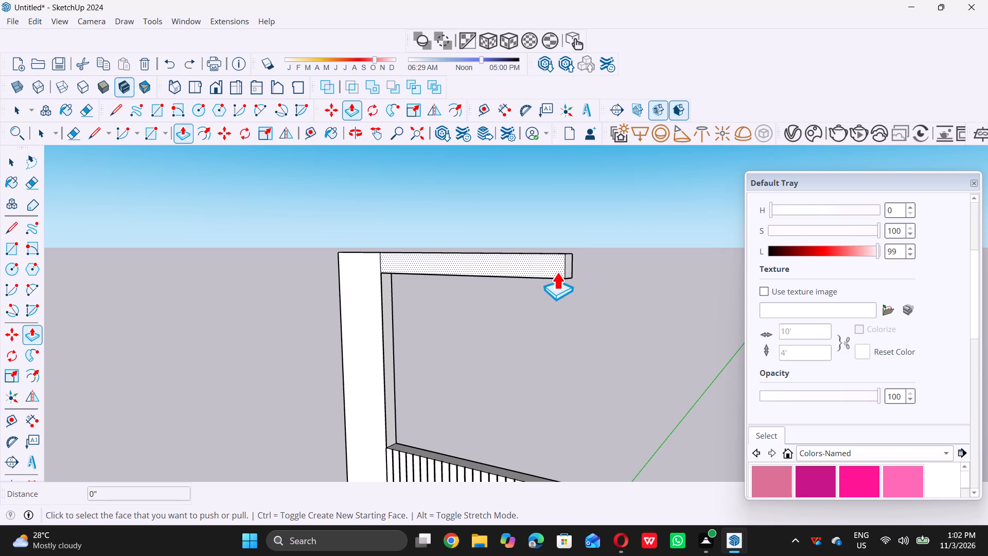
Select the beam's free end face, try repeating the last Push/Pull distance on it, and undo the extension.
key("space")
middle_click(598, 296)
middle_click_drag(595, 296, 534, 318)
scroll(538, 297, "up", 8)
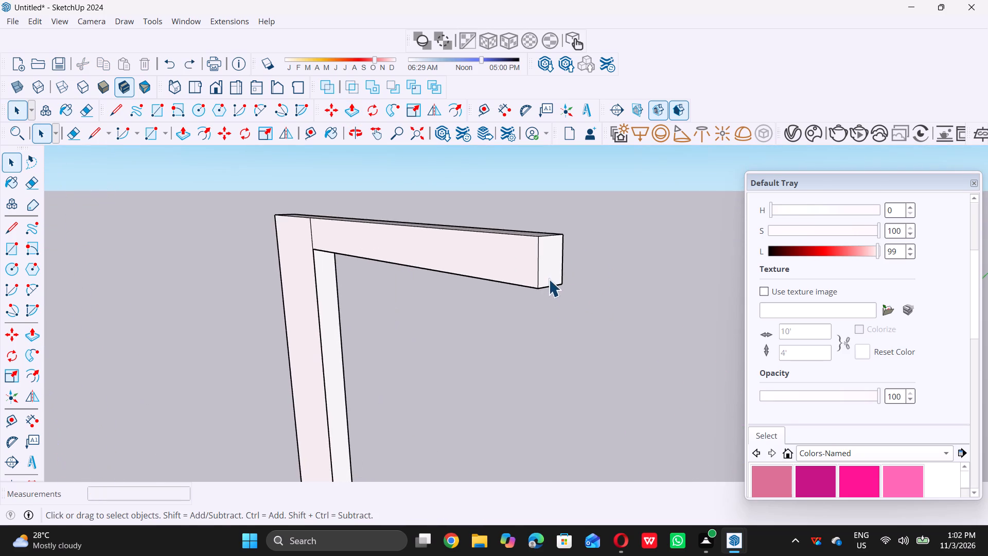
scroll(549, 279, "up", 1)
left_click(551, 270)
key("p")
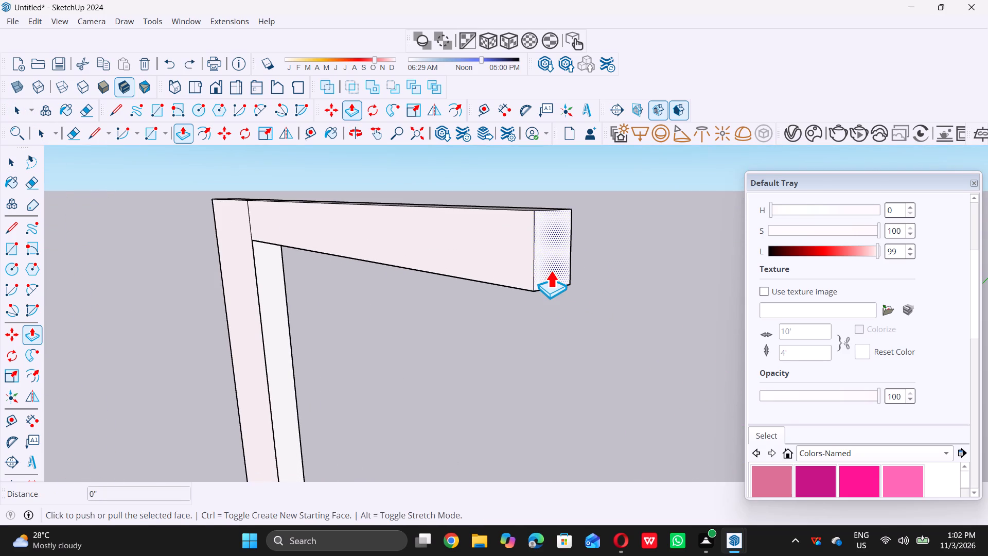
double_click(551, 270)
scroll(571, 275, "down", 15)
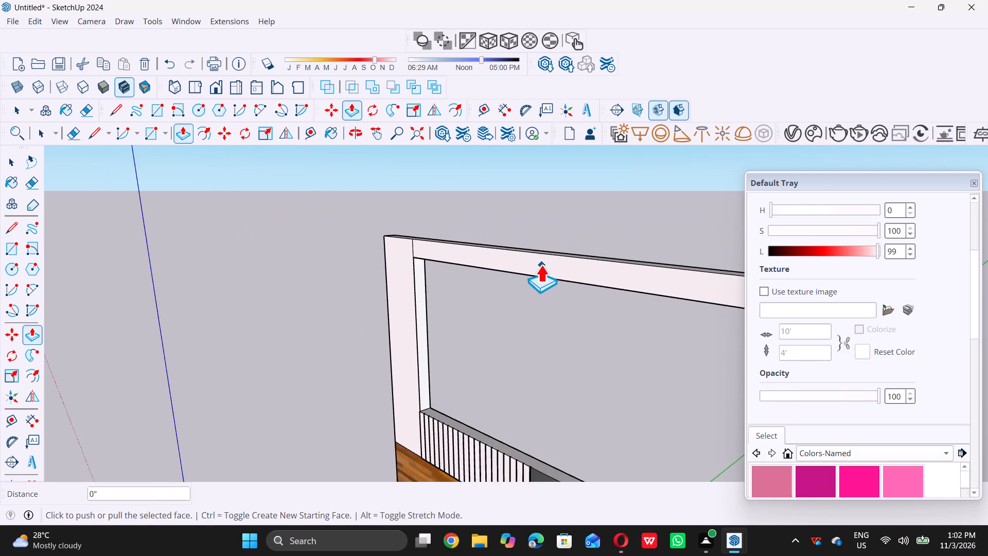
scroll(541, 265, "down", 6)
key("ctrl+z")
Push/Pull the beam's free end face outward 2' 3/16", aligning it with the outer corner of the dark panel below.
scroll(564, 264, "up", 9)
left_click(508, 265)
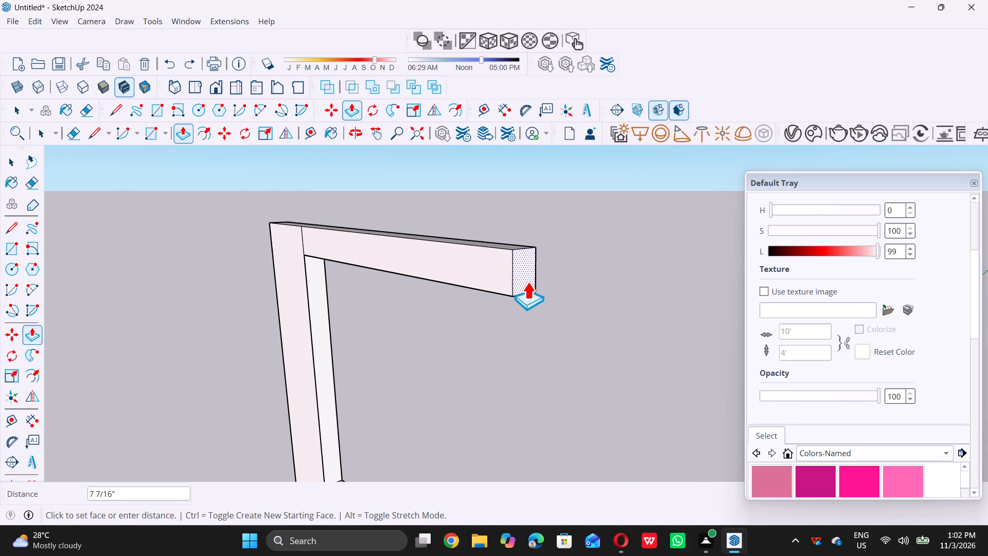
scroll(527, 282, "down", 14)
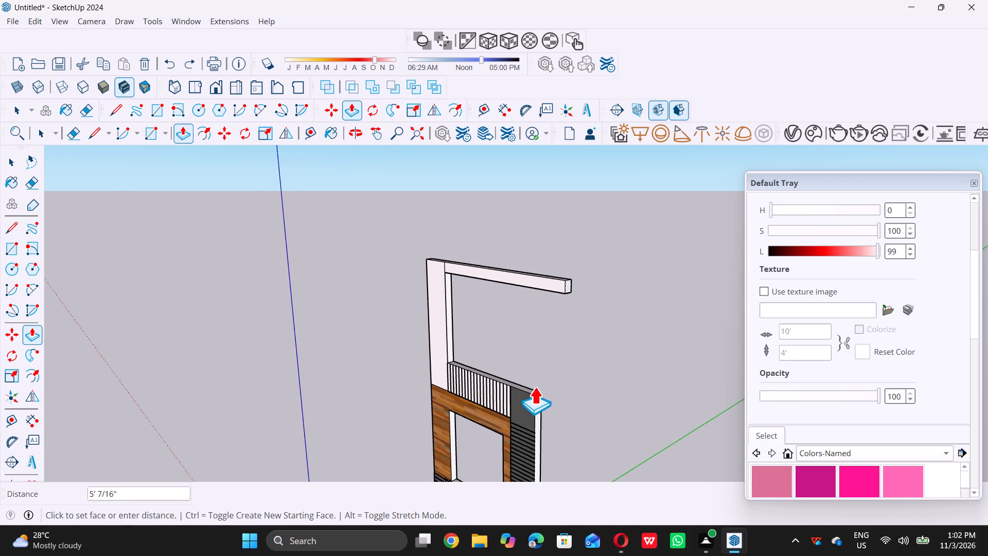
double_click(536, 394)
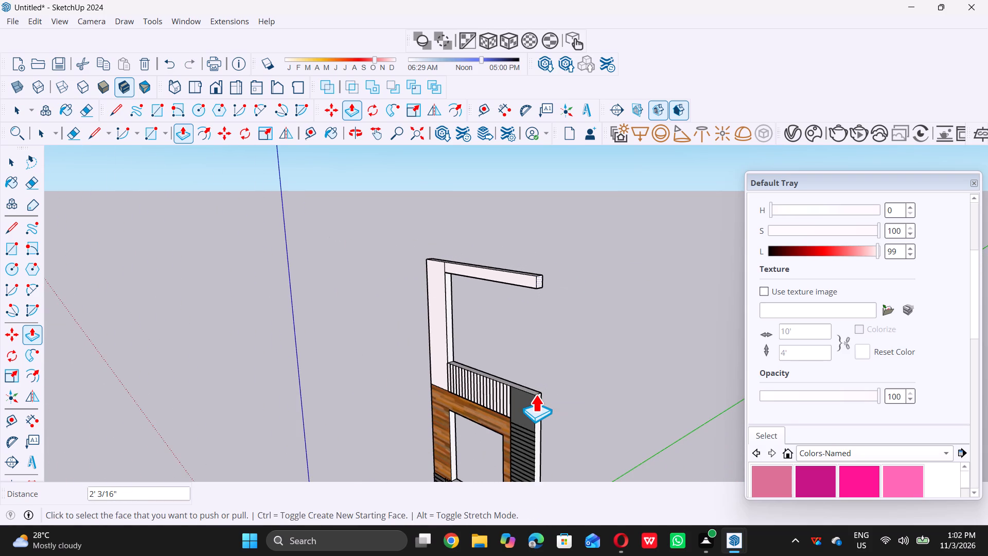
key("space")
Examine from the front how the extended beam's end lines up with the dark corner panel beside the grooved white band.
scroll(540, 391, "down", 6)
middle_click_drag(533, 405, 675, 318)
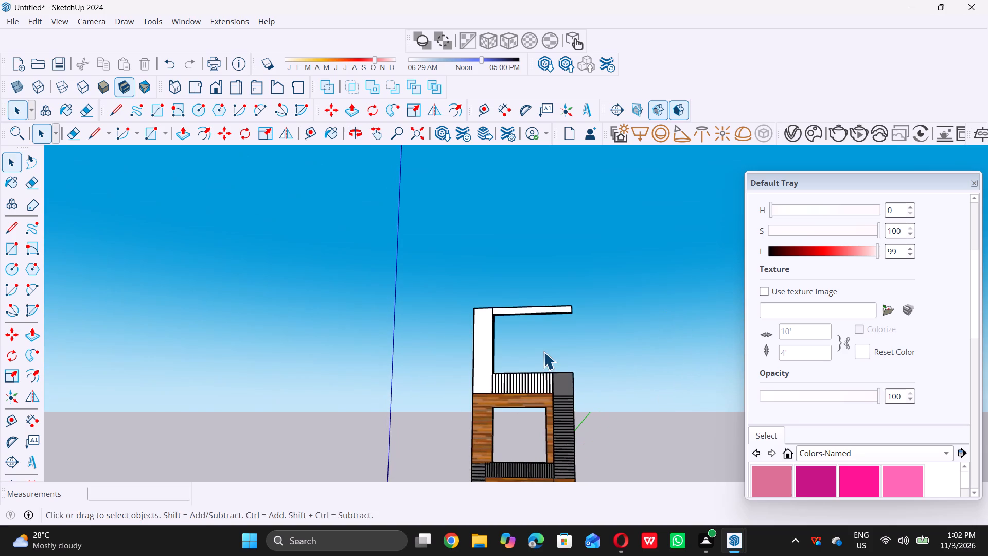
middle_click_drag(548, 353, 577, 346)
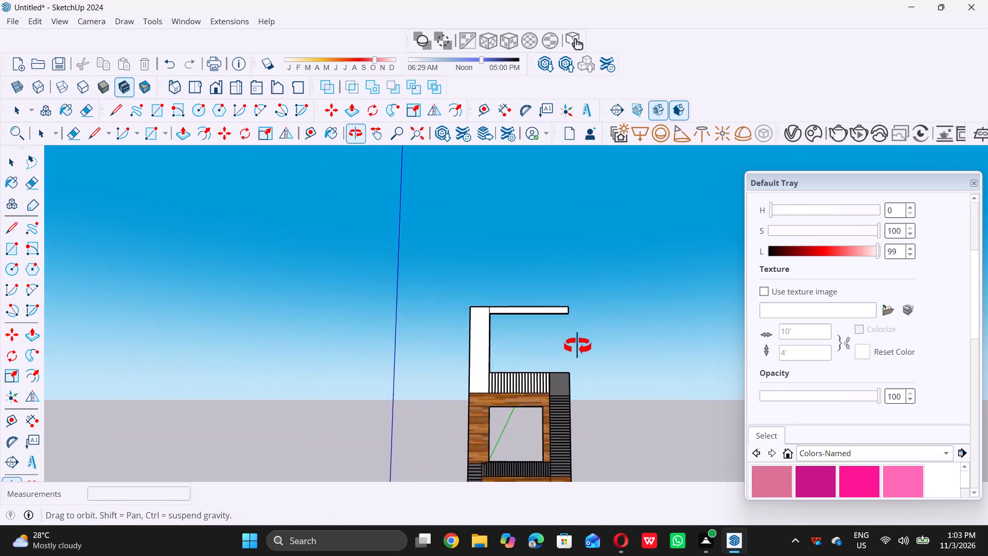
middle_click_drag(577, 346, 576, 323)
scroll(573, 319, "up", 5)
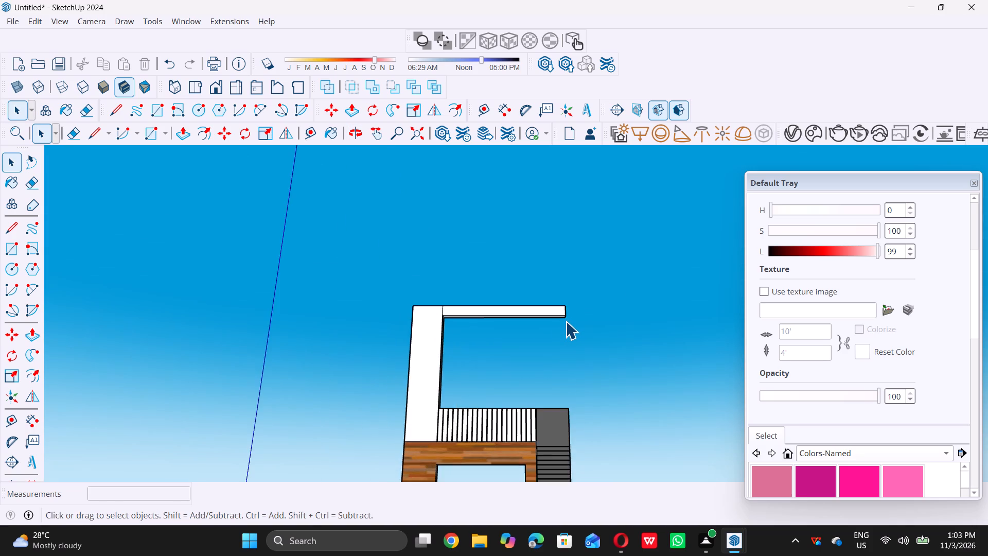
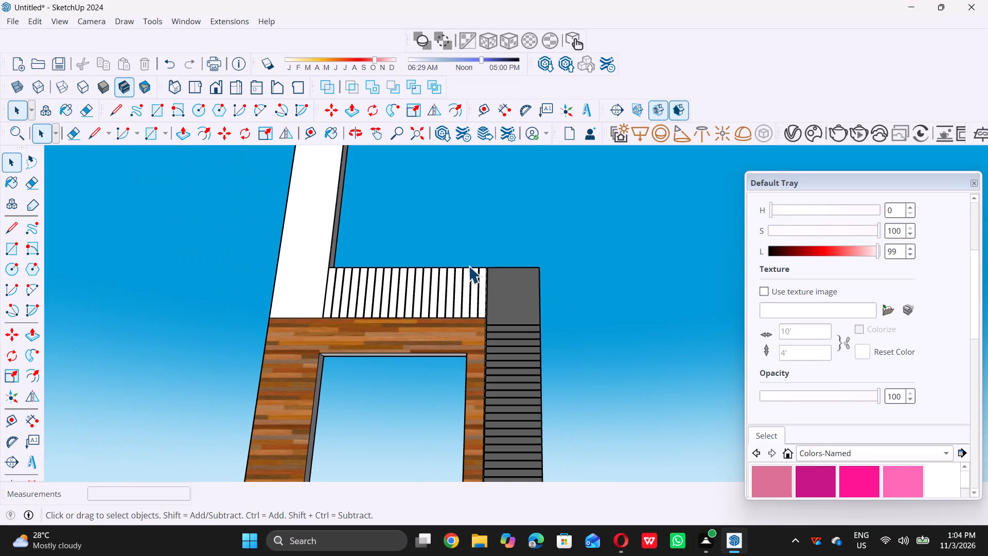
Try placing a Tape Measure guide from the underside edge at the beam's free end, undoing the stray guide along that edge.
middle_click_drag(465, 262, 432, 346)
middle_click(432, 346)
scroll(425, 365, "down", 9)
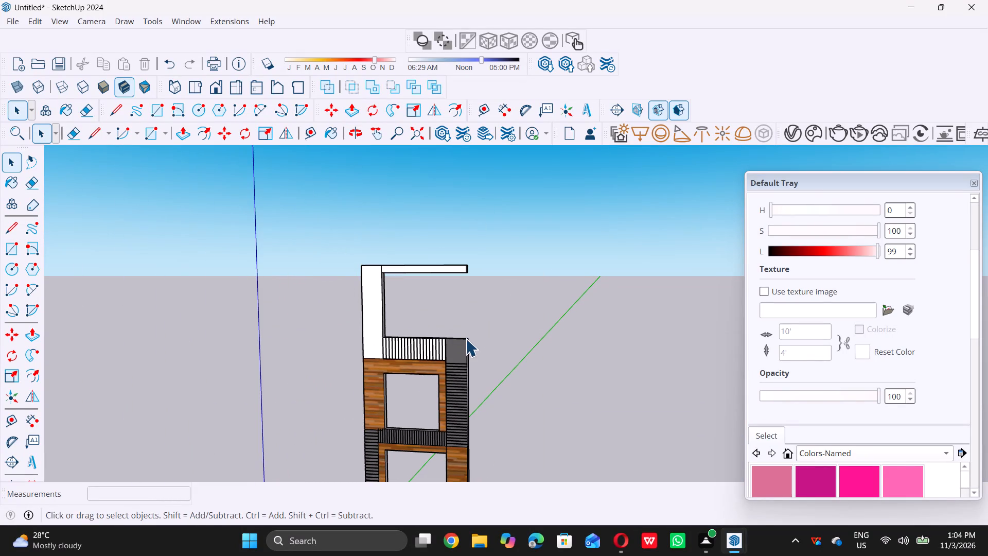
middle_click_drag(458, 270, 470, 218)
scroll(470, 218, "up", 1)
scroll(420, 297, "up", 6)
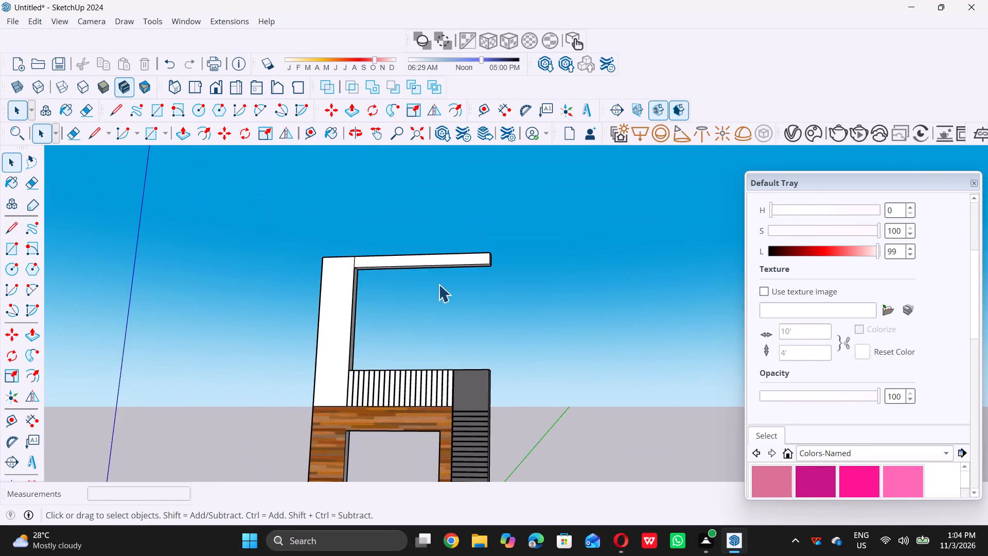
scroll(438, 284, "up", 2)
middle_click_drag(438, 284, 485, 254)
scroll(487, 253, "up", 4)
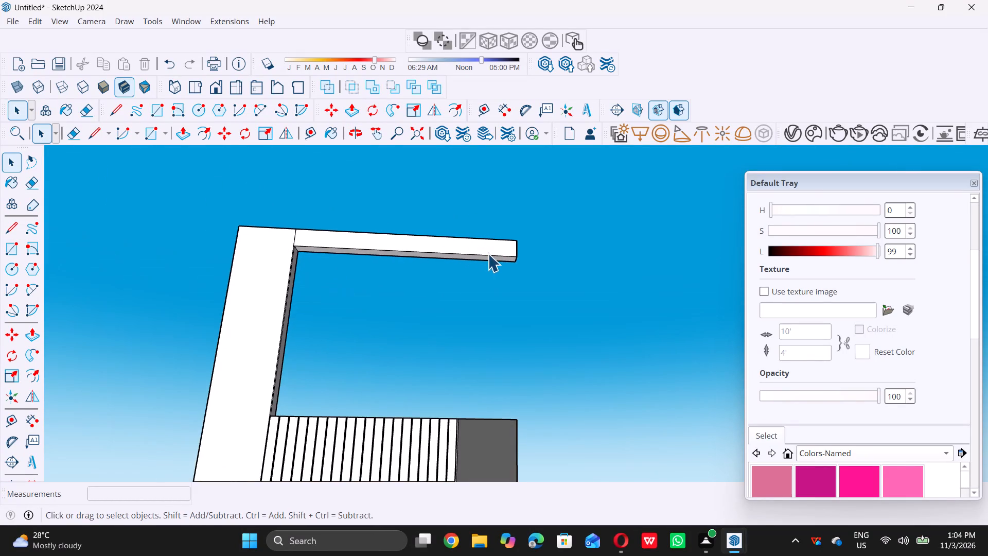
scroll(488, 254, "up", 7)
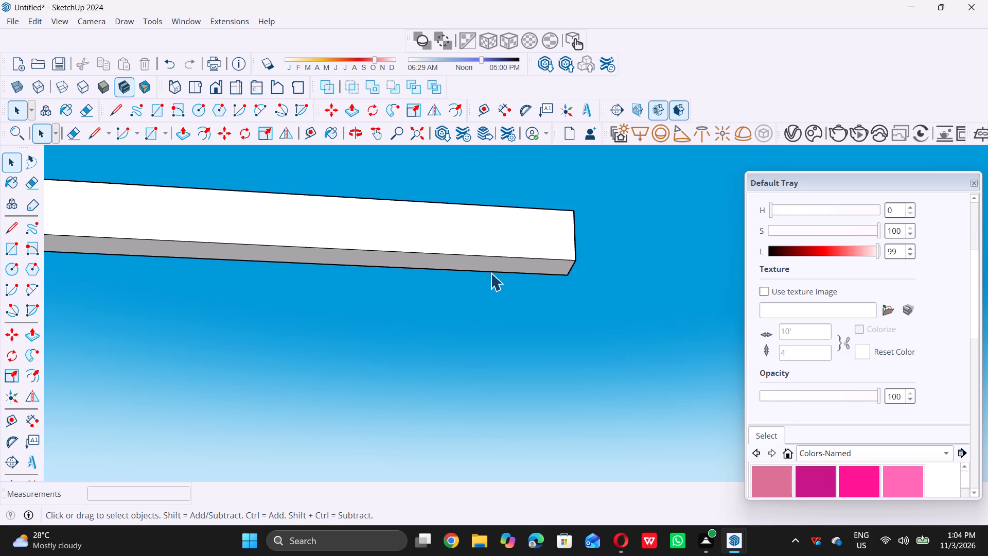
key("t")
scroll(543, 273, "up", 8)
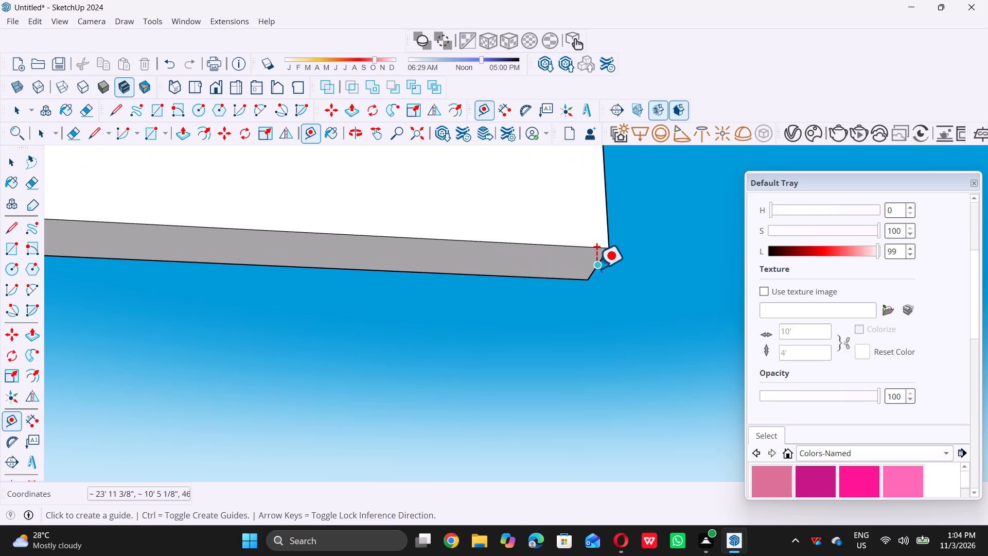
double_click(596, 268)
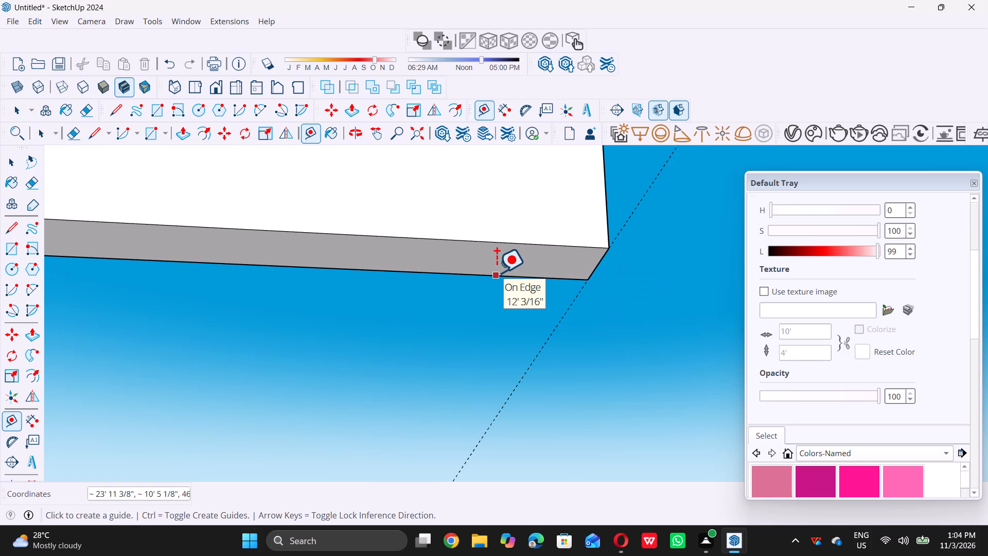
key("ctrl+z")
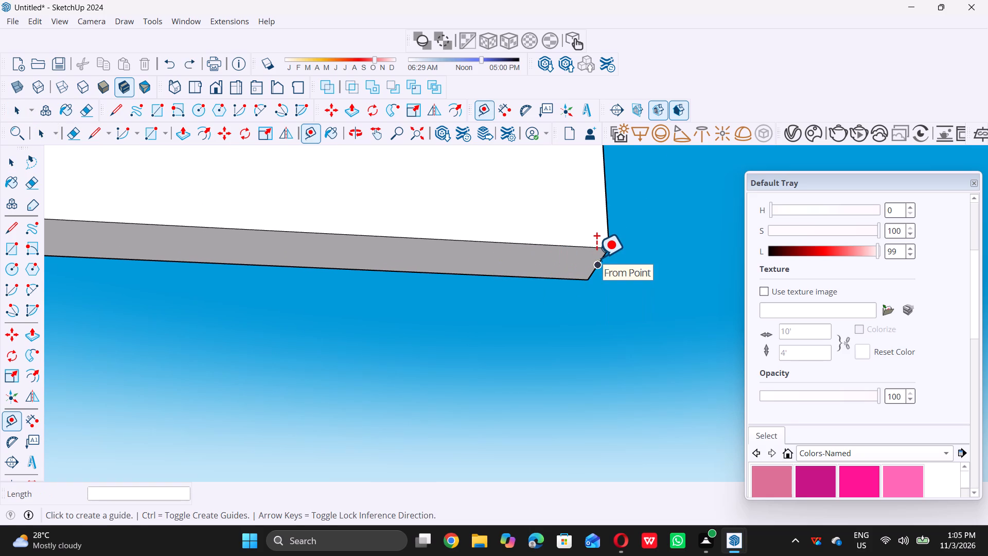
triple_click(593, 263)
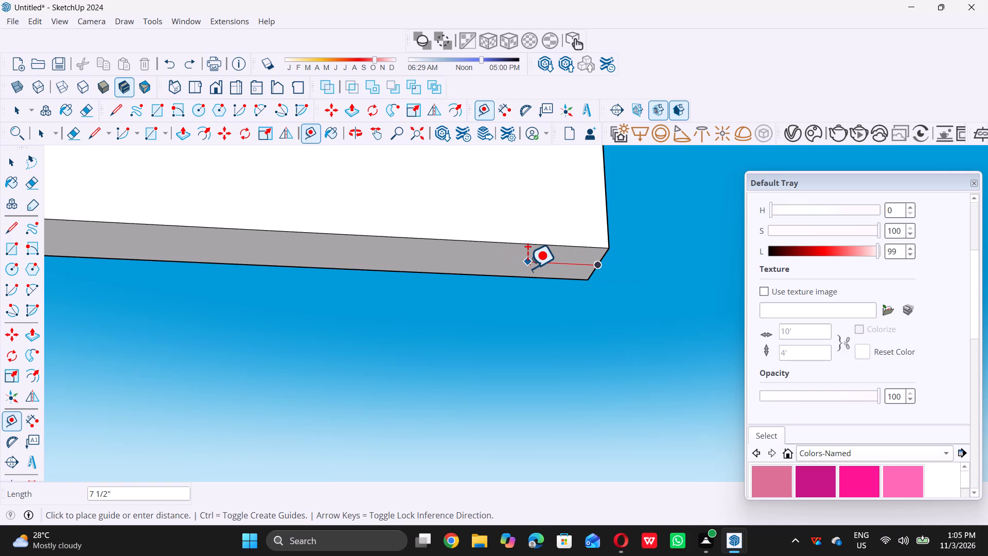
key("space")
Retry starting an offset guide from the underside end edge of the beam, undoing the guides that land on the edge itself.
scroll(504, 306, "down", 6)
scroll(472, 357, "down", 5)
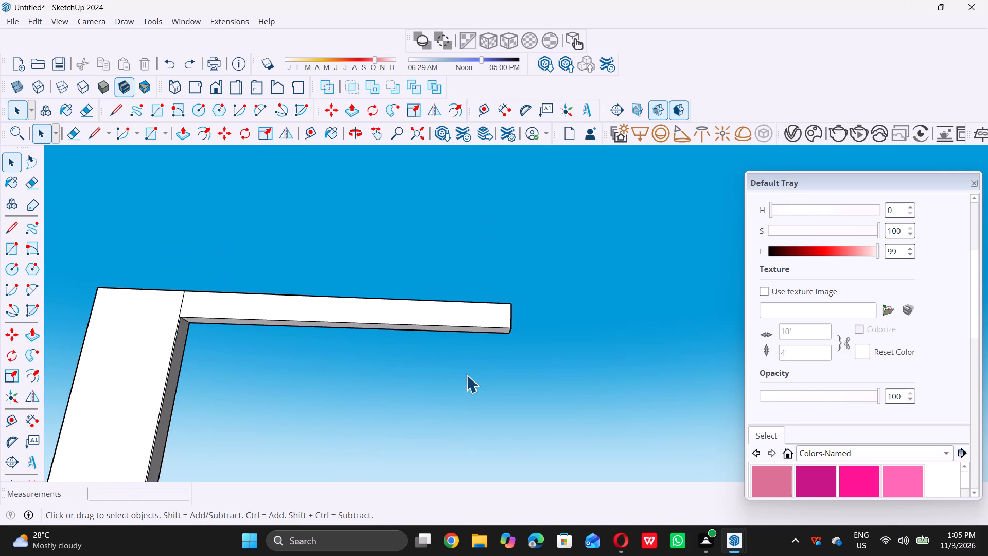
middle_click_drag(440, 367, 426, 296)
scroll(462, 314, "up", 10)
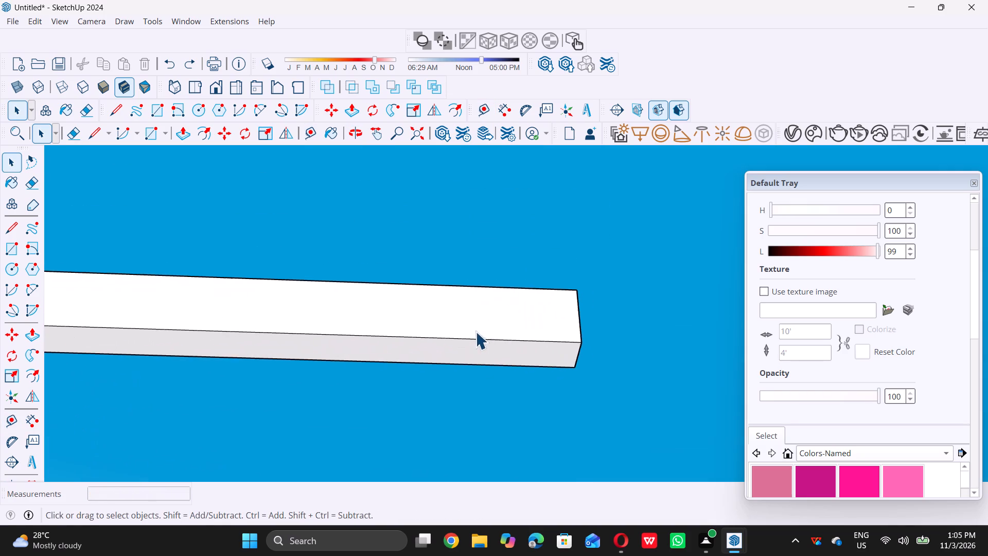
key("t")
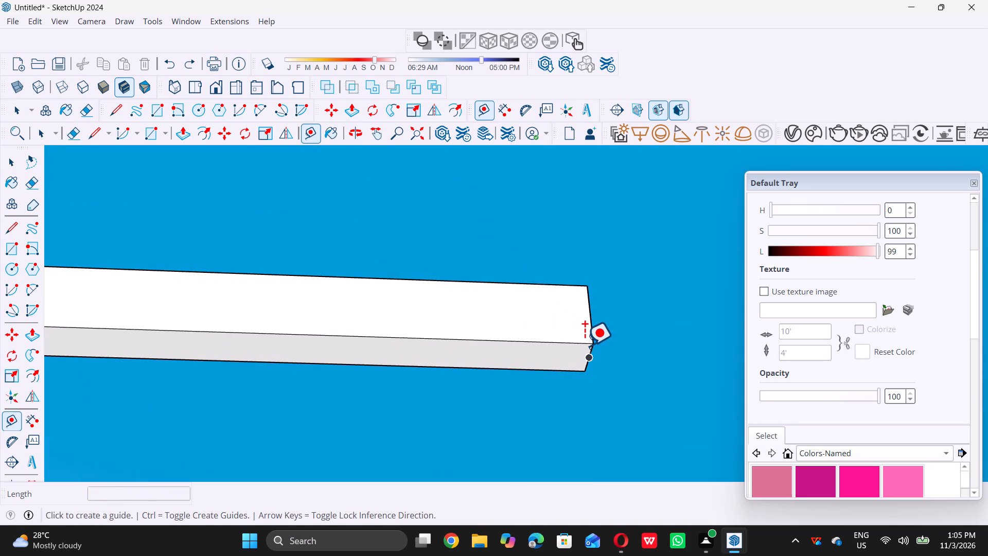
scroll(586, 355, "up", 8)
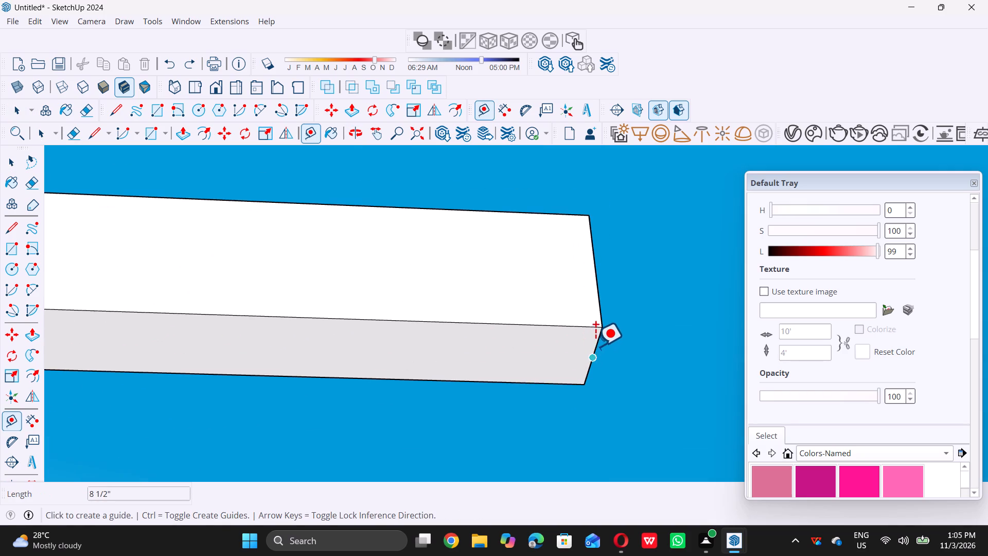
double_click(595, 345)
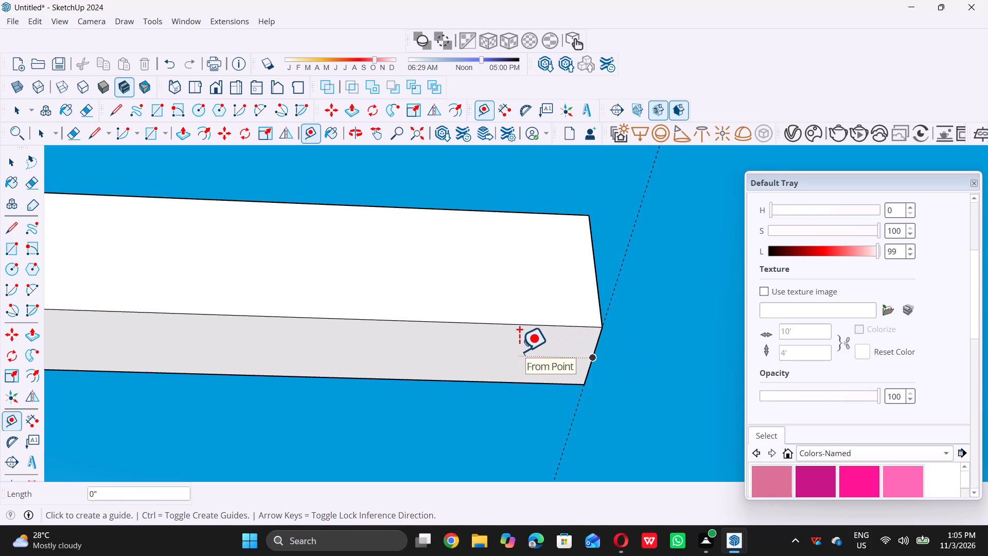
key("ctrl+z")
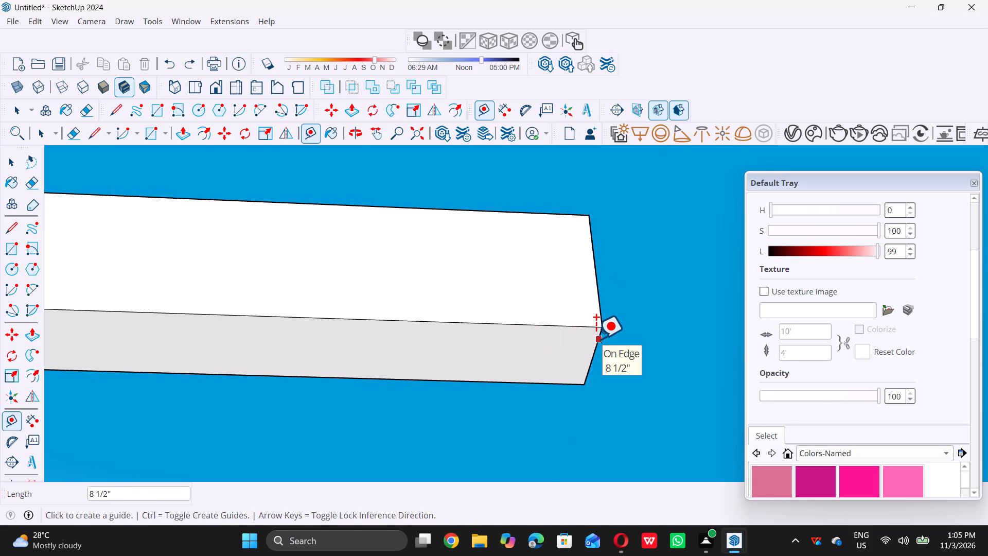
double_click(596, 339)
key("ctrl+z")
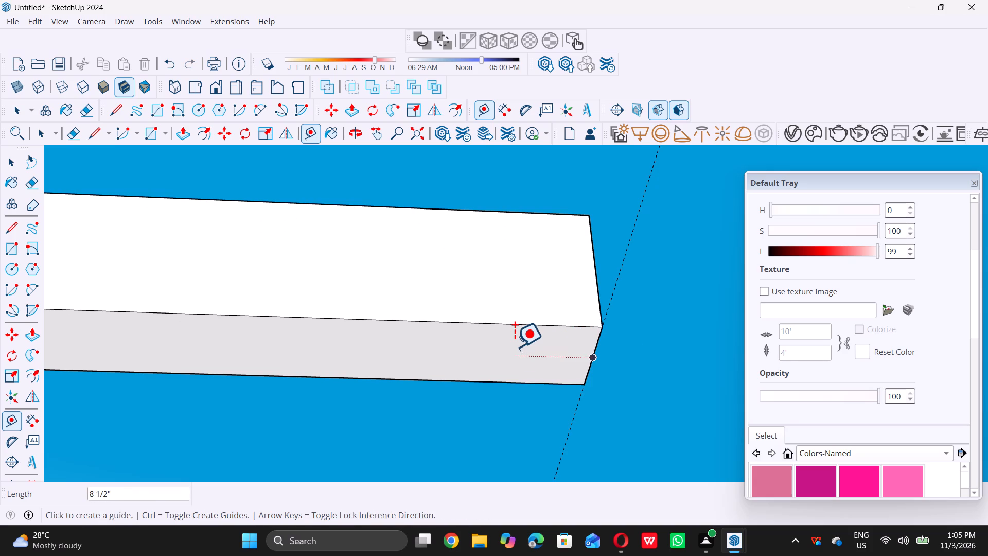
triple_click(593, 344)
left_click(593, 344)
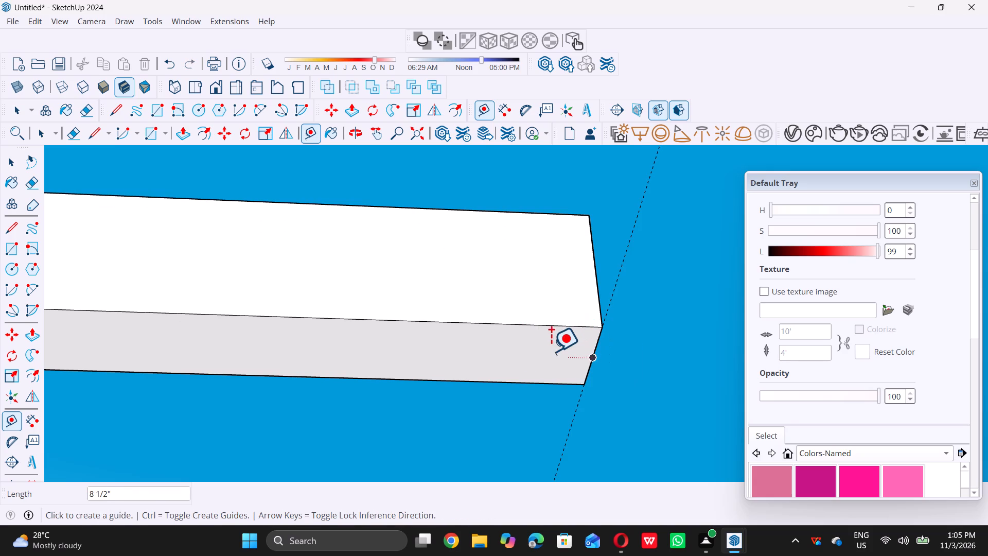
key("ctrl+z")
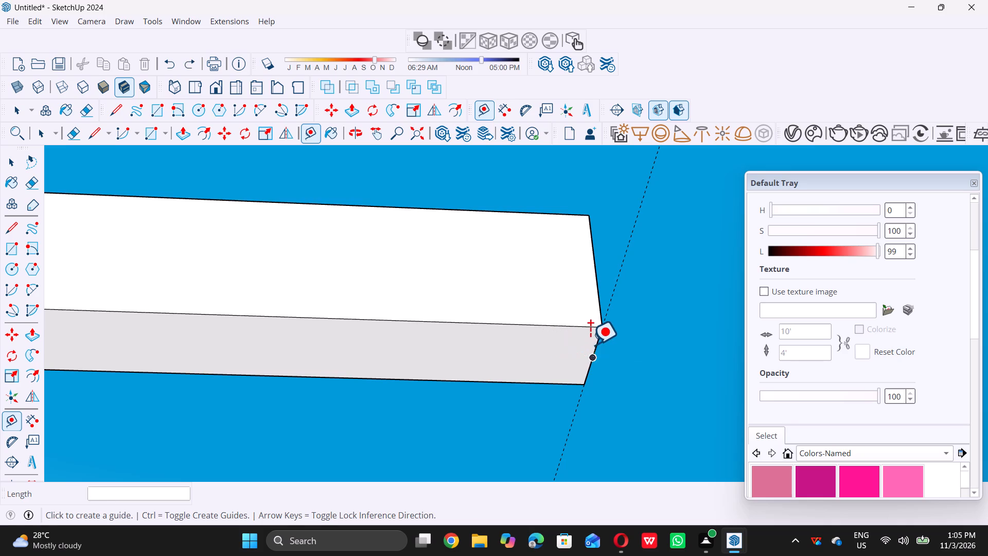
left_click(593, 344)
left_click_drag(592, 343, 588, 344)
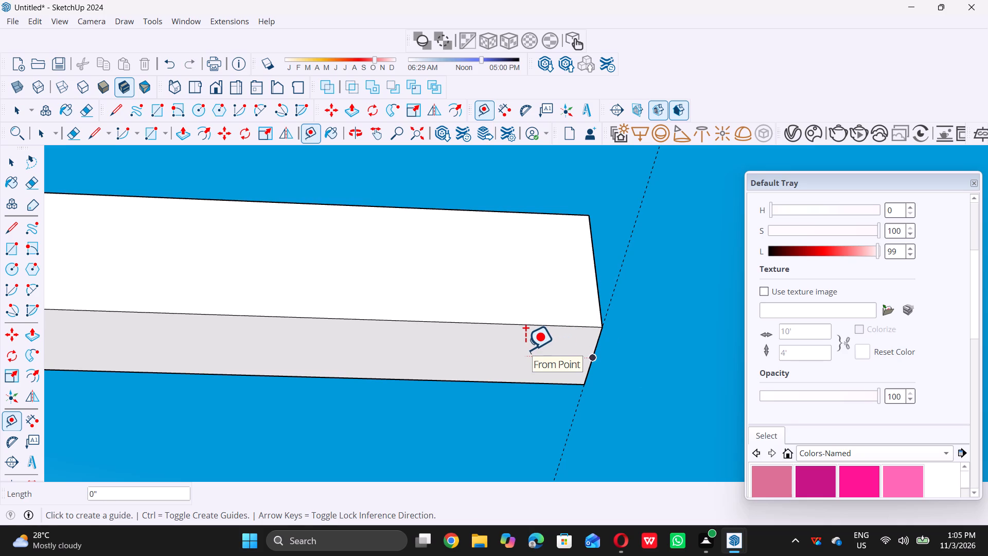
Place a guide across the beam's underside, 3' in from its free end edge.
key("space")
type("T")
triple_click(594, 344)
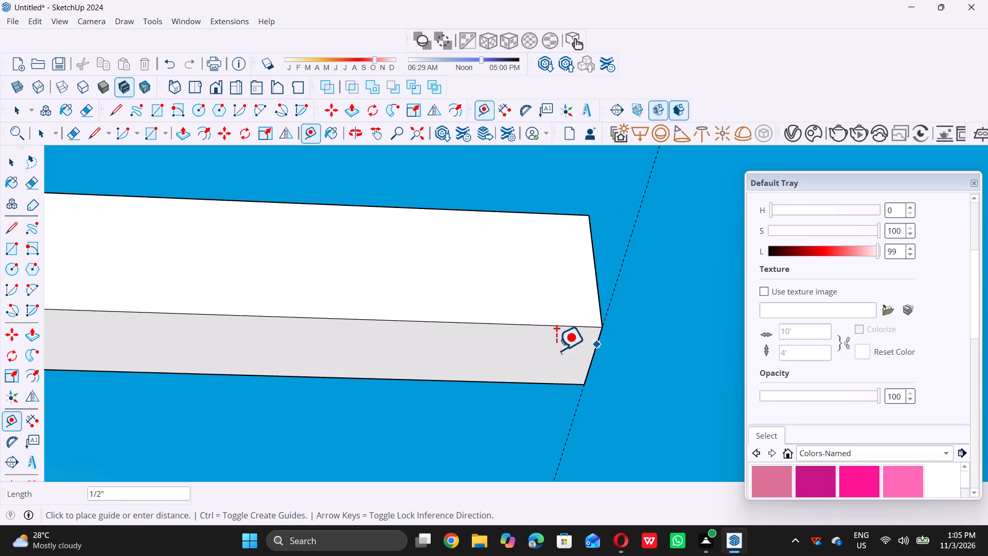
key("3")
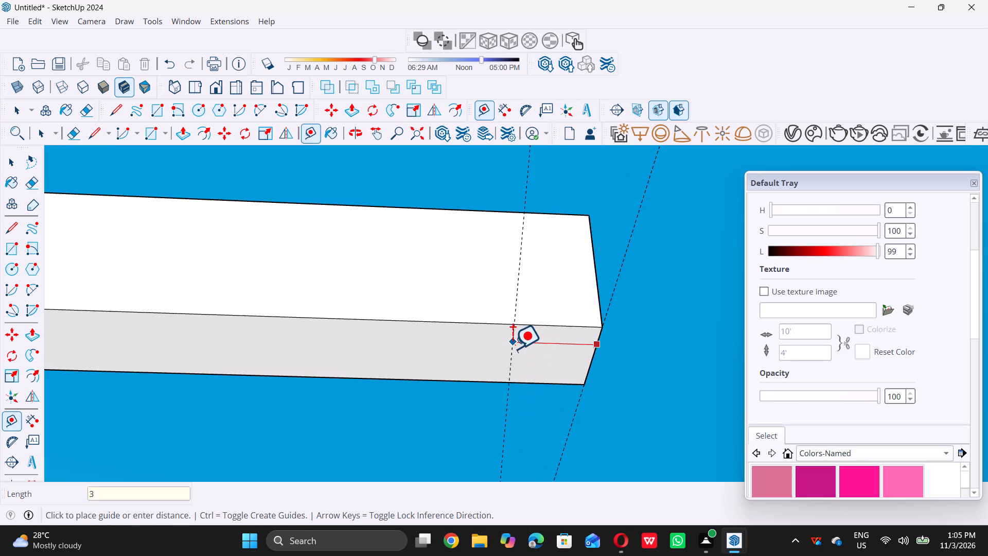
key("apostrophe")
key("Return")
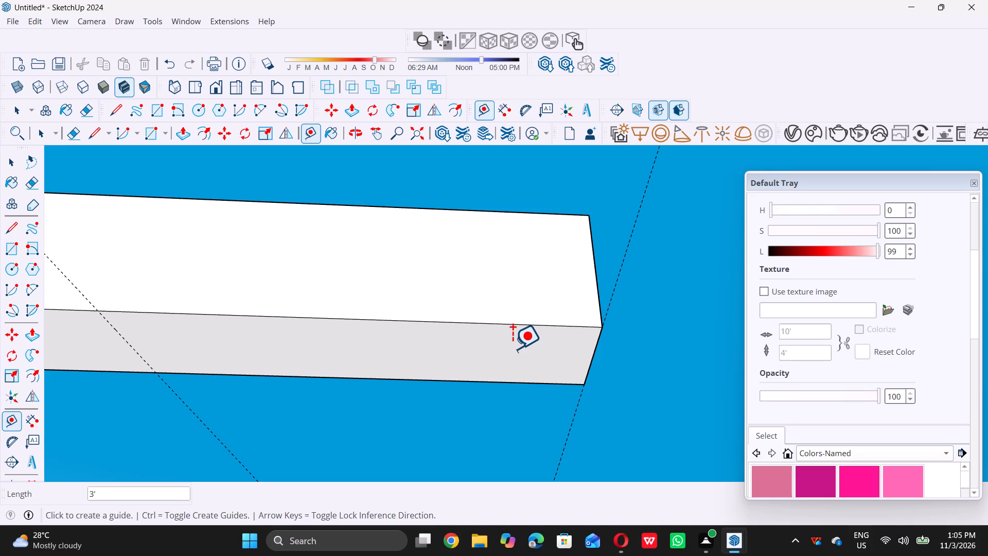
Draw a 3' by 8 1/2" rectangle on the beam's underside, from the guide intersection to the opposite corner at the free end.
key("r")
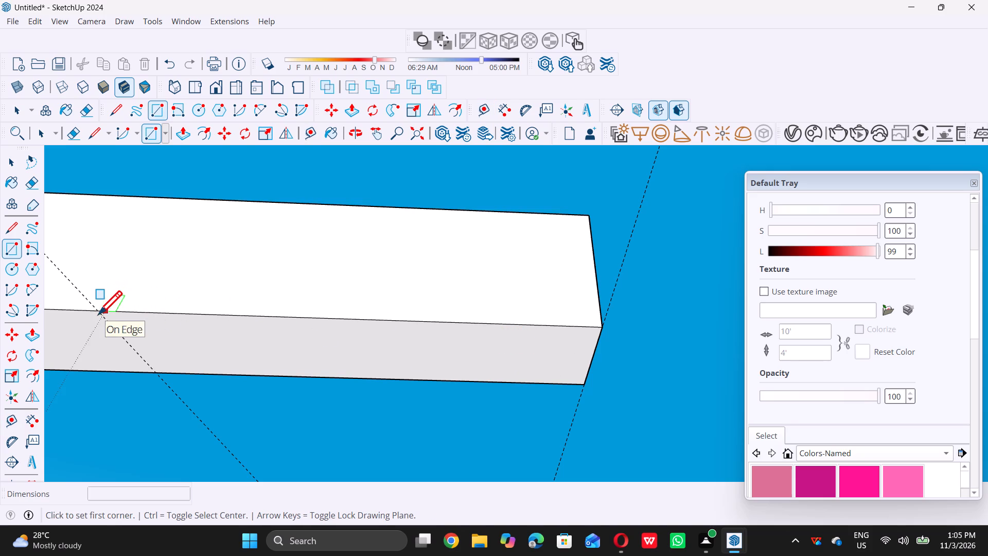
scroll(111, 321, "up", 6)
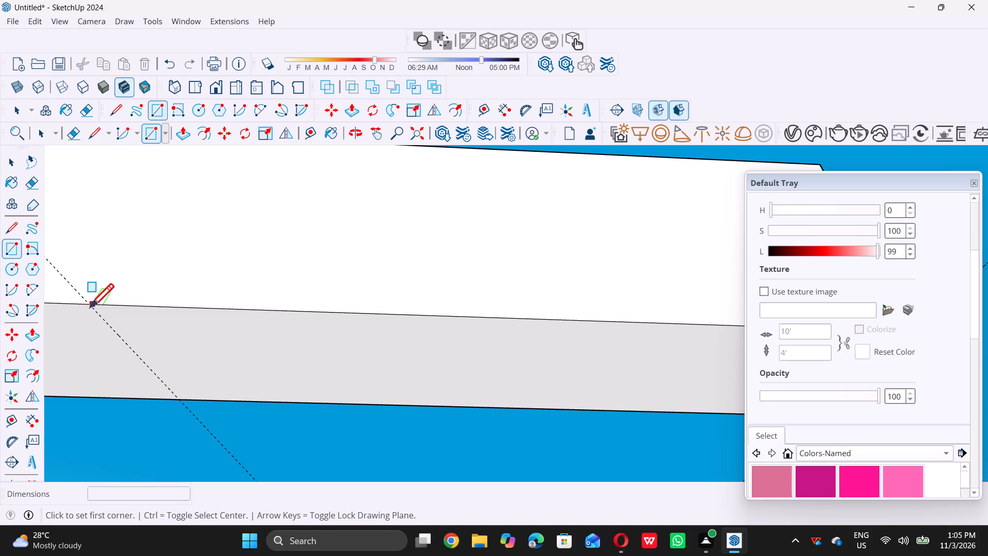
middle_click_drag(118, 337, 141, 290)
scroll(141, 290, "up", 1)
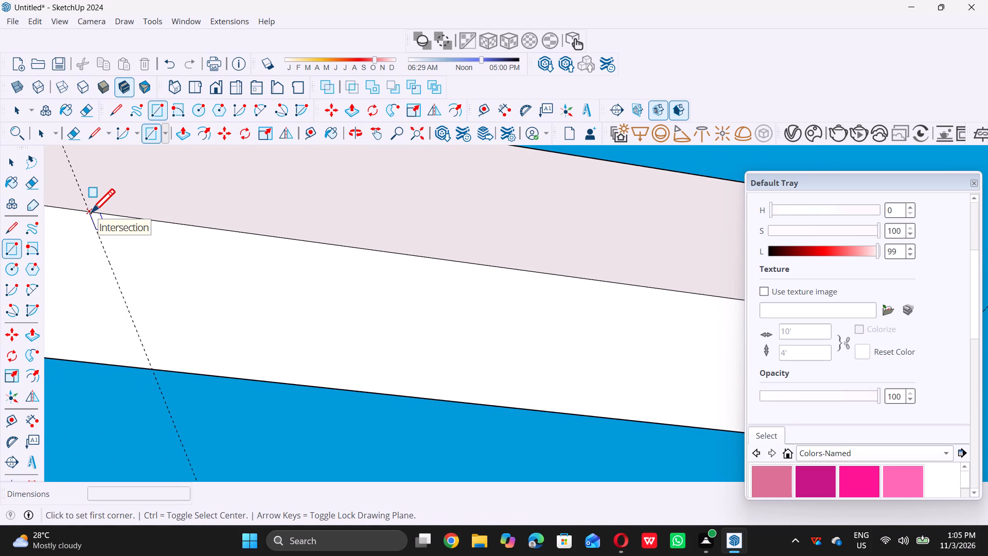
double_click(91, 212)
scroll(91, 212, "down", 5)
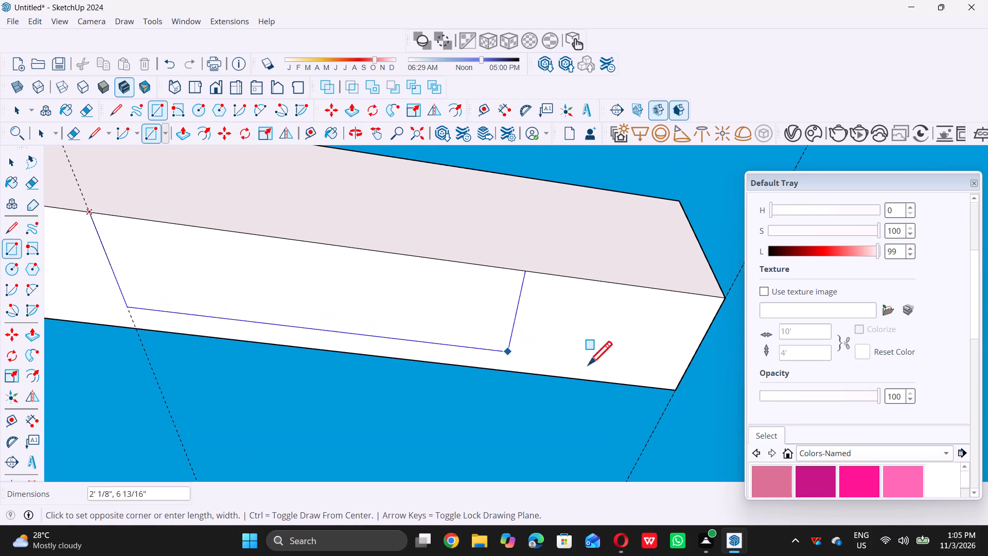
double_click(677, 390)
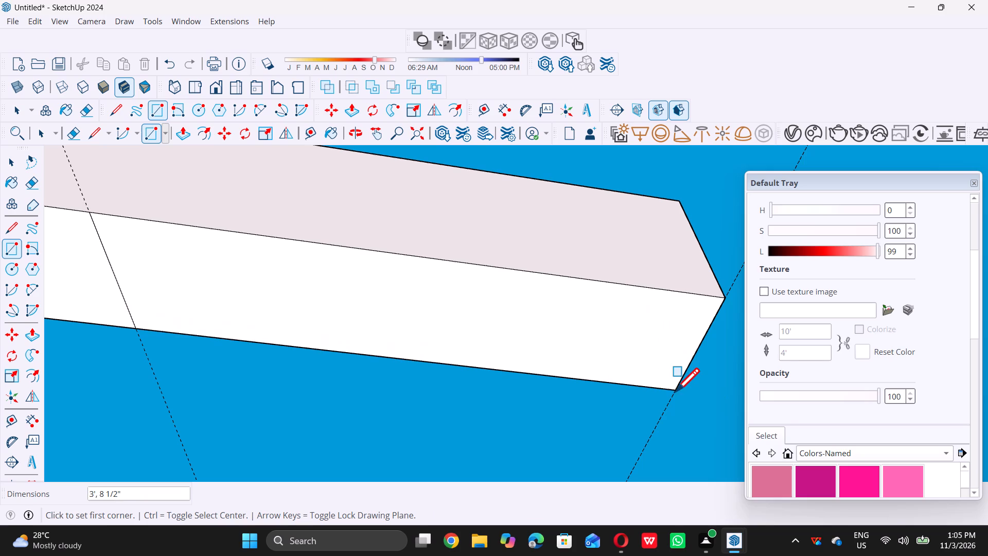
Delete all guides from the model.
triple_click(36, 24)
double_click(36, 24)
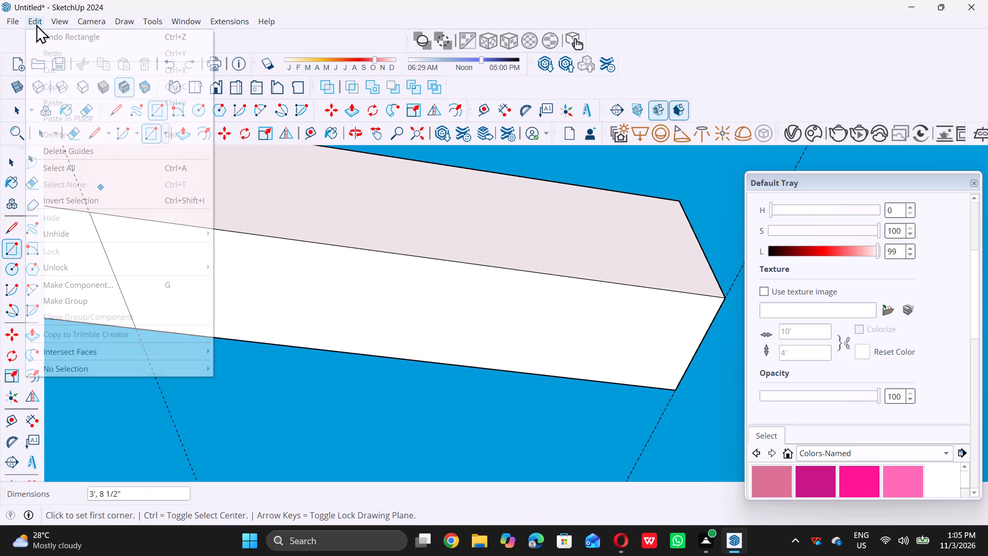
left_click(77, 154)
Push/pull the rectangle at the beam's free end down about 9' 1/2" to the top of the dark corner panel, forming the second column.
scroll(270, 296, "down", 3)
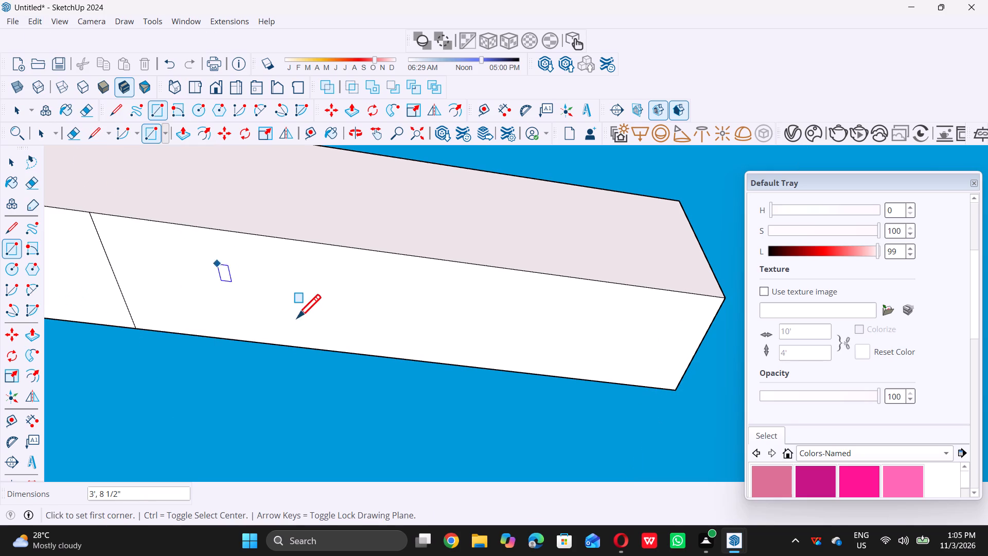
scroll(297, 318, "down", 10)
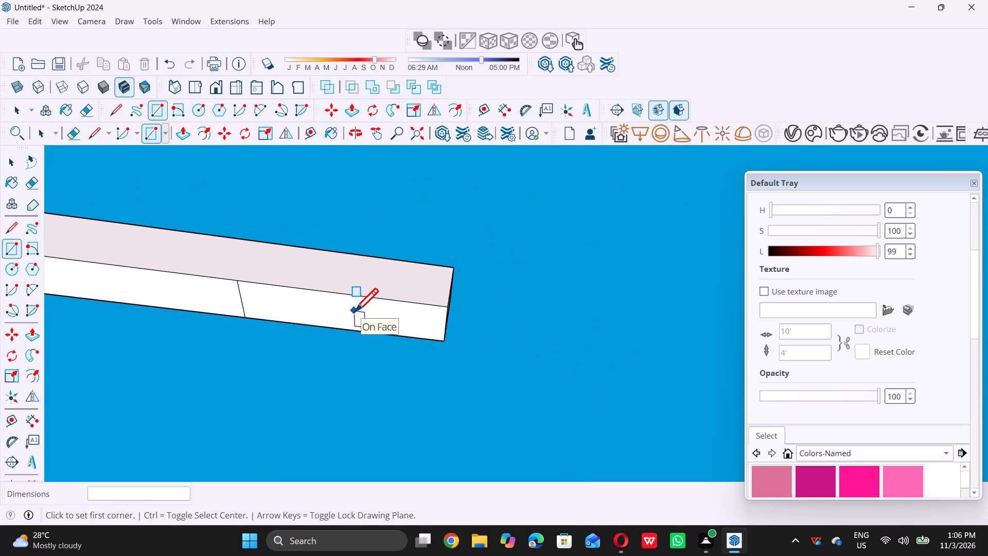
key("space")
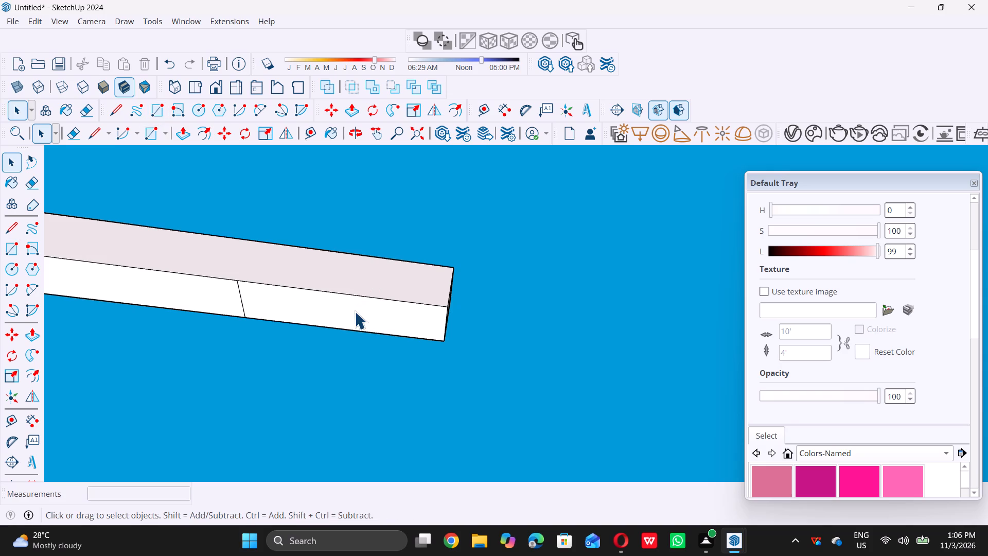
scroll(365, 299, "down", 5)
scroll(379, 325, "up", 2)
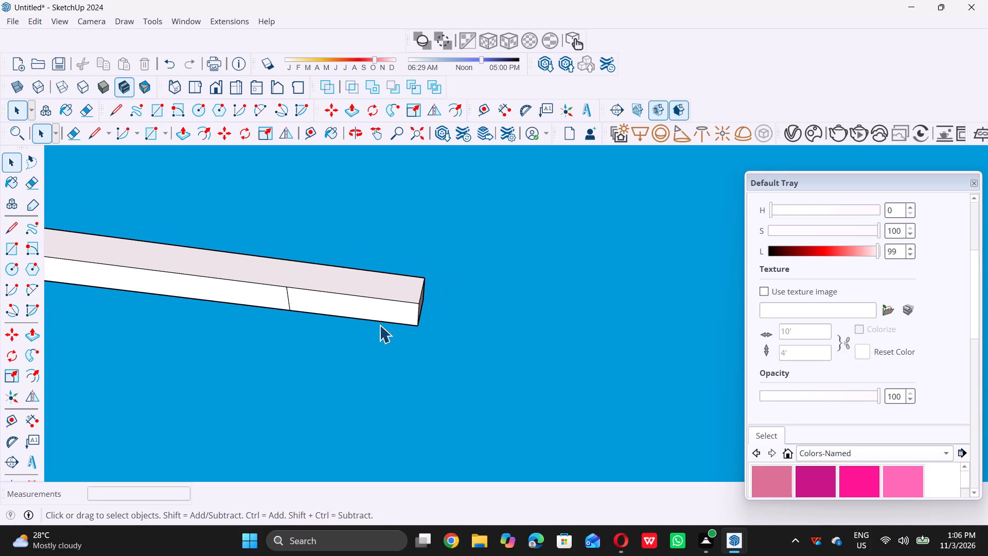
scroll(379, 325, "up", 2)
double_click(377, 305)
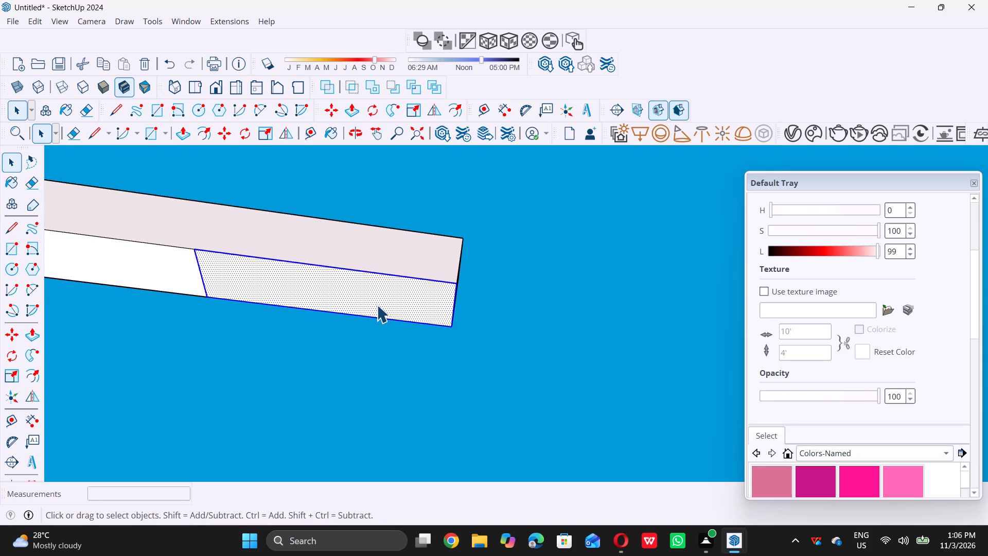
key("p")
left_click(373, 304)
scroll(367, 332, "down", 4)
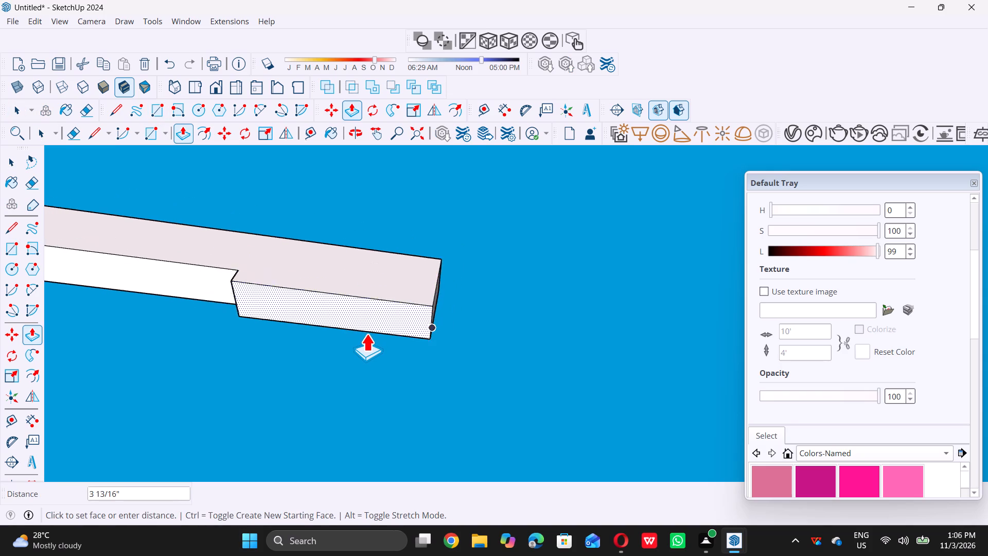
scroll(366, 334, "down", 15)
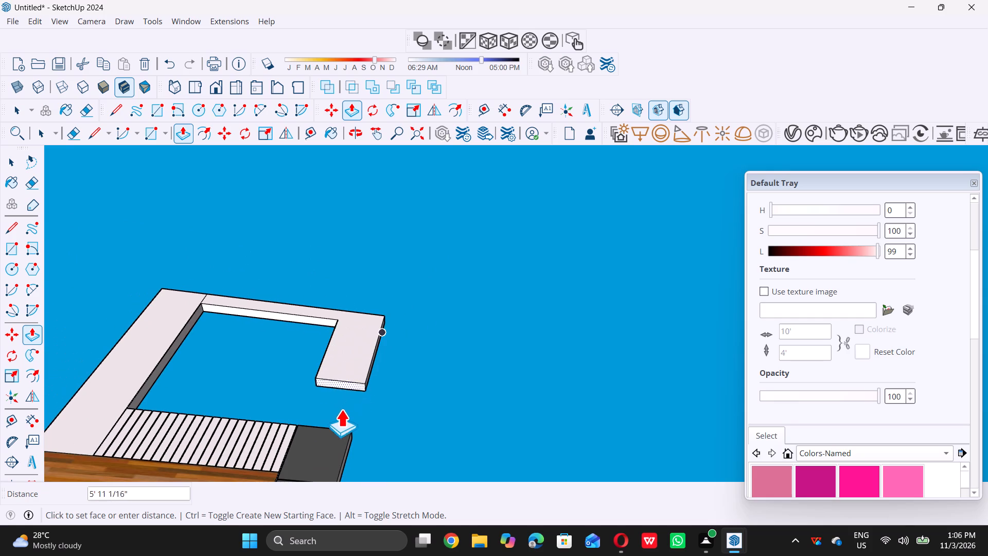
middle_click(340, 412)
middle_click_drag(339, 415, 322, 476)
scroll(357, 428, "up", 9)
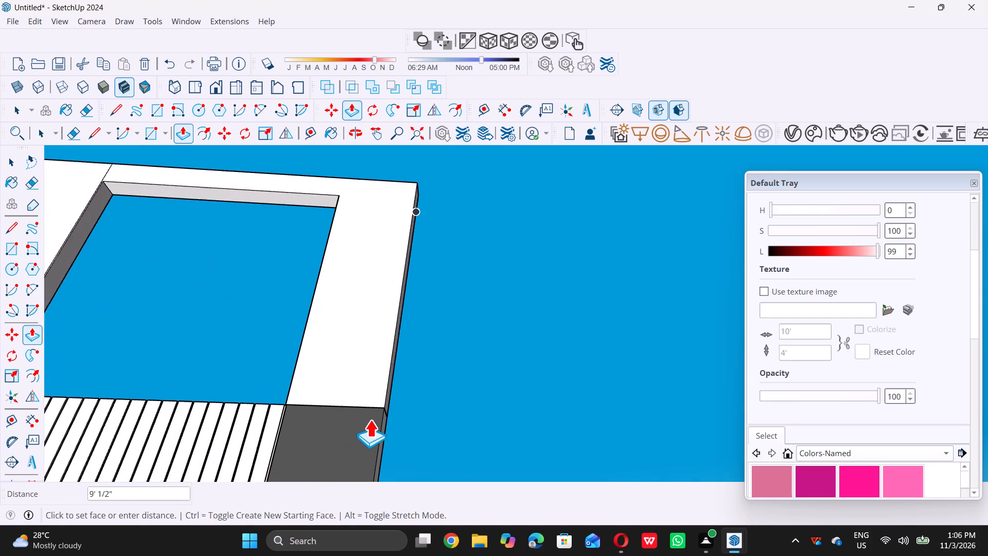
scroll(373, 413, "up", 7)
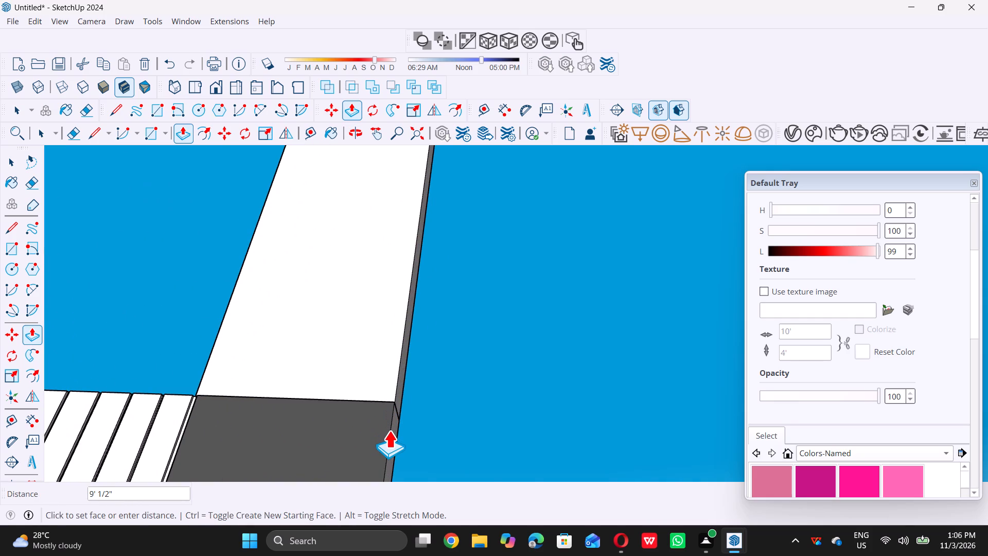
double_click(389, 430)
key("space")
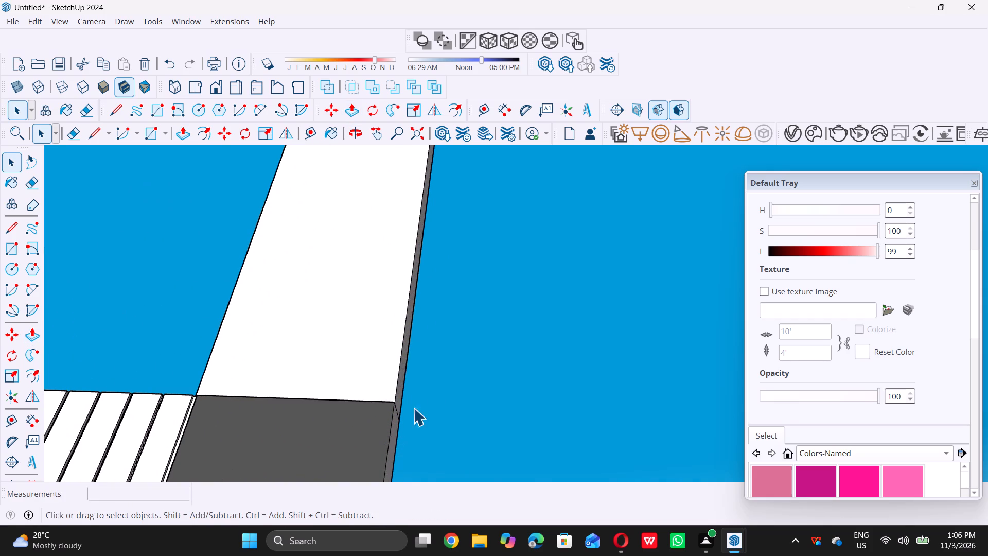
Examine the closed white frame and its second column from the front and at an angle.
scroll(429, 386, "down", 14)
middle_click_drag(384, 323, 379, 370)
middle_click_drag(379, 374, 374, 426)
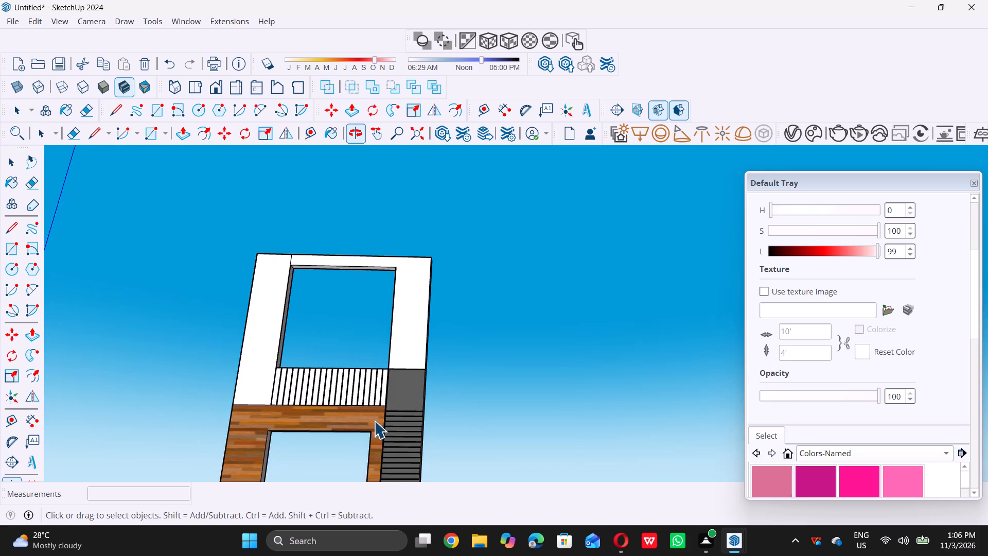
scroll(396, 279, "up", 1)
middle_click_drag(396, 279, 386, 314)
scroll(384, 311, "up", 4)
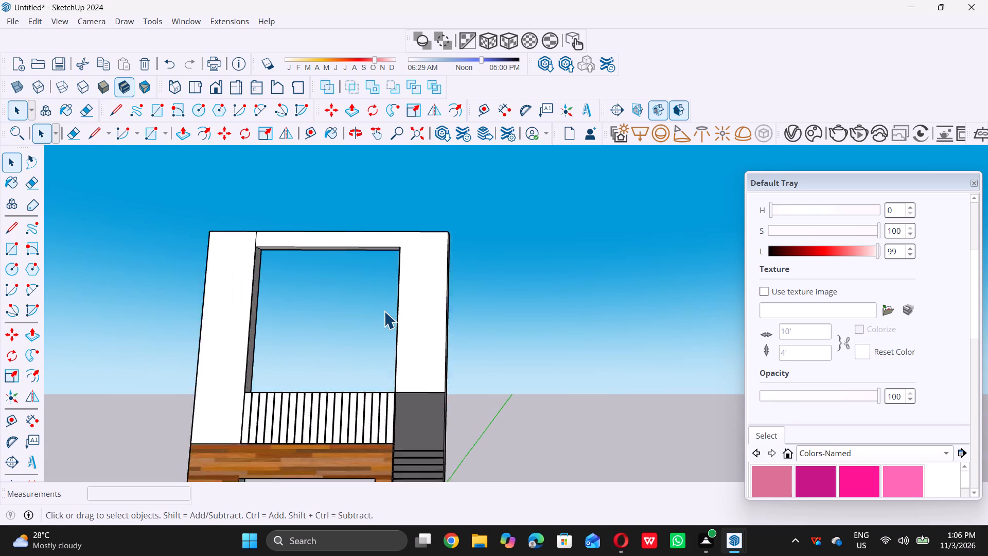
scroll(384, 311, "up", 2)
scroll(403, 308, "down", 4)
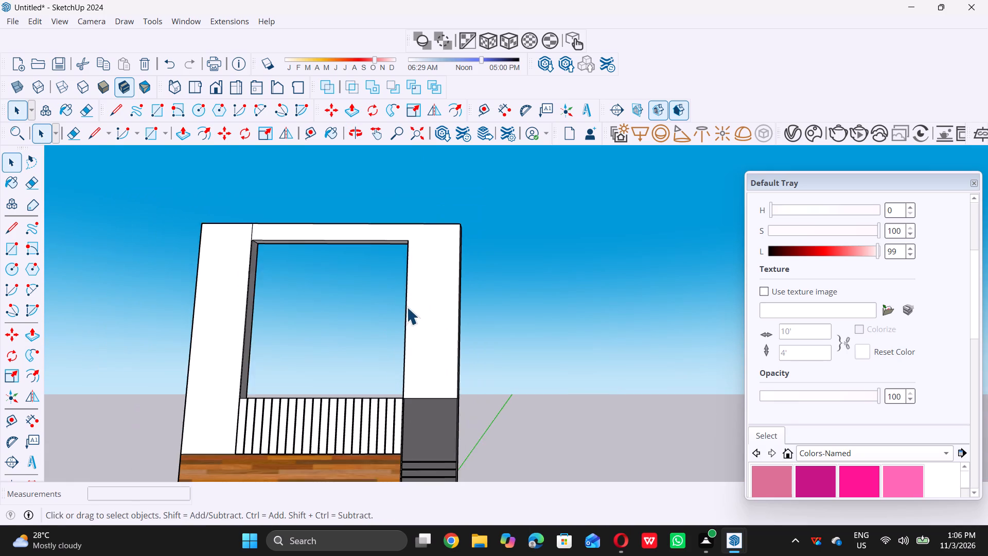
scroll(407, 307, "down", 1)
scroll(410, 317, "up", 1)
scroll(410, 317, "down", 13)
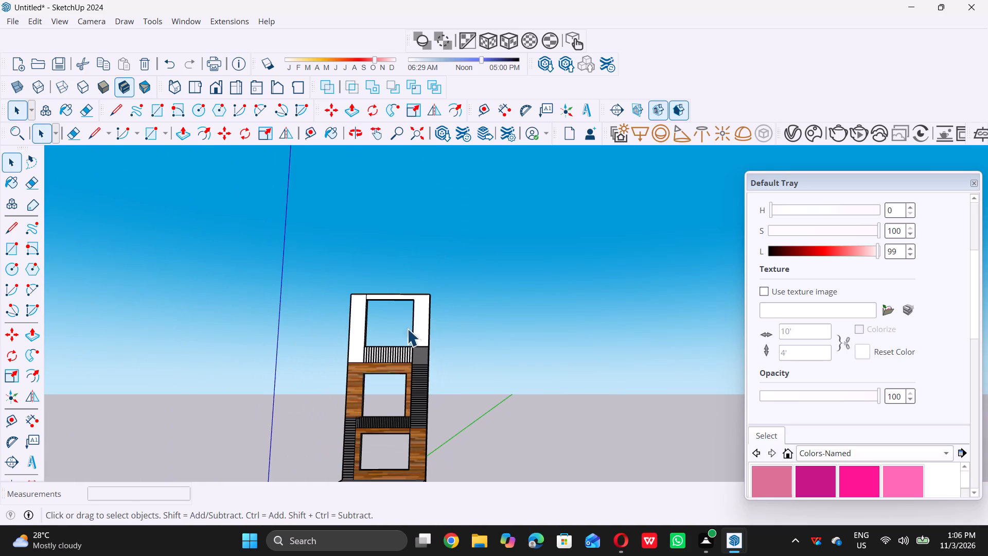
middle_click_drag(374, 317, 482, 339)
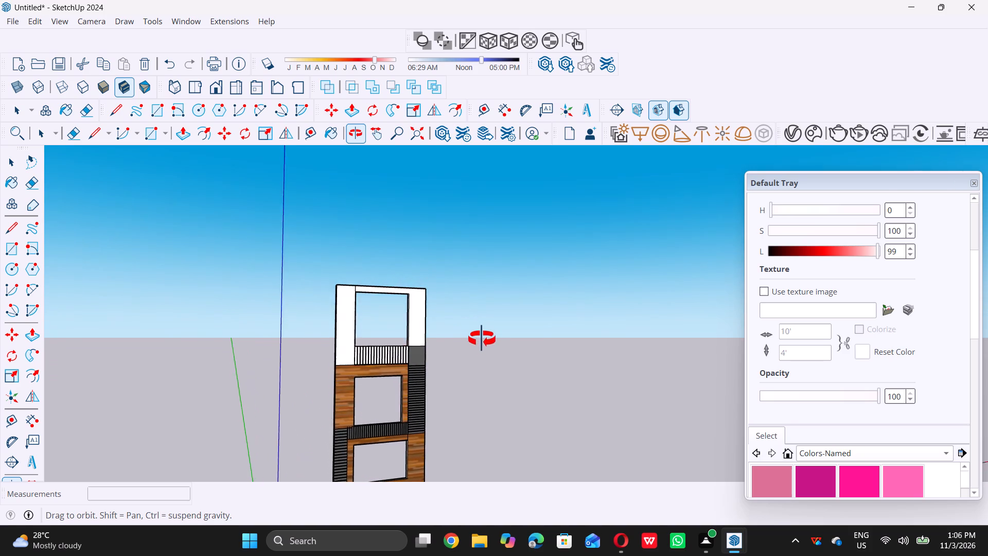
middle_click_drag(482, 339, 484, 339)
middle_click(491, 344)
middle_click_drag(387, 325, 407, 329)
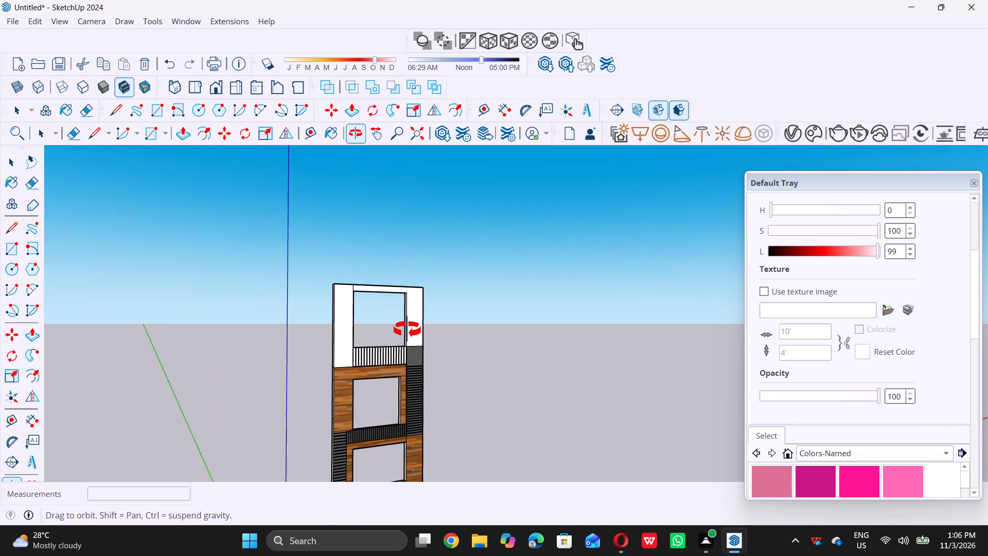
middle_click_drag(407, 329, 410, 332)
middle_click(410, 332)
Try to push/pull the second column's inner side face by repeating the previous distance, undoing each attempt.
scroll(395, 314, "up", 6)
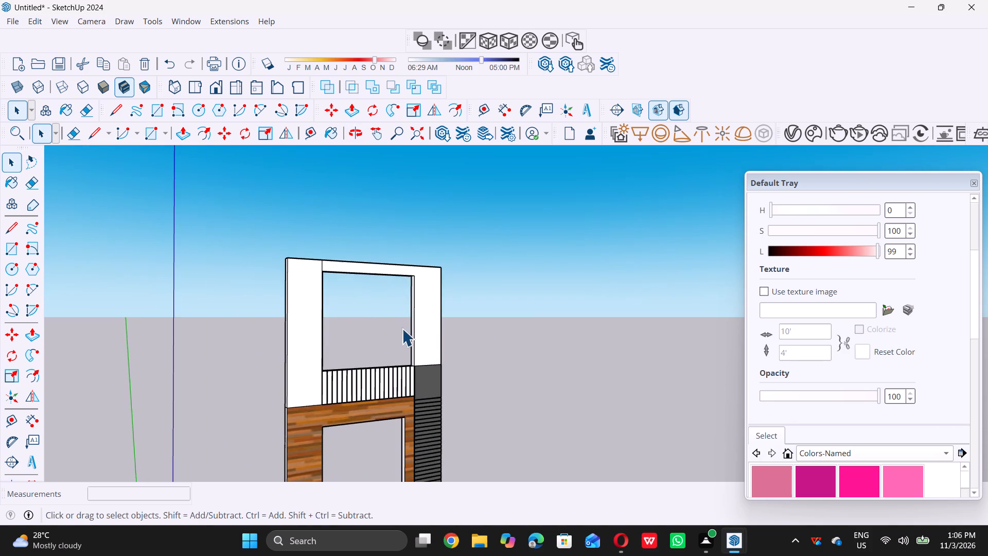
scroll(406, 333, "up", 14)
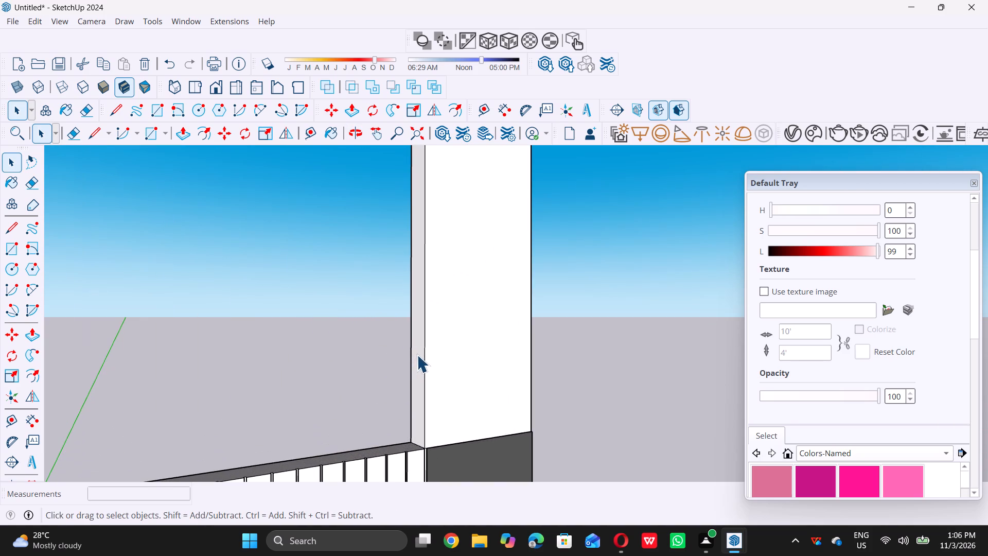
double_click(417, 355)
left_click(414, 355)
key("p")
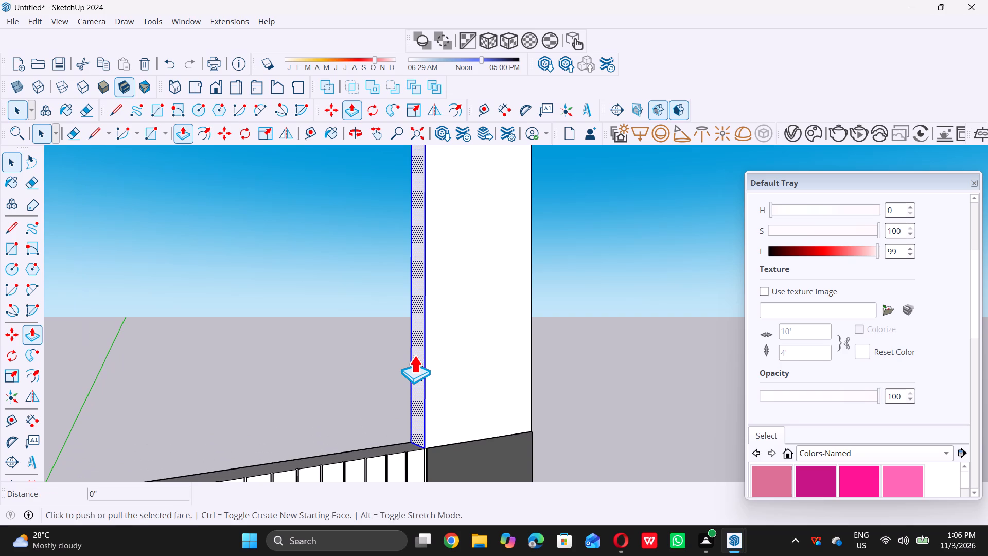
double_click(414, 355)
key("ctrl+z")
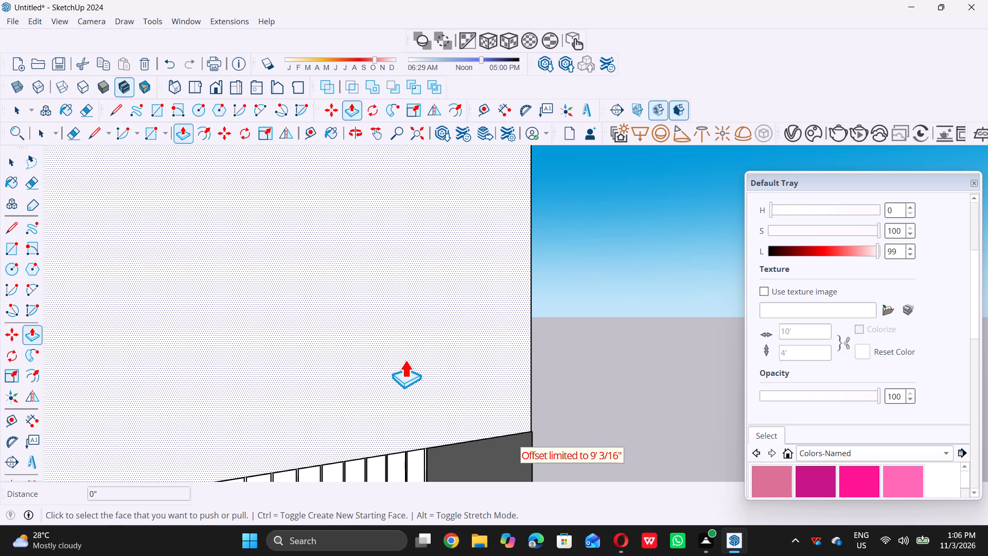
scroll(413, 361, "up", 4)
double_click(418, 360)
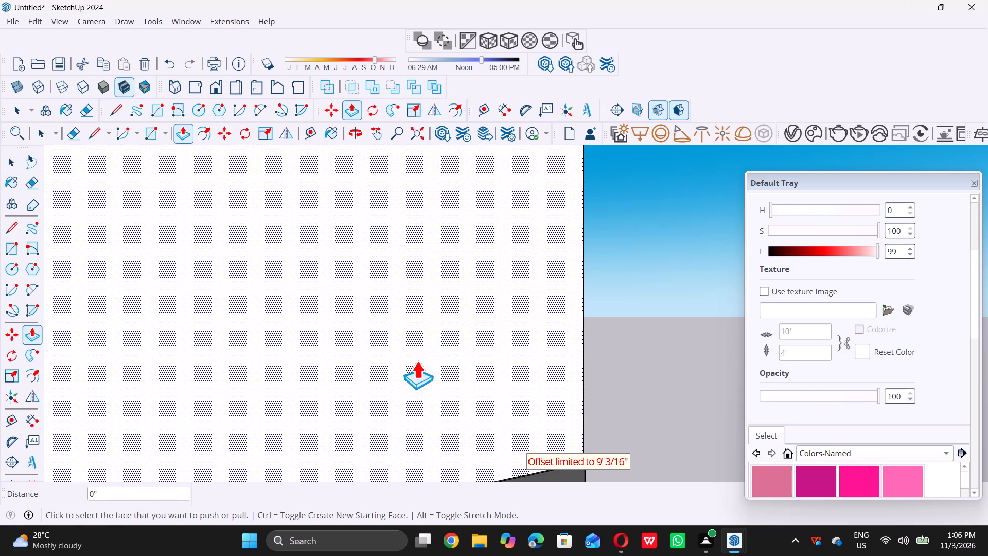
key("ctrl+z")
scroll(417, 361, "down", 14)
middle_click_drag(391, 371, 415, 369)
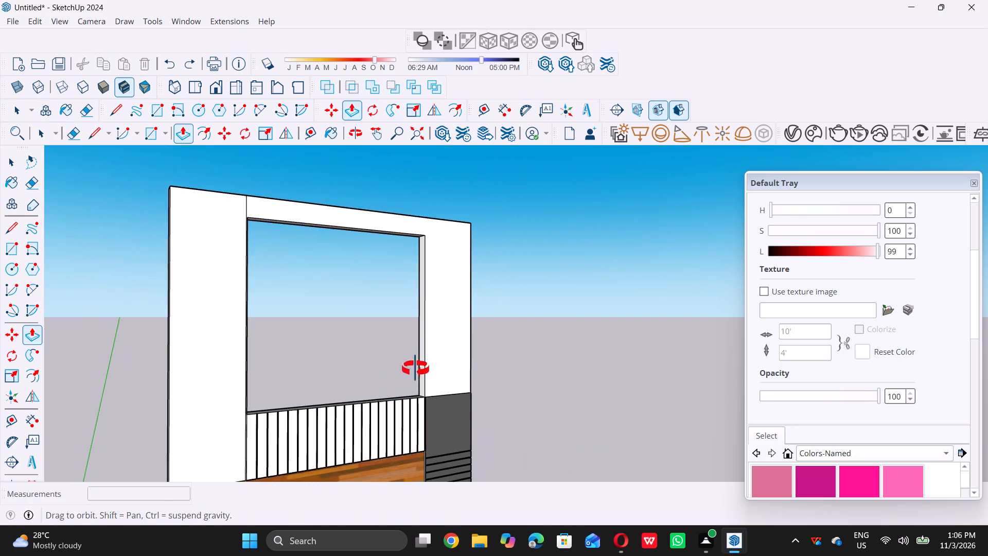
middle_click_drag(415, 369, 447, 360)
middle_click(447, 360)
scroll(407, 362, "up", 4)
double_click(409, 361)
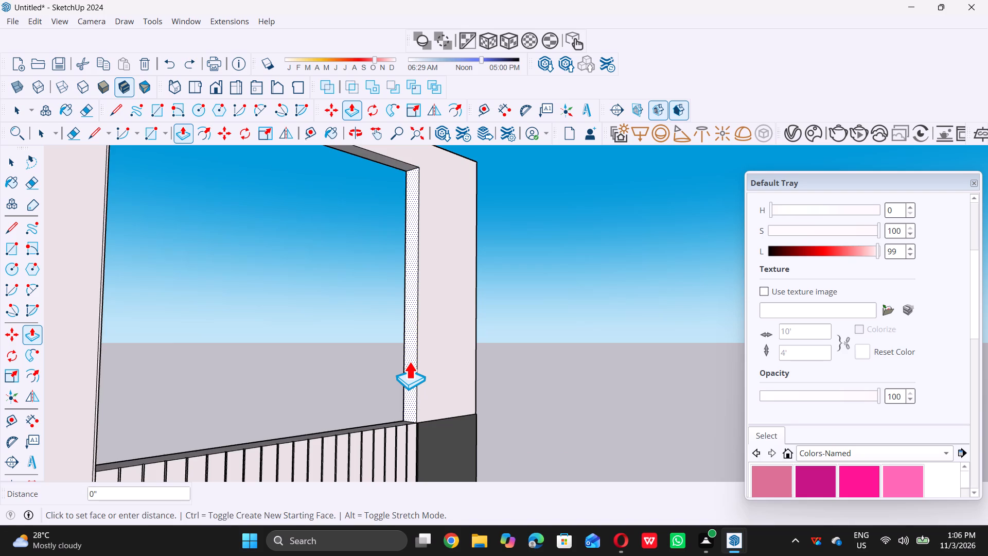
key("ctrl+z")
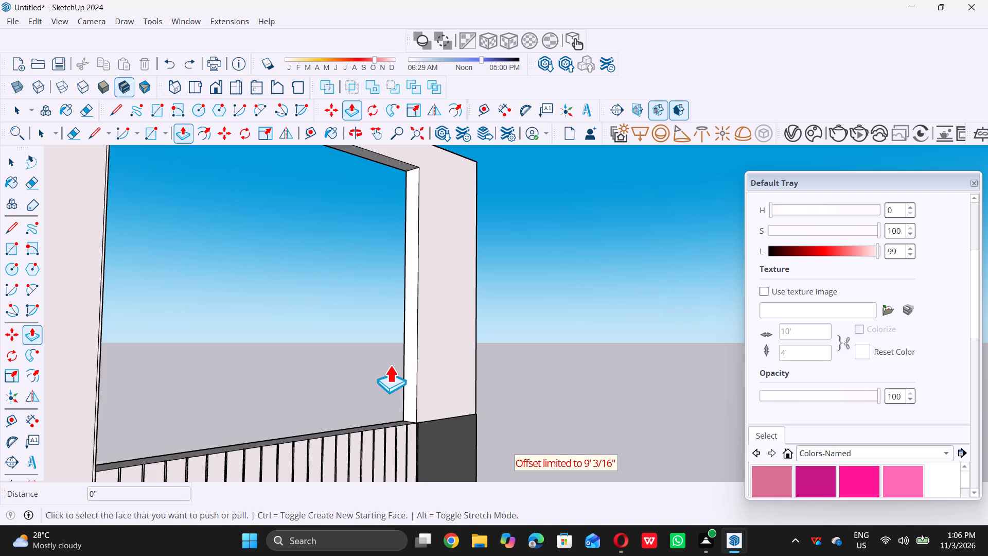
Push/pull the second column's inner side face 1' into the opening to widen the column.
key("space")
scroll(386, 353, "up", 4)
double_click(424, 363)
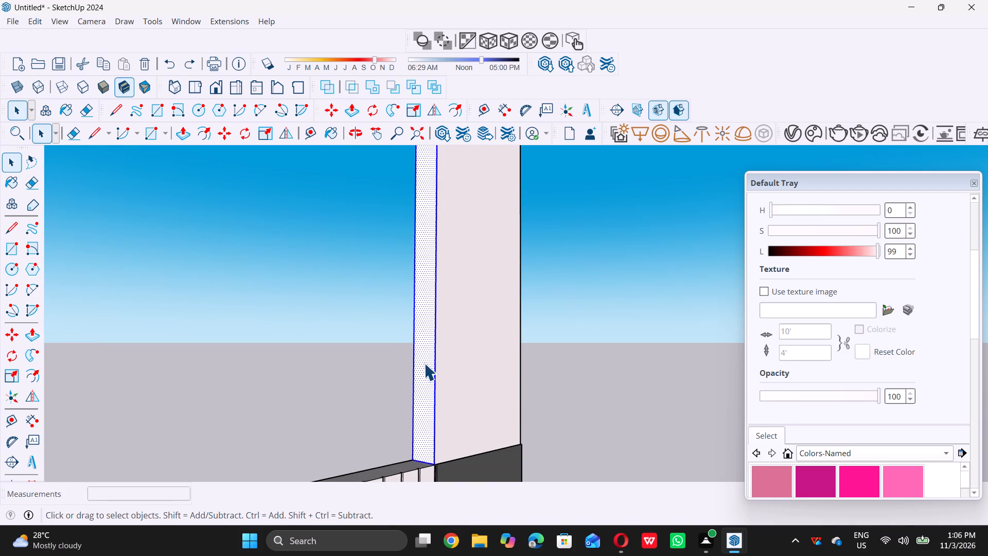
scroll(356, 374, "down", 8)
middle_click_drag(381, 262, 402, 224)
middle_click(402, 224)
scroll(373, 249, "up", 6)
scroll(389, 245, "up", 15)
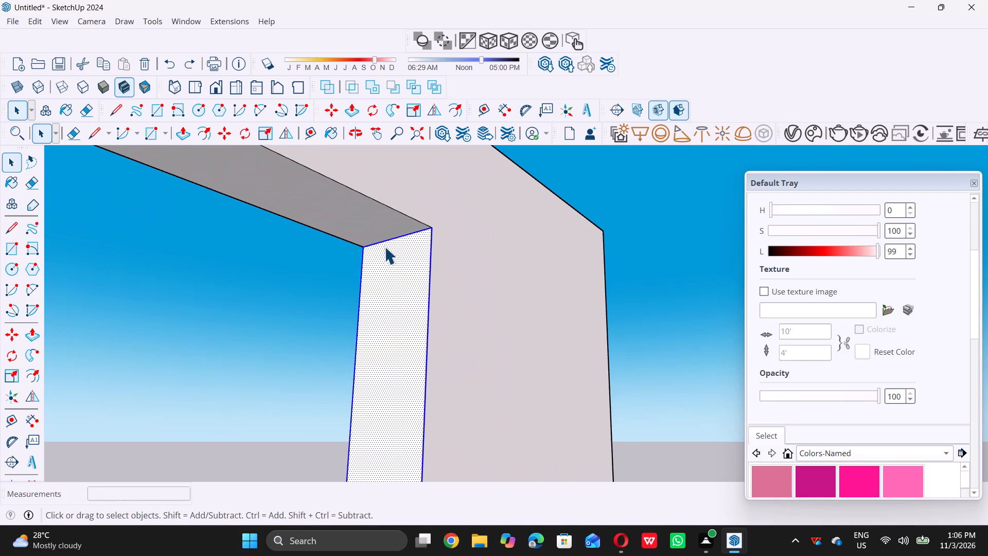
key("p")
left_click(395, 298)
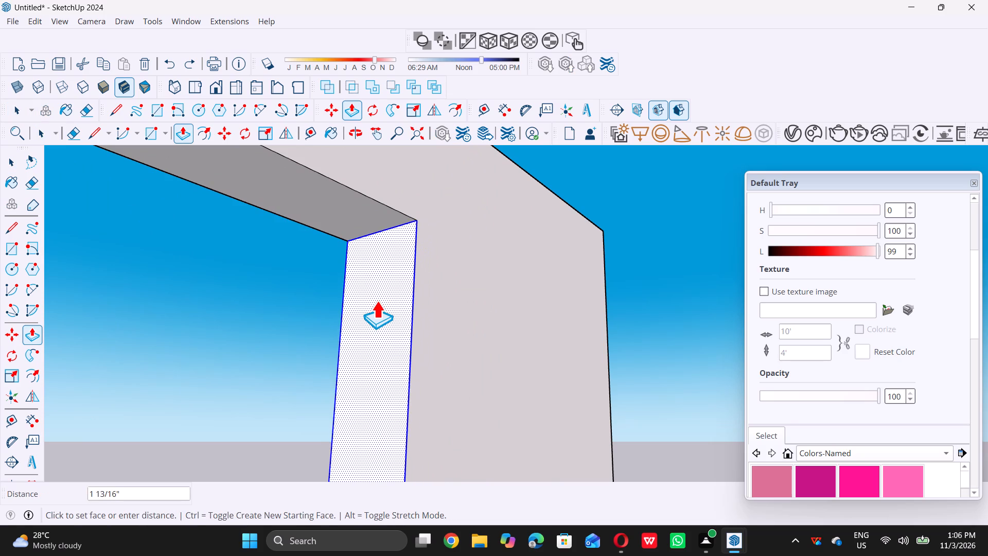
type("1'")
key("Return")
key("space")
Clear the selection and examine the widened column against the grooved band and dark panel from the front.
scroll(377, 301, "down", 5)
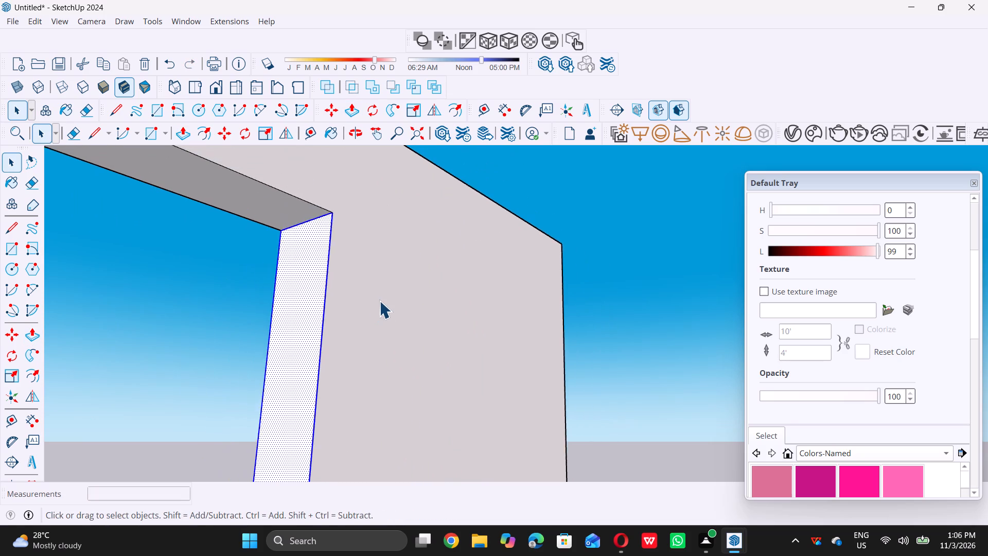
scroll(379, 301, "down", 18)
triple_click(537, 286)
left_click(537, 286)
middle_click_drag(537, 317, 511, 328)
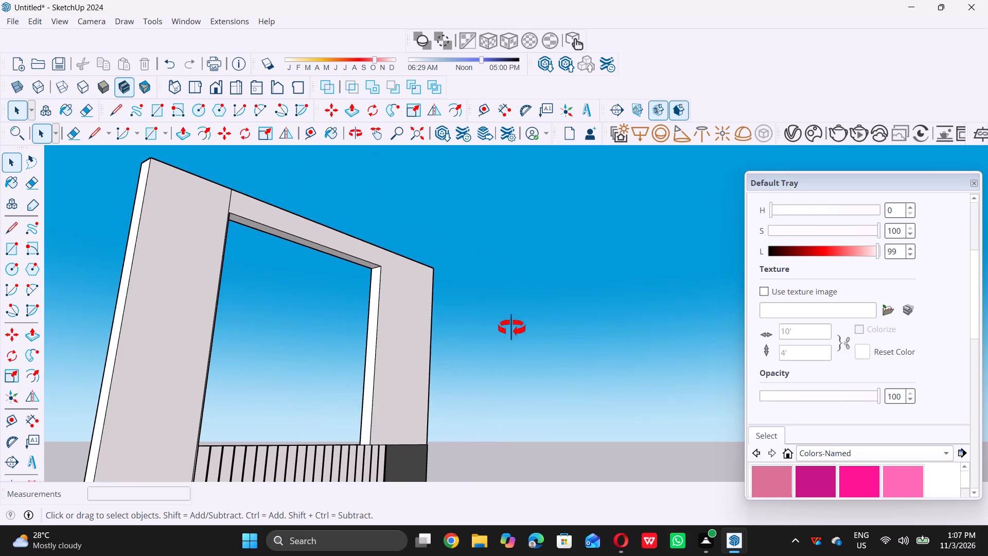
middle_click_drag(511, 328, 343, 361)
middle_click(343, 361)
middle_click_drag(522, 362, 504, 352)
scroll(503, 350, "down", 9)
scroll(484, 303, "down", 4)
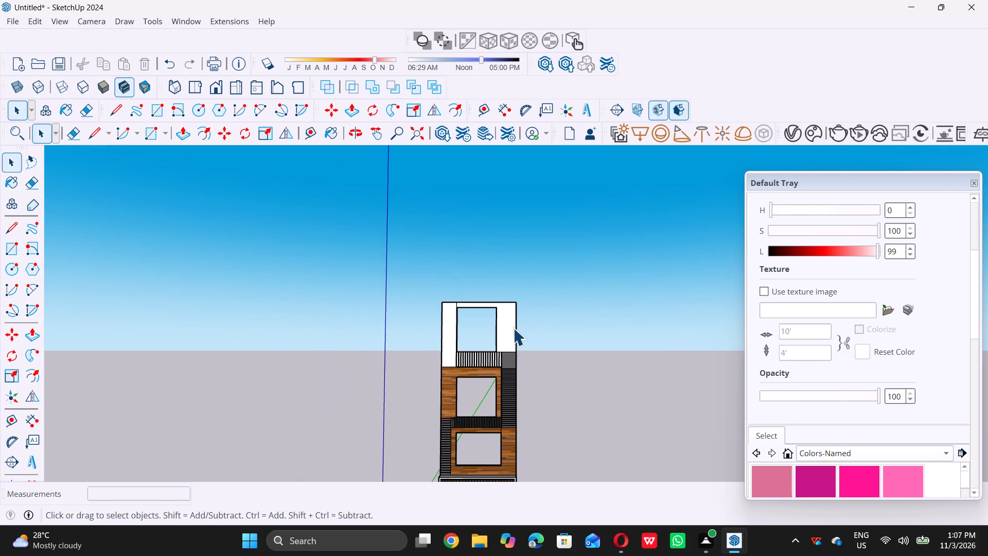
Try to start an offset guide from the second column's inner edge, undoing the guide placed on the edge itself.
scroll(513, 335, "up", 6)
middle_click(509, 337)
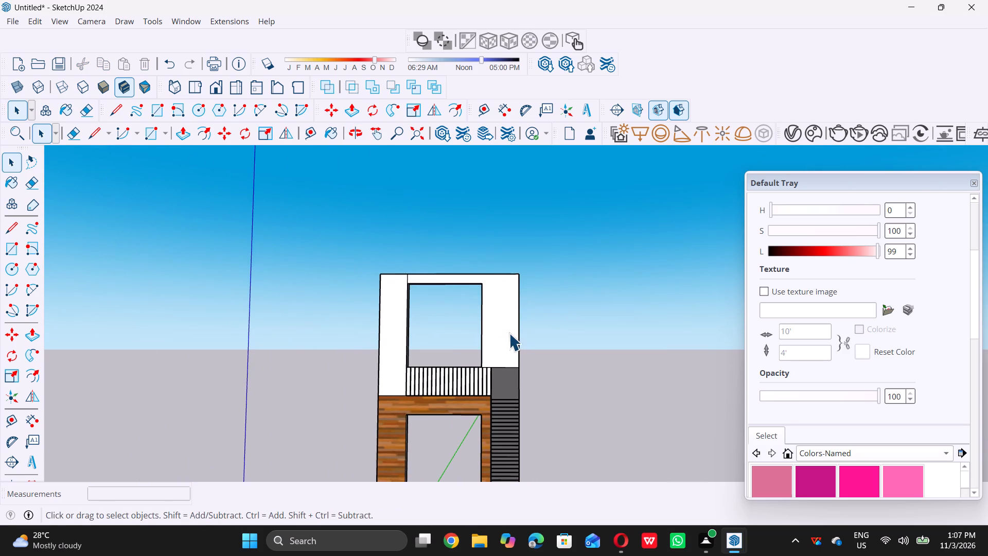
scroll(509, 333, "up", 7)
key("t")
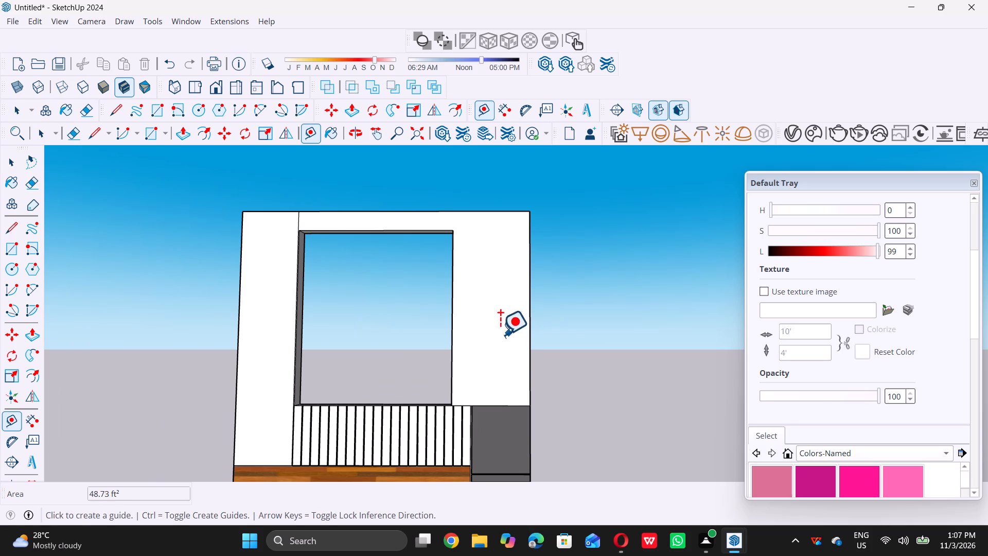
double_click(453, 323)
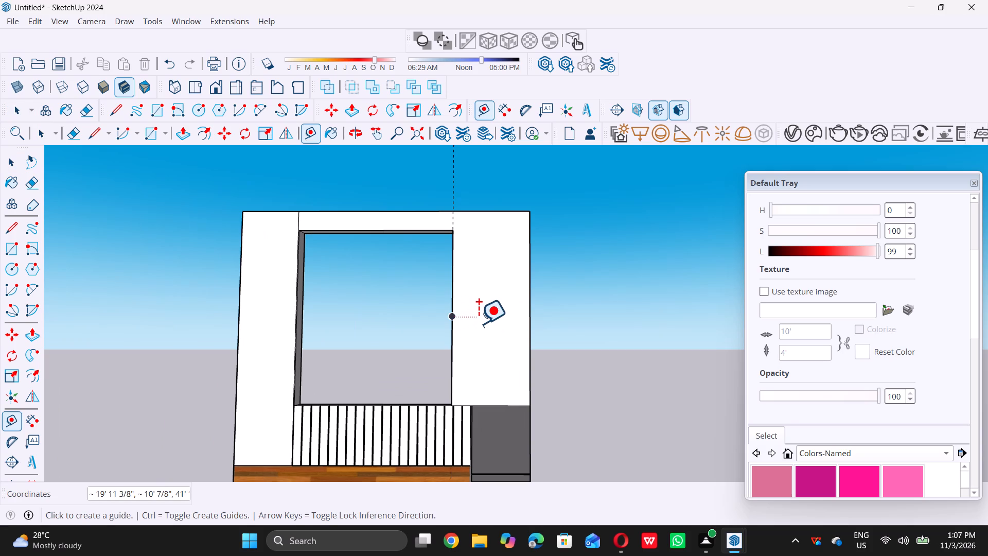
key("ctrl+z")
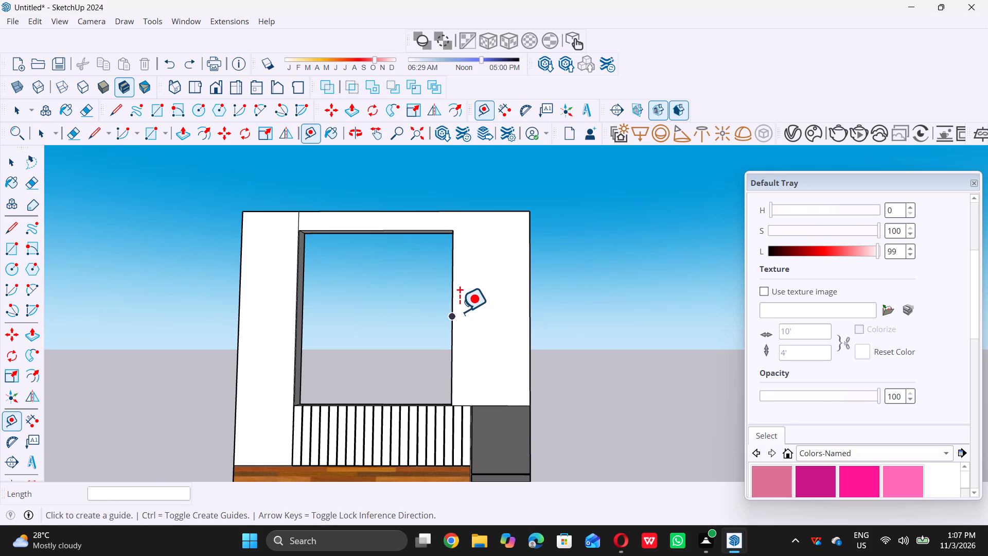
Place a vertical guide 1' from the second column's inner edge, across the column's white front face.
left_click(455, 300)
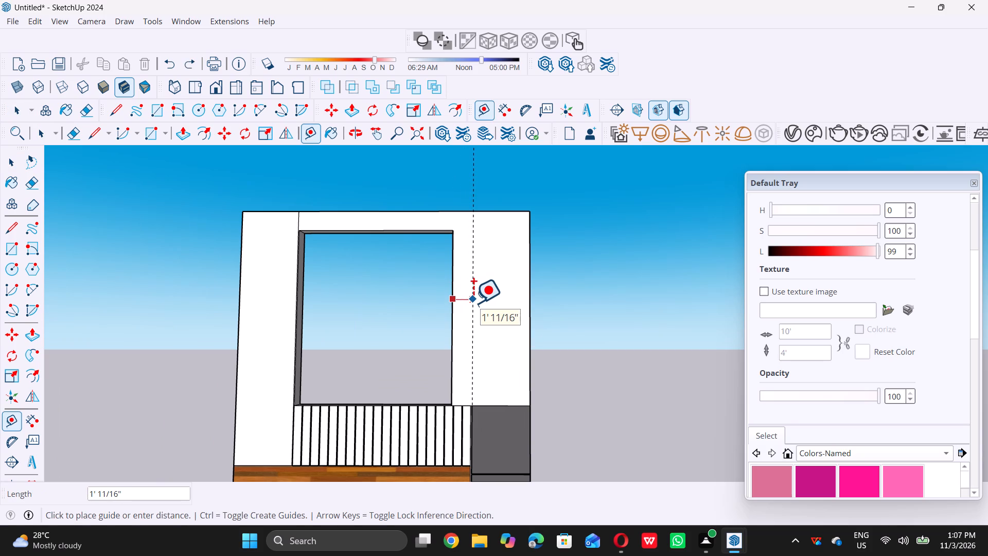
key("1")
key("apostrophe")
key("Return")
key("space")
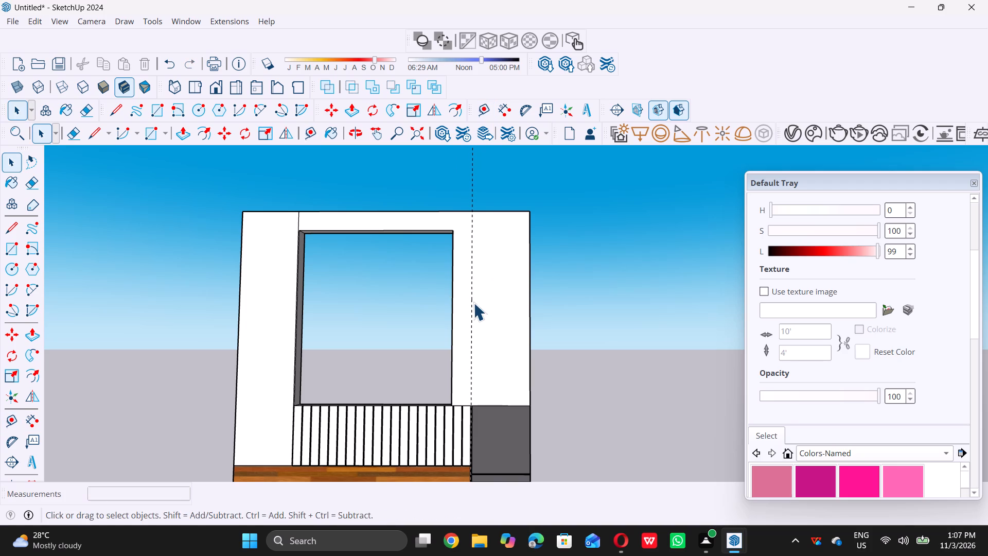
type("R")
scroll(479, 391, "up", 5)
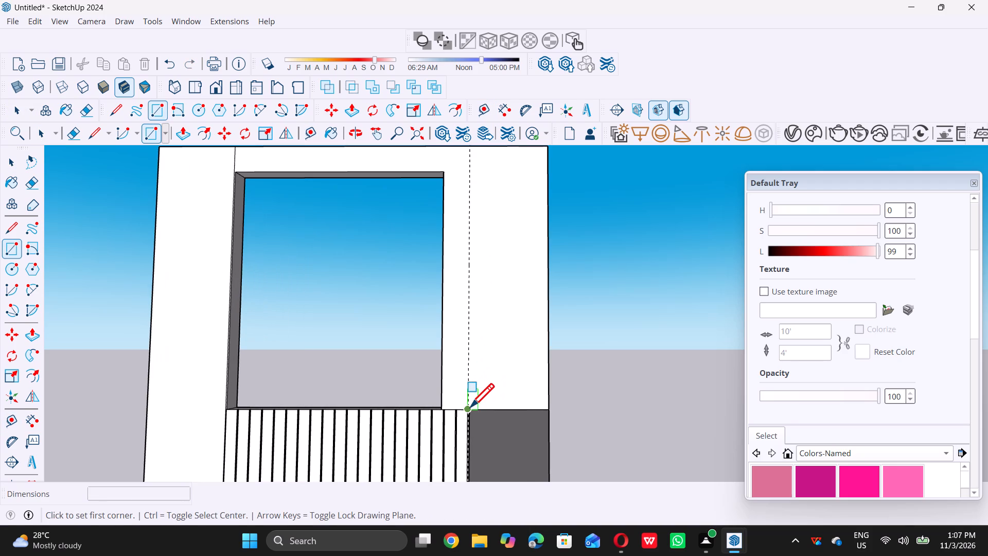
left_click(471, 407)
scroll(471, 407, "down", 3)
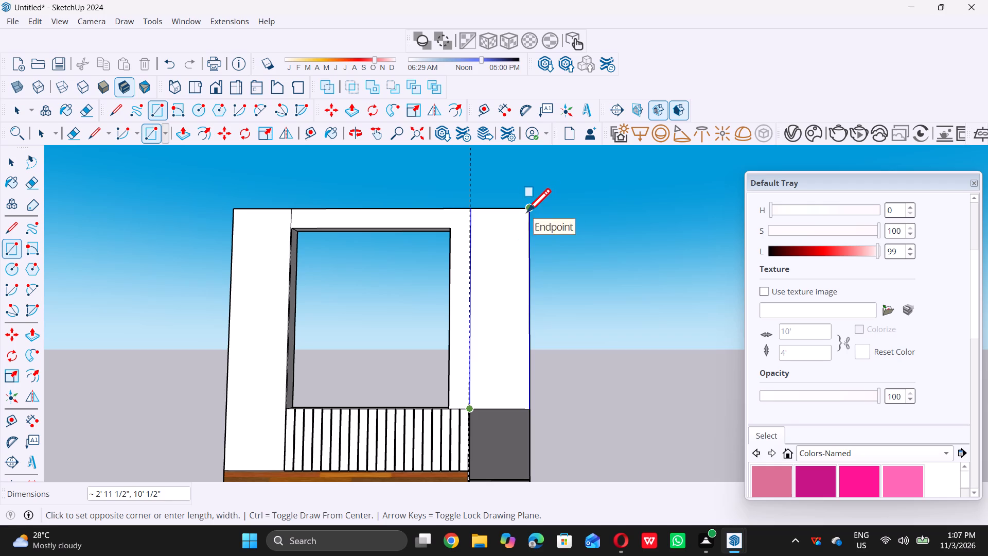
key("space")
Draw a 3' by 10' 1/2" rectangle on the second column's front, from the guide's intersection with its bottom edge to the outer top corner.
key("r")
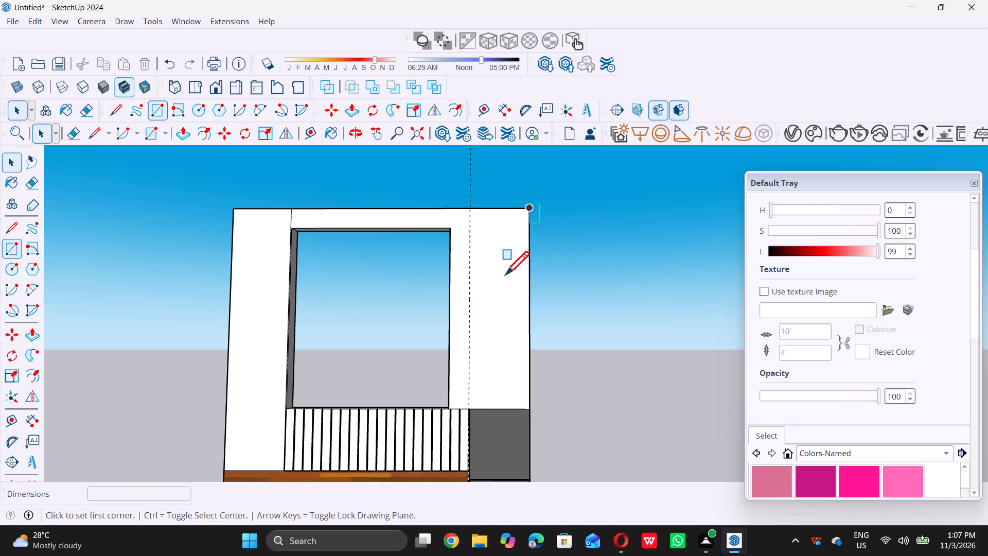
scroll(472, 338, "up", 5)
scroll(471, 403, "up", 5)
scroll(470, 451, "up", 10)
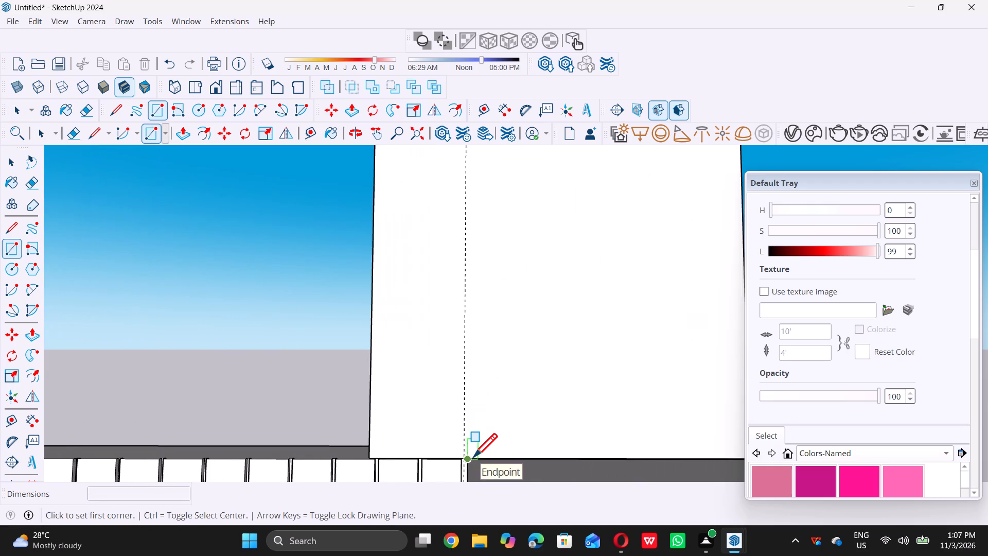
scroll(473, 457, "up", 20)
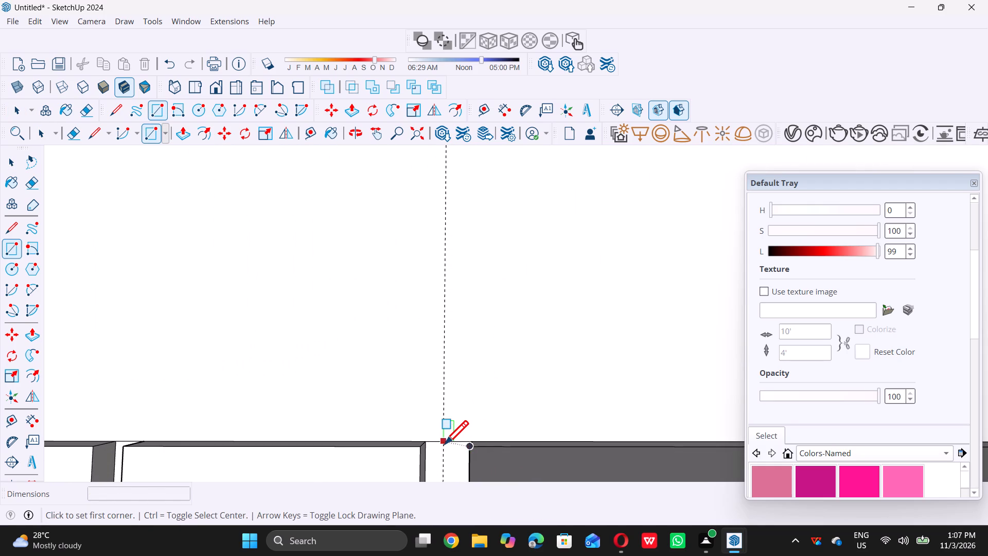
left_click(445, 442)
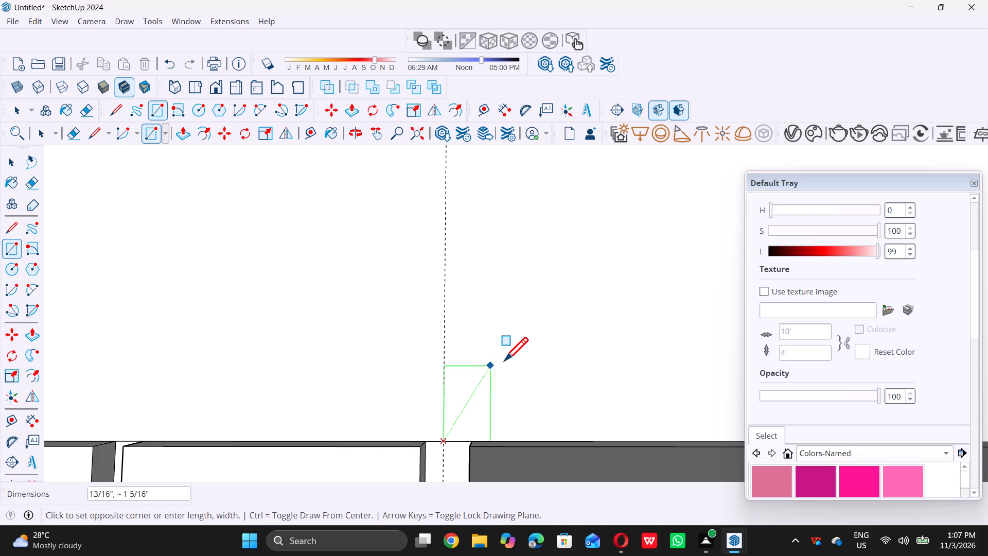
scroll(498, 353, "down", 20)
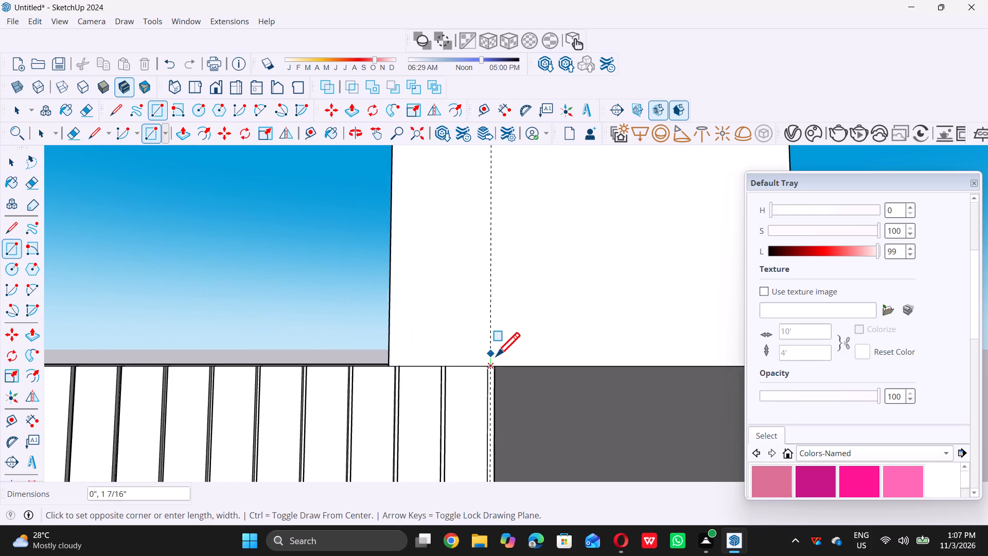
scroll(496, 356, "down", 20)
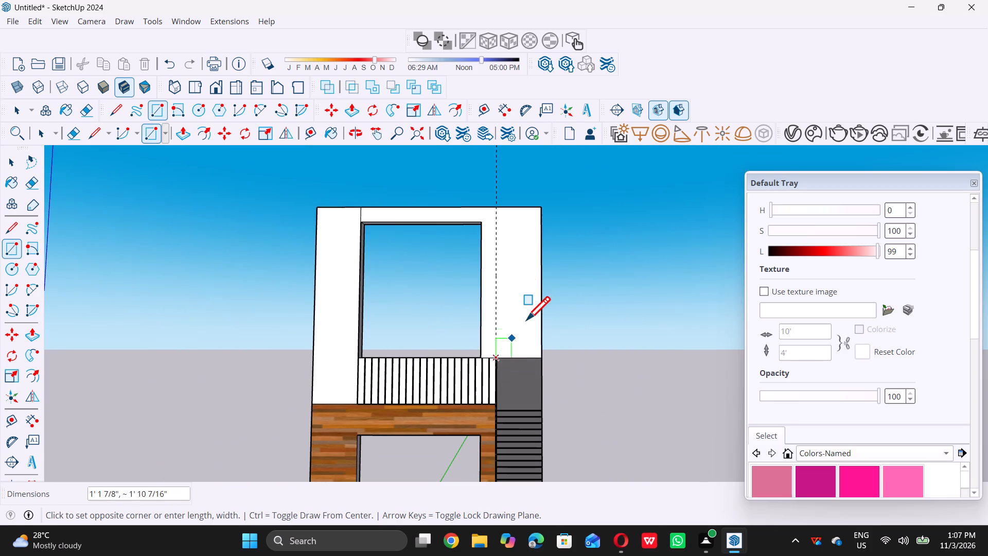
triple_click(541, 210)
double_click(541, 210)
key("space")
Examine the whole tower facade from the front and slightly above, checking the divided column against the storeys below.
scroll(448, 294, "down", 5)
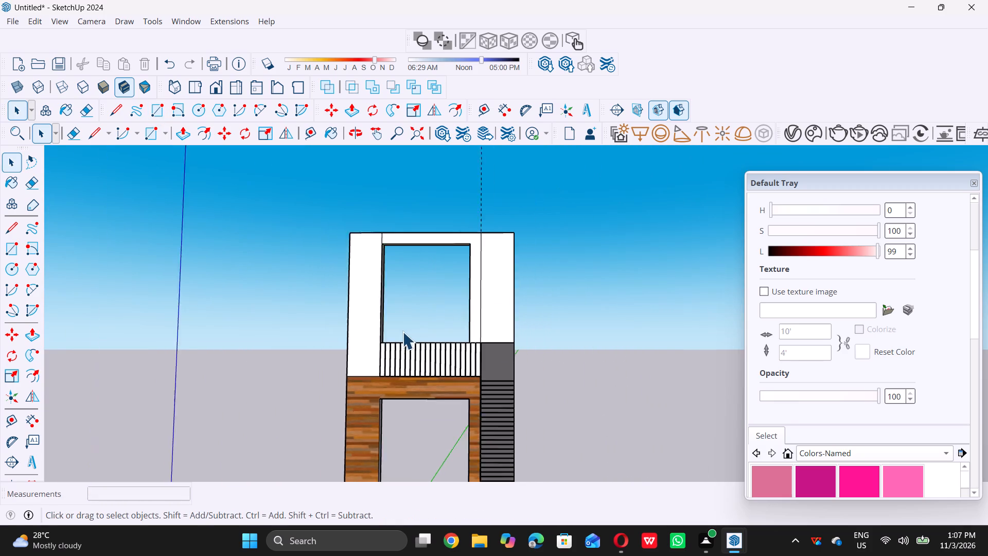
scroll(402, 332, "down", 5)
middle_click(443, 322)
middle_click_drag(443, 314, 400, 352)
scroll(421, 332, "down", 1)
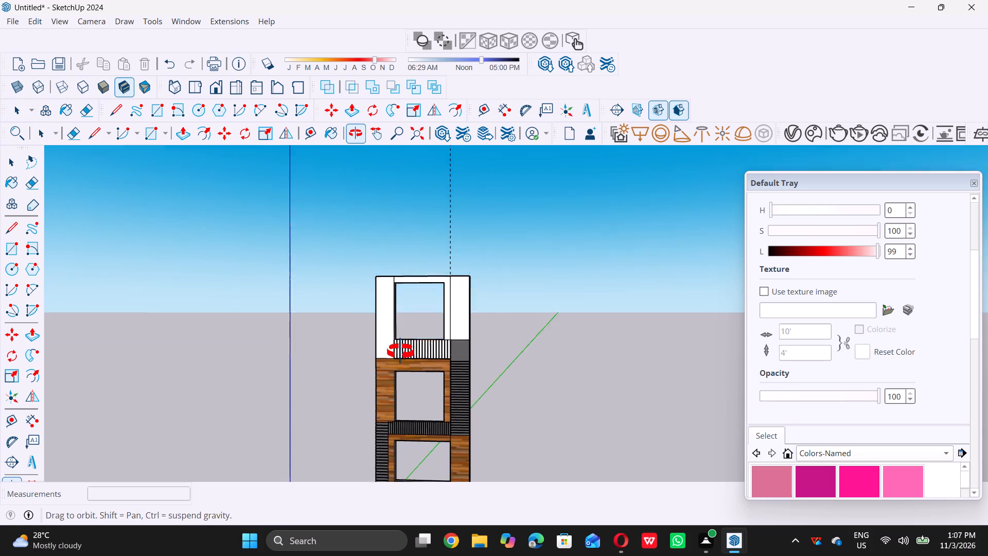
middle_click_drag(400, 352, 398, 354)
scroll(429, 310, "up", 6)
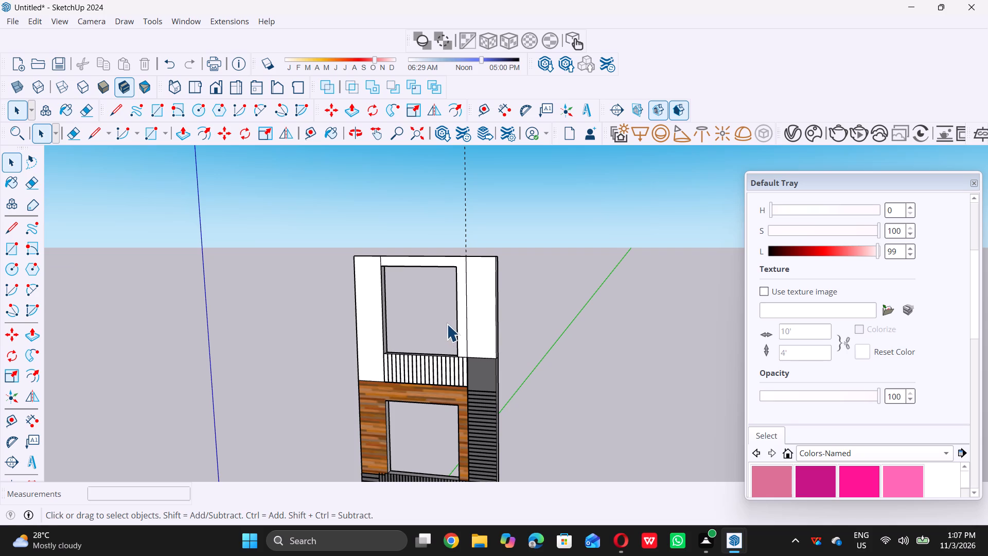
scroll(447, 320, "down", 6)
middle_click_drag(443, 320, 450, 311)
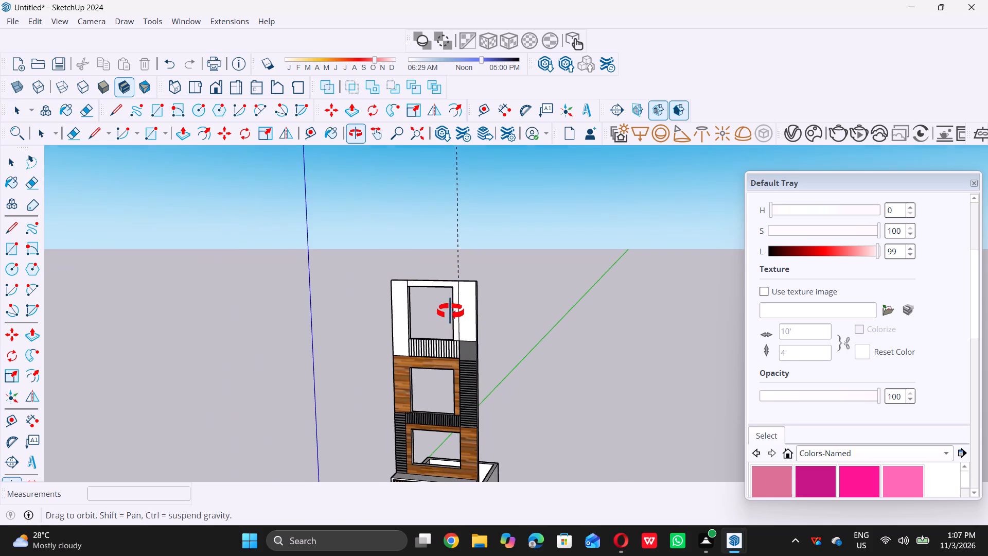
middle_click_drag(450, 311, 460, 304)
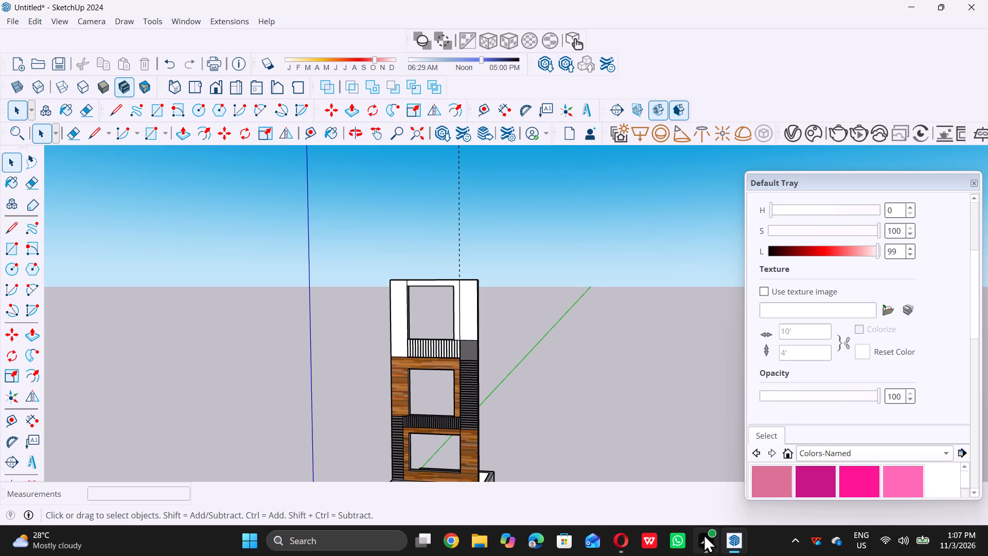
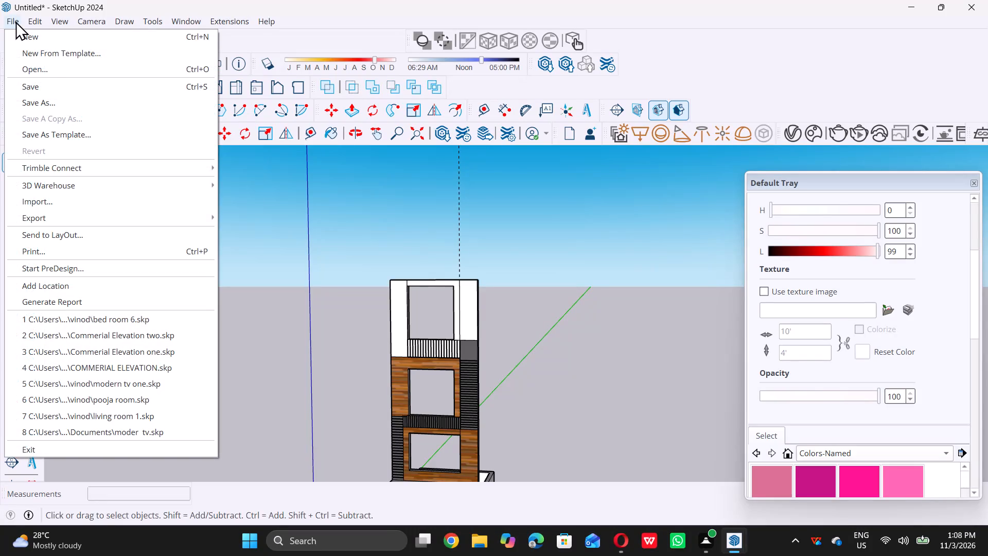
Save the model as "Commerial Elevation three" in the vinod folder on the Desktop.
triple_click(55, 100)
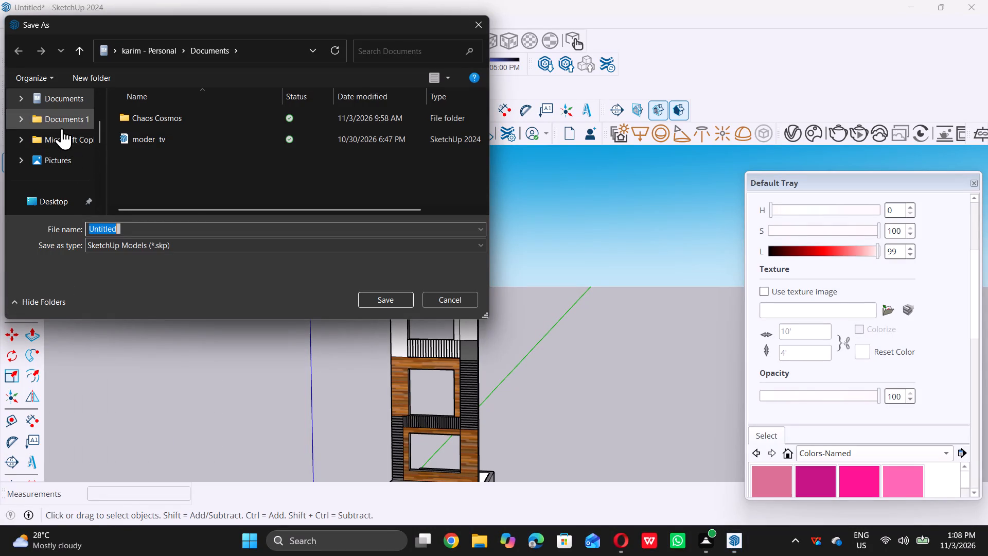
scroll(62, 128, "down", 1)
triple_click(61, 130)
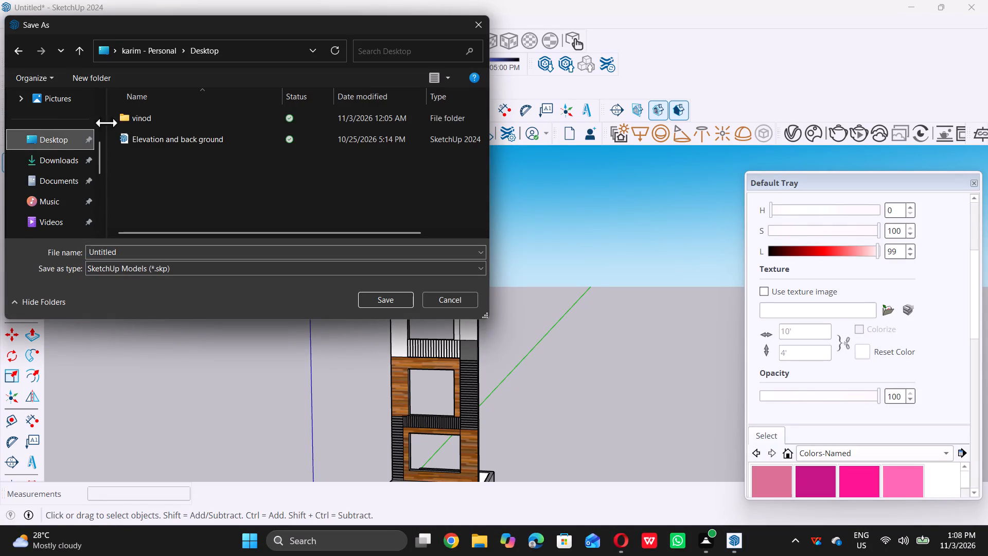
triple_click(139, 113)
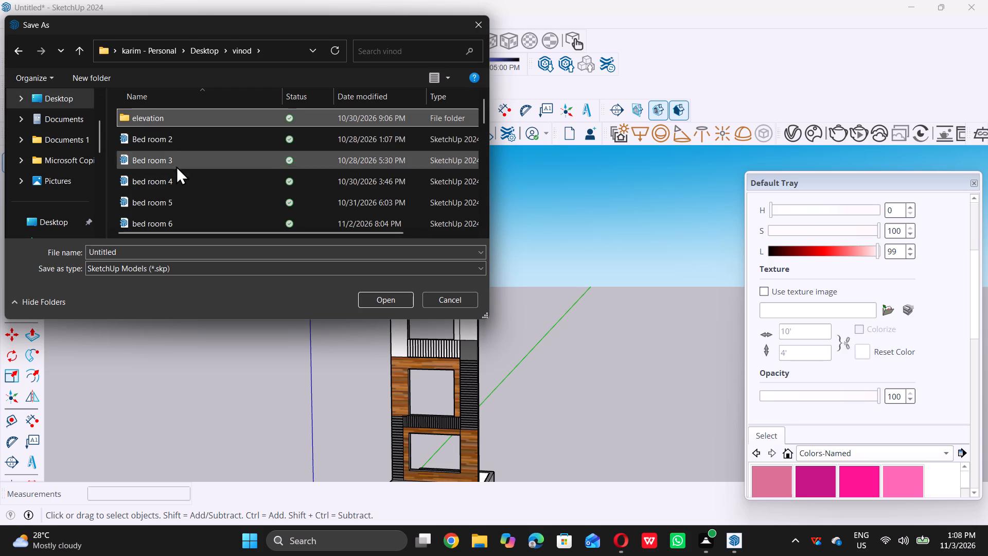
double_click(174, 253)
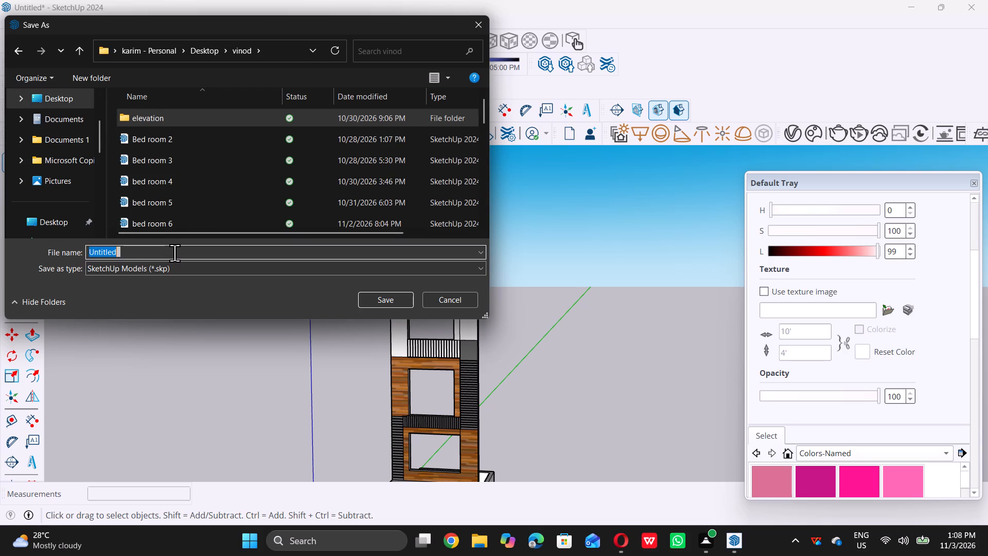
key("BackSpace")
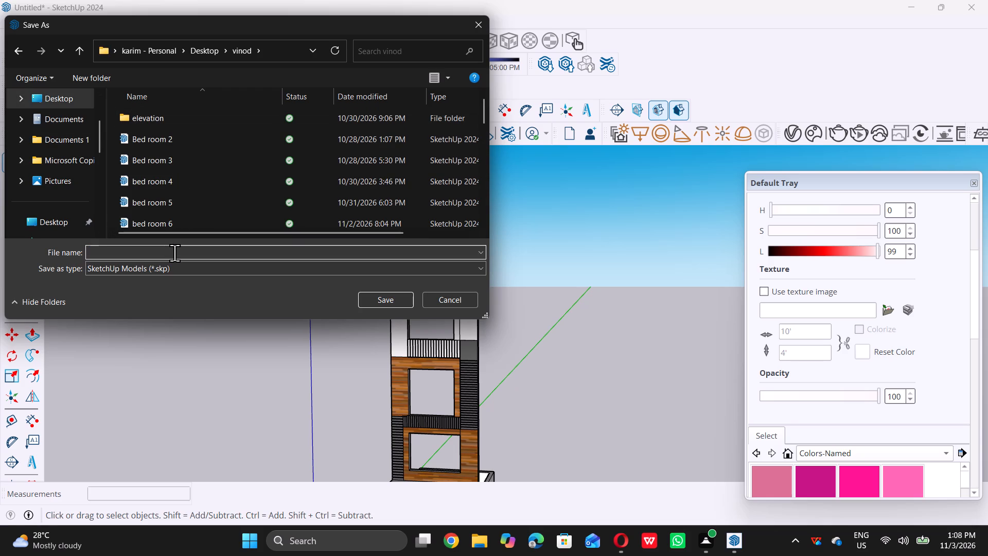
key("c")
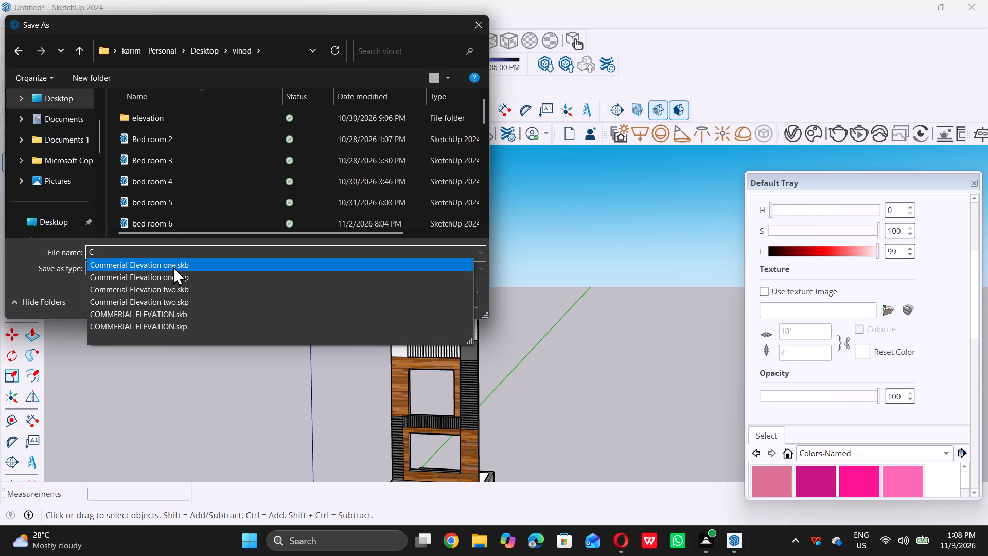
left_click(169, 297)
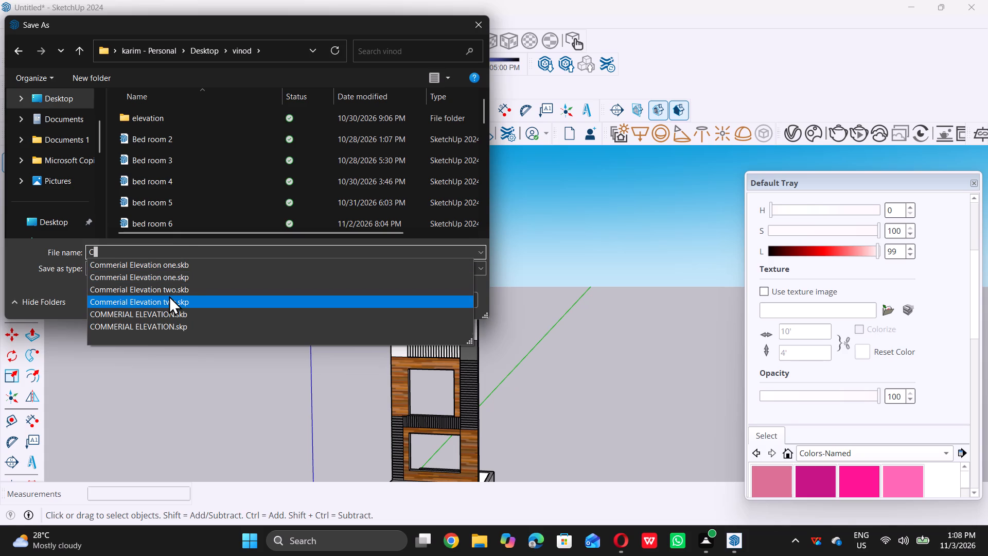
double_click(202, 250)
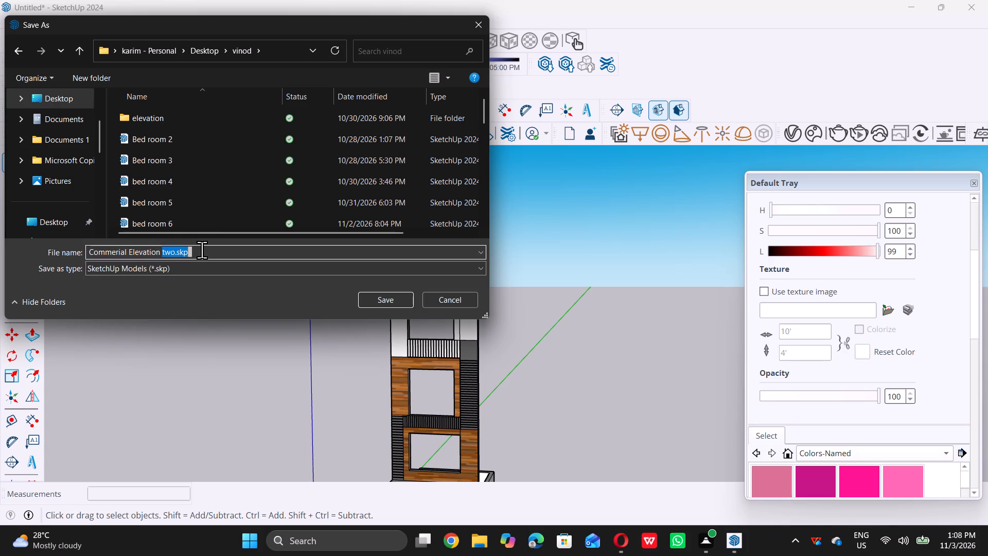
double_click(202, 250)
key("BackSpace")
key("t")
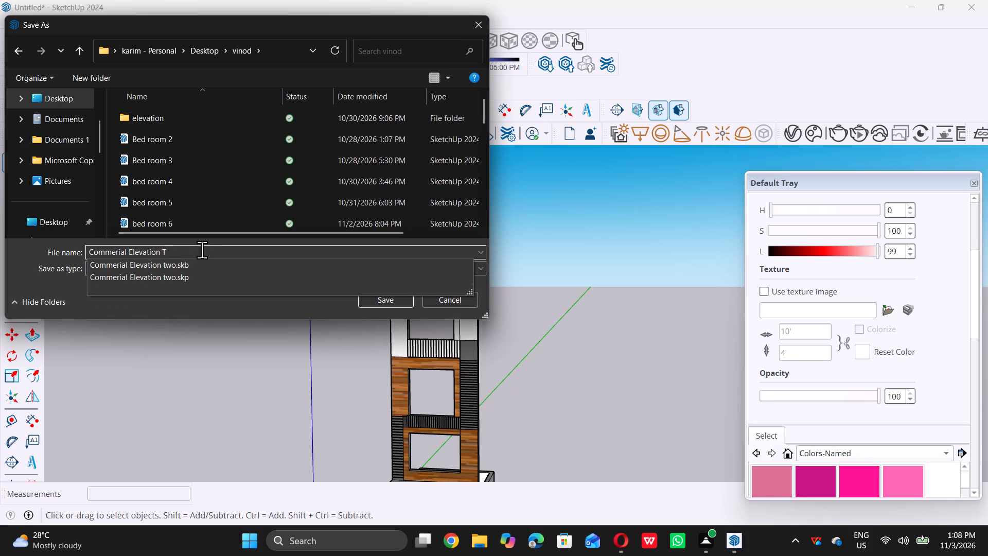
key("h")
type("REE")
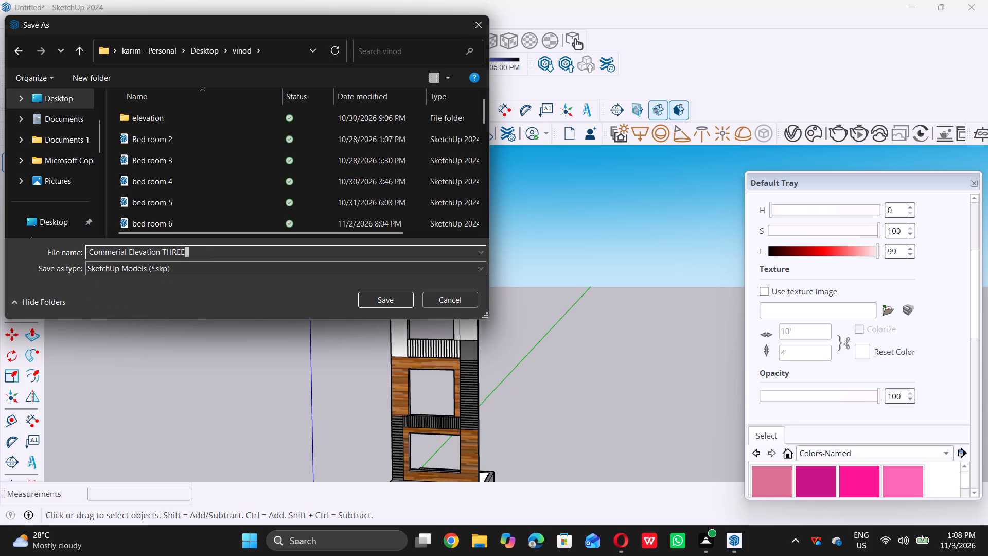
key("BackSpace")
key("BackSpace")
key("BackSpace")
key("BackSpace")
key("BackSpace")
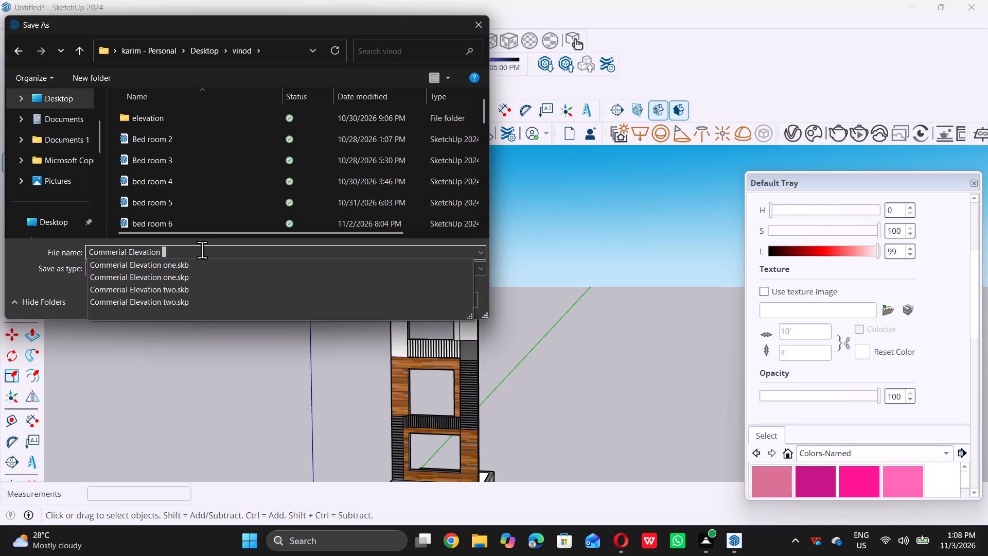
type("three")
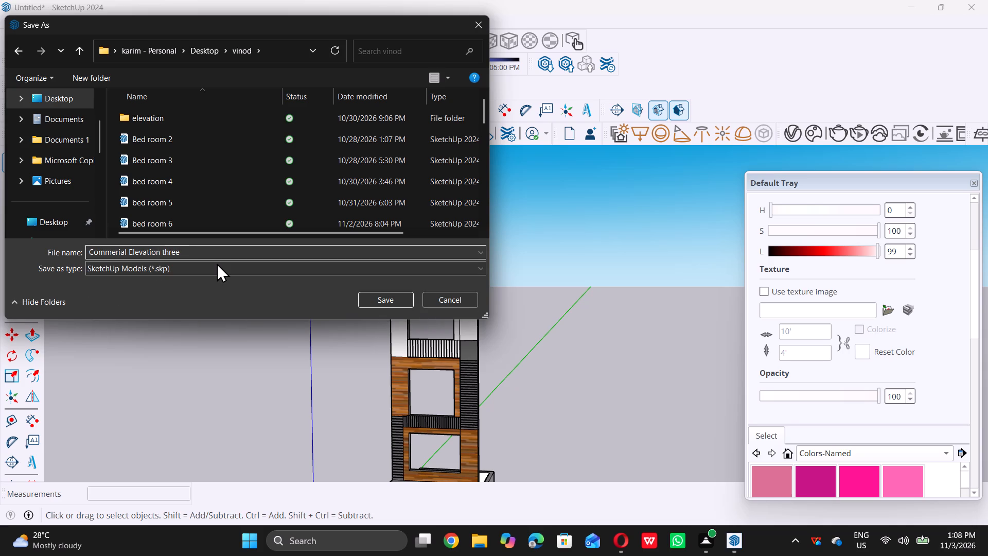
double_click(379, 300)
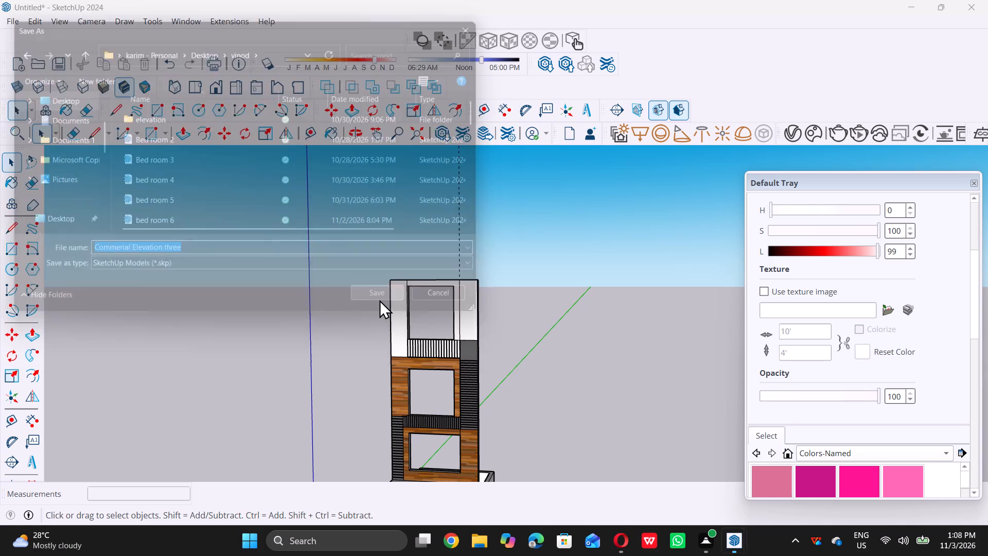
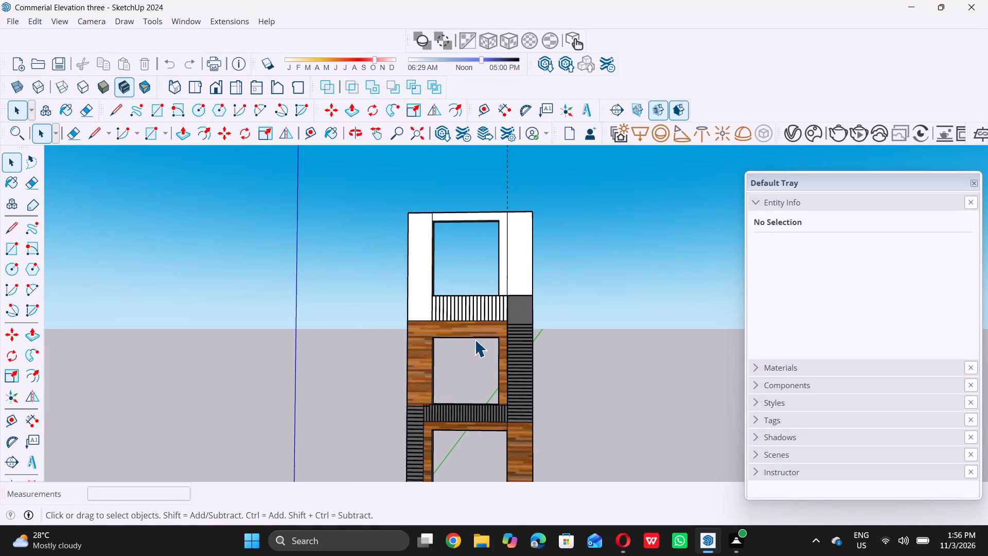
Examine the tower facade as a whole and up close around the white top frame and its opening.
middle_click_drag(530, 223, 513, 298)
scroll(480, 266, "up", 4)
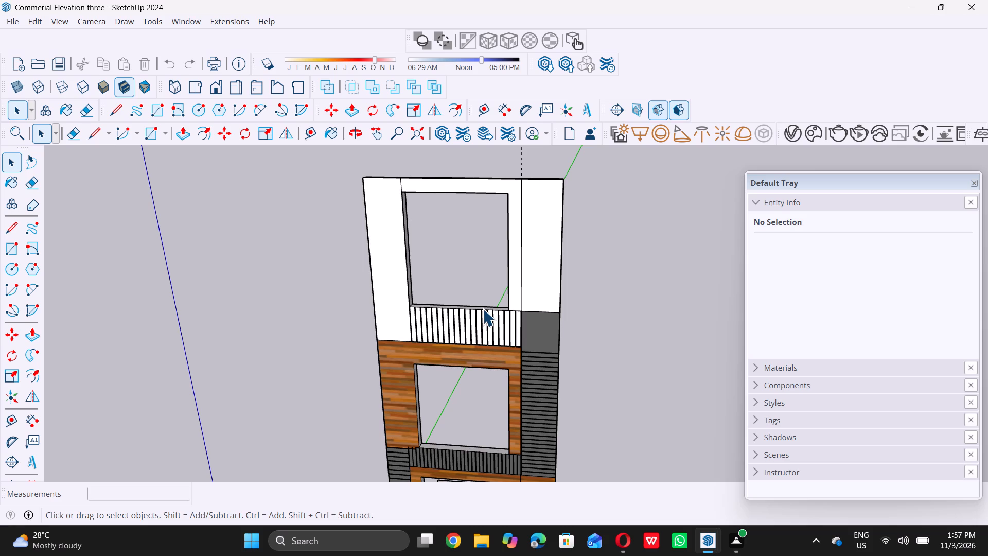
scroll(488, 335, "down", 5)
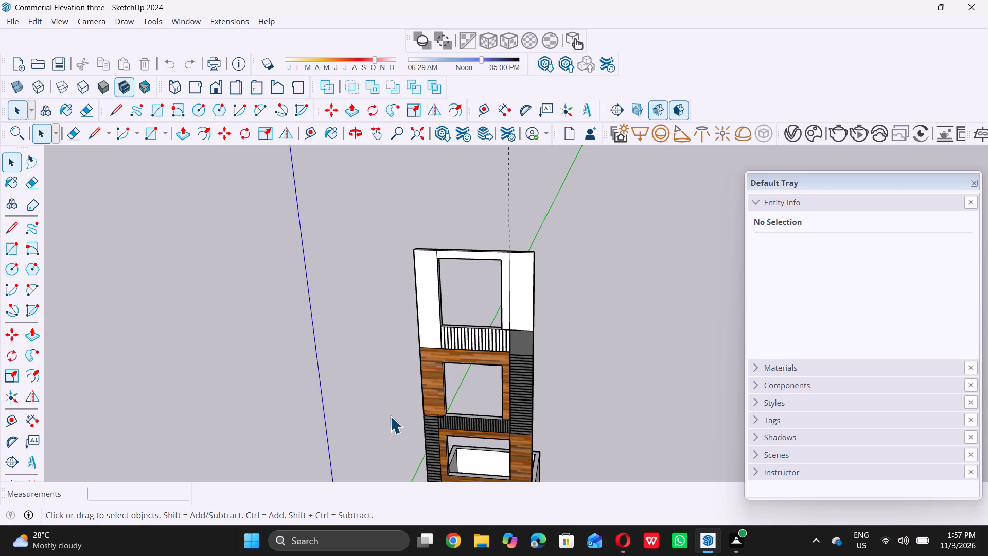
scroll(390, 416, "down", 2)
scroll(440, 397, "down", 4)
scroll(519, 334, "down", 4)
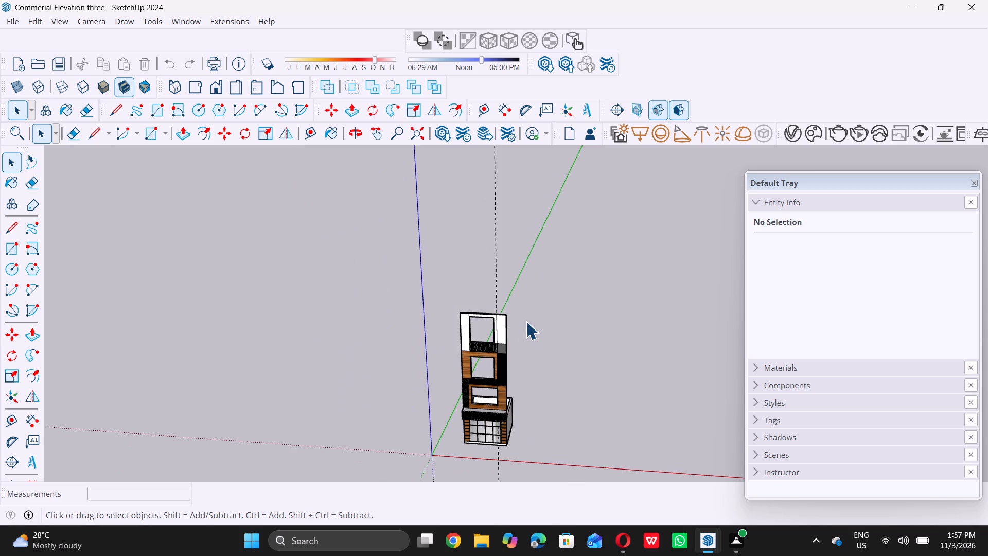
scroll(526, 322, "down", 2)
middle_click_drag(475, 449, 474, 412)
scroll(475, 413, "up", 6)
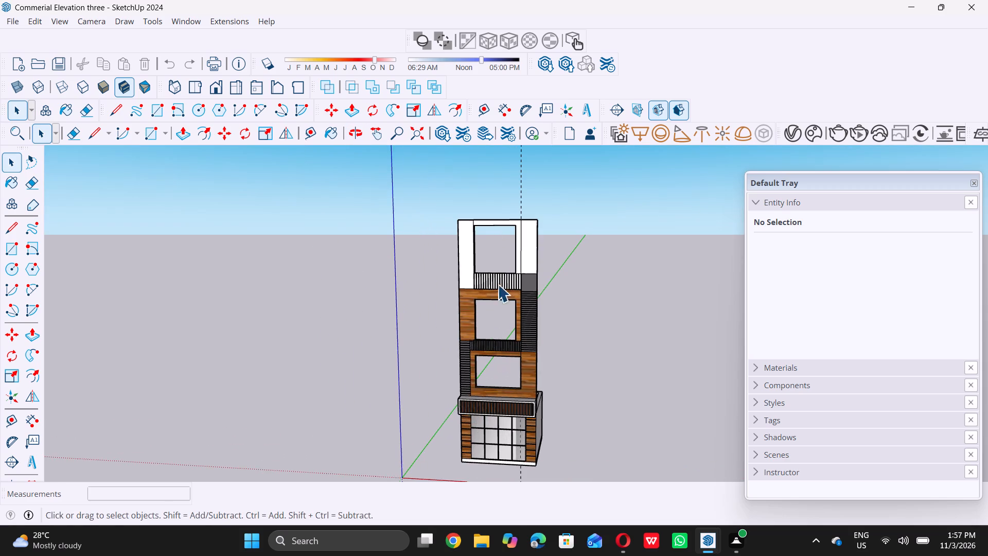
scroll(513, 223, "up", 16)
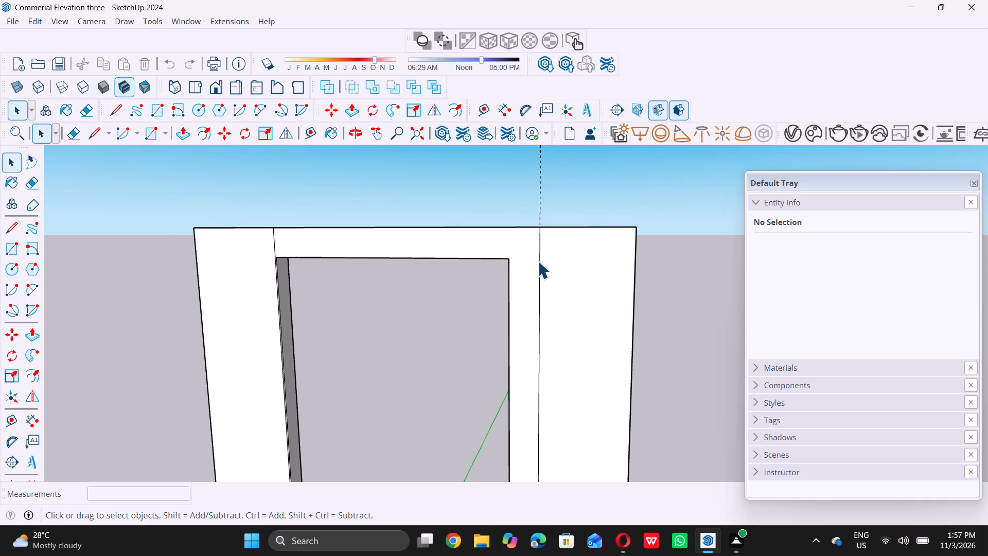
scroll(559, 256, "down", 11)
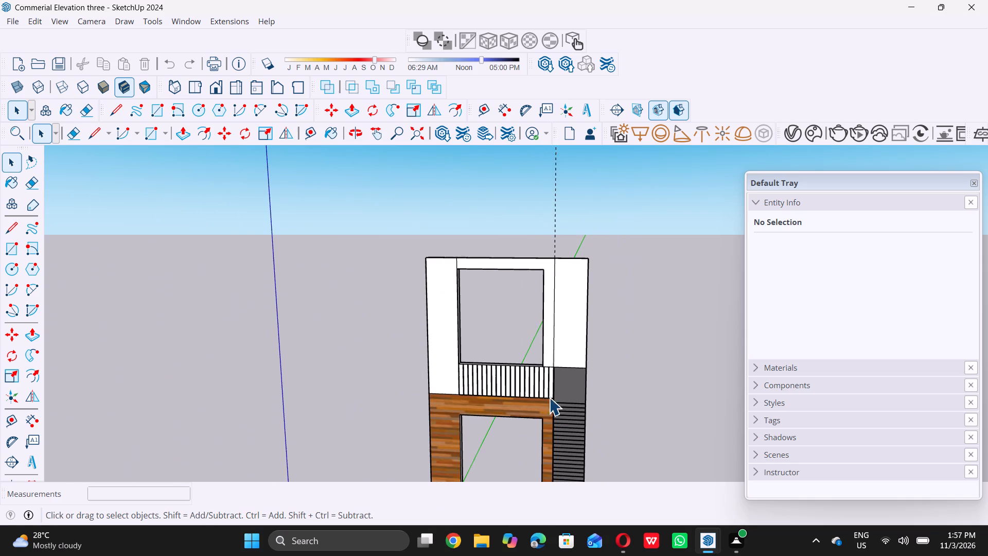
middle_click(548, 401)
middle_click(548, 396)
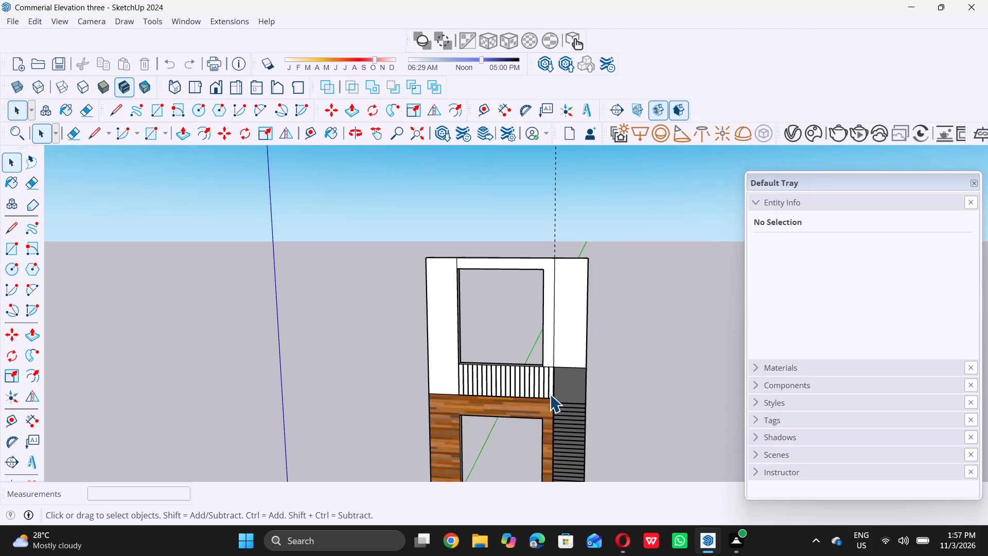
scroll(539, 372, "down", 1)
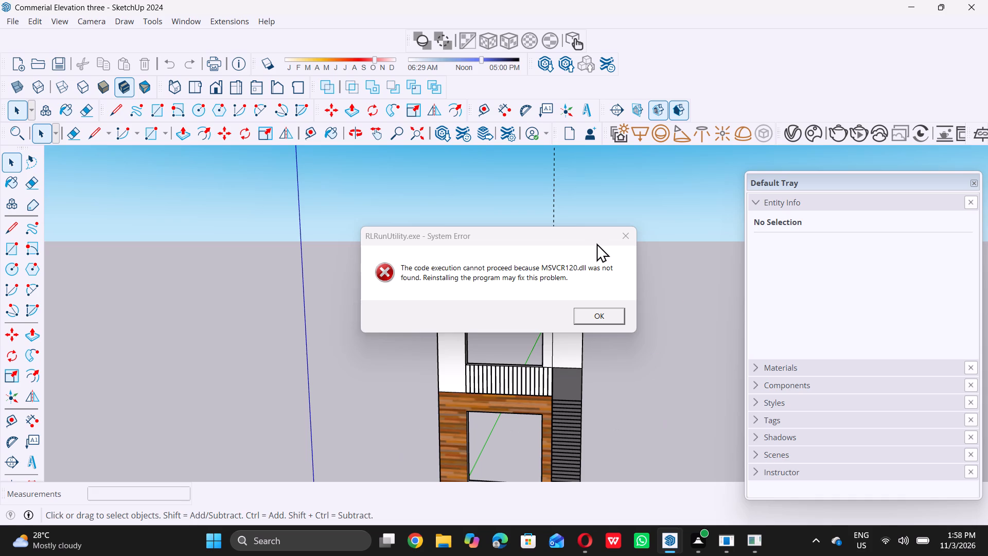
Dismiss the RLRunUtility.exe system error message.
double_click(626, 241)
Inspect the white top frame, its window opening and inner reveals, and the tower facade below from several angles.
scroll(545, 233, "down", 3)
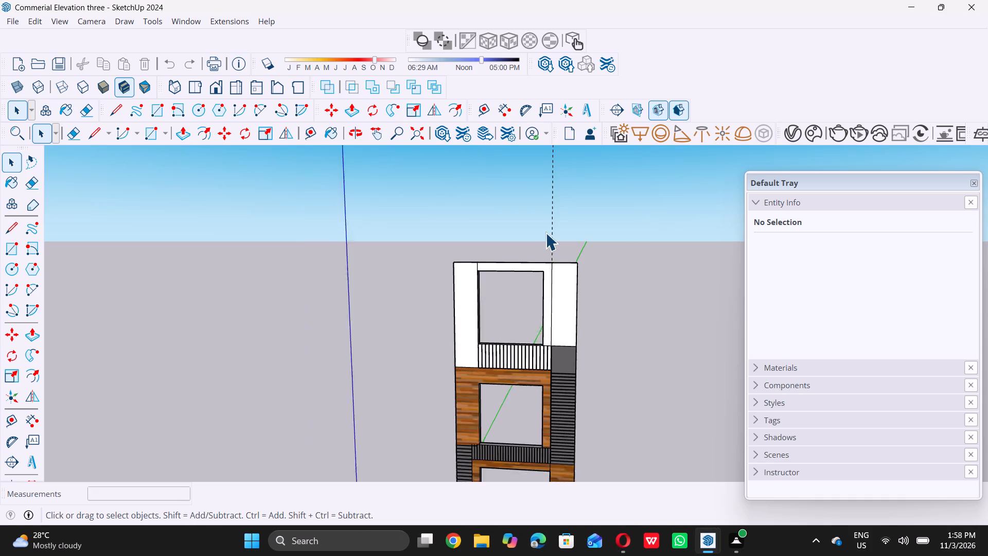
scroll(545, 233, "down", 9)
middle_click_drag(542, 234, 535, 283)
scroll(545, 250, "up", 5)
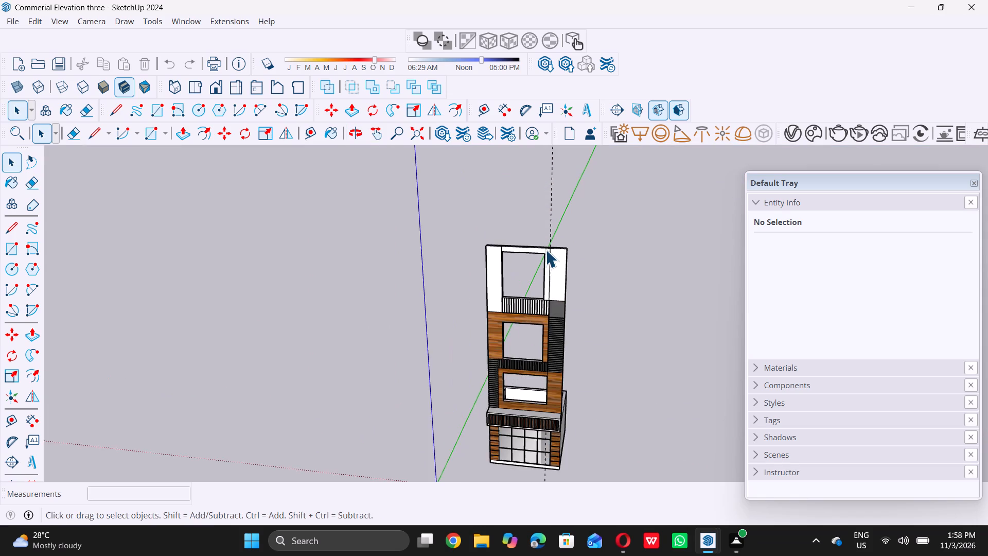
scroll(545, 250, "up", 5)
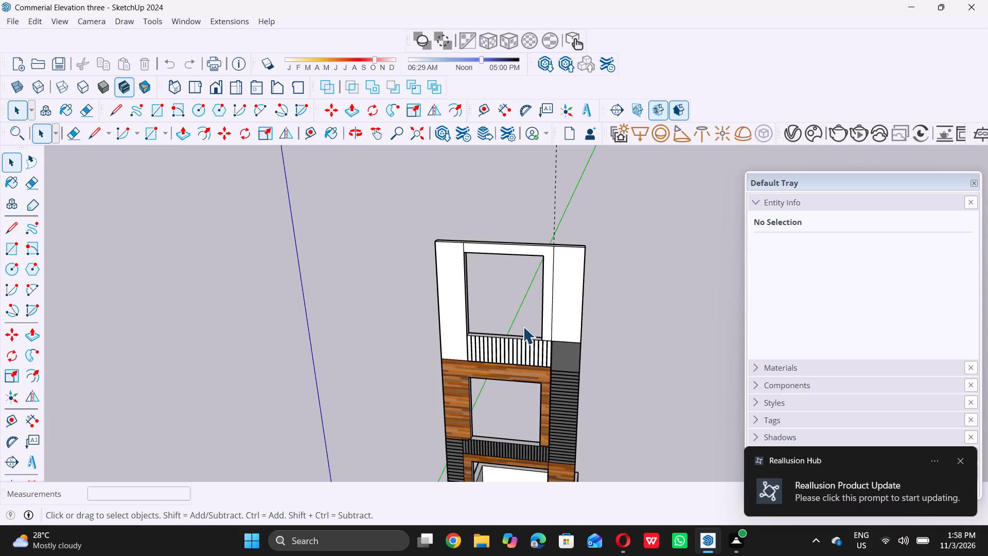
scroll(566, 262, "up", 9)
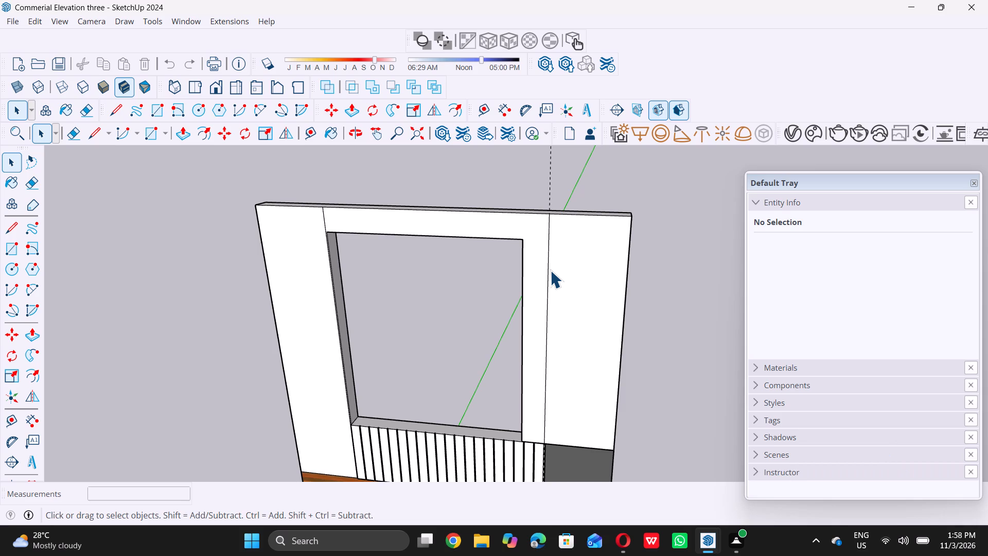
scroll(551, 270, "down", 9)
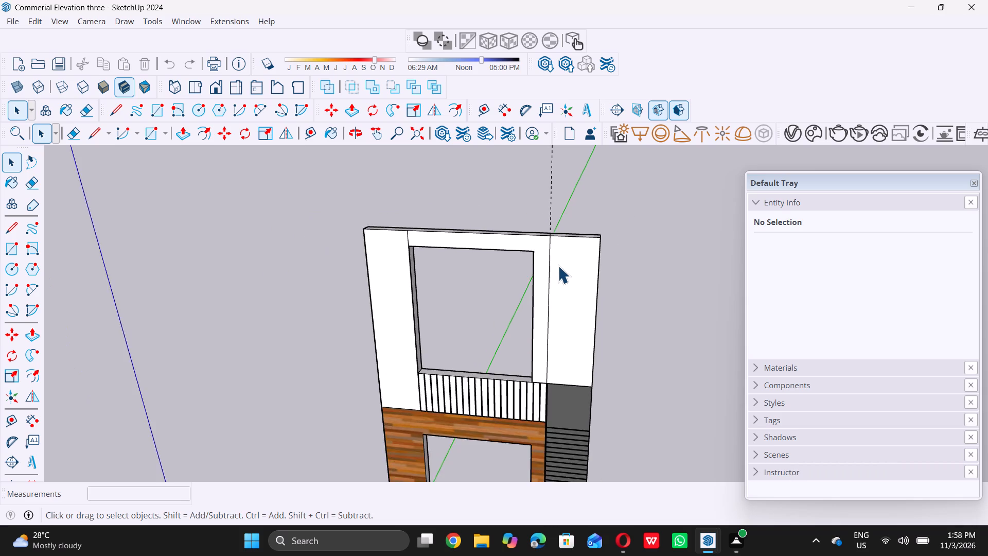
scroll(559, 265, "down", 10)
middle_click_drag(558, 336, 569, 291)
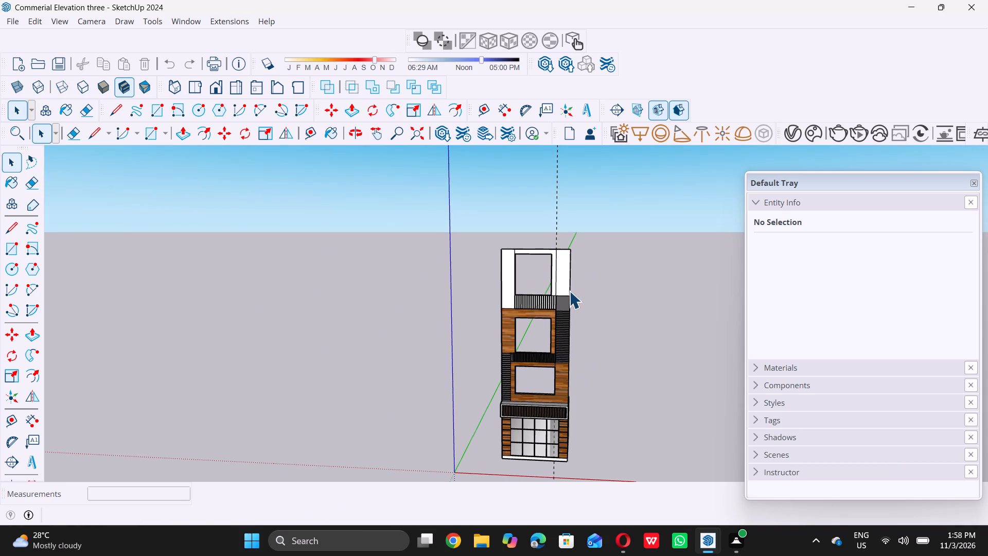
scroll(570, 290, "up", 6)
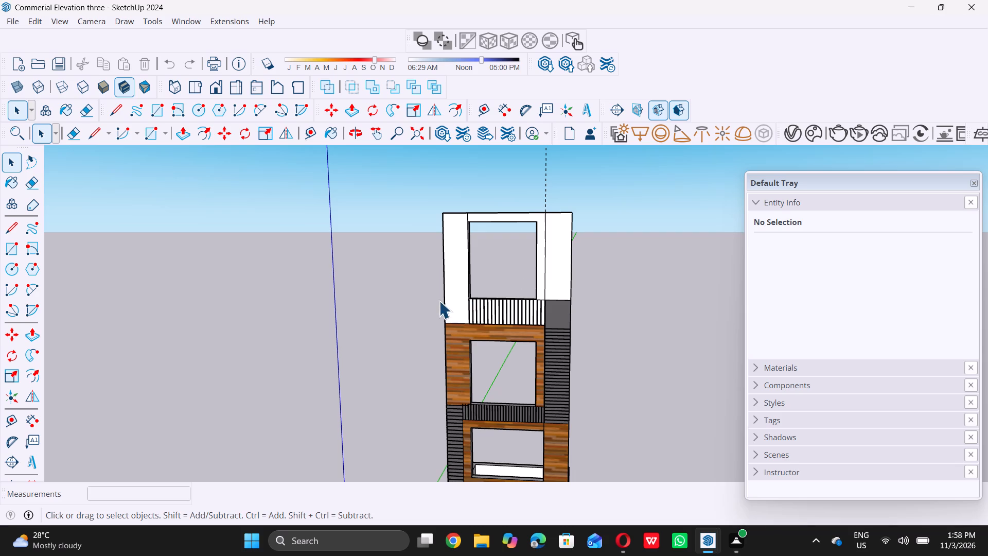
middle_click_drag(445, 304, 458, 304)
middle_click(458, 304)
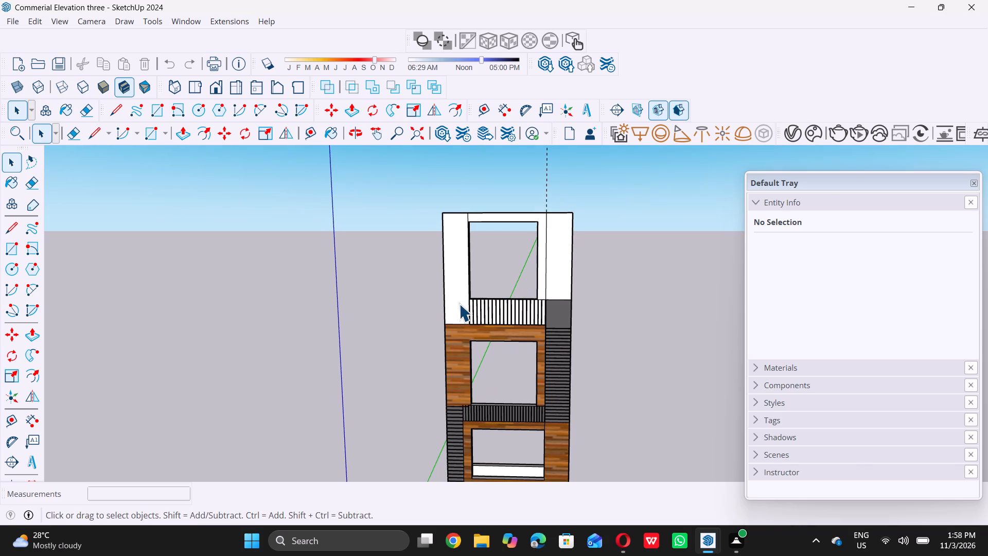
scroll(480, 298, "down", 3)
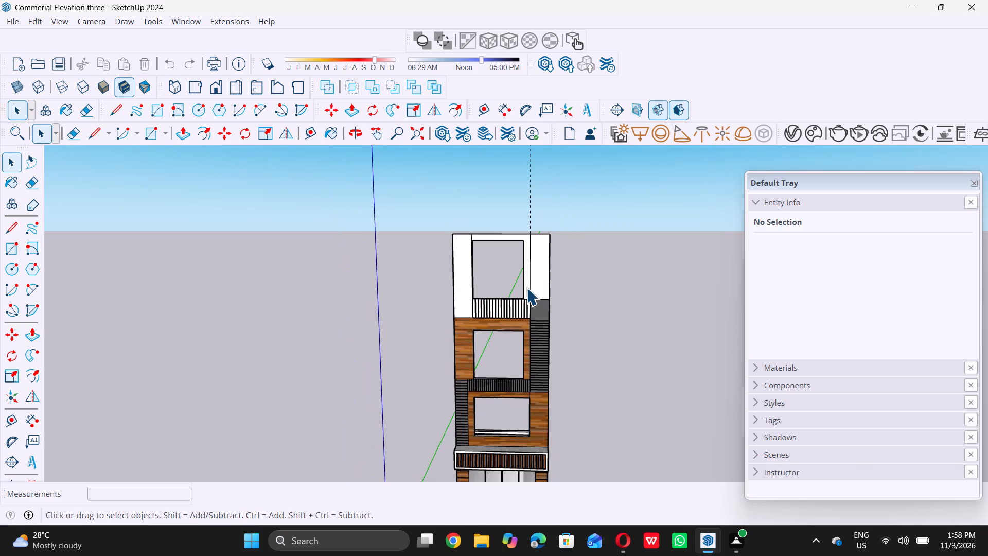
scroll(526, 288, "up", 7)
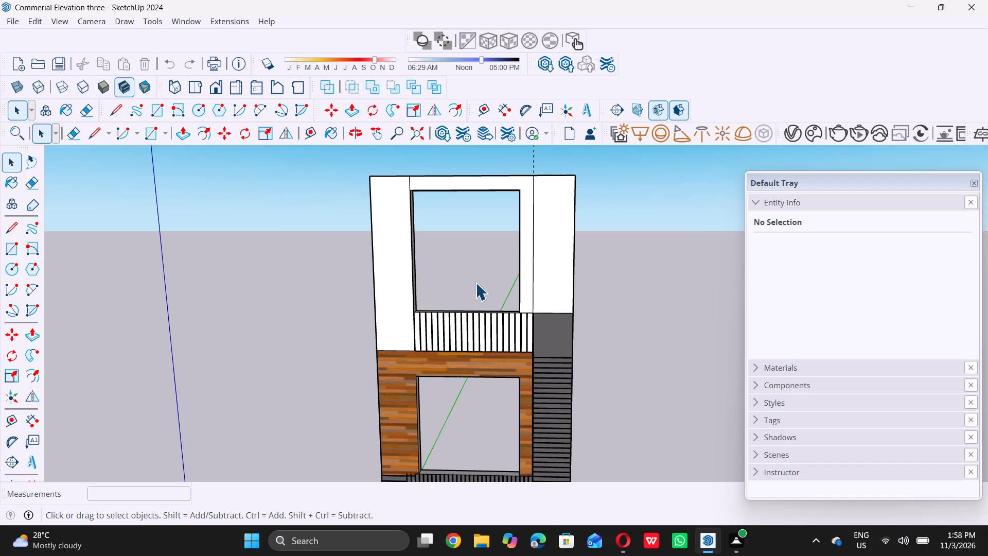
middle_click_drag(475, 283, 576, 297)
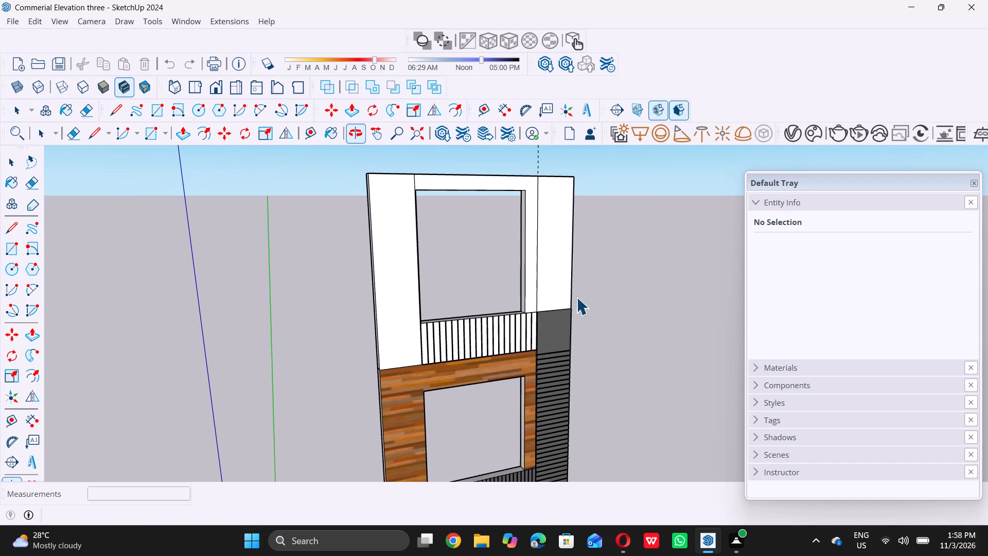
scroll(522, 285, "up", 15)
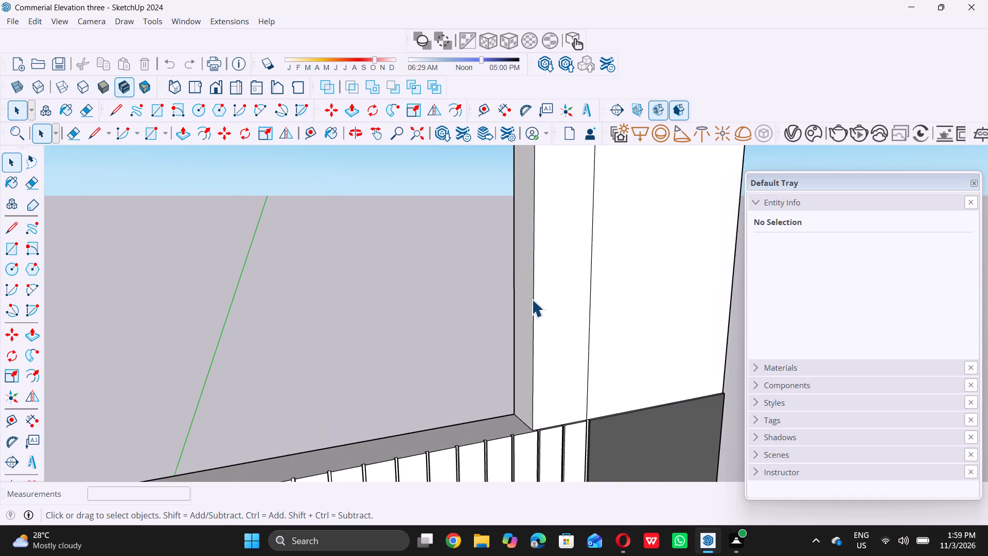
middle_click_drag(534, 302, 562, 296)
scroll(541, 315, "up", 4)
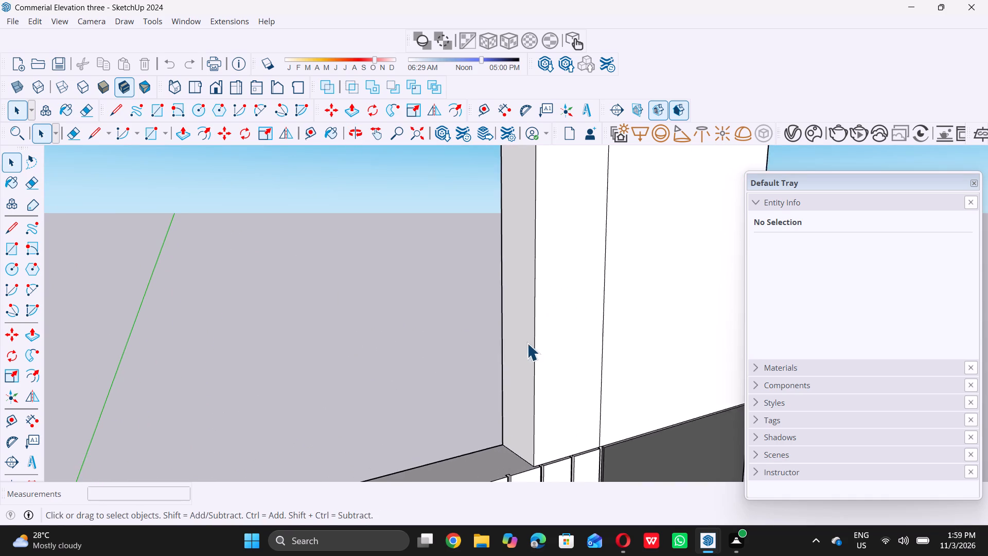
scroll(527, 343, "up", 1)
scroll(520, 328, "down", 2)
scroll(480, 292, "down", 17)
middle_click_drag(491, 345, 462, 354)
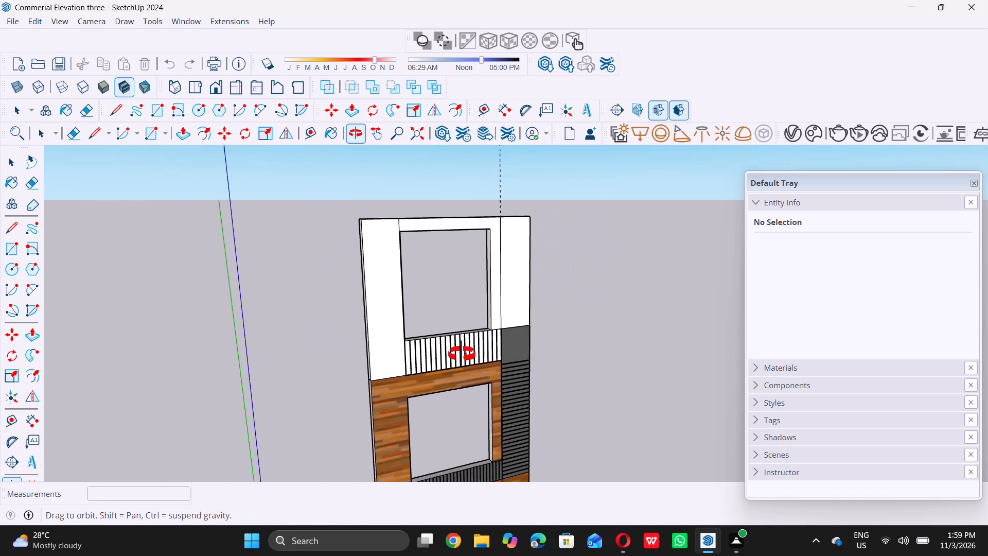
middle_click_drag(462, 354, 372, 319)
middle_click(371, 320)
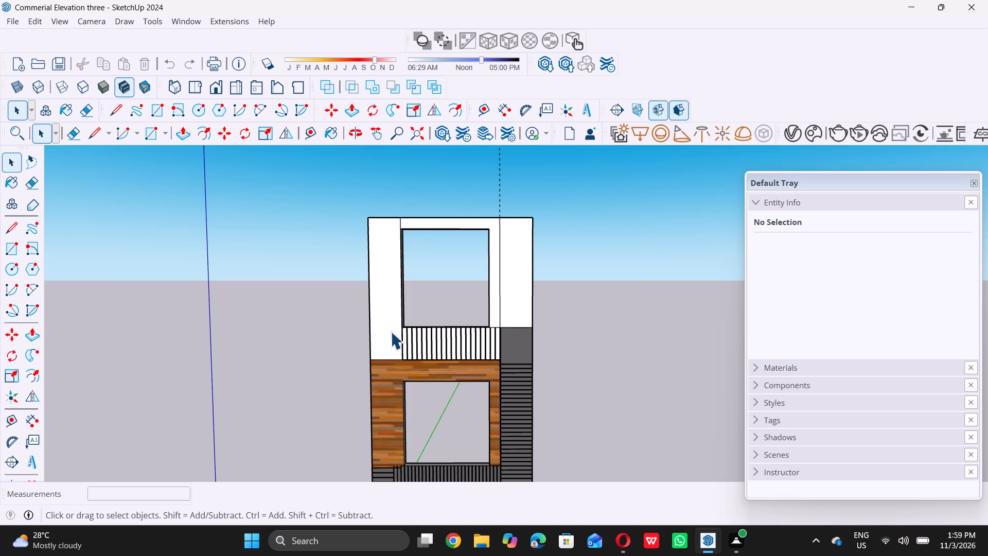
middle_click_drag(412, 336, 380, 349)
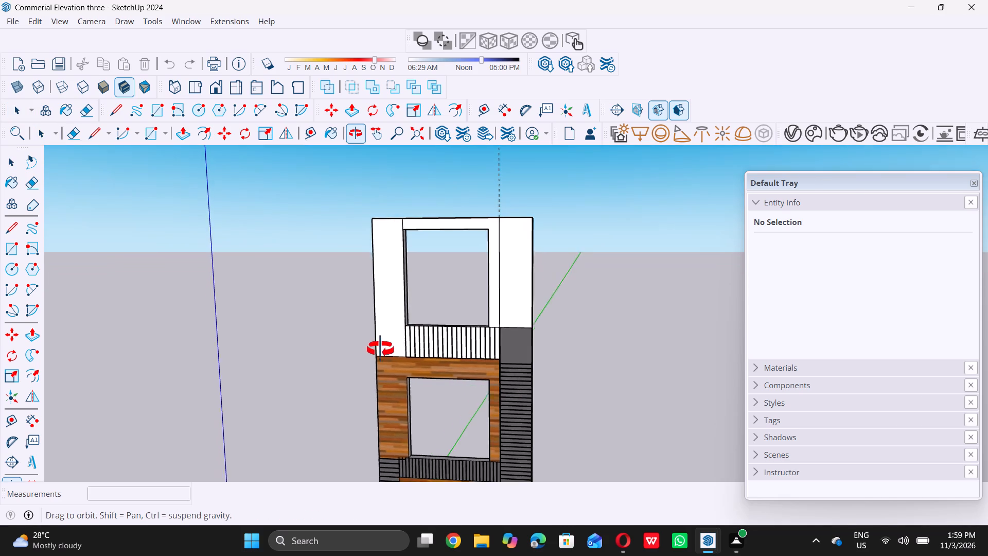
middle_click_drag(380, 349, 374, 354)
middle_click(374, 354)
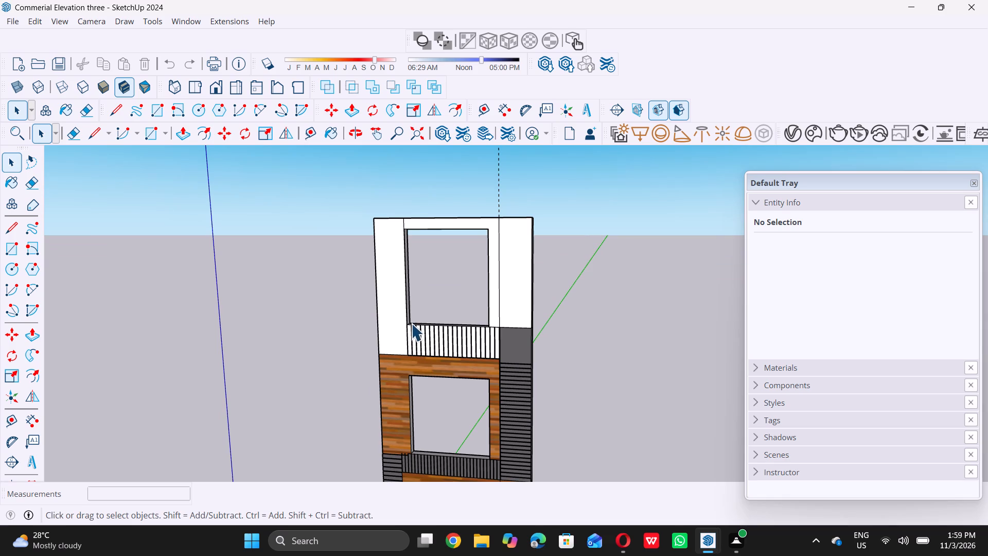
scroll(427, 312, "down", 10)
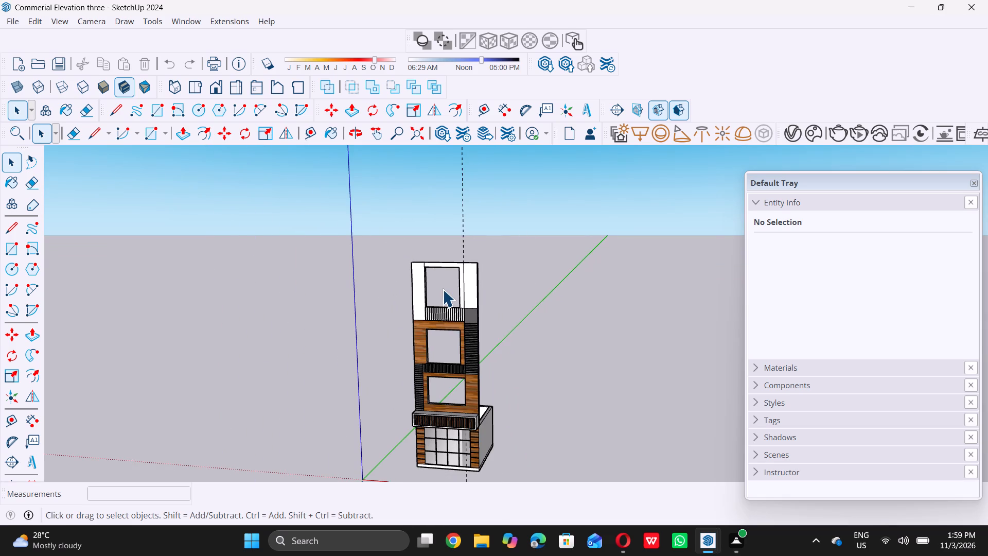
Place a guide line 9" from the upper-left corner edge across the underside of the white top frame's opening.
scroll(440, 302, "up", 6)
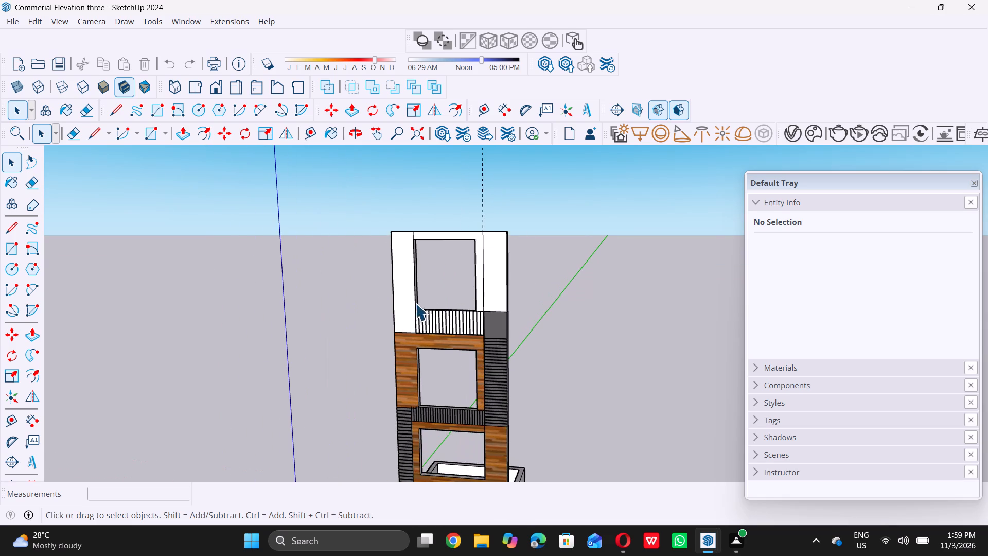
scroll(411, 252, "up", 13)
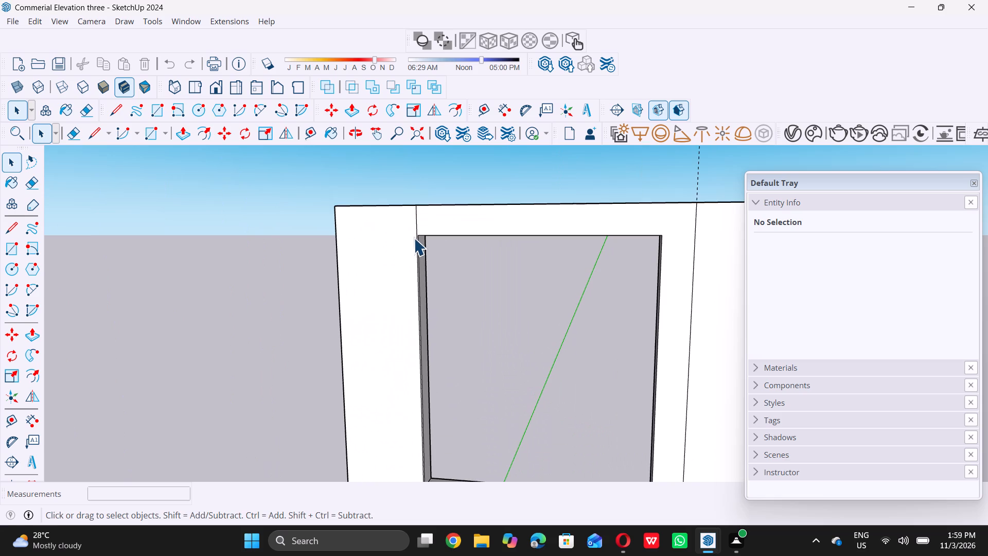
middle_click_drag(414, 238, 425, 187)
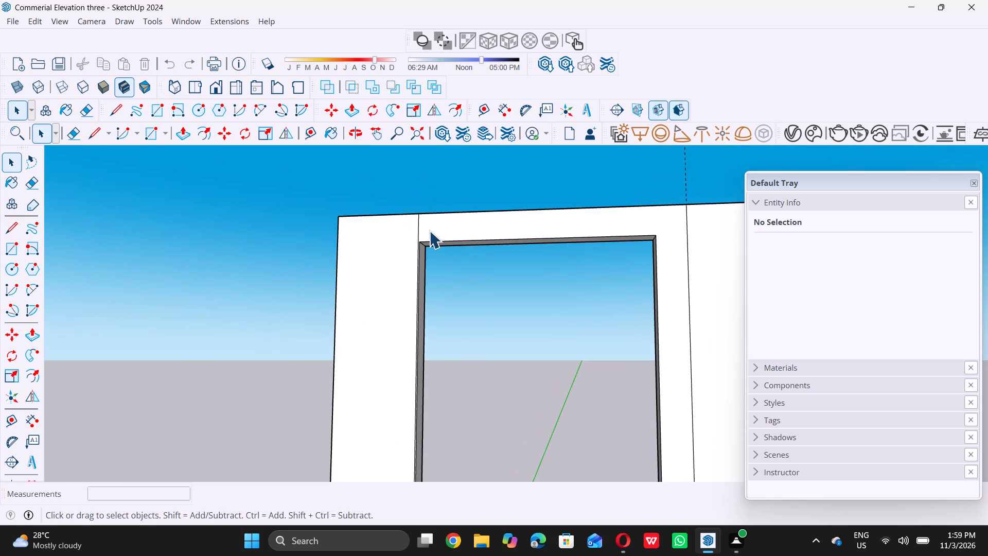
middle_click_drag(429, 231, 437, 189)
scroll(439, 184, "up", 6)
middle_click_drag(433, 254, 431, 218)
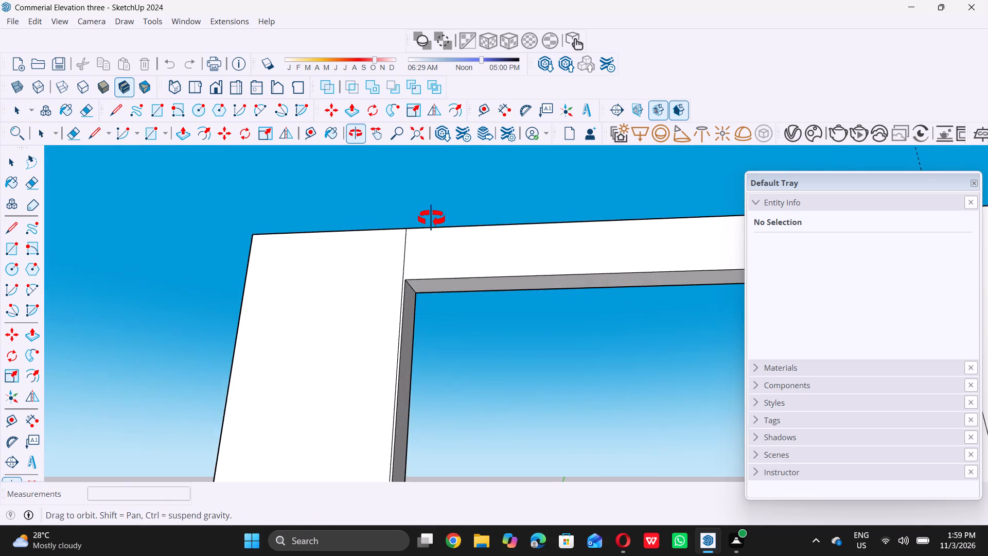
middle_click_drag(431, 218, 432, 211)
scroll(420, 300, "up", 9)
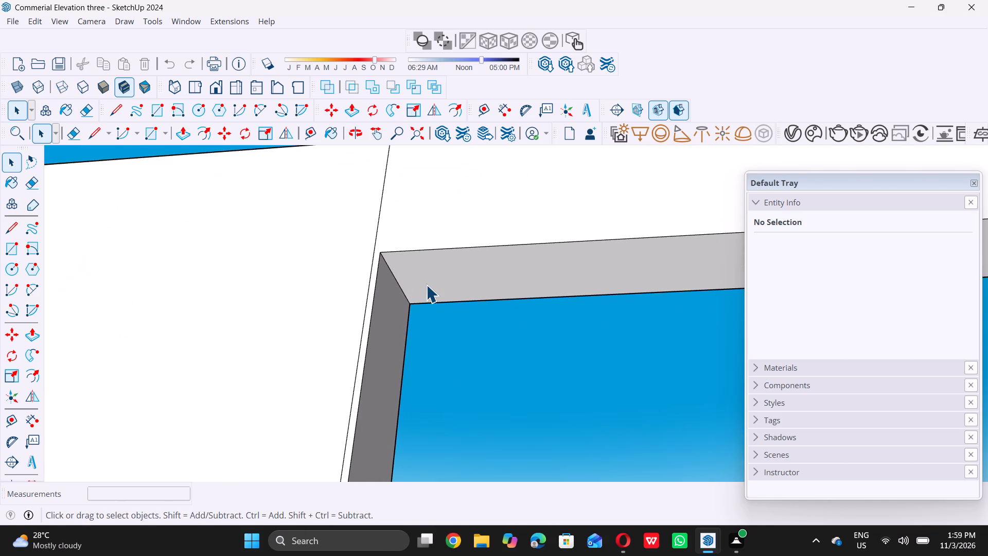
key("t")
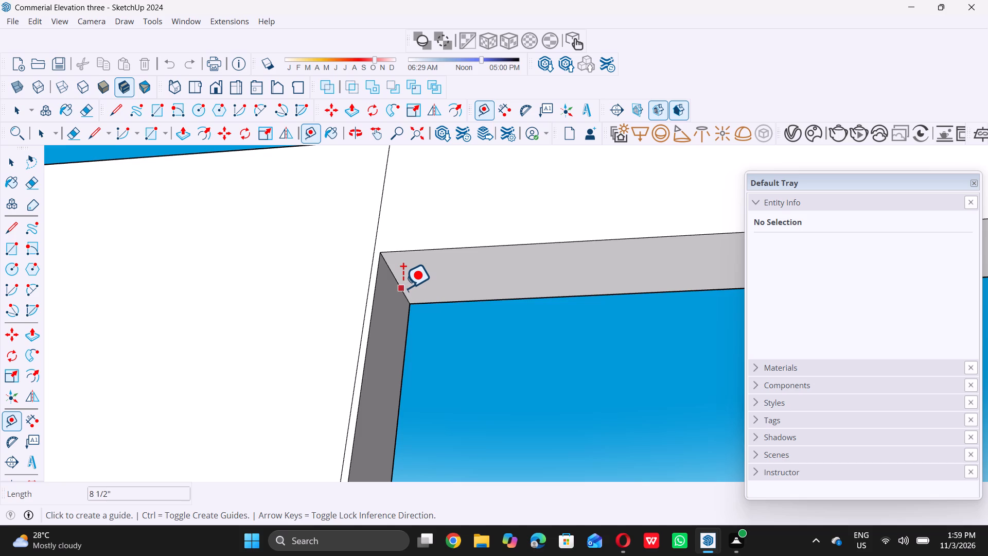
left_click(404, 290)
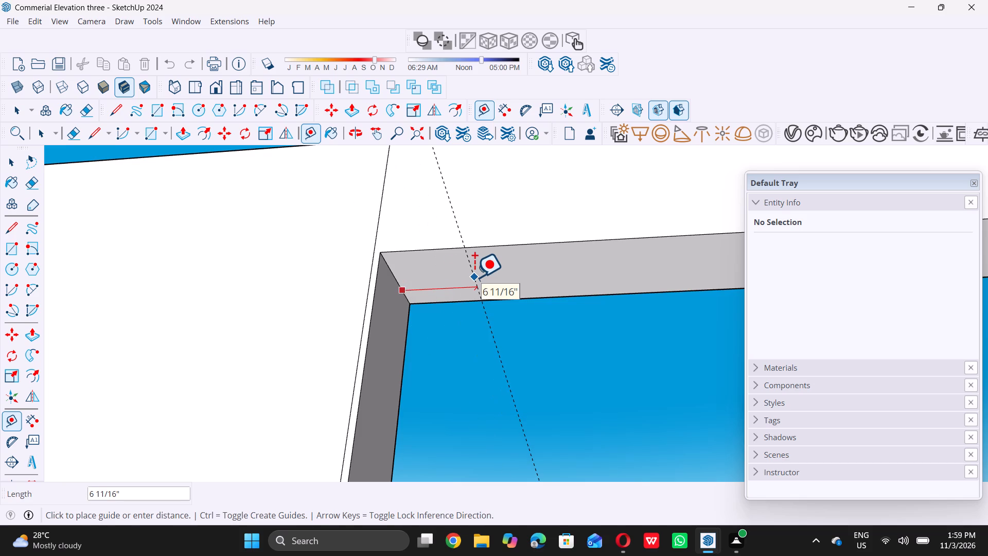
key("9")
key("shift+quotedbl")
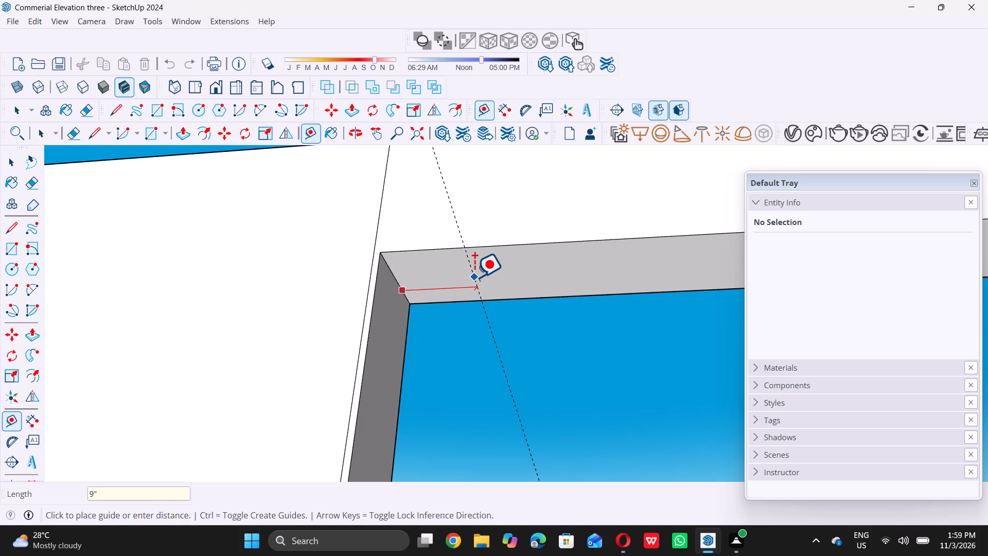
key("Return")
key("space")
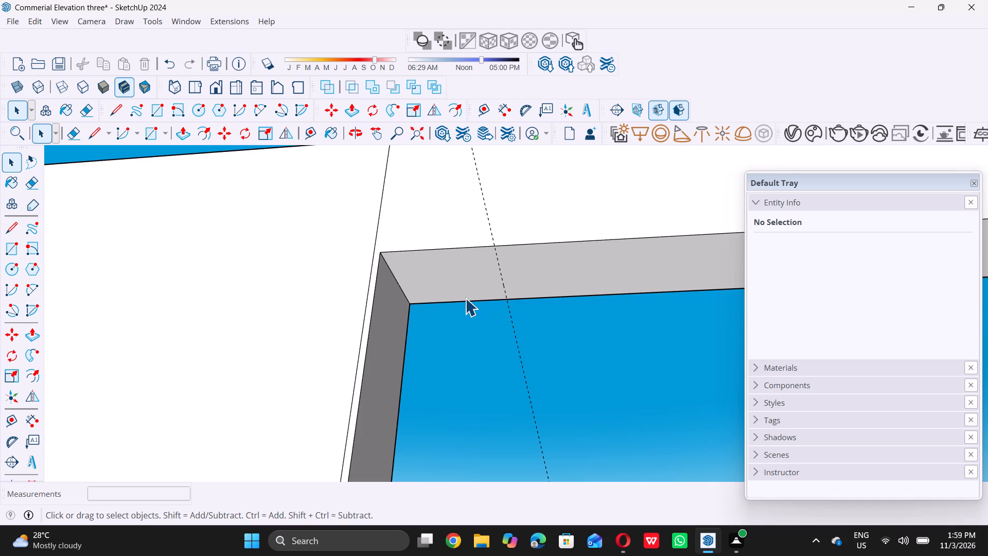
Draw a rectangle on the underside of the white top frame's opening, from the guide line to the upper-left inner corner.
key("r")
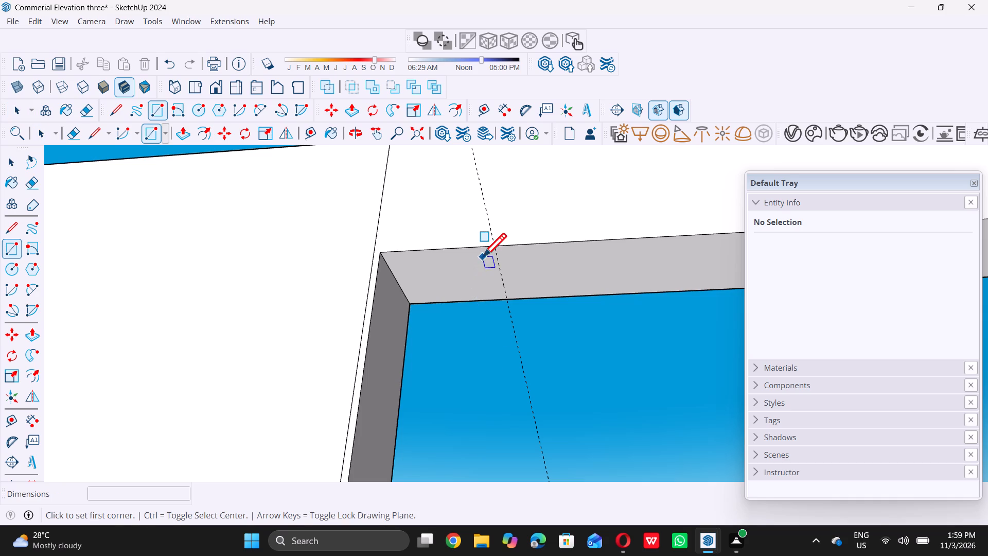
middle_click_drag(472, 327, 472, 327)
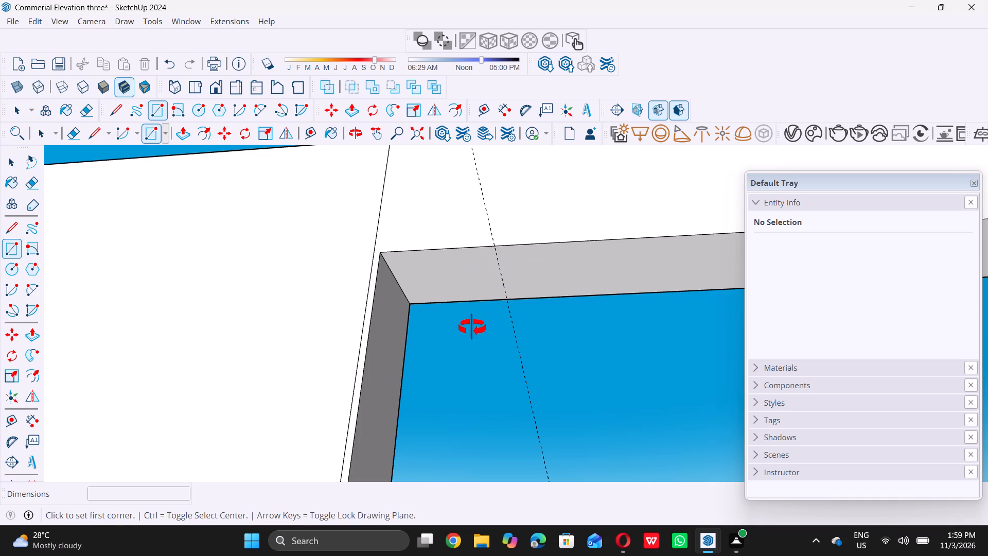
middle_click_drag(472, 327, 474, 283)
scroll(474, 283, "up", 6)
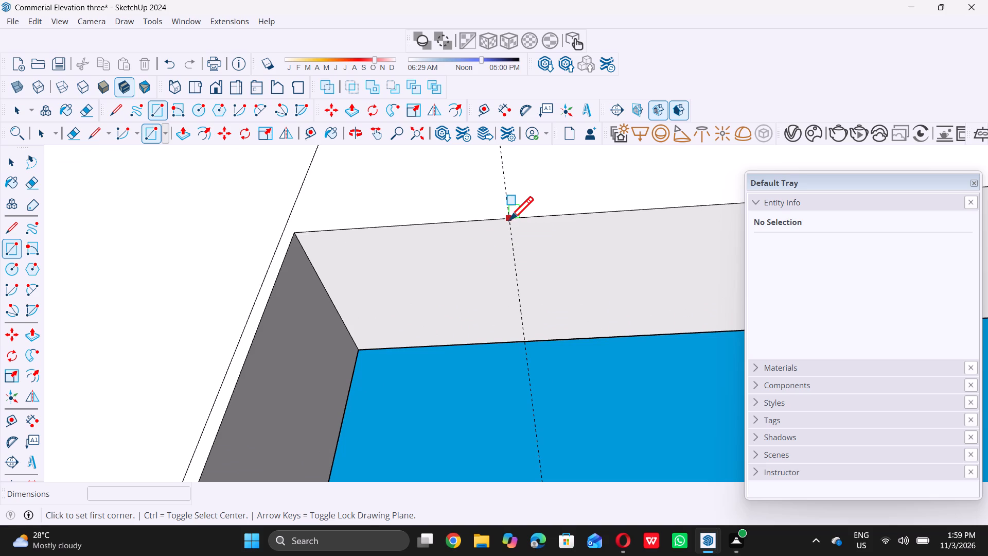
left_click(509, 220)
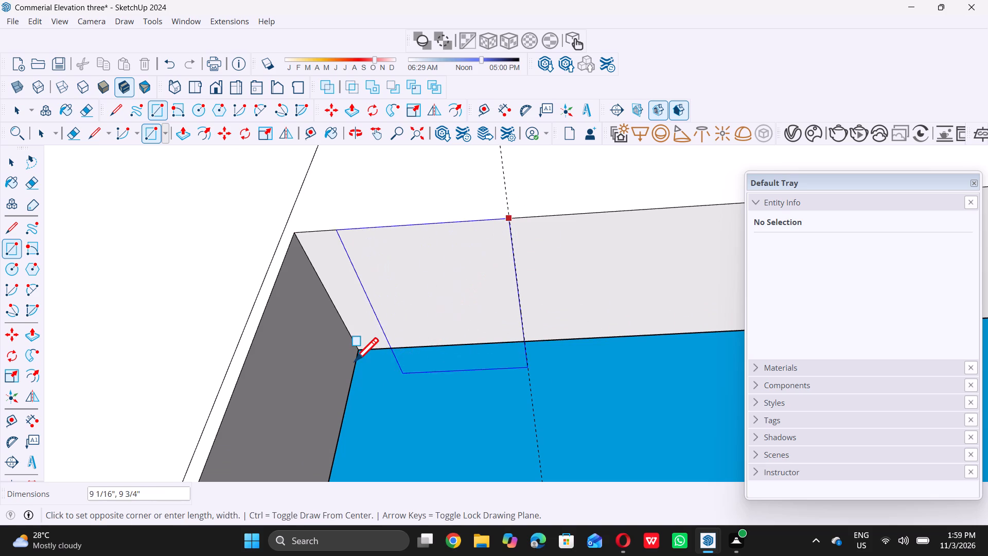
double_click(362, 354)
Push/Pull the rectangle in the opening's upper-left corner down 9' 1/2" to the top of the white grooved panel.
scroll(426, 365, "down", 3)
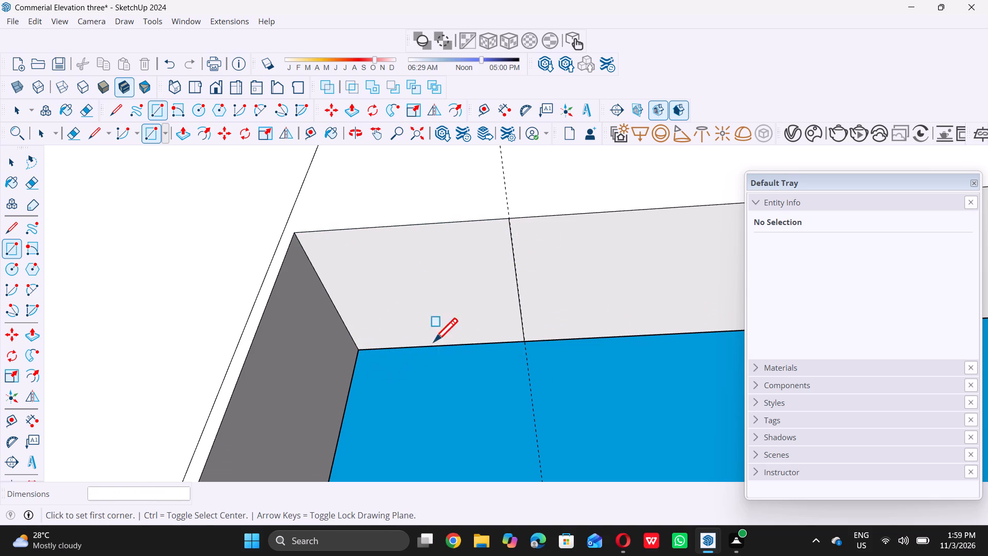
scroll(434, 341, "down", 2)
middle_click_drag(431, 318, 420, 418)
middle_click(420, 418)
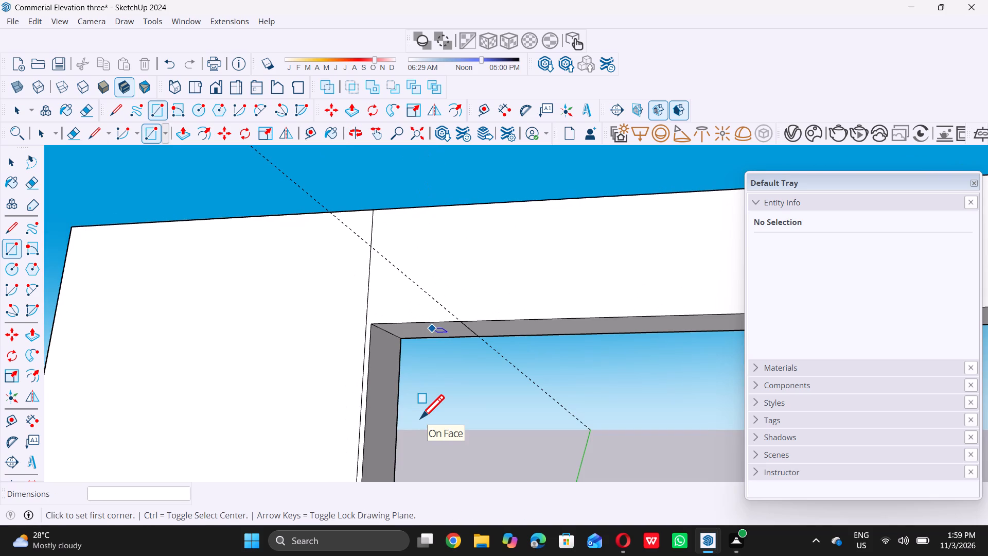
key("space")
middle_click_drag(412, 393, 453, 247)
middle_click_drag(455, 242, 457, 234)
scroll(412, 292, "up", 4)
double_click(422, 309)
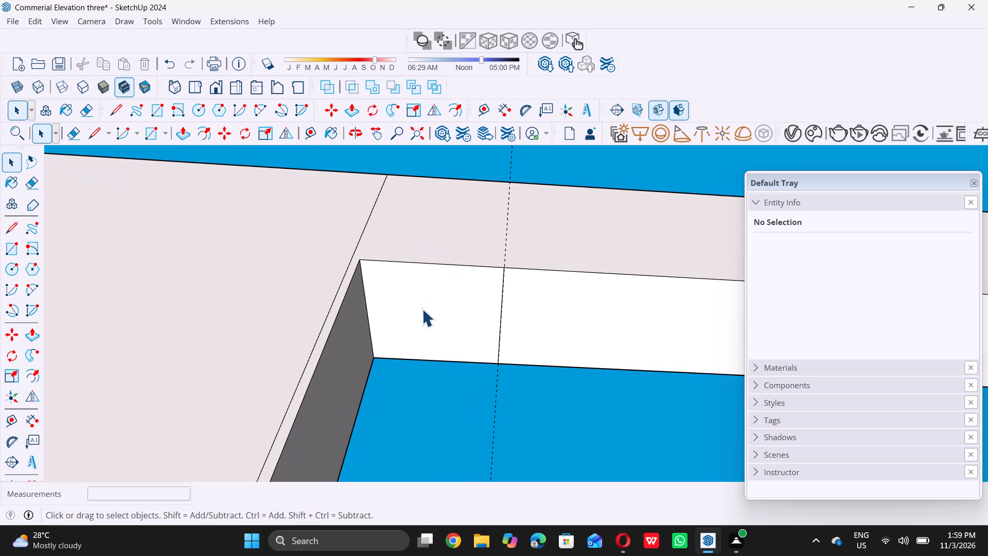
key("p")
left_click(428, 307)
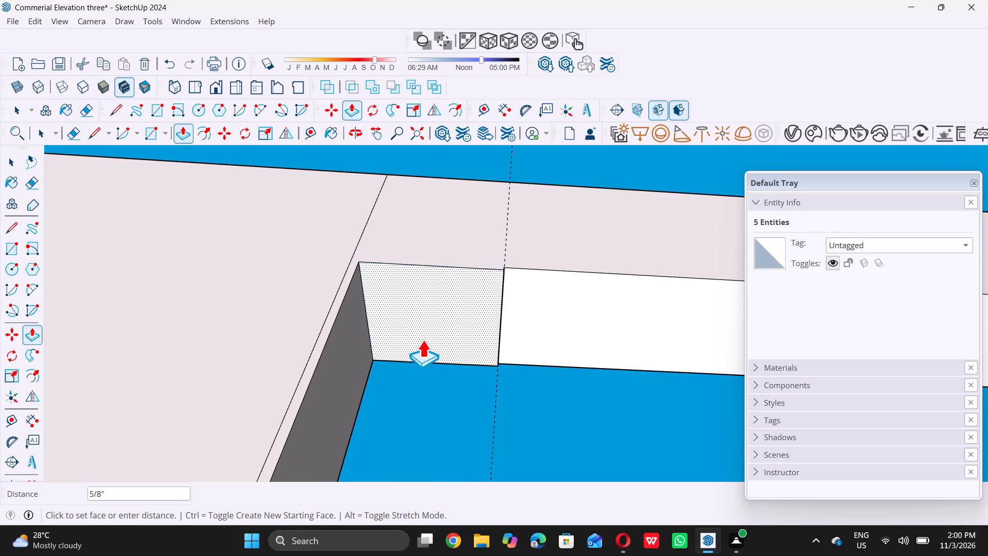
scroll(422, 341, "down", 20)
scroll(422, 341, "down", 6)
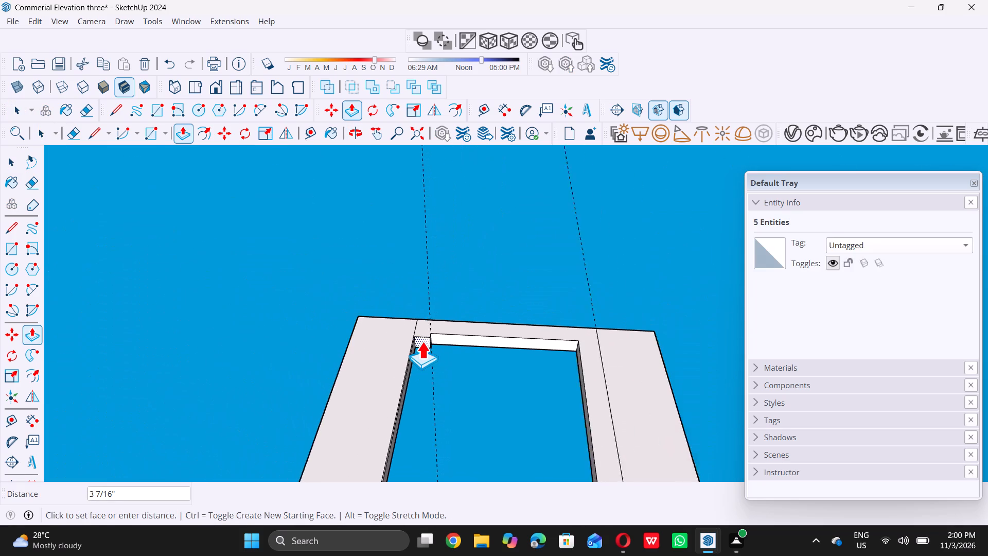
scroll(422, 341, "down", 5)
middle_click_drag(413, 402, 398, 457)
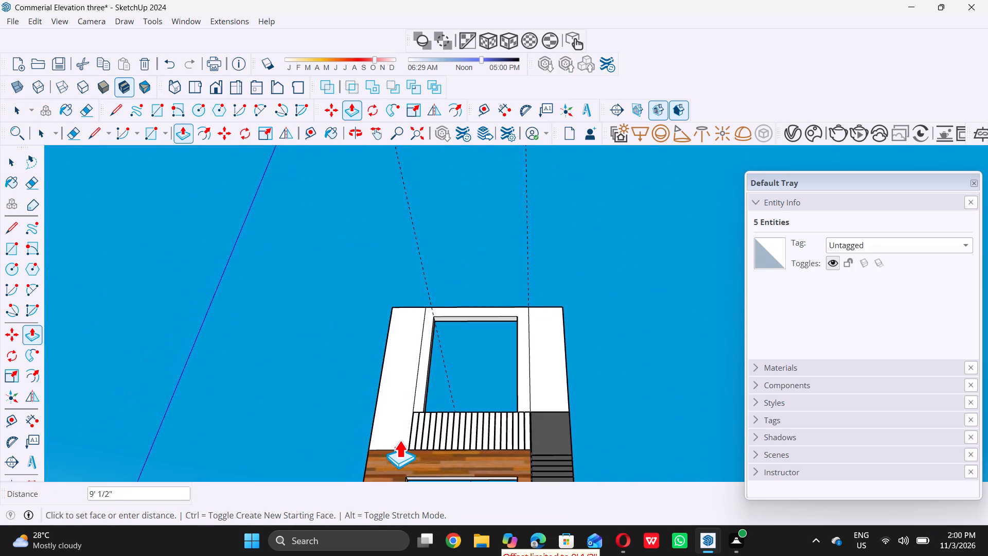
scroll(399, 439, "up", 7)
scroll(426, 395, "up", 7)
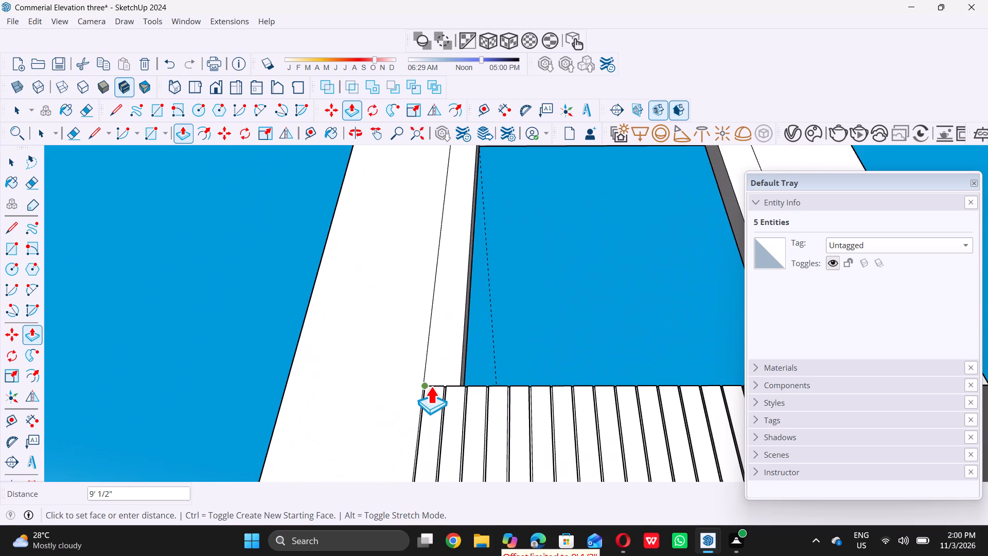
left_click(429, 387)
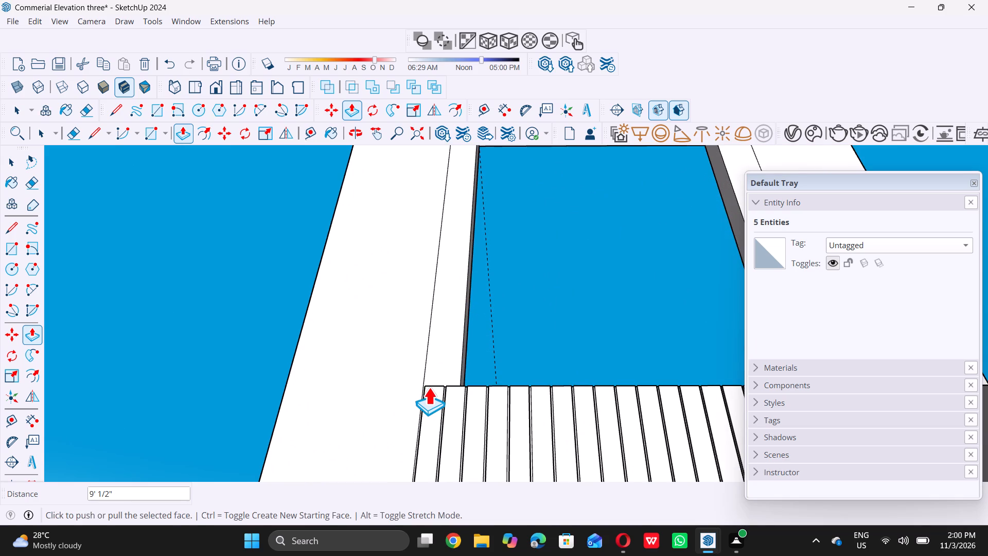
key("space")
Delete all guide lines from the model.
scroll(429, 387, "down", 5)
scroll(435, 394, "up", 1)
scroll(435, 394, "down", 4)
middle_click_drag(448, 365, 447, 368)
scroll(447, 368, "down", 1)
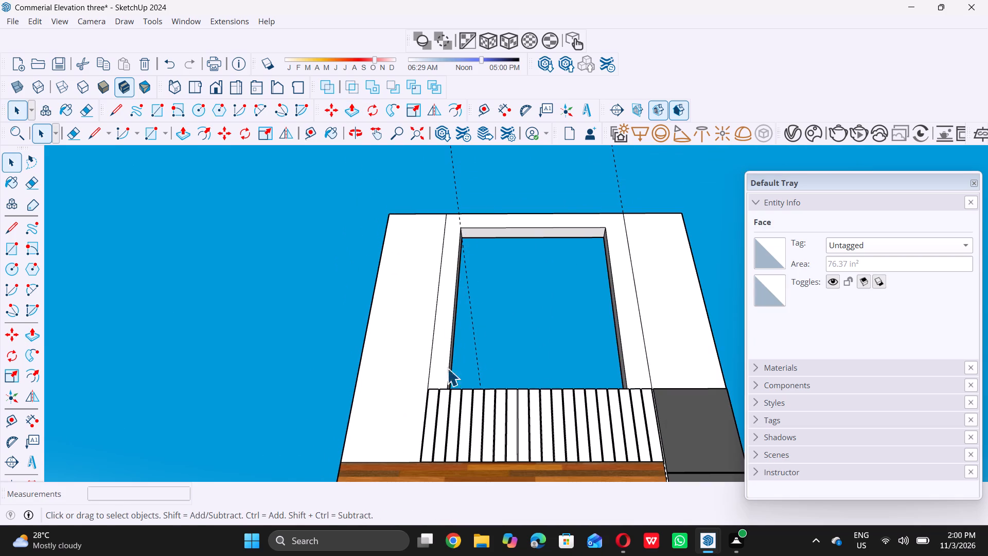
middle_click_drag(447, 368, 444, 380)
middle_click_drag(444, 380, 439, 424)
scroll(465, 343, "down", 5)
middle_click_drag(465, 293, 476, 338)
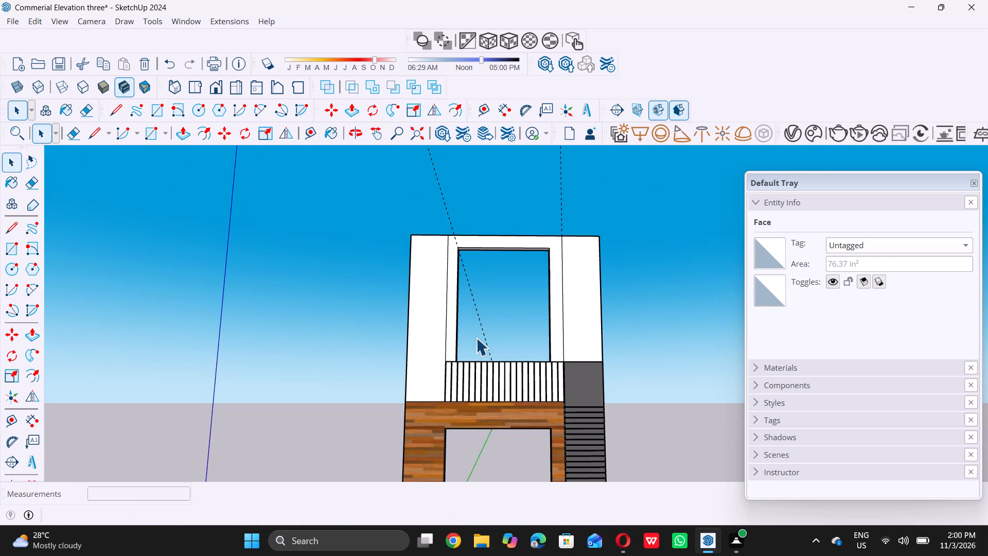
scroll(477, 339, "up", 4)
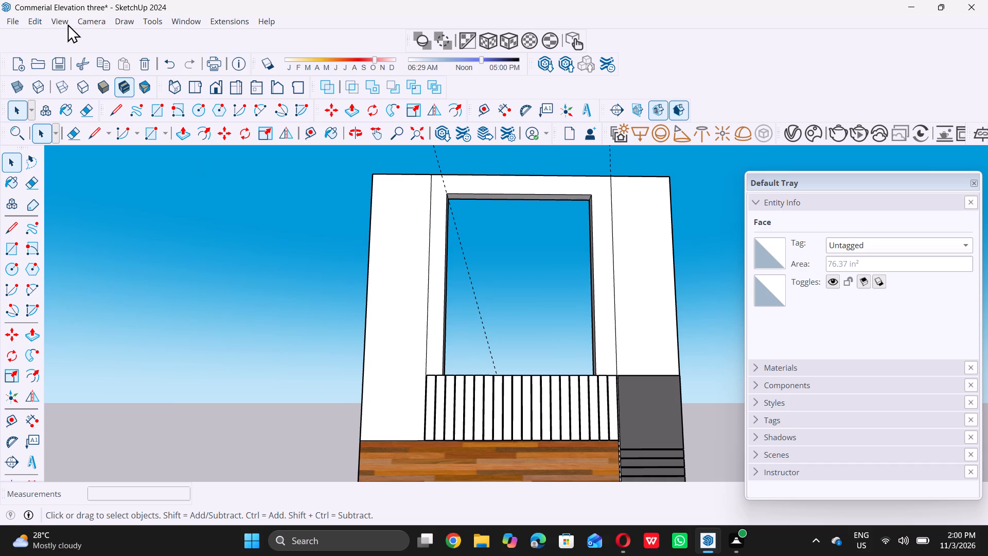
double_click(32, 24)
double_click(33, 24)
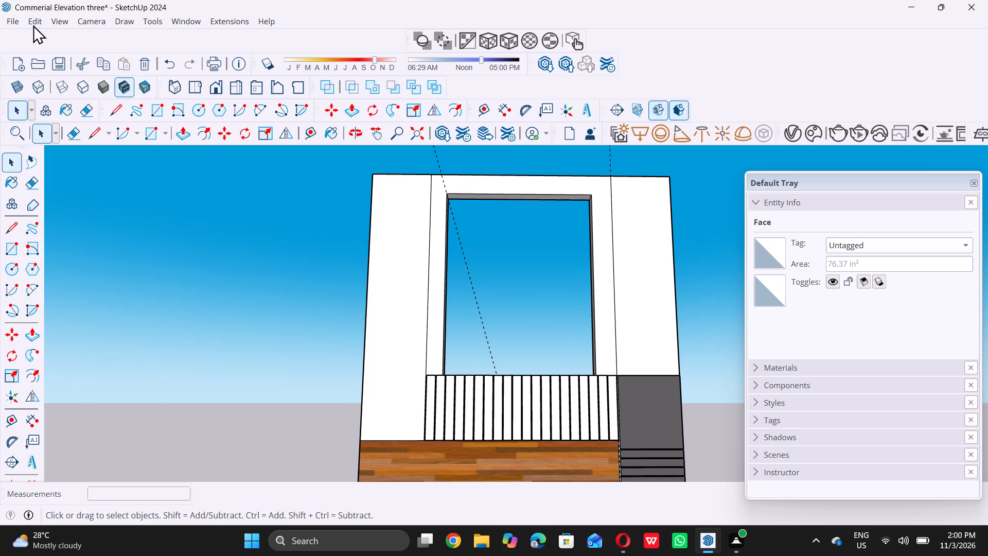
left_click(33, 25)
double_click(110, 152)
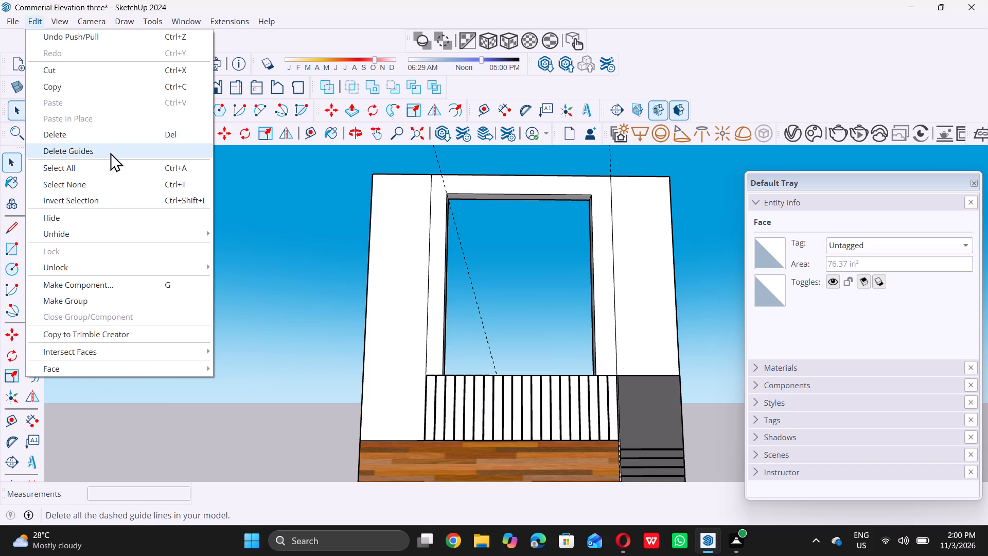
Examine the tower facade as a whole and up close around the white top frame, grooved panels and wood cladding.
scroll(208, 223, "down", 10)
middle_click_drag(347, 192, 372, 280)
scroll(372, 270, "down", 8)
scroll(348, 299, "up", 6)
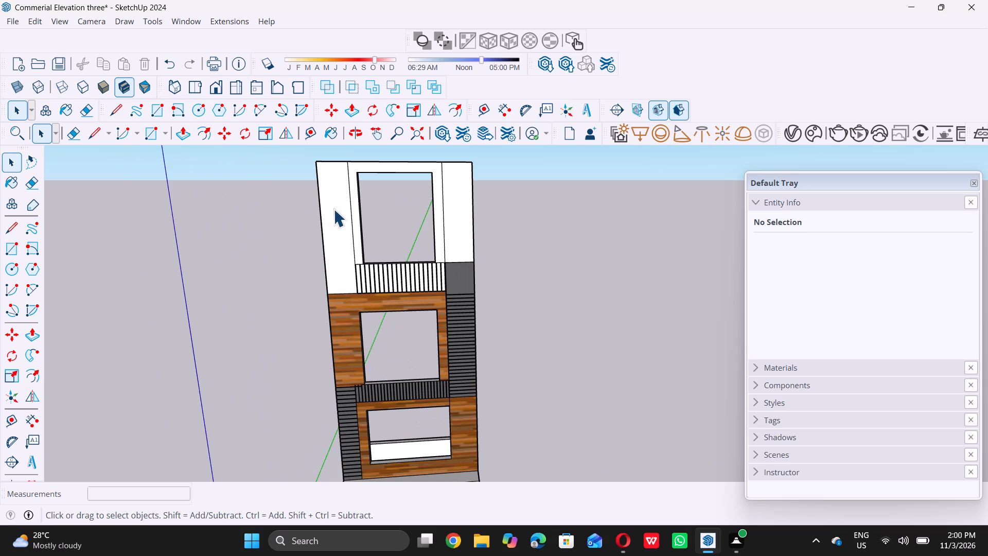
scroll(337, 202, "up", 1)
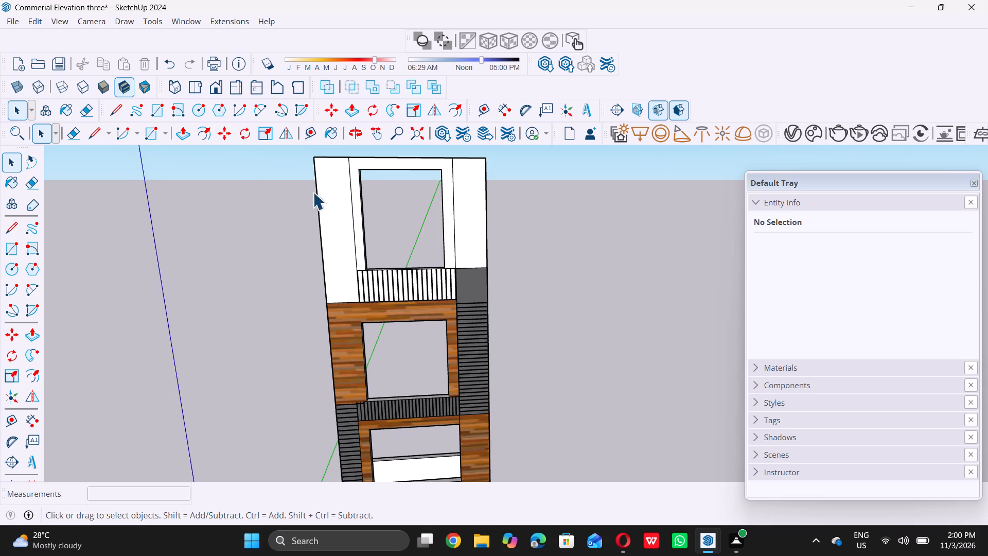
scroll(392, 316, "down", 3)
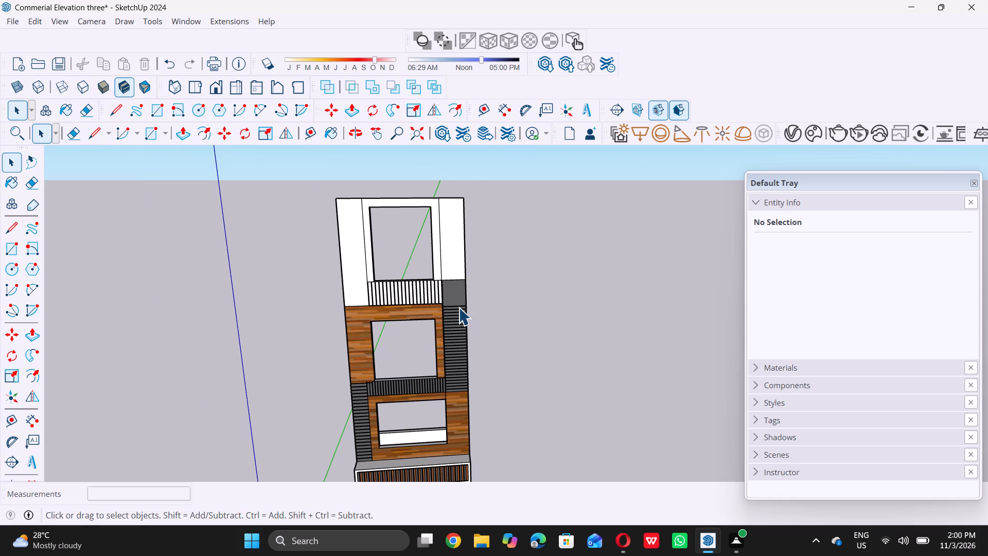
scroll(447, 294, "up", 7)
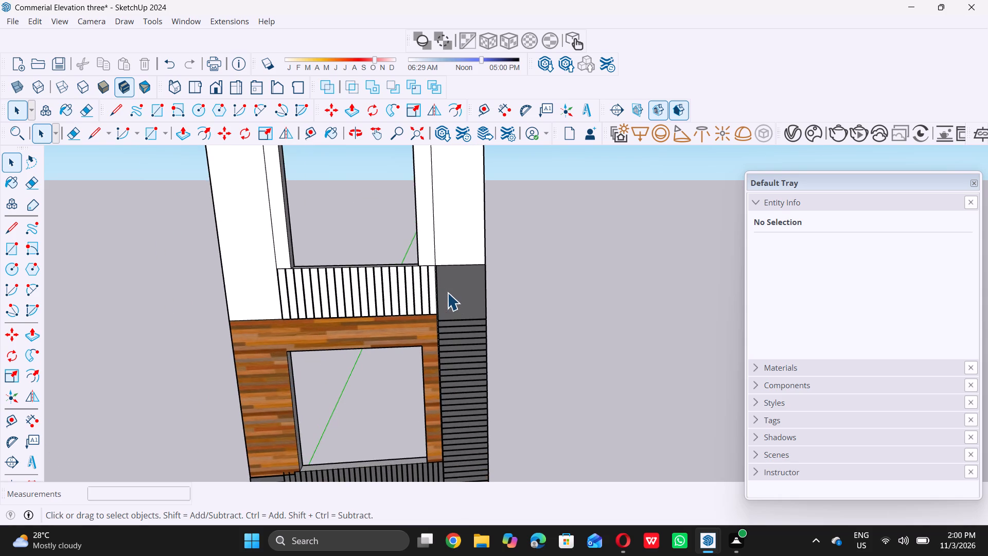
scroll(447, 292, "down", 11)
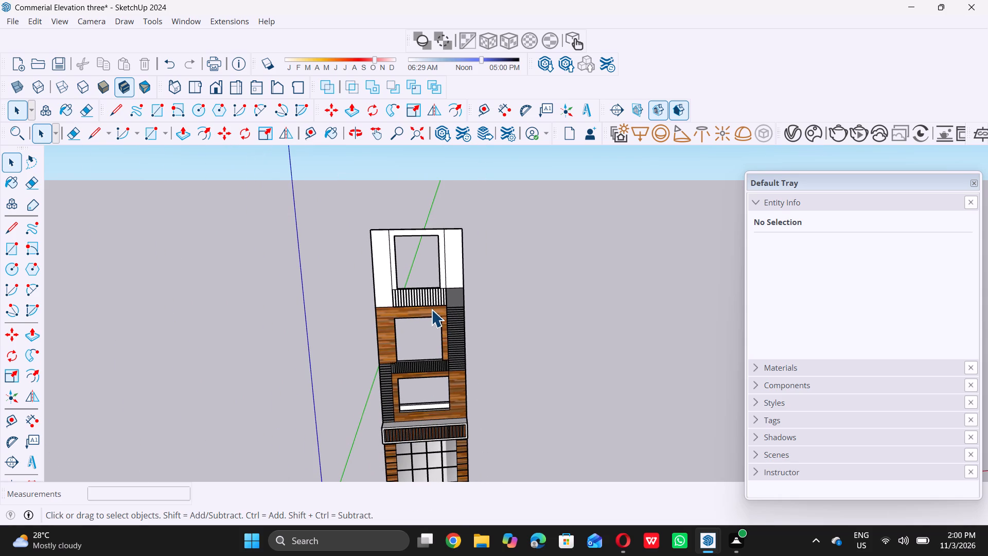
Copy the bottom edge of the top frame's left white panel 13' 1/2" up to its top edge and divide the span into 20 equal parts.
middle_click_drag(329, 346, 453, 385)
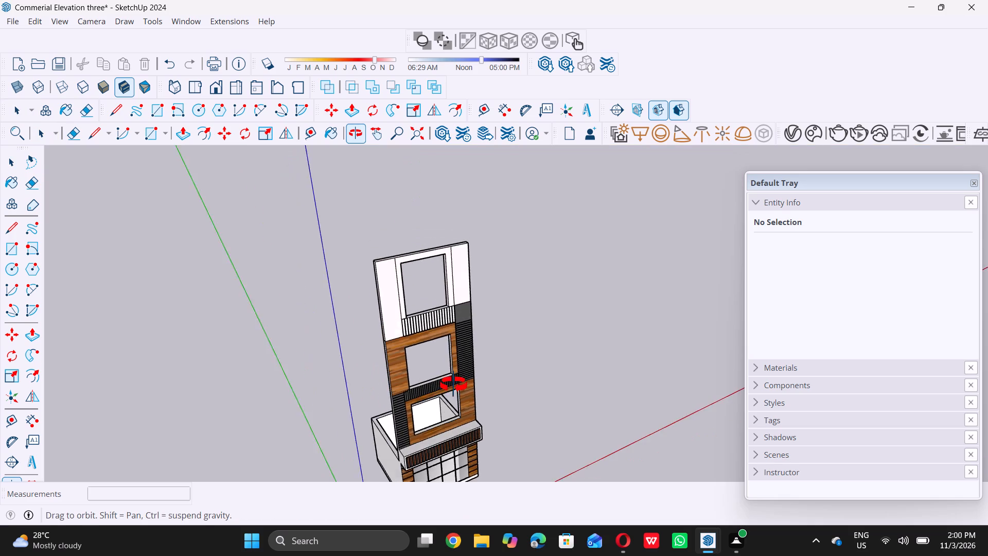
middle_click_drag(453, 385, 454, 384)
scroll(416, 327, "up", 12)
scroll(381, 388, "up", 6)
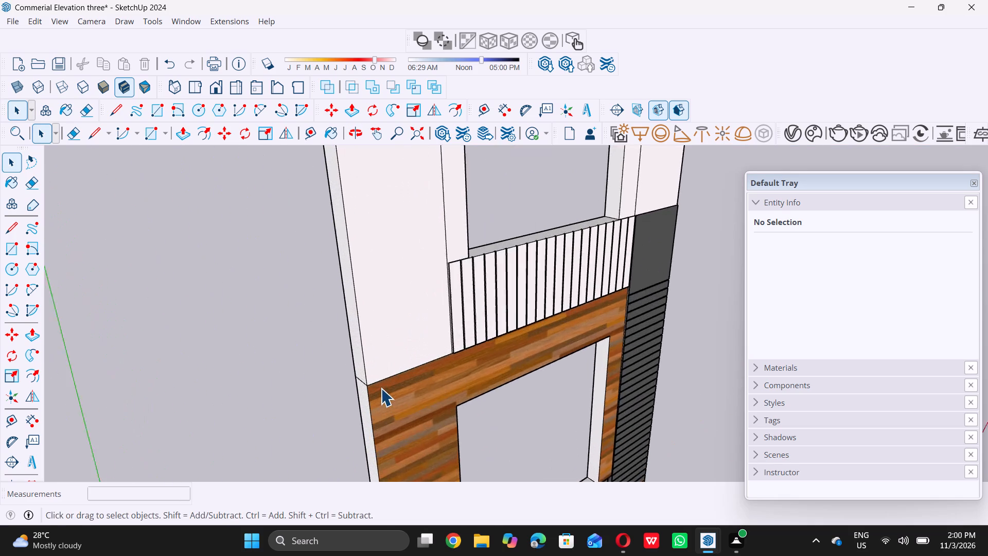
scroll(381, 388, "up", 7)
scroll(364, 340, "up", 7)
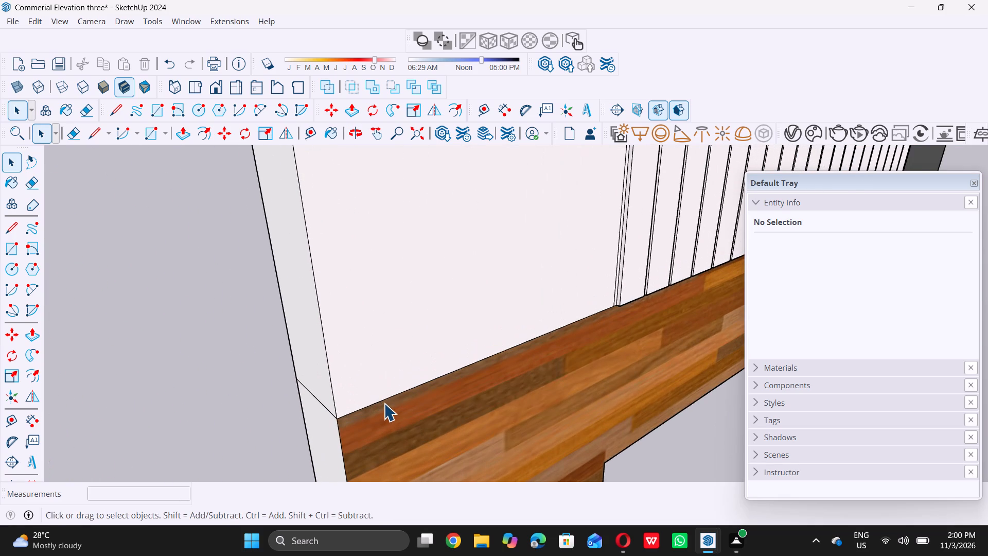
left_click(385, 402)
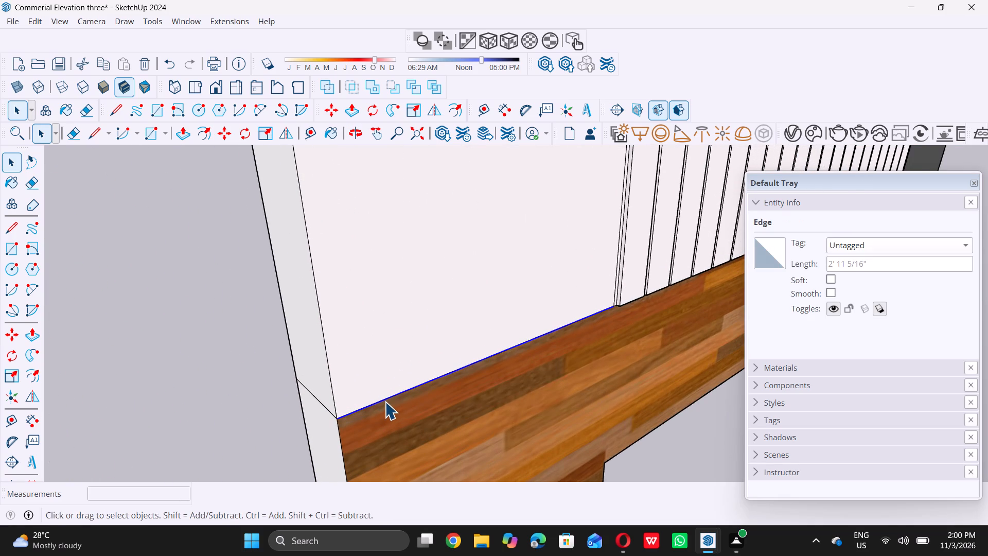
key("m")
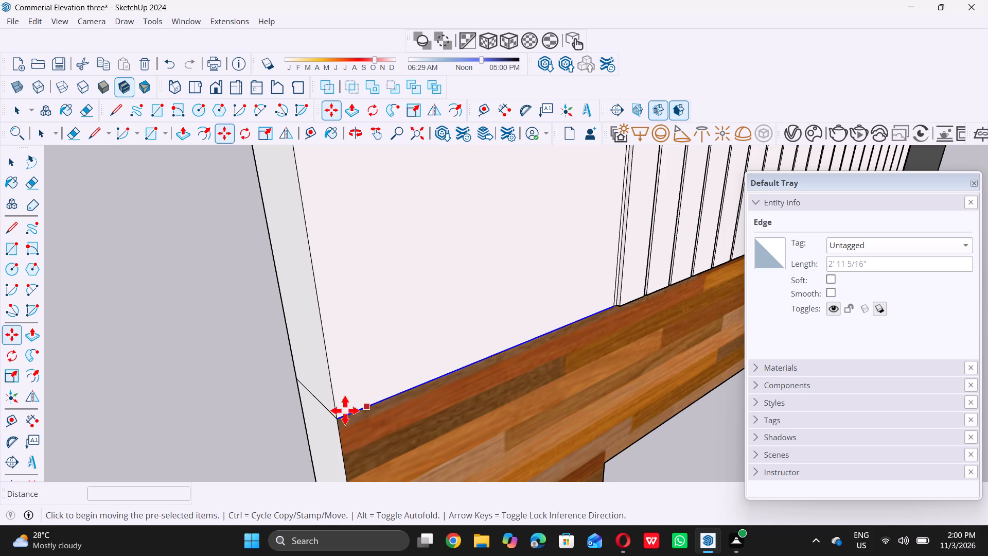
left_click(336, 415)
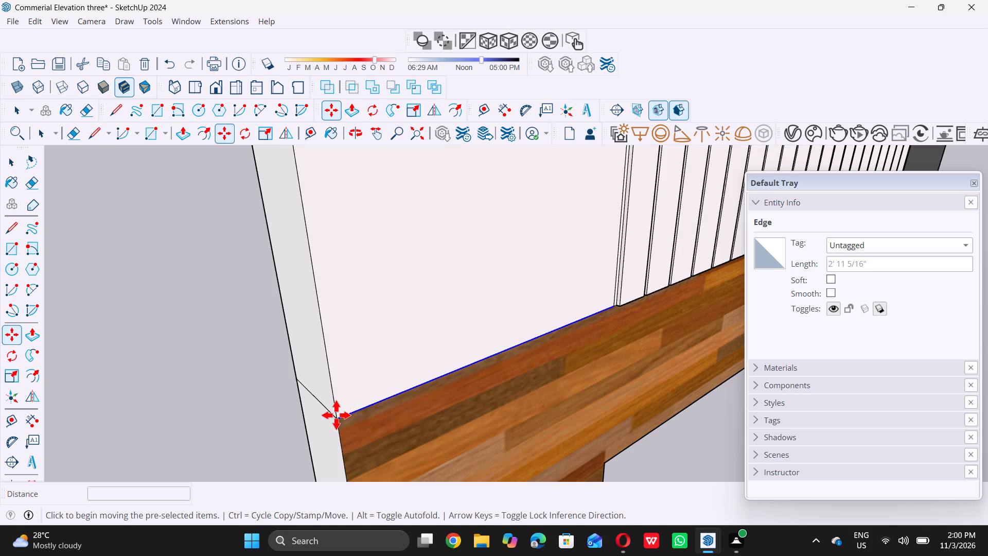
scroll(330, 358, "down", 6)
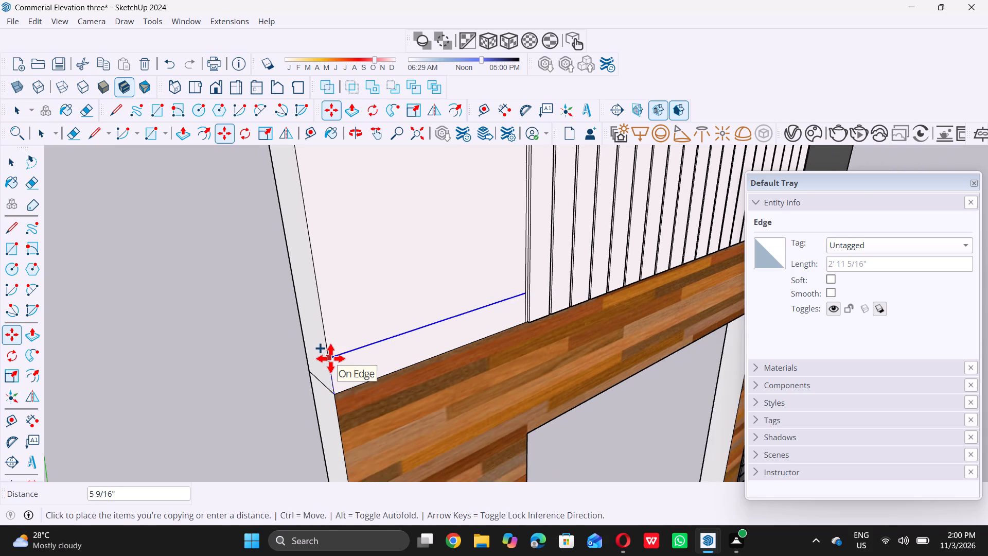
scroll(330, 358, "down", 20)
scroll(330, 358, "down", 2)
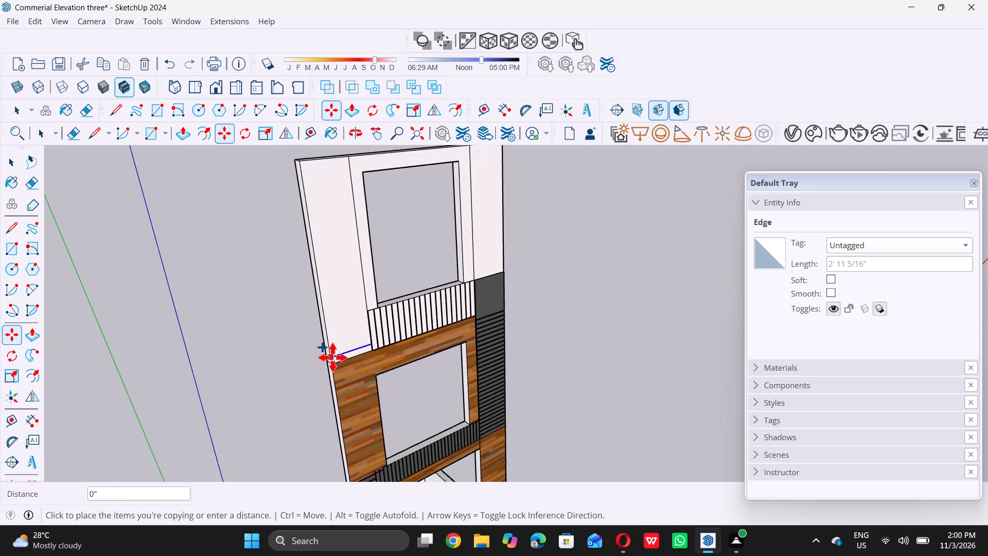
scroll(308, 205, "up", 5)
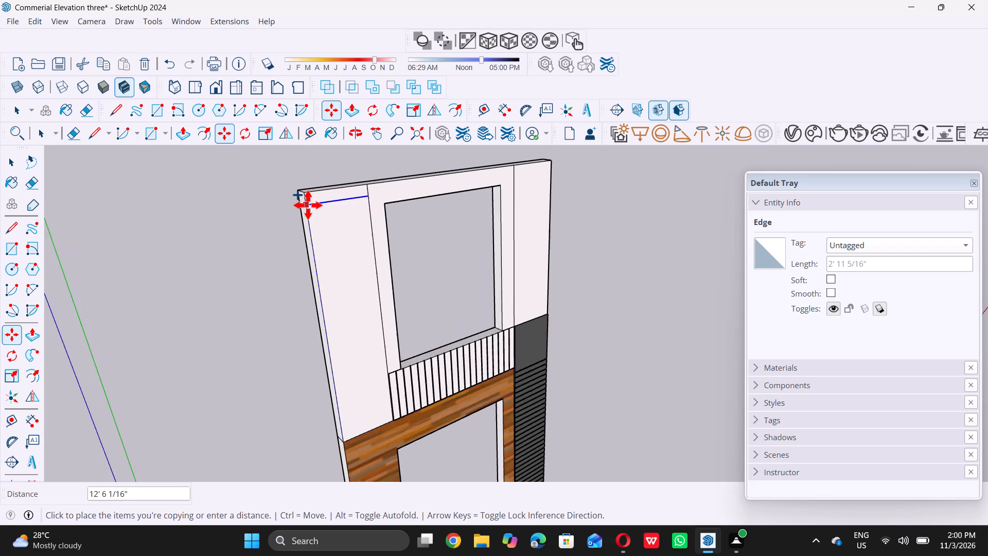
scroll(308, 205, "up", 9)
left_click(299, 181)
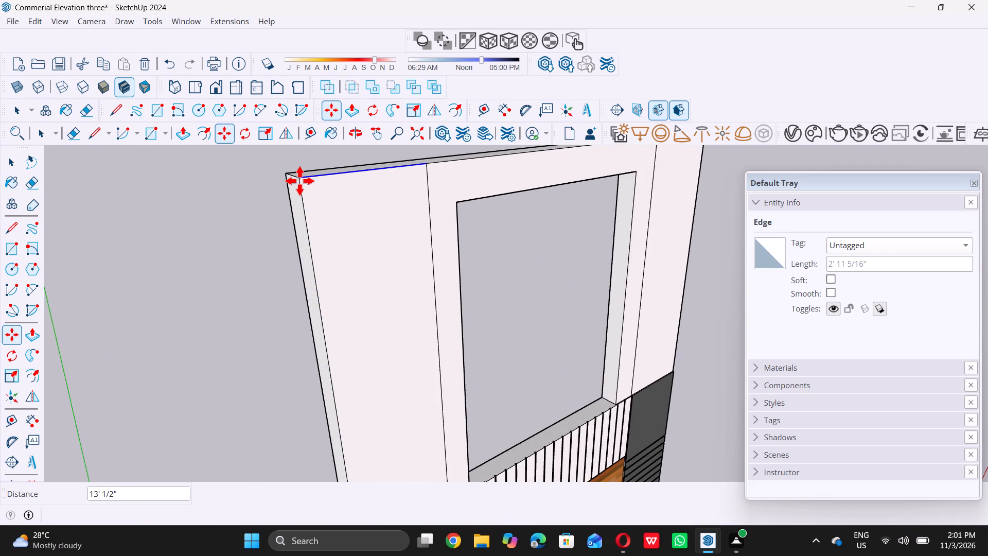
key("slash")
key("2")
key("0")
key("Return")
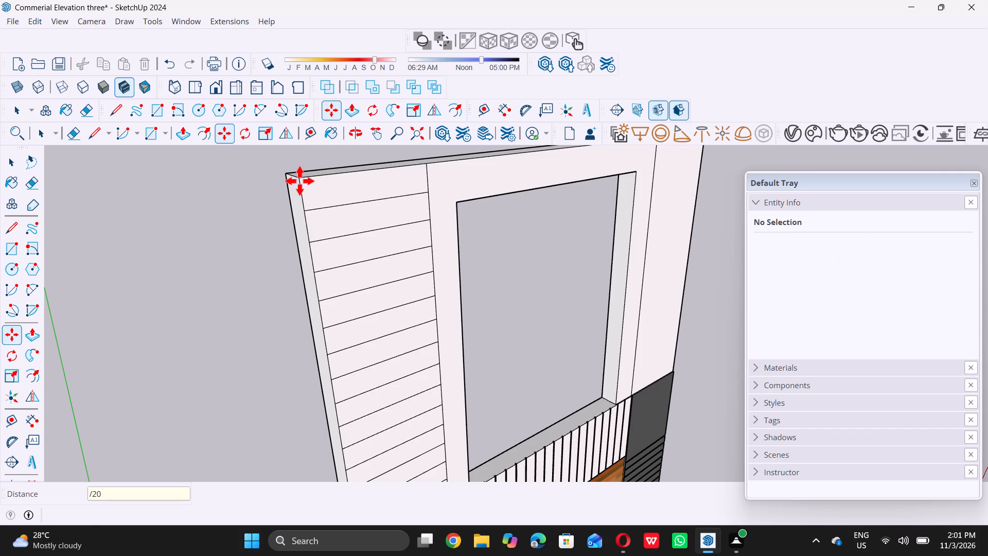
Place a guide 0.5" below the uppermost strip line on the top frame's left white panel.
key("space")
scroll(297, 199, "down", 11)
scroll(336, 240, "down", 8)
middle_click_drag(283, 255, 316, 257)
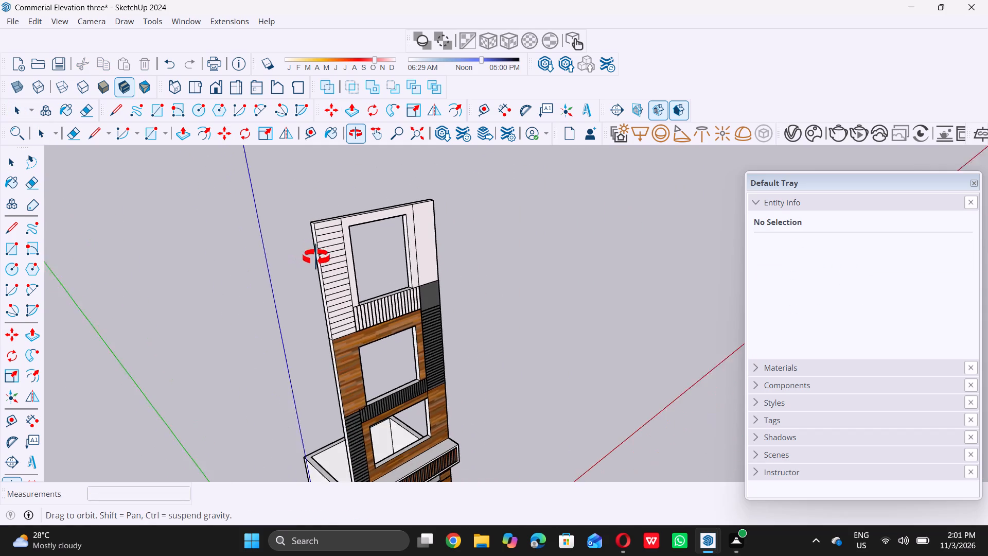
middle_click_drag(316, 257, 322, 264)
middle_click(322, 264)
scroll(316, 245, "up", 13)
scroll(338, 225, "up", 16)
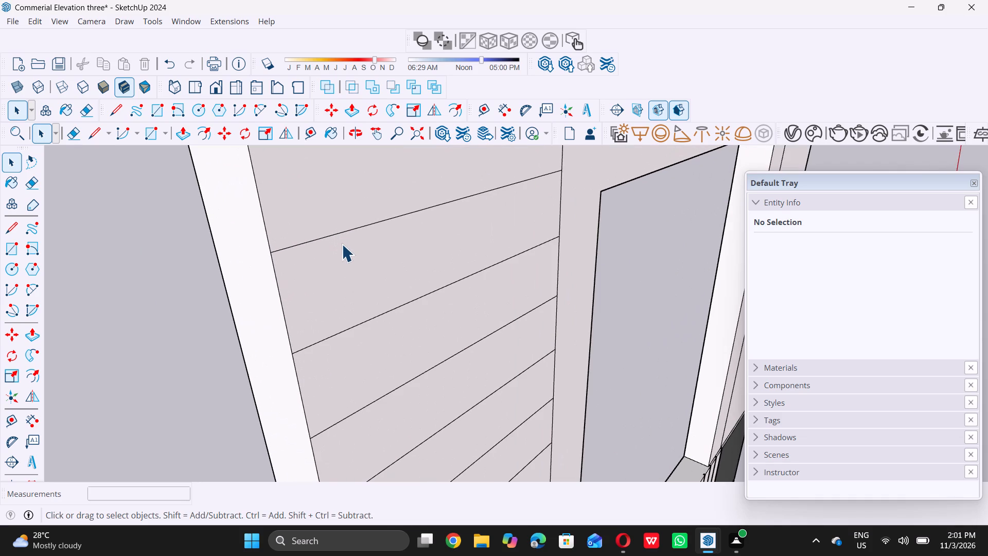
key("t")
scroll(344, 239, "up", 4)
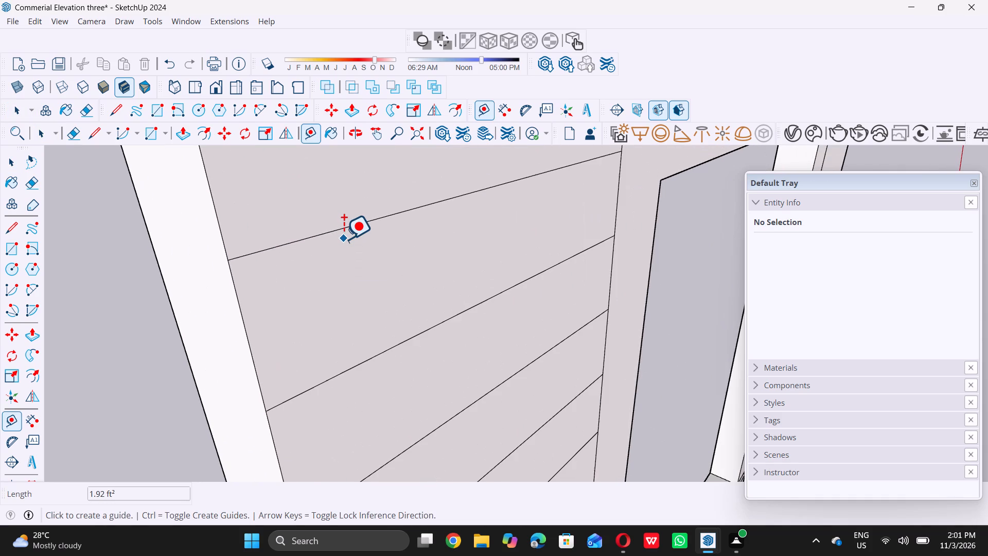
left_click(344, 225)
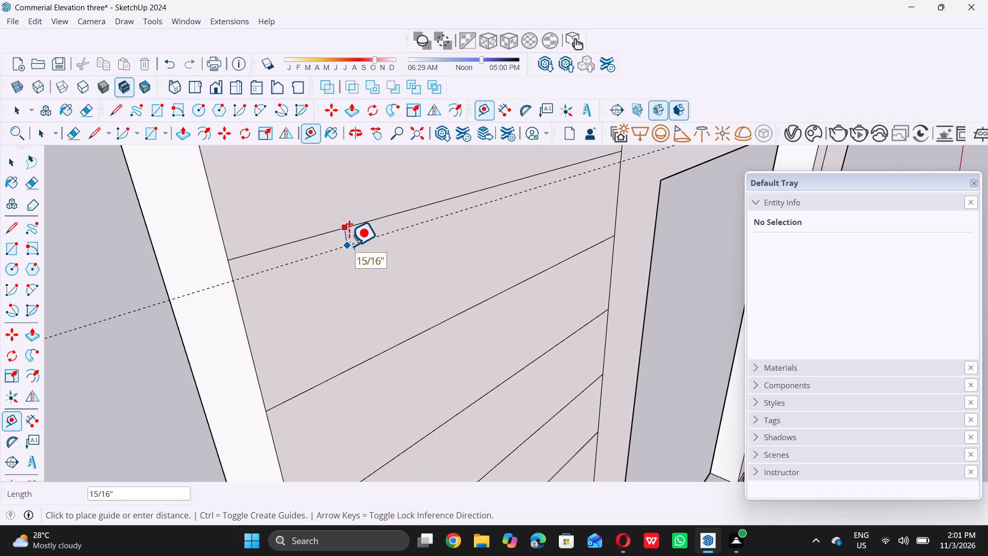
type("0.")
key("5")
key("shift+quotedbl")
key("Return")
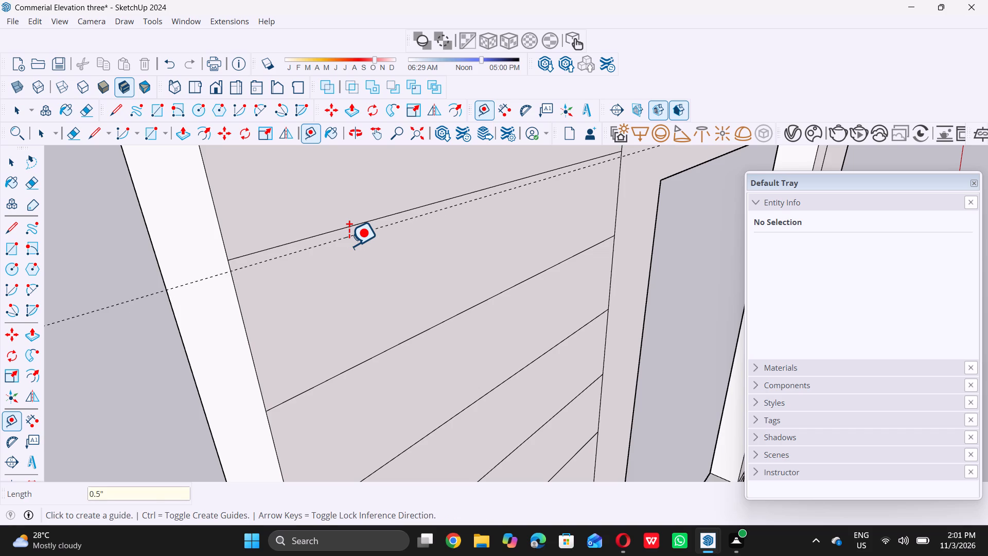
Place guides 0.5" below the second and third strip lines of the left white panel.
triple_click(421, 337)
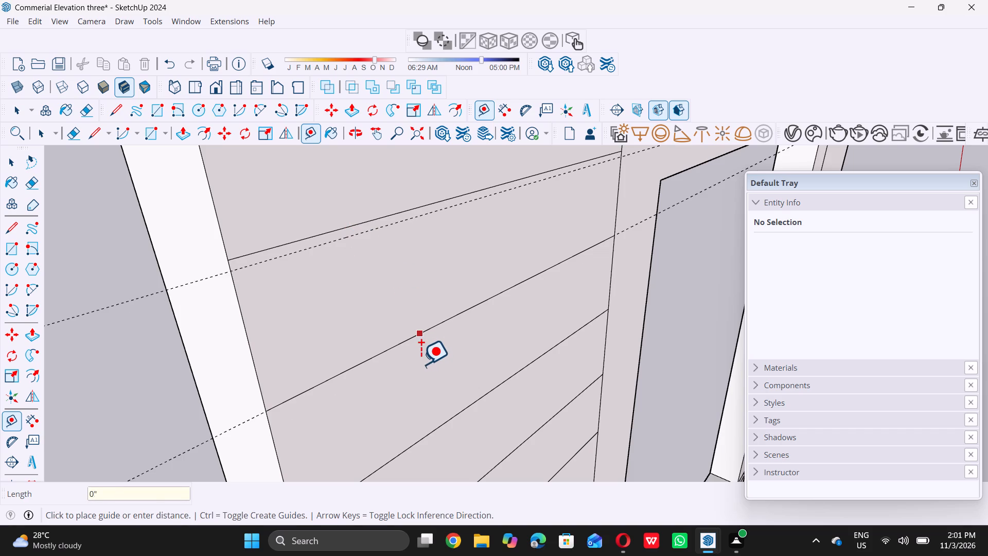
type("0.5")
key("shift+quotedbl")
key("Return")
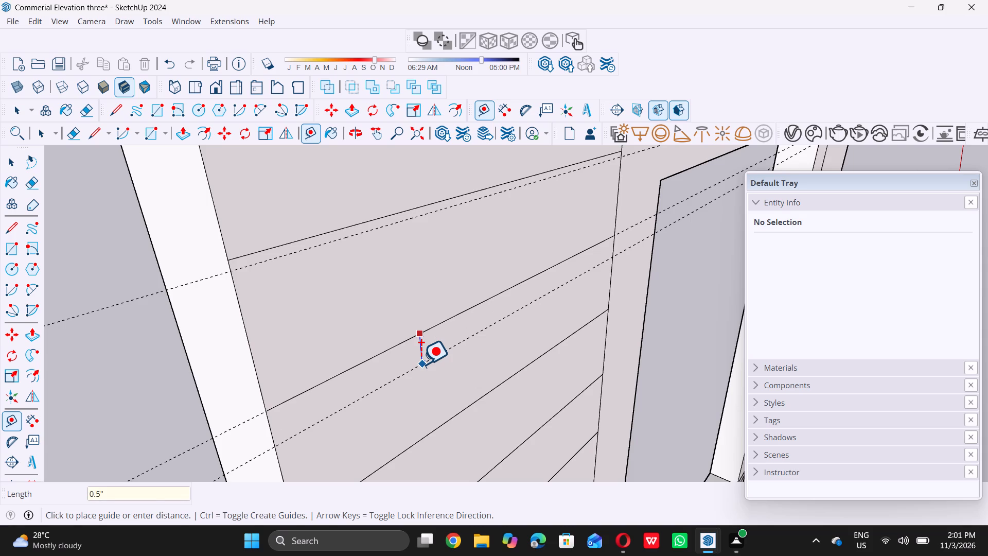
left_click(463, 416)
type("0.5")
key("shift+quotedbl")
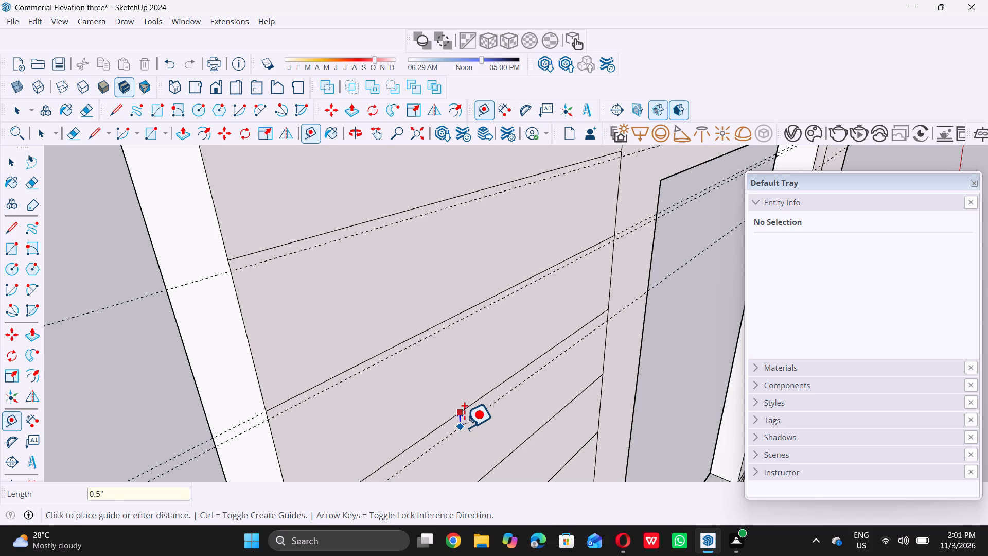
key("Return")
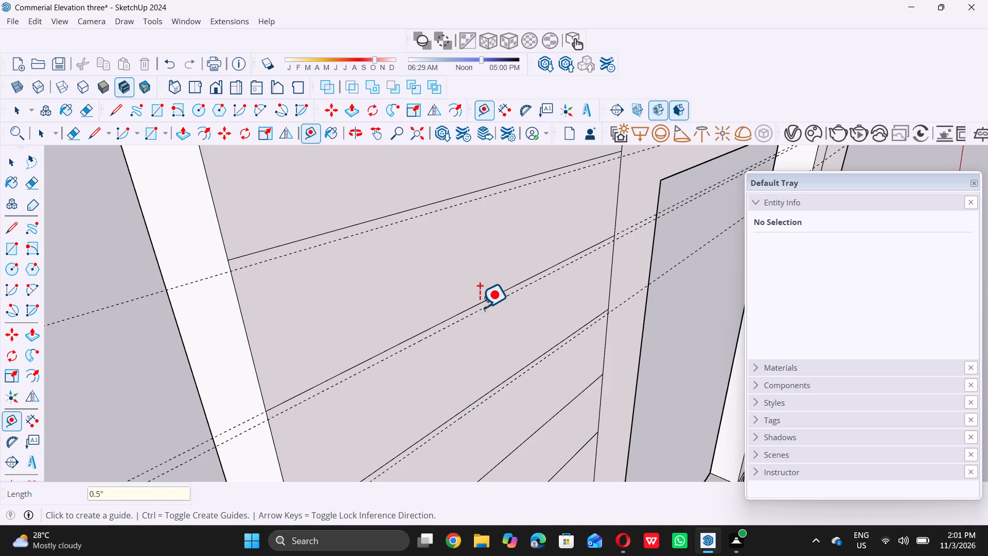
Place guides 0.5" below the next two strip lines down the left panel, continuing from the third line's guide.
scroll(478, 257, "down", 6)
scroll(478, 254, "down", 15)
middle_click_drag(484, 351, 491, 331)
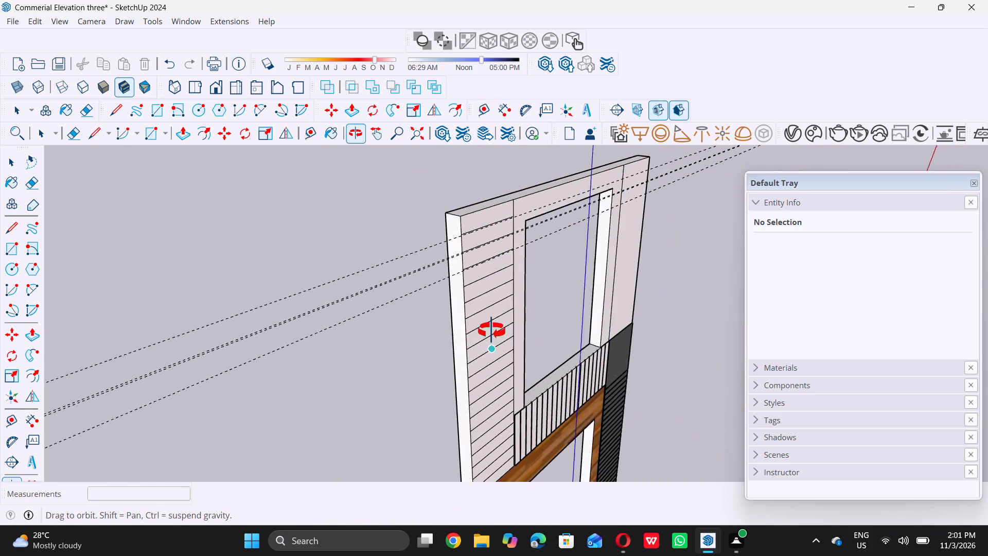
middle_click_drag(491, 331, 495, 323)
scroll(482, 269, "up", 16)
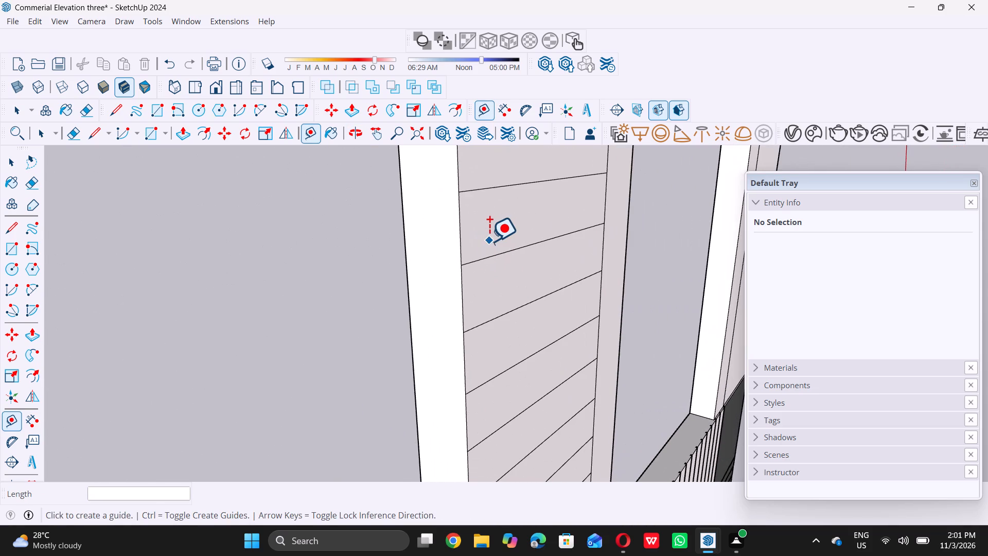
left_click(509, 185)
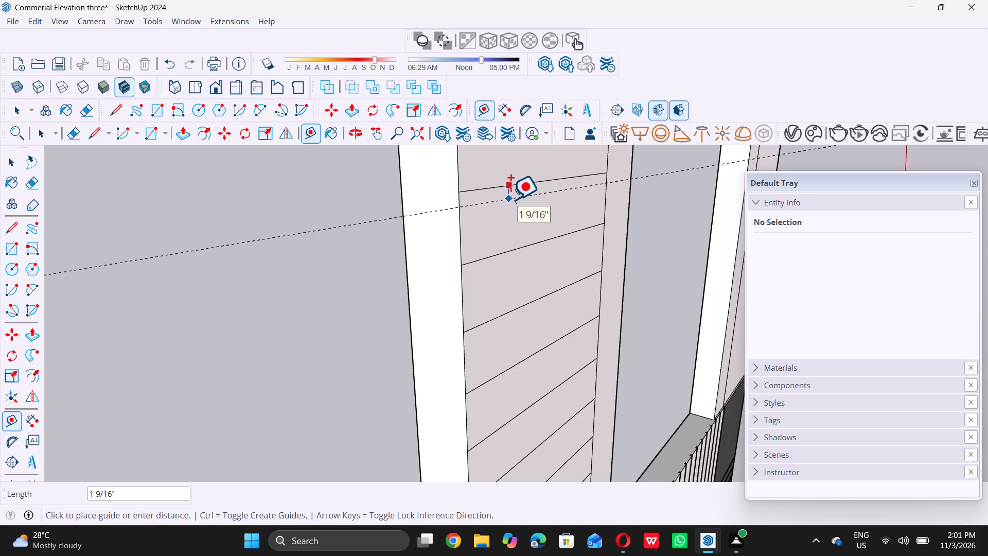
type("0.5")
key("shift+quotedbl")
key("Return")
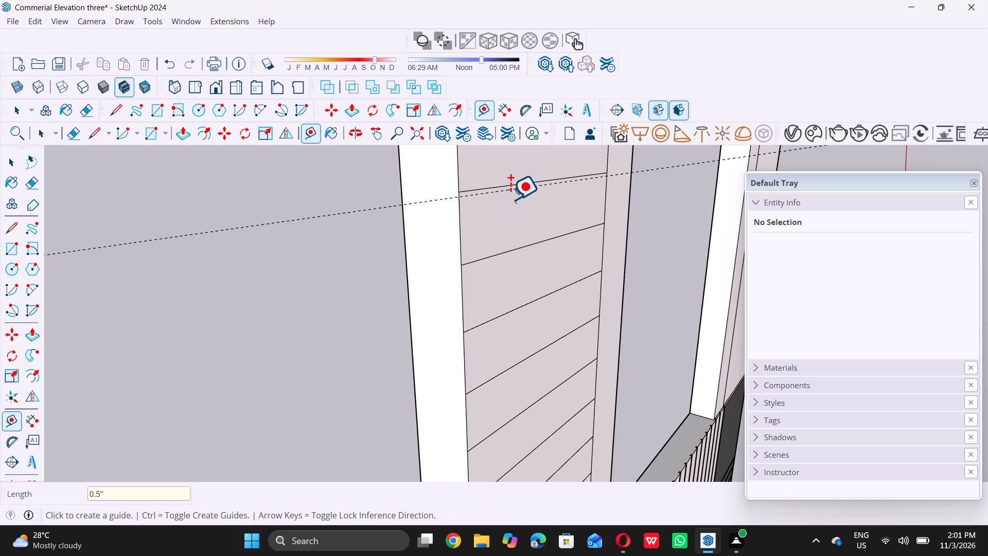
left_click_drag(529, 250, 530, 255)
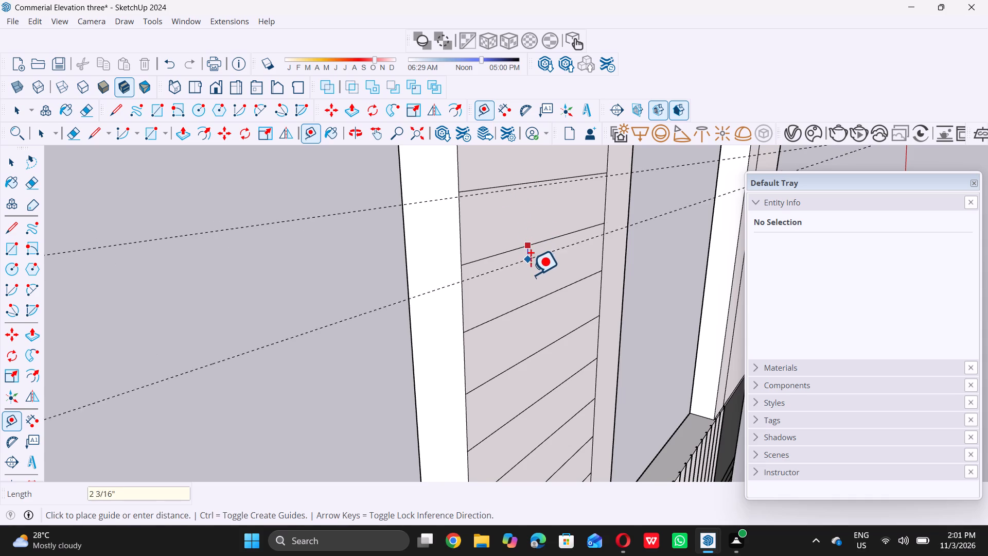
type("0.5")
key("shift+quotedbl")
key("Return")
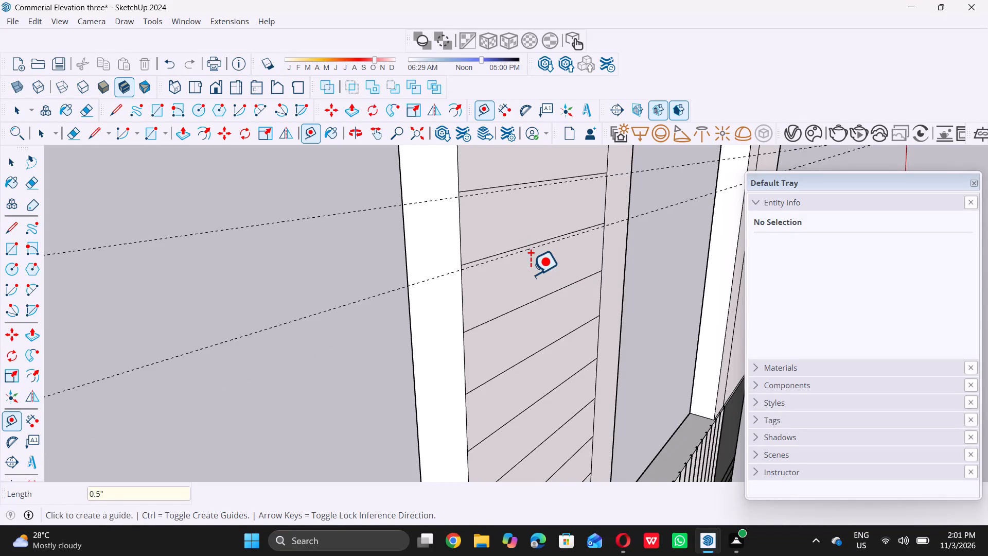
Add guides 0.5" below each of the following two strip lines on the left panel.
left_click_drag(540, 304, 540, 324)
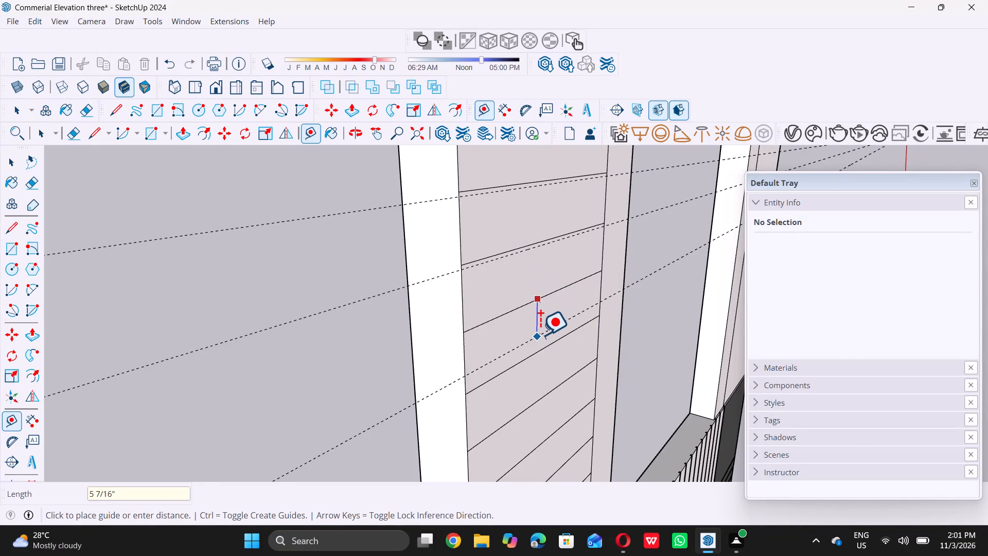
type("0.5")
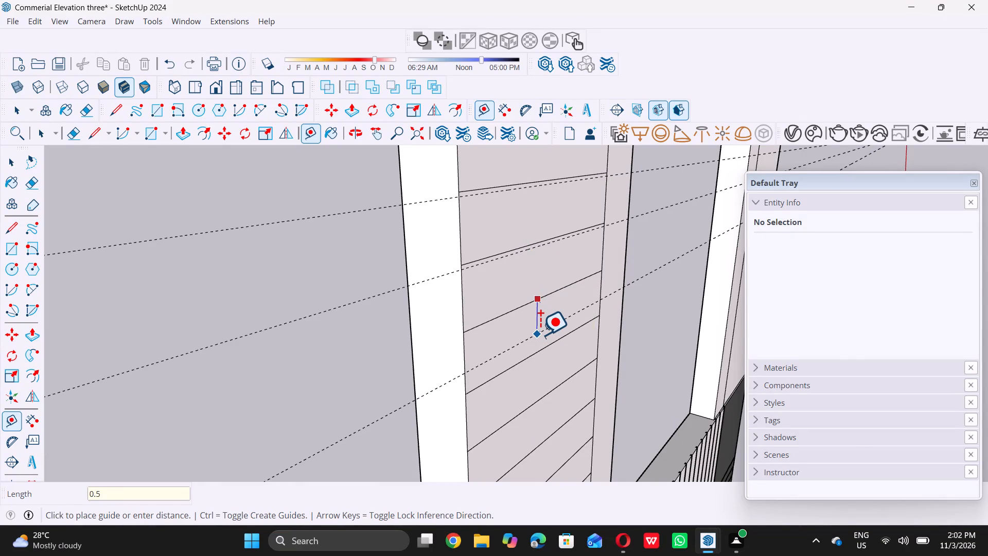
key("shift+quotedbl")
key("Return")
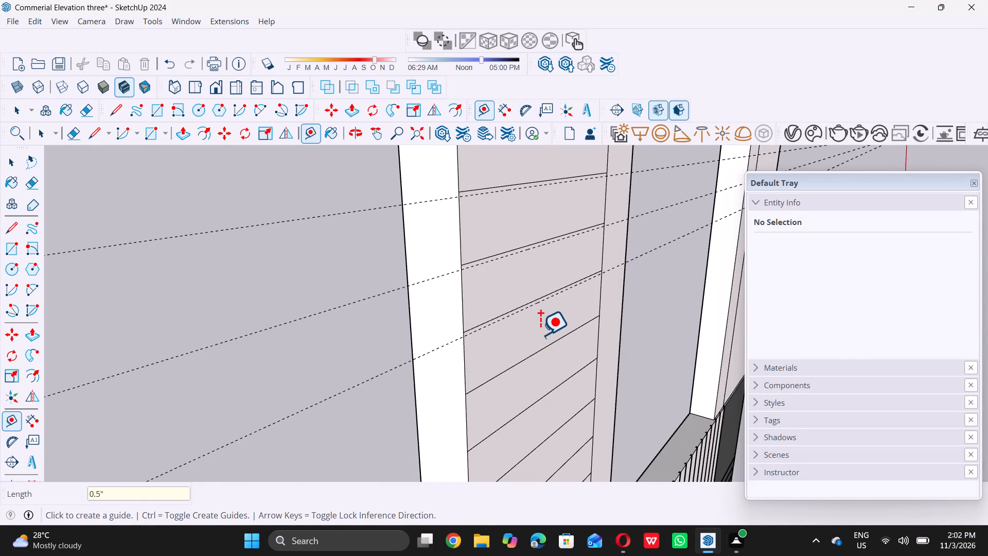
left_click_drag(539, 351, 540, 356)
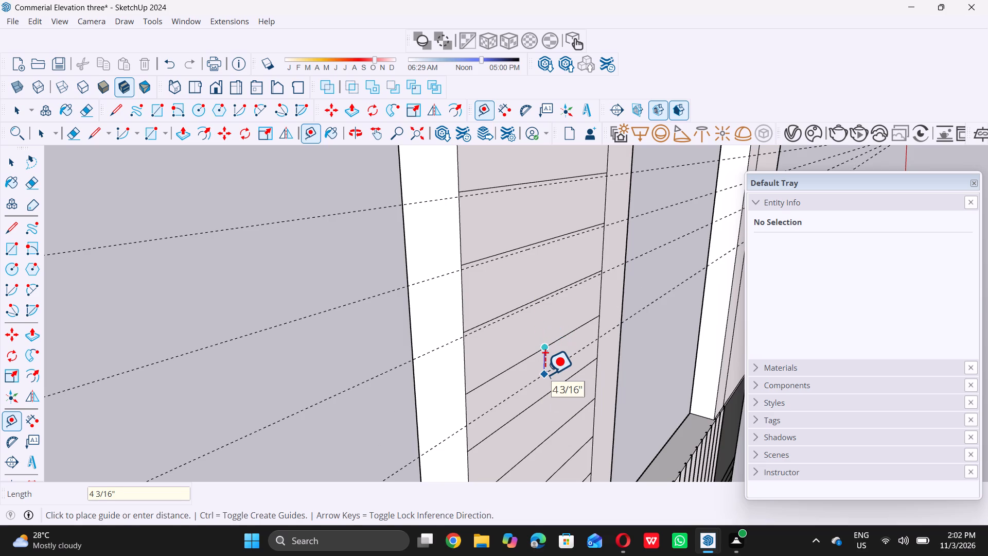
type("0.")
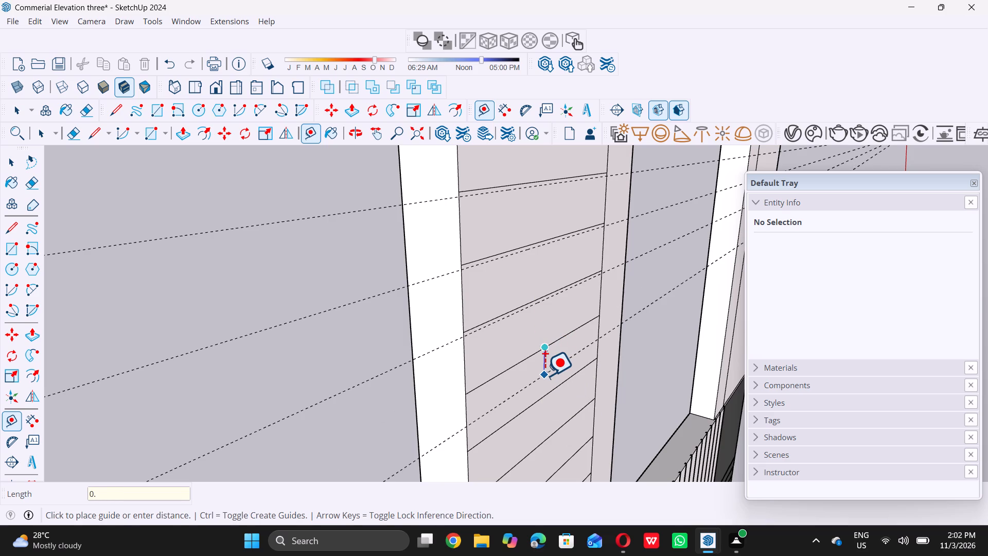
key("5")
key("shift+quotedbl")
key("Return")
Continue down the left panel with guides 0.5" below the next two strip lines that have none.
scroll(540, 295, "down", 11)
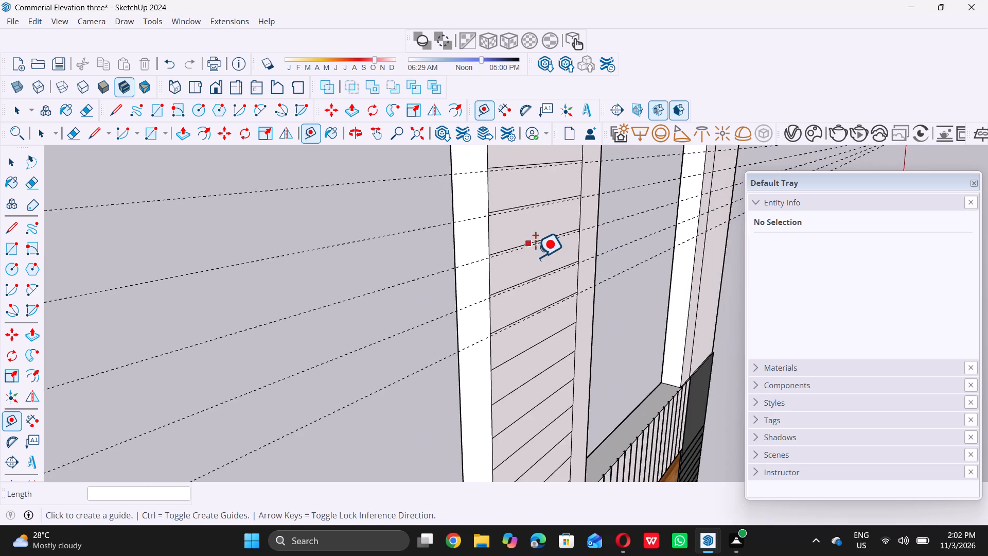
scroll(535, 257, "down", 5)
middle_click_drag(548, 392, 555, 373)
middle_click(555, 373)
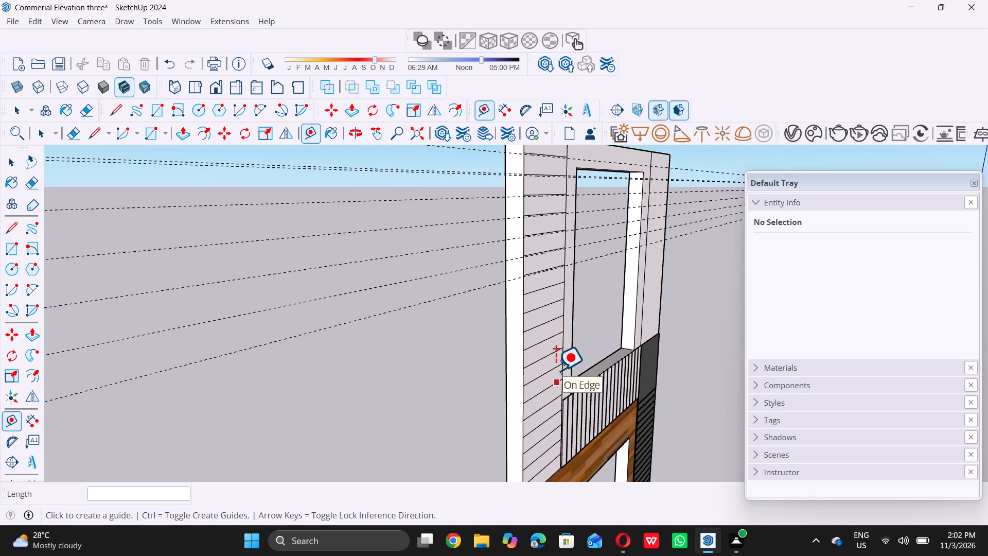
scroll(539, 288, "up", 6)
scroll(515, 302, "down", 1)
scroll(515, 302, "up", 16)
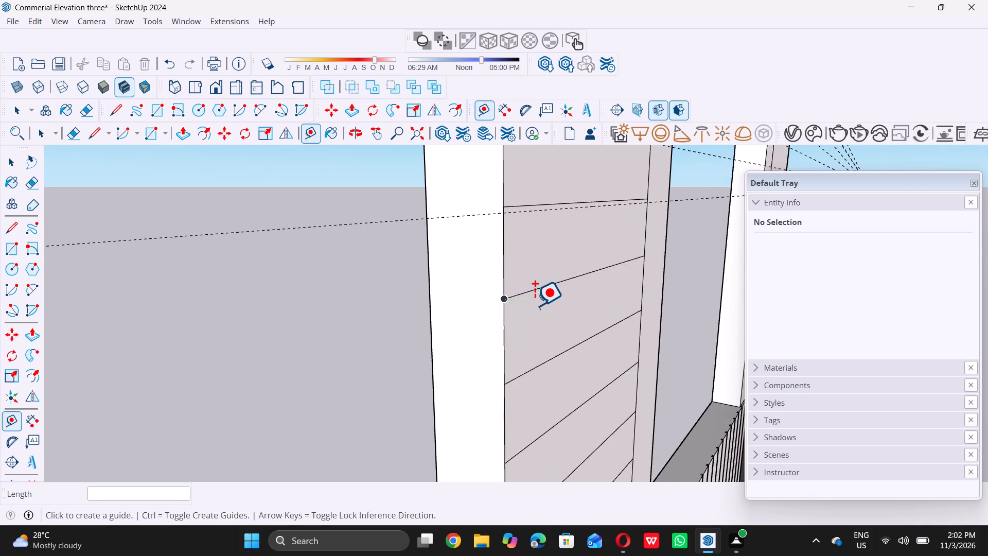
scroll(535, 305, "up", 5)
left_click(566, 263)
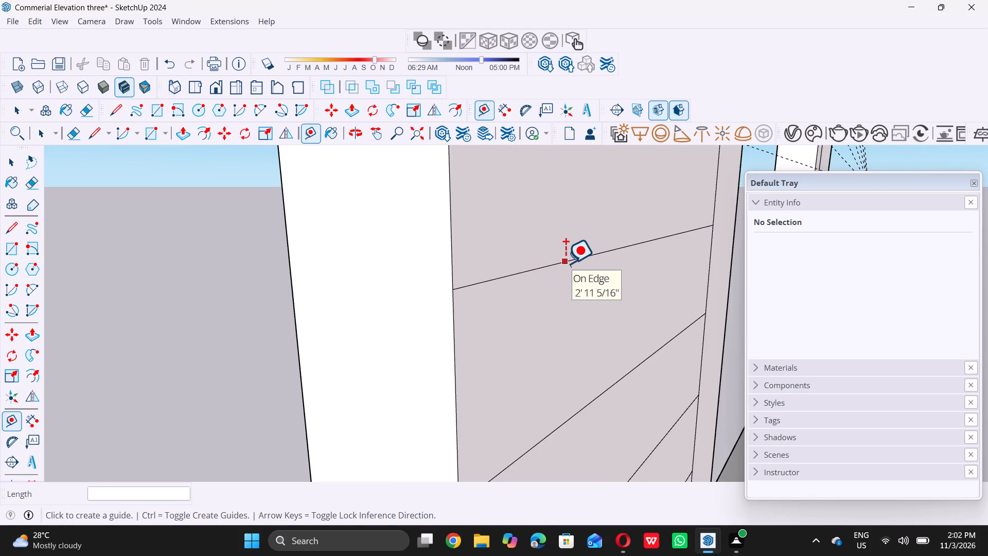
type("0.5")
key("shift+quotedbl")
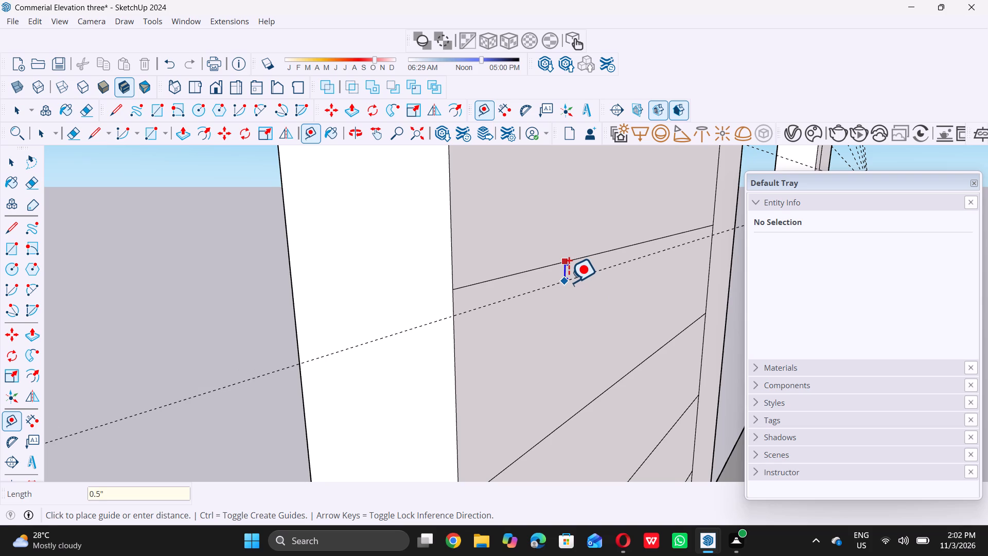
key("Return")
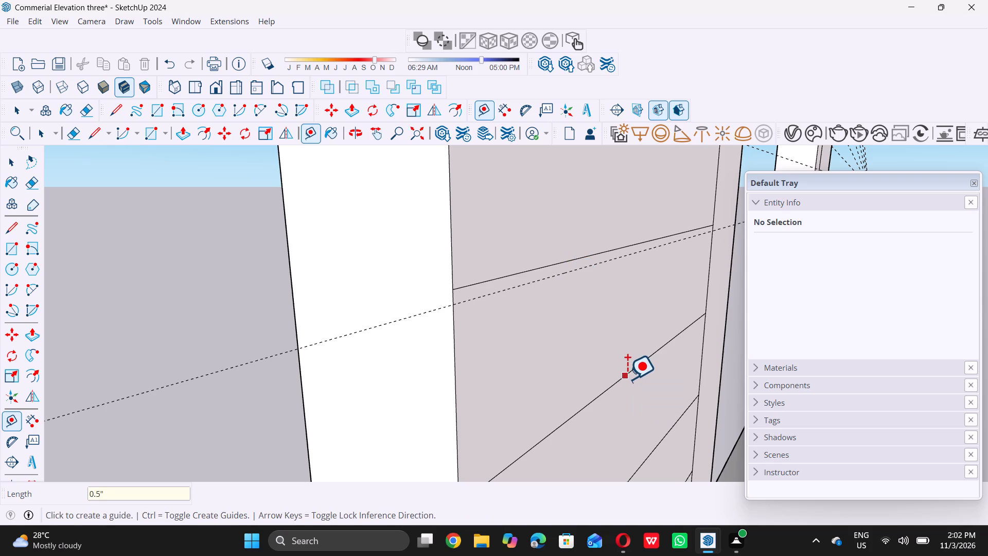
triple_click(627, 379)
type("0.5")
key("shift+quotedbl")
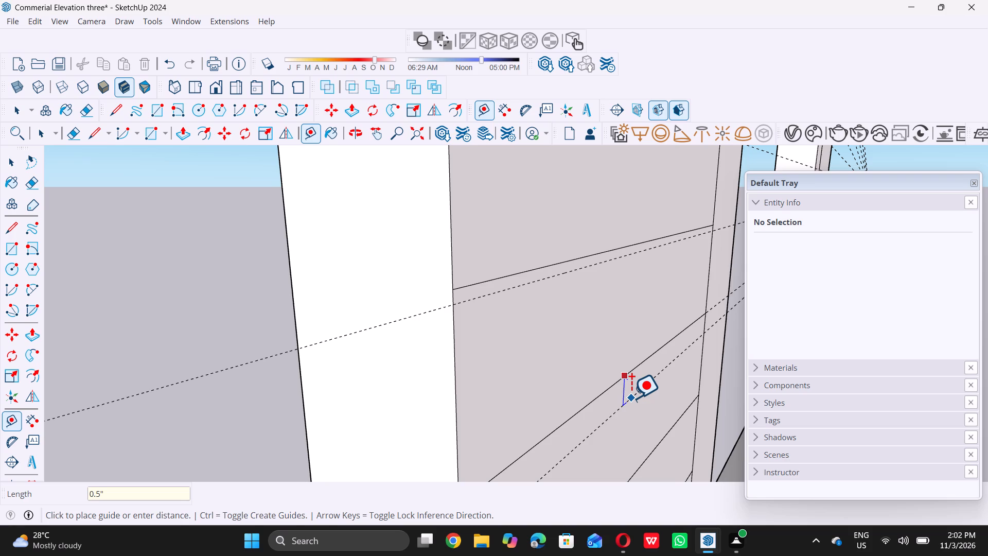
key("Return")
Place a guide 0.5" below the next unmarked strip line down the left white panel.
scroll(556, 272, "down", 12)
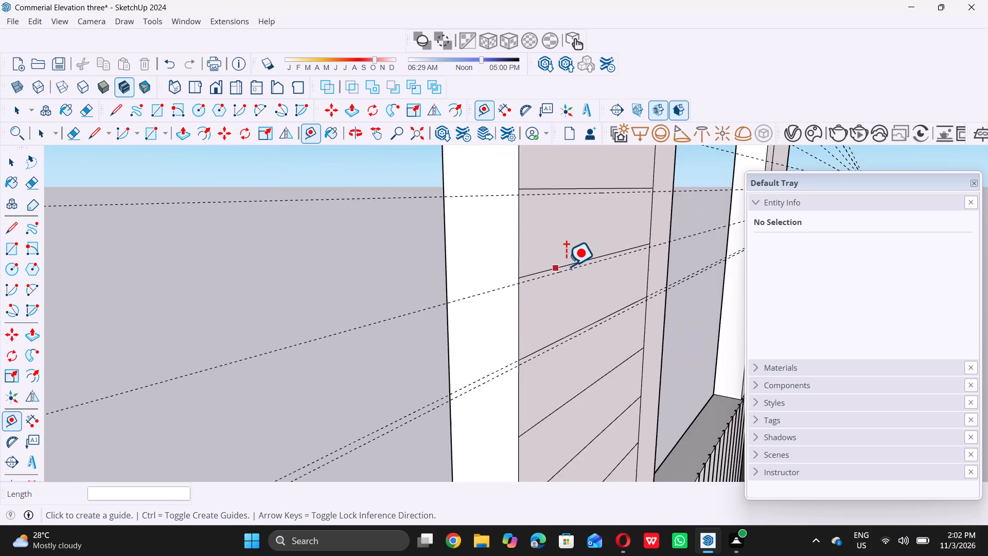
scroll(566, 266, "down", 13)
middle_click_drag(550, 426, 551, 416)
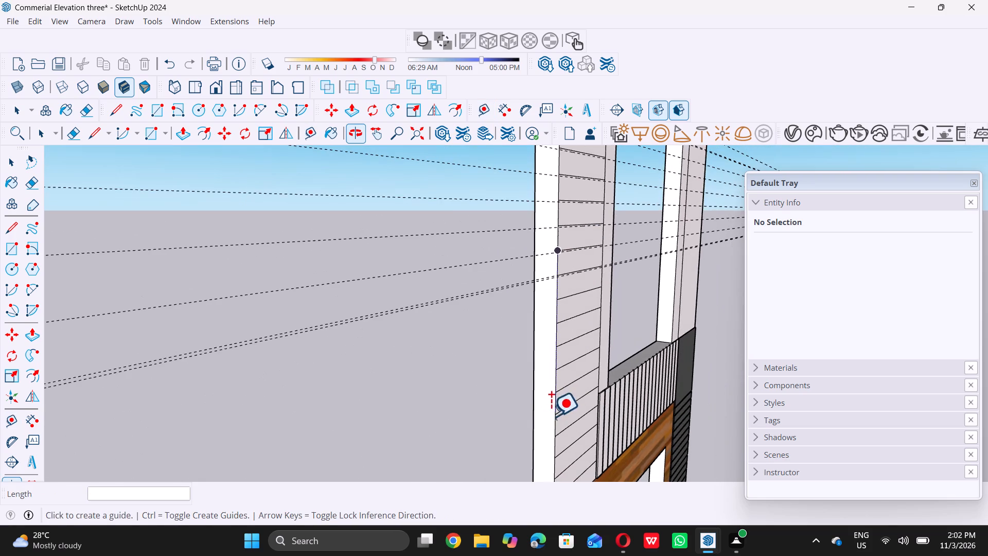
scroll(553, 362, "up", 6)
scroll(555, 306, "up", 14)
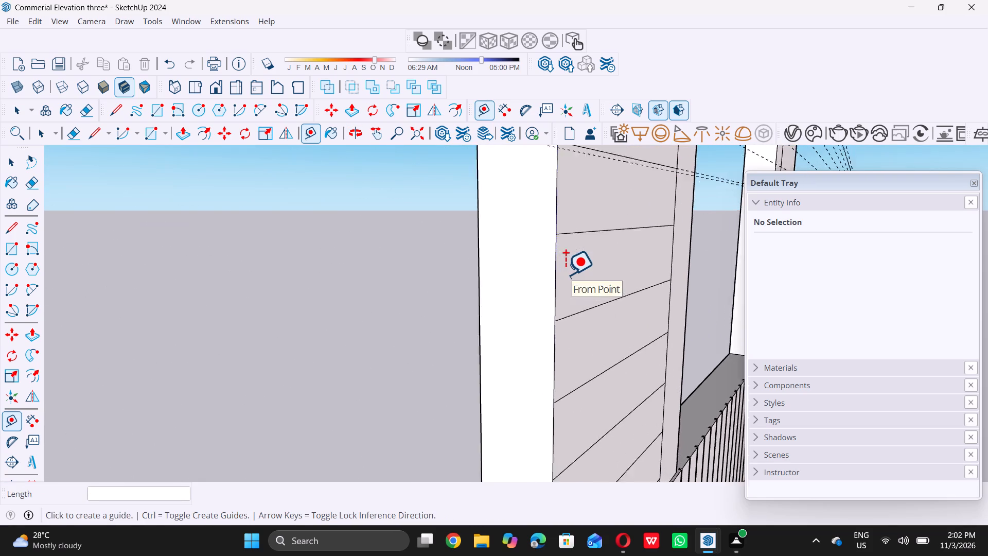
left_click(594, 214)
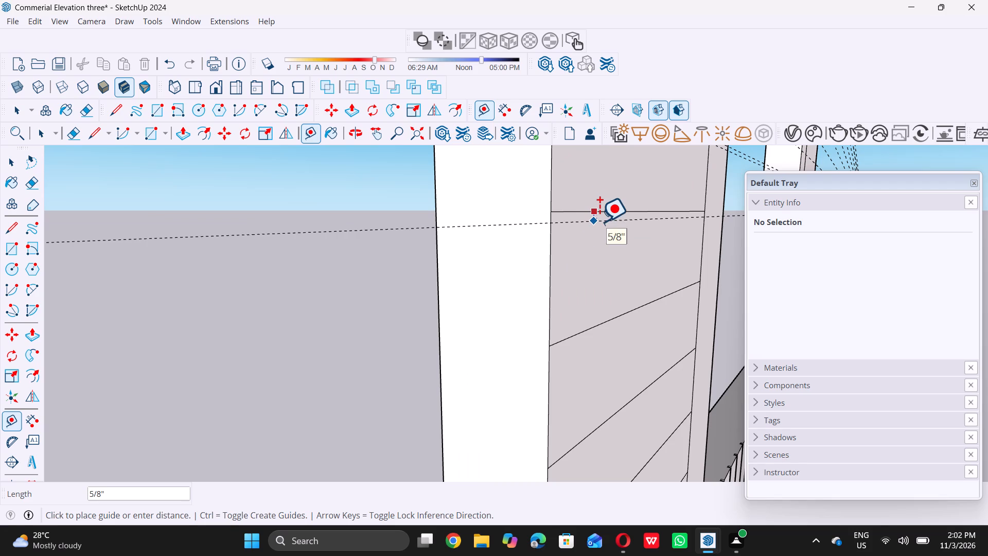
type("0.5")
key("shift+quotedbl")
key("Return")
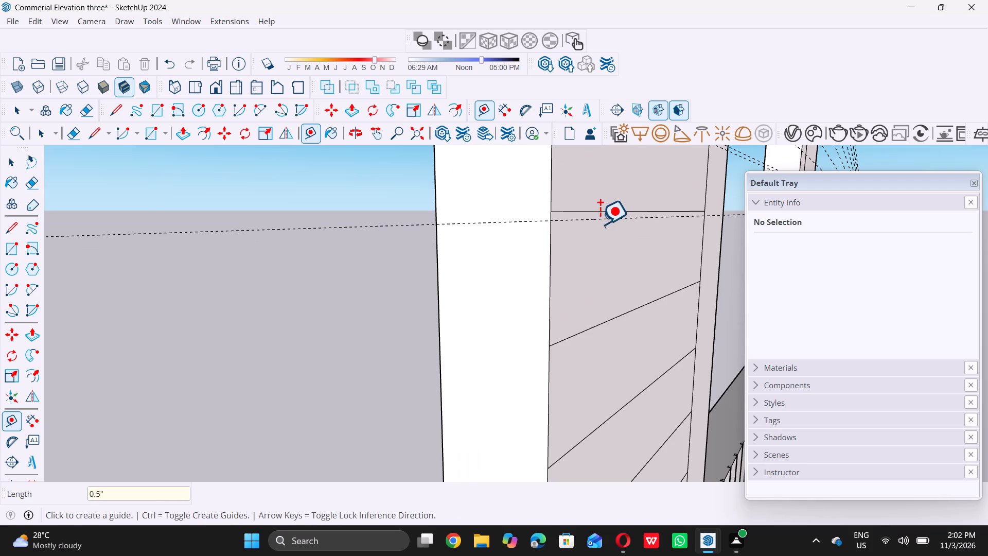
Add guides 0.5" below each of the following two strip lines on the left panel.
left_click(630, 309)
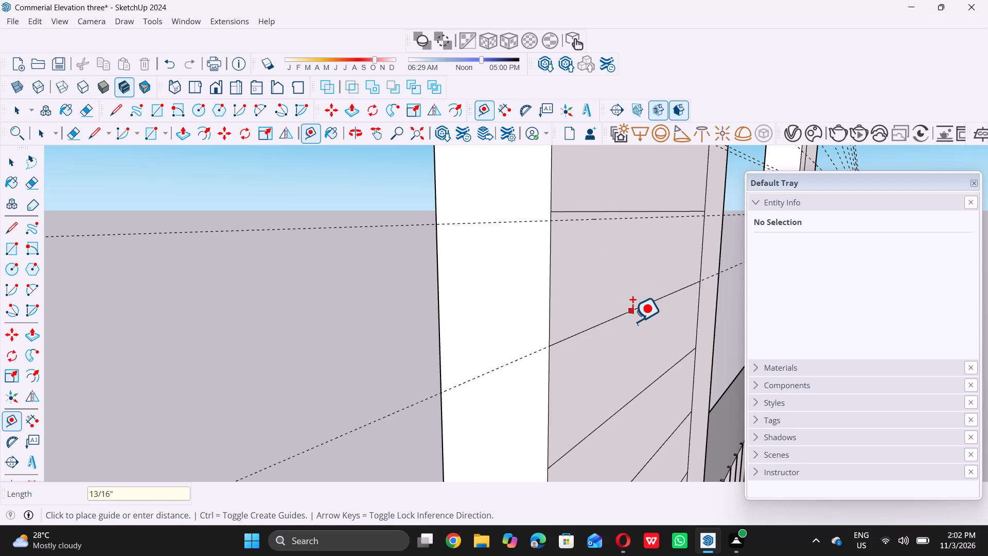
type("0.5")
key("shift+quotedbl")
key("Return")
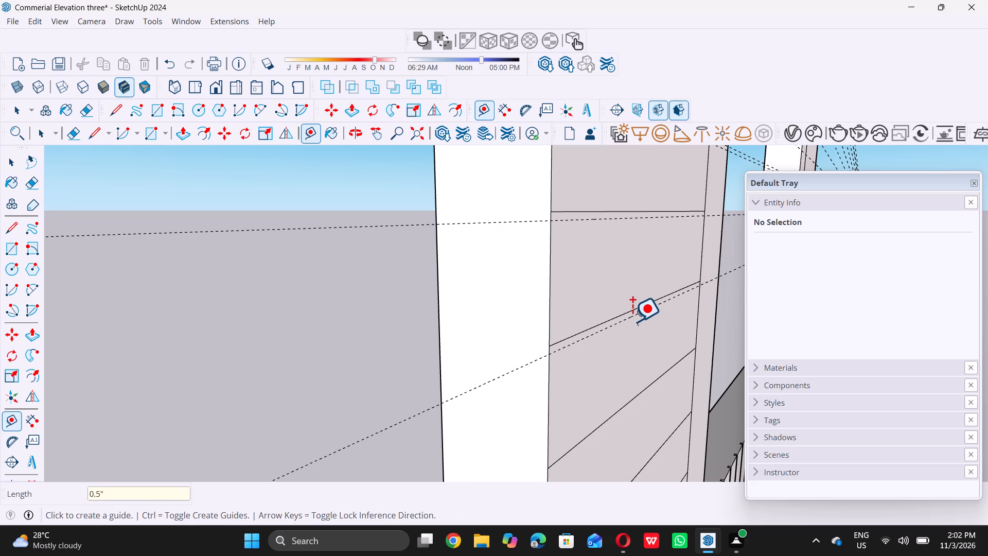
left_click(642, 397)
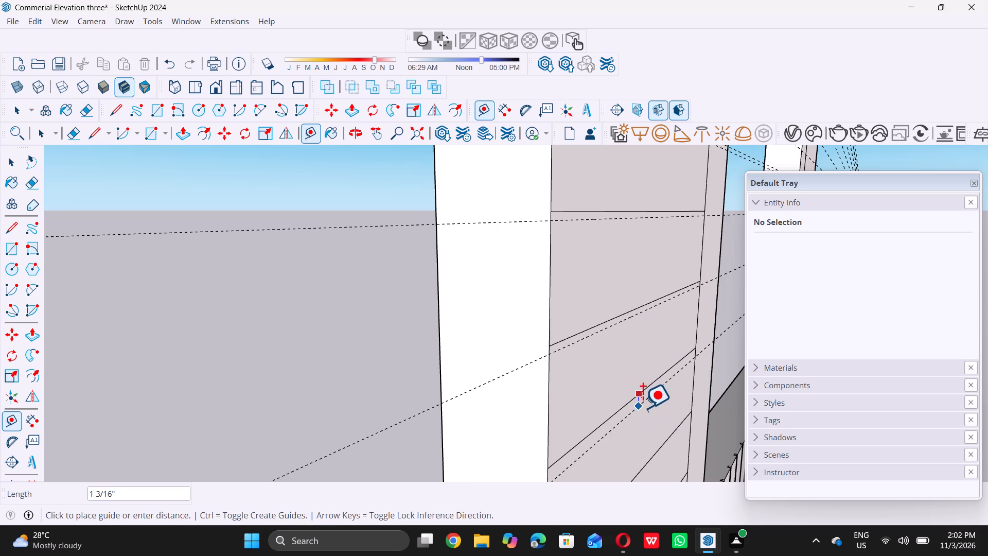
type("0.5")
key("shift+quotedbl")
key("Return")
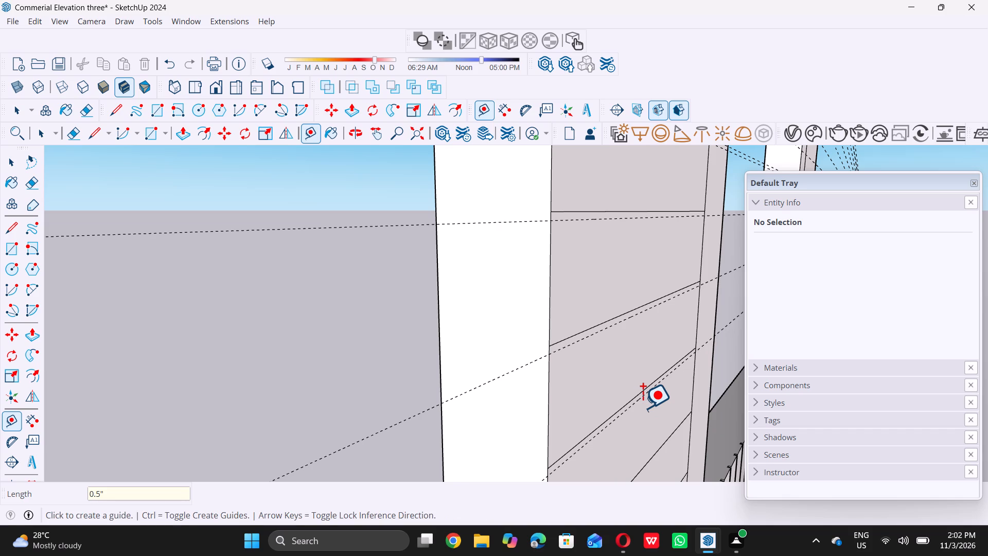
Continue down the left panel with a guide 0.5" below the next strip line that has none.
scroll(619, 354, "down", 20)
scroll(619, 354, "down", 10)
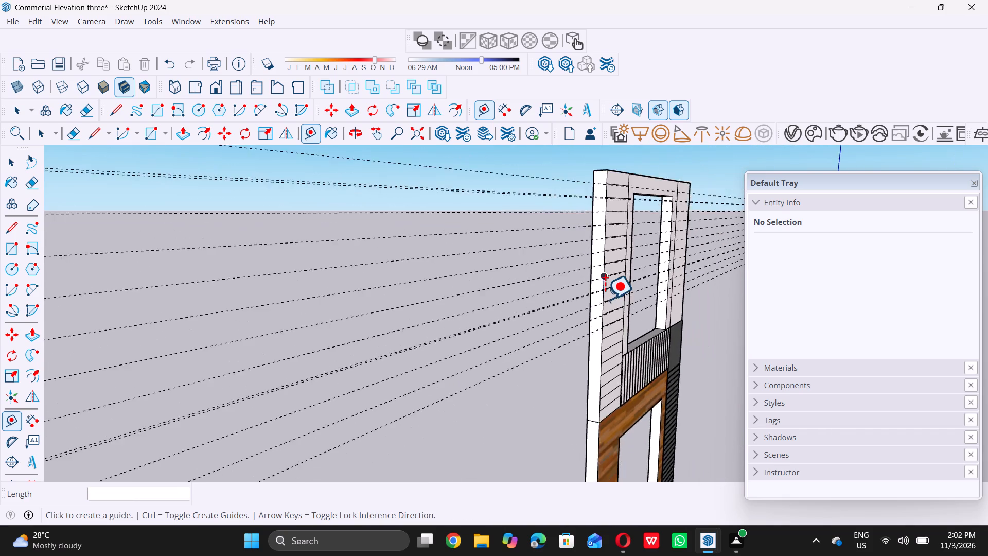
scroll(605, 299, "down", 2)
scroll(611, 386, "up", 5)
scroll(571, 312, "up", 6)
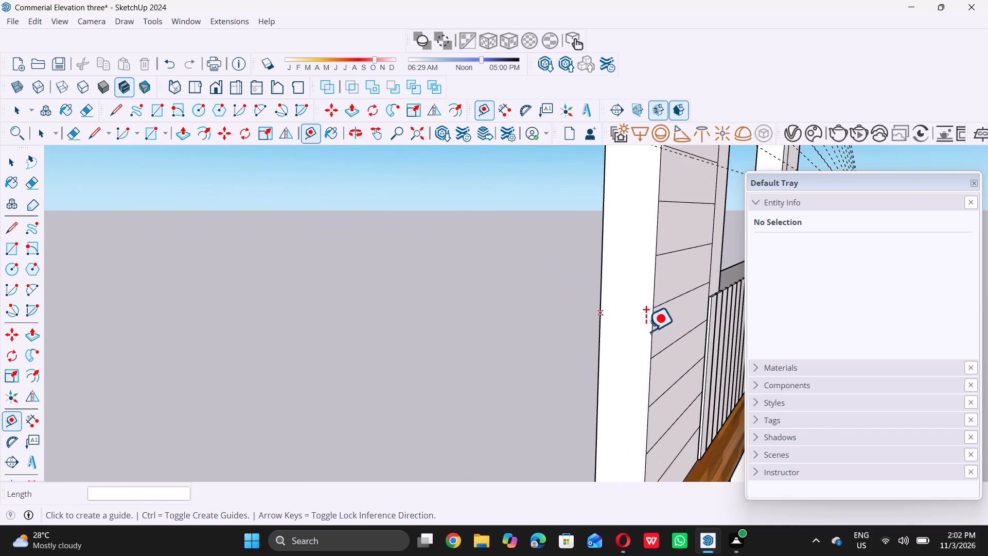
scroll(592, 330, "down", 10)
scroll(550, 337, "up", 6)
scroll(589, 277, "up", 5)
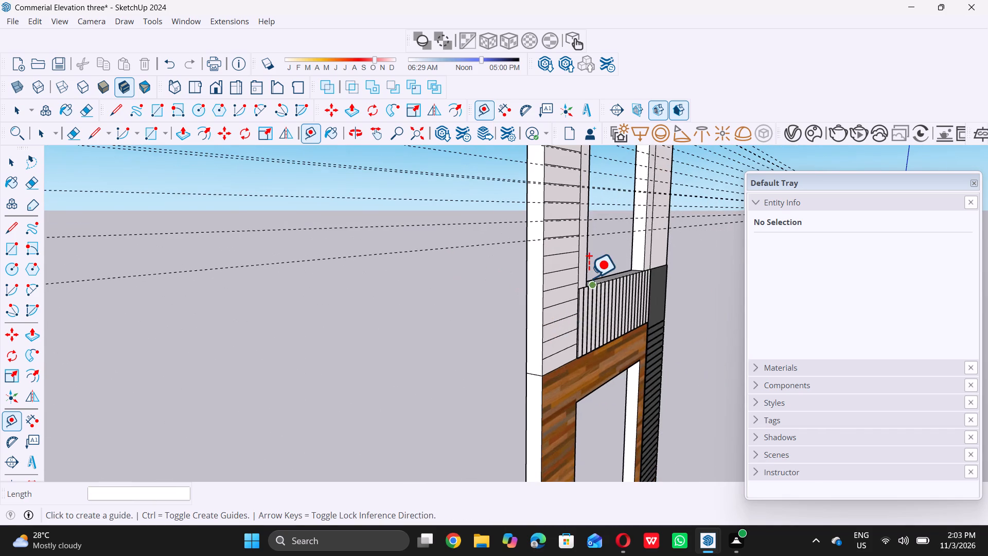
scroll(488, 270, "up", 5)
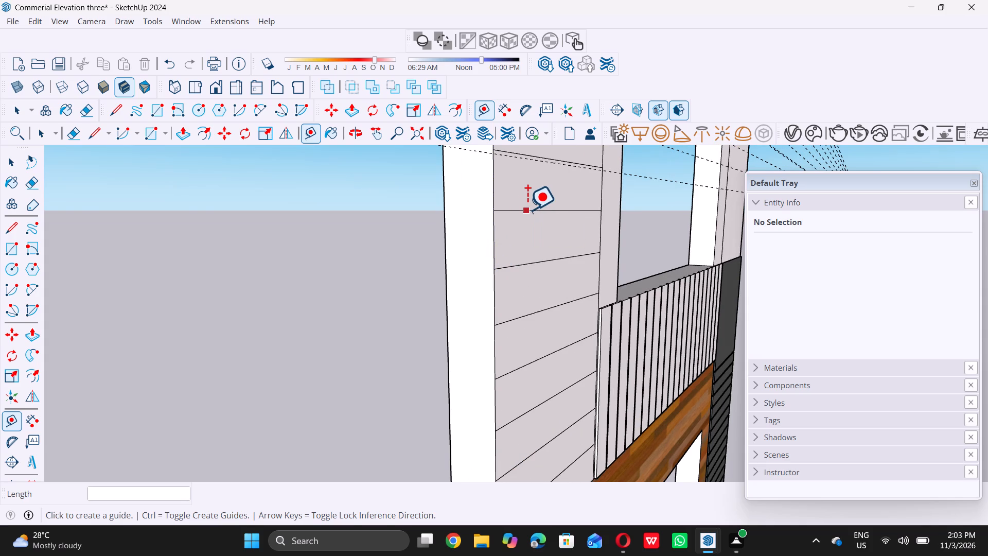
left_click(527, 210)
type("0.5")
key("shift+quotedbl")
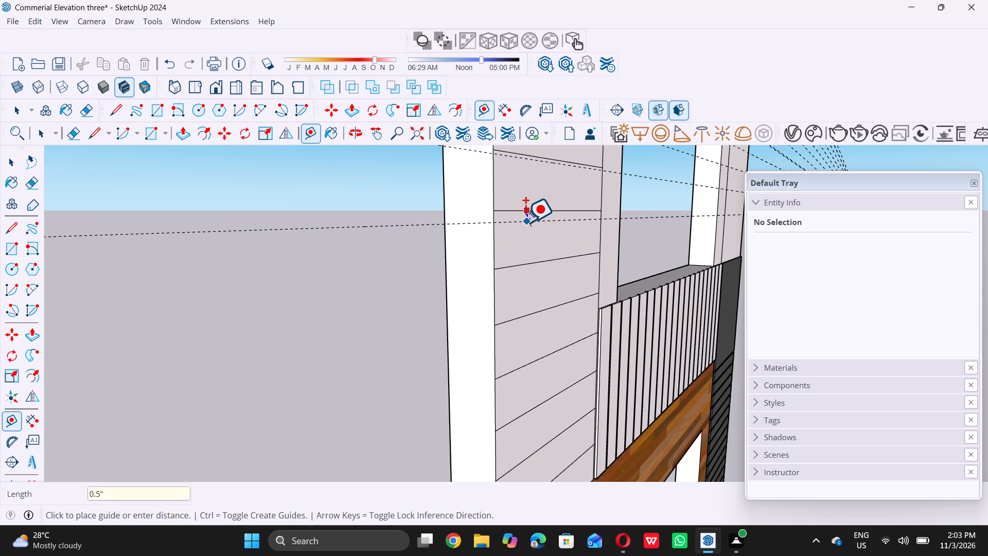
key("Return")
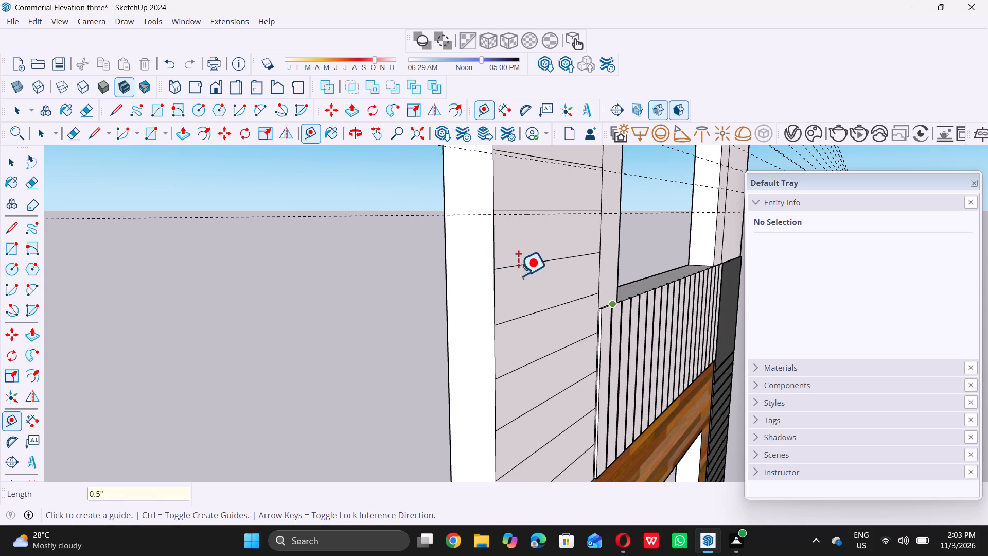
Place guides 0.5" below the next two strip lines, ending at the line just above the top of the ribbed railing.
left_click(528, 262)
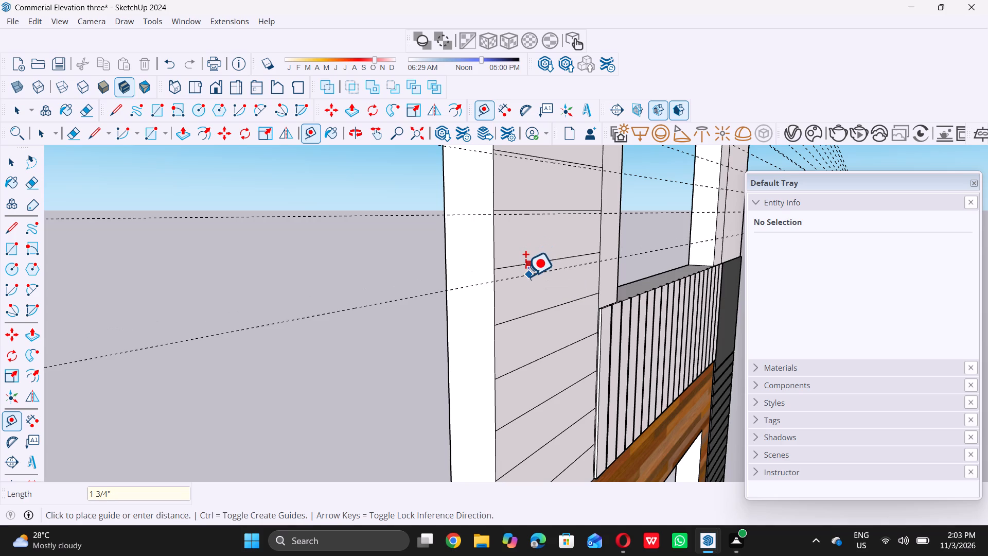
type("0.5")
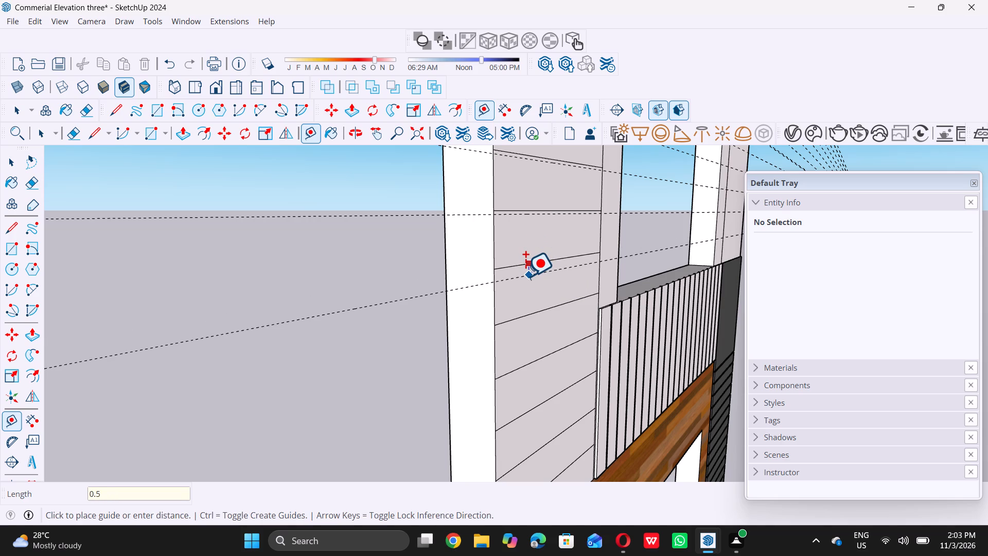
key("shift+quotedbl")
key("Return")
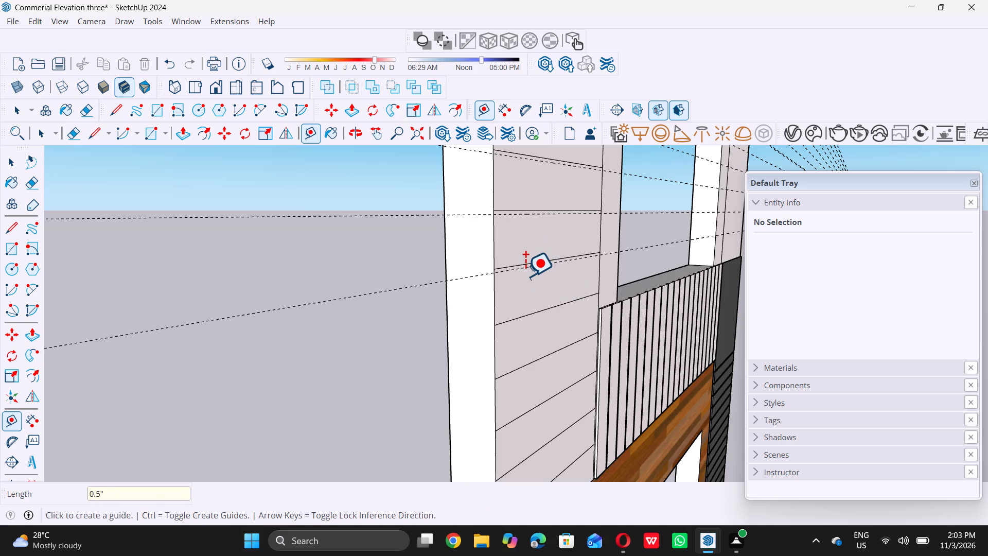
left_click(533, 314)
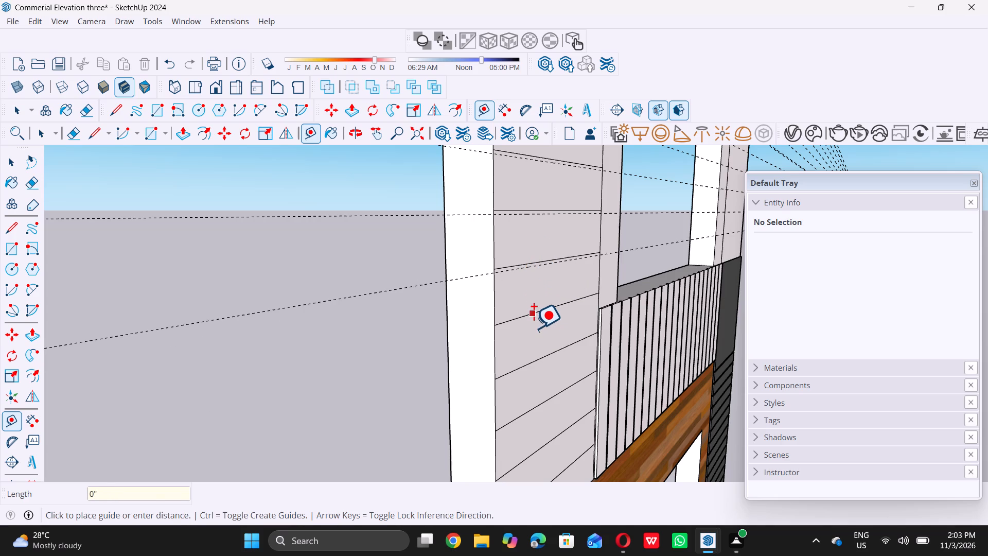
type("0.5")
key("shift+quotedbl")
key("Return")
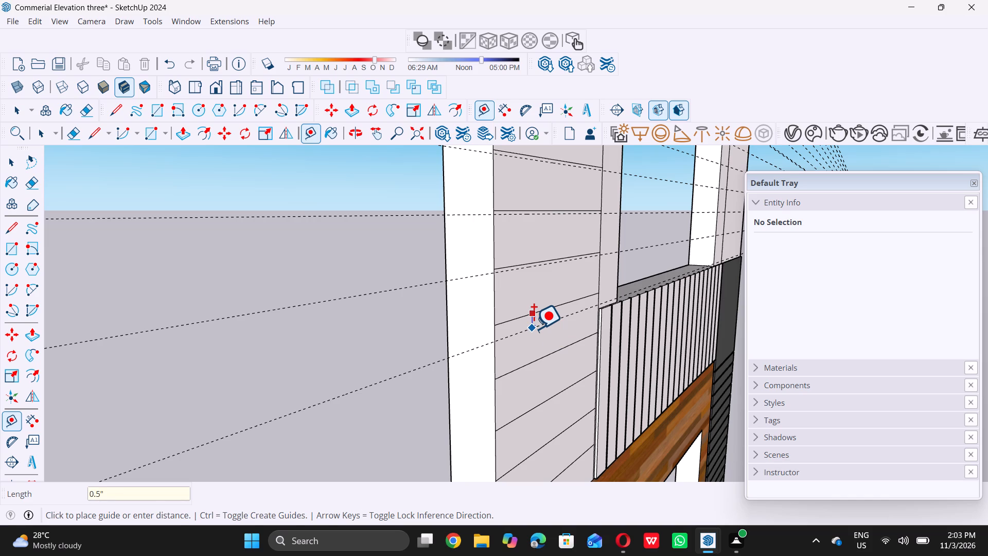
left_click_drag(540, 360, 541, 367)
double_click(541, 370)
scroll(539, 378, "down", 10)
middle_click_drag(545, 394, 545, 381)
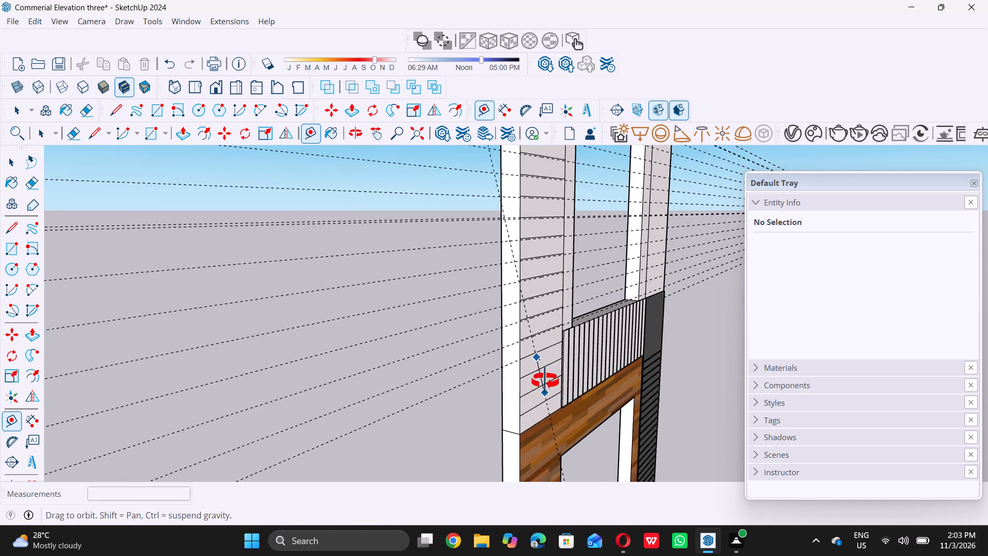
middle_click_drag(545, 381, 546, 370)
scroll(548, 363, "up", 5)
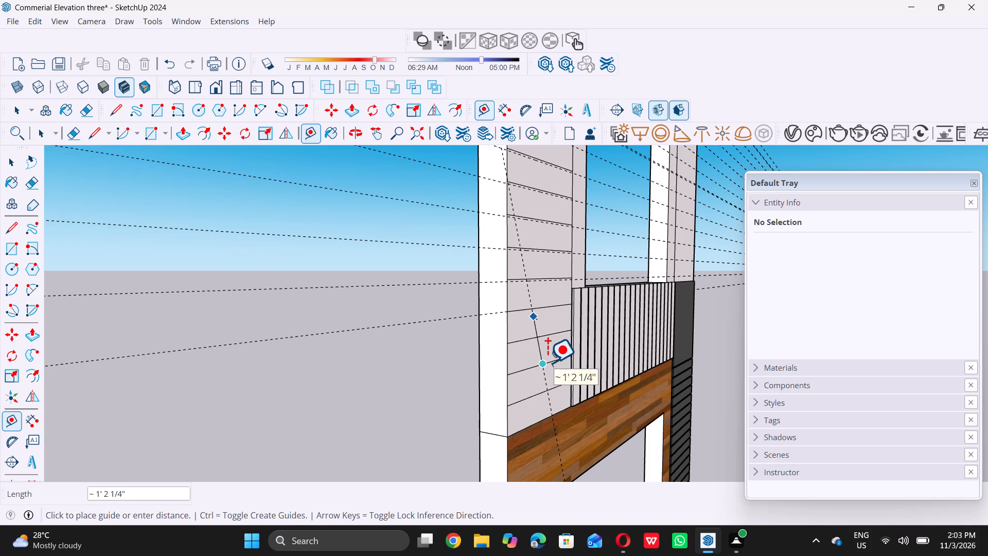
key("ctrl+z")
Place guides 0.5" below the next two strip lines beside the ribbed railing, ending at the third line above the wood cladding.
scroll(513, 320, "up", 8)
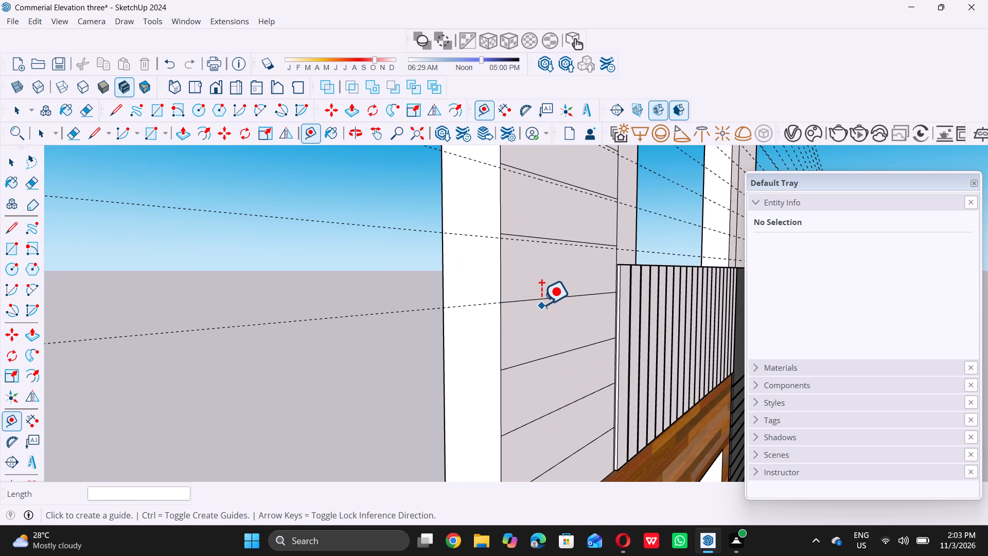
left_click(542, 297)
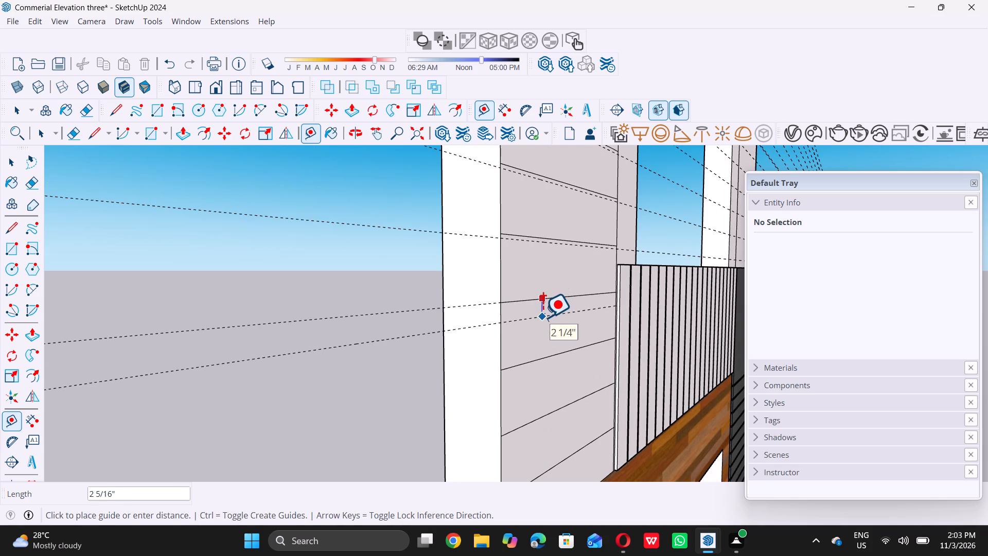
type("0.5")
key("shift+quotedbl")
key("Return")
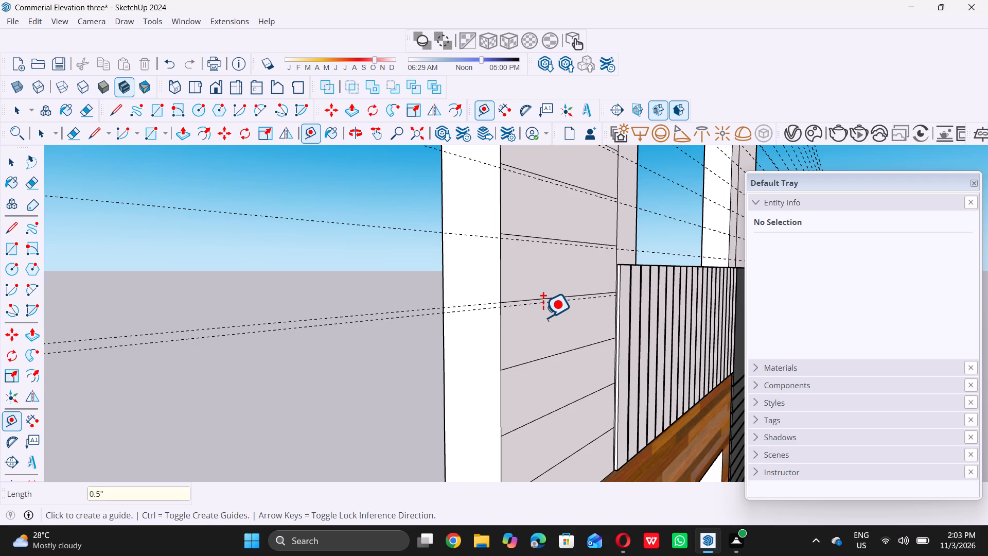
scroll(543, 317, "down", 11)
scroll(539, 382, "up", 11)
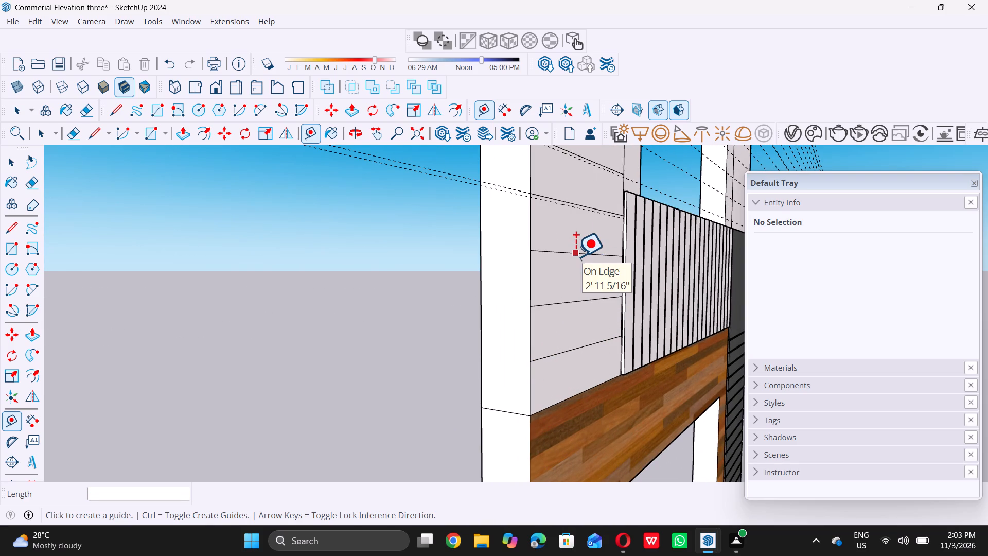
left_click(576, 256)
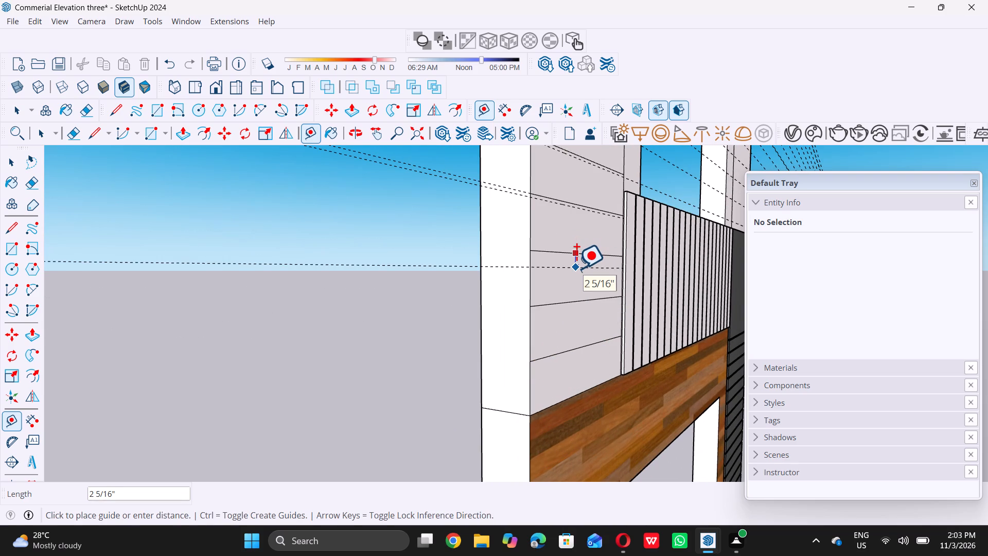
type("0.5")
key("shift+quotedbl")
key("Return")
Add guides 0.5" below the last two strip lines above the wood cladding on the left panel.
left_click_drag(585, 277, 622, 303)
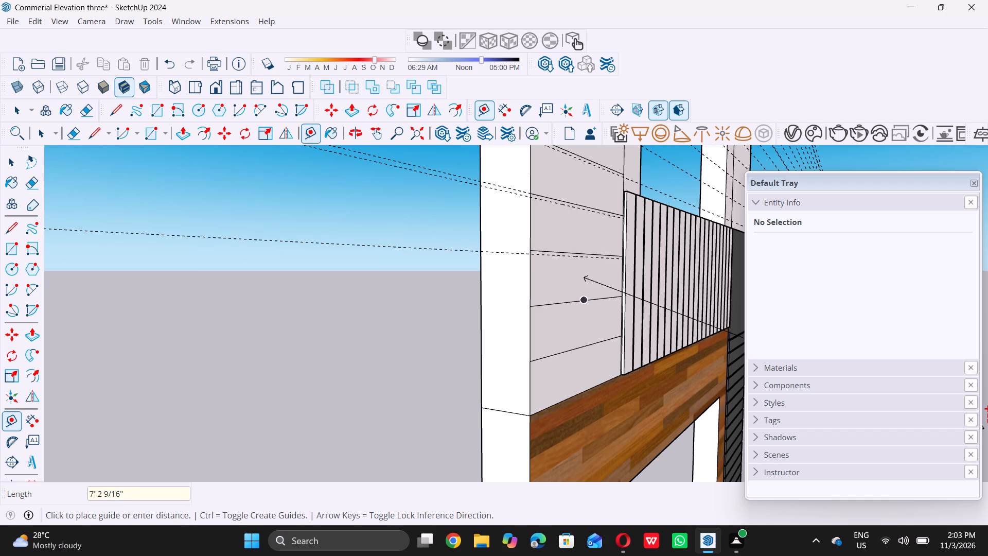
key("space")
key("t")
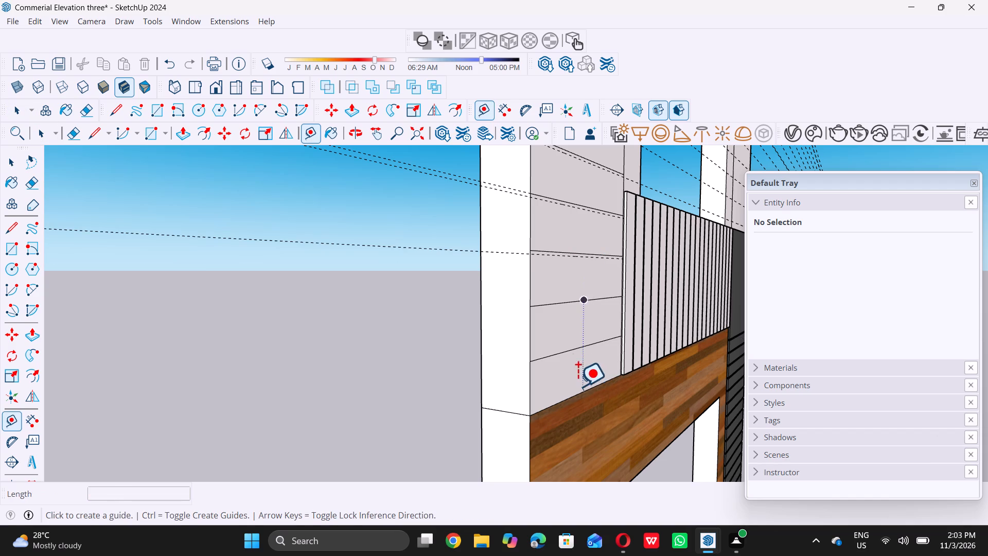
scroll(549, 359, "up", 4)
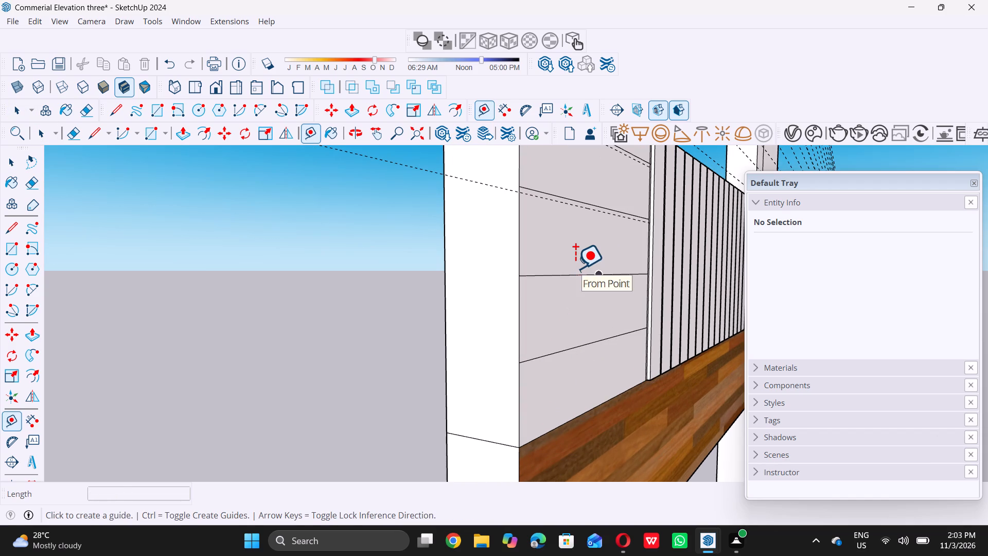
left_click(574, 277)
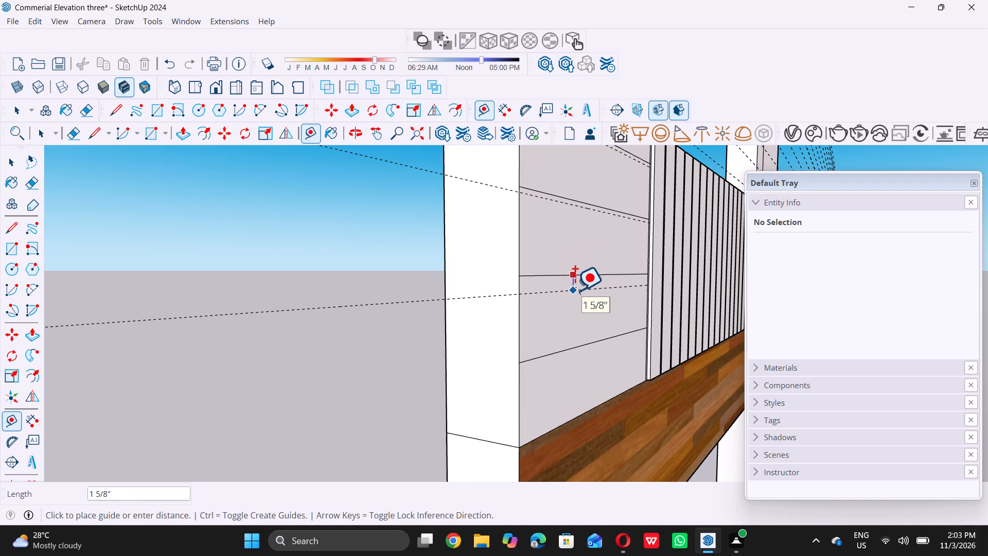
type("0.5")
key("shift+quotedbl")
key("Return")
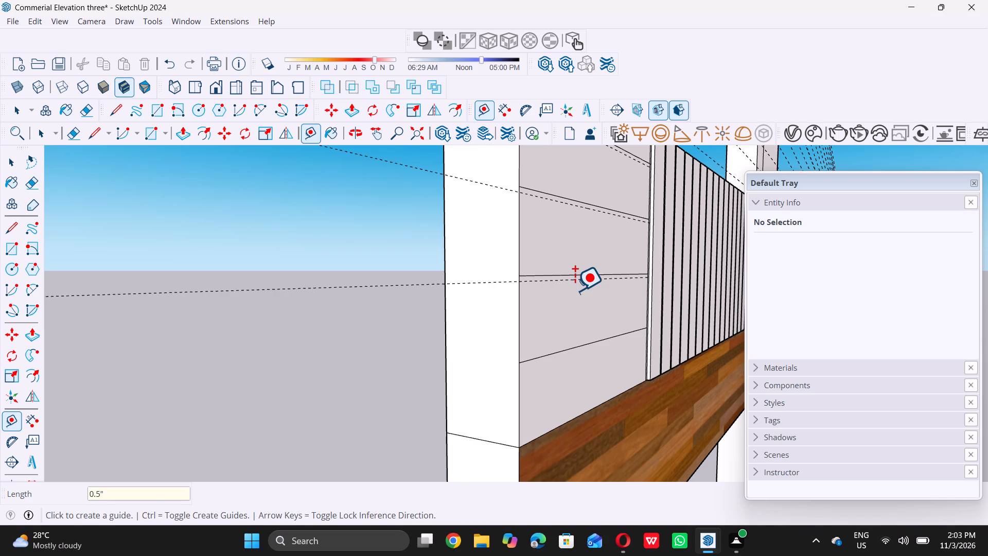
triple_click(562, 348)
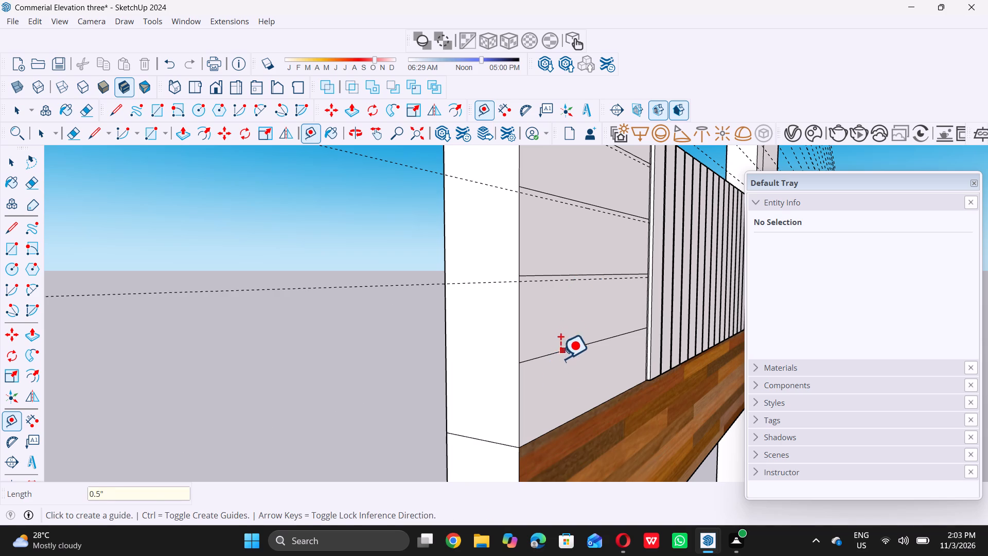
type("0.5")
key("shift+quotedbl")
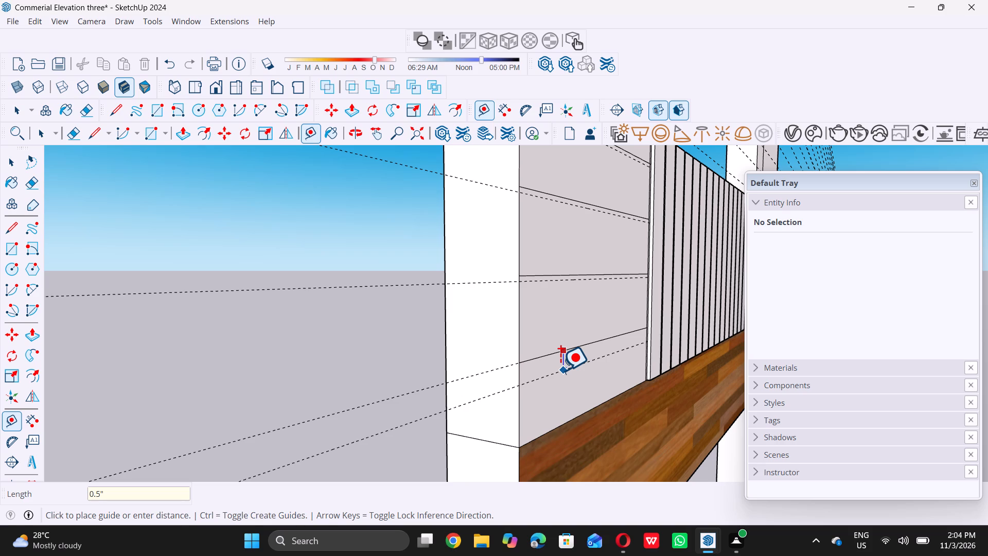
key("Return")
key("space")
Draw a rectangle about 7 13/16" by 2' 11 5/16" across the left panel, from the lowest guide to the one above.
scroll(560, 370, "down", 4)
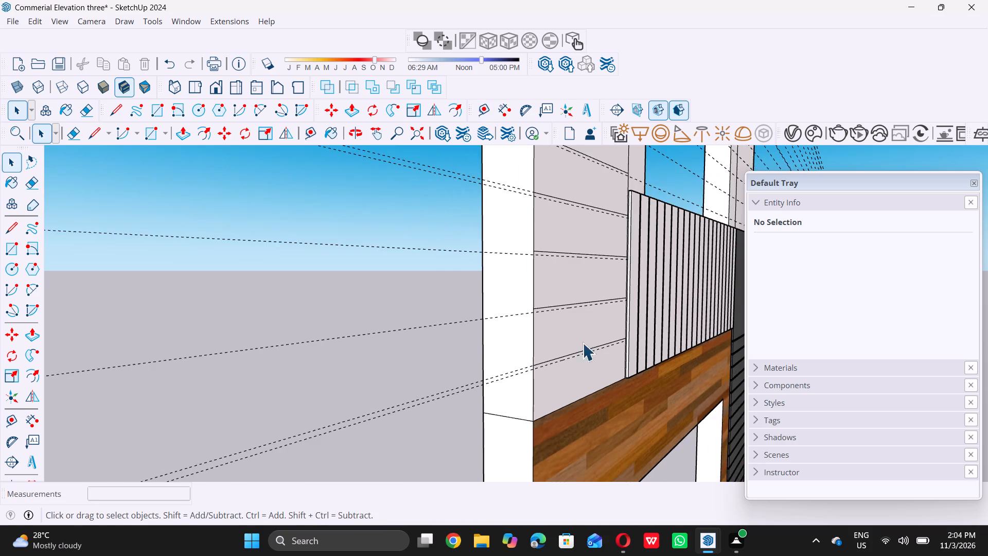
scroll(590, 337, "up", 5)
key("r")
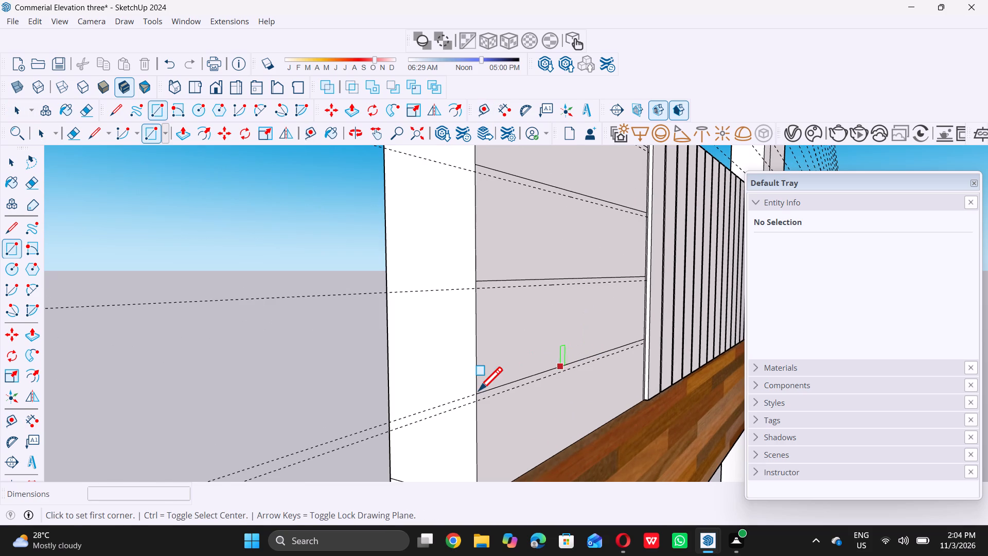
scroll(478, 391, "up", 9)
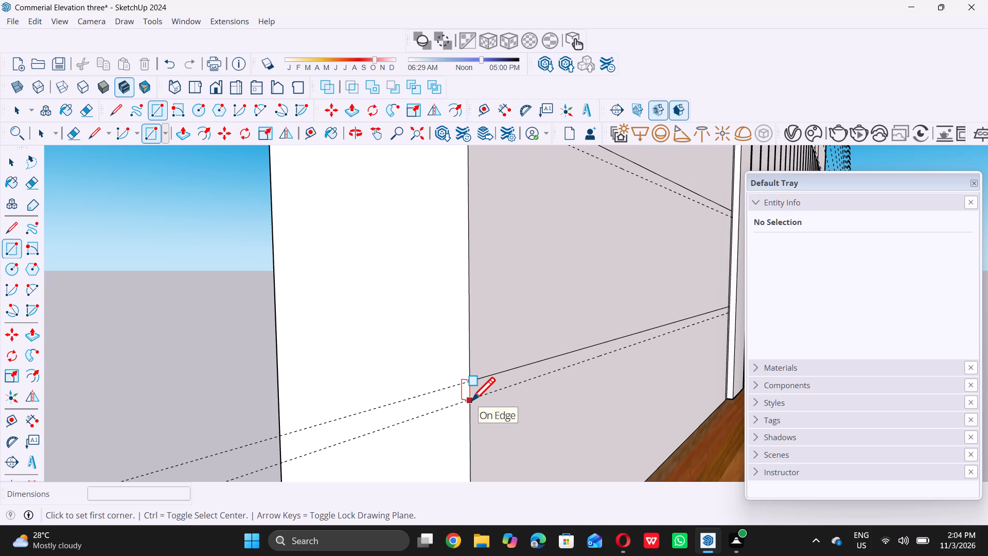
scroll(482, 398, "up", 8)
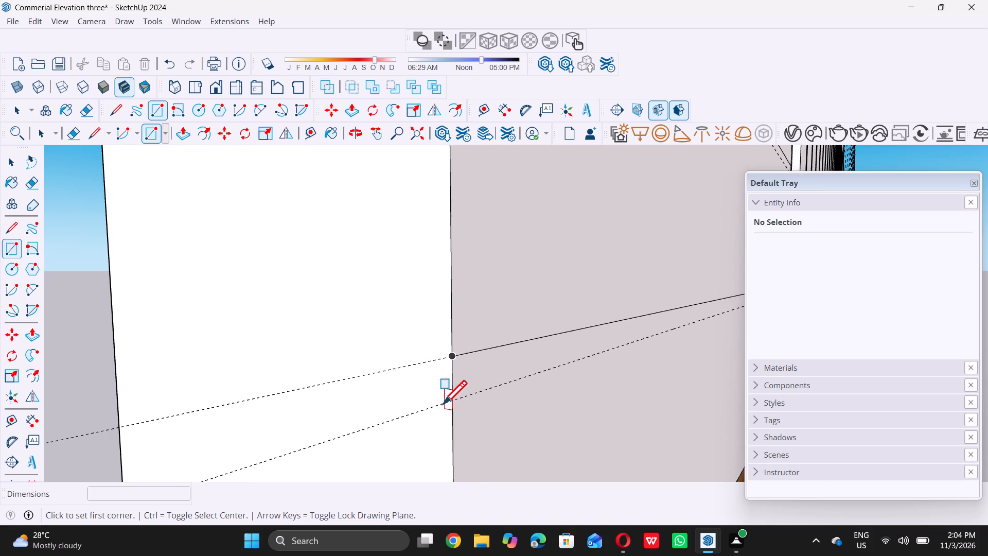
left_click(457, 397)
scroll(457, 397, "down", 7)
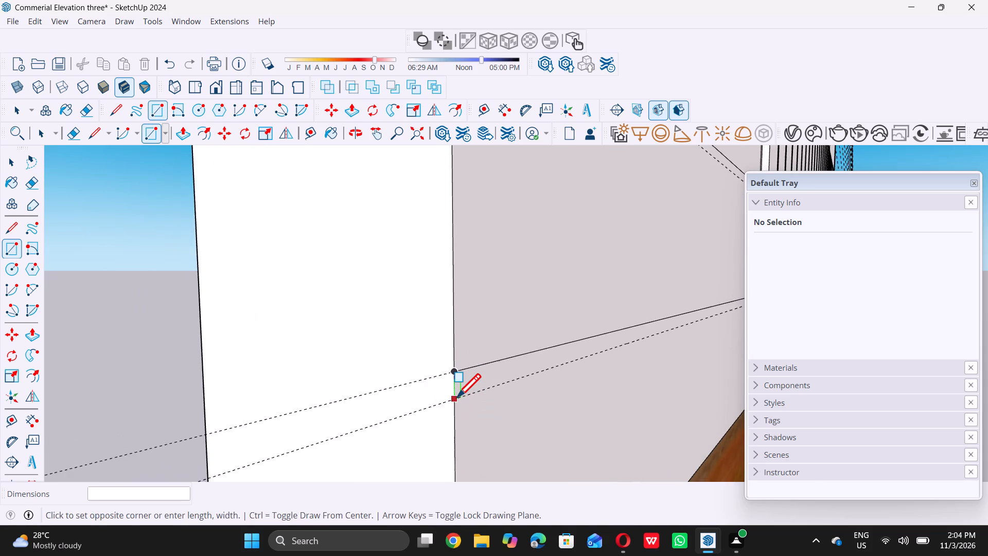
scroll(457, 397, "down", 9)
scroll(647, 291, "up", 4)
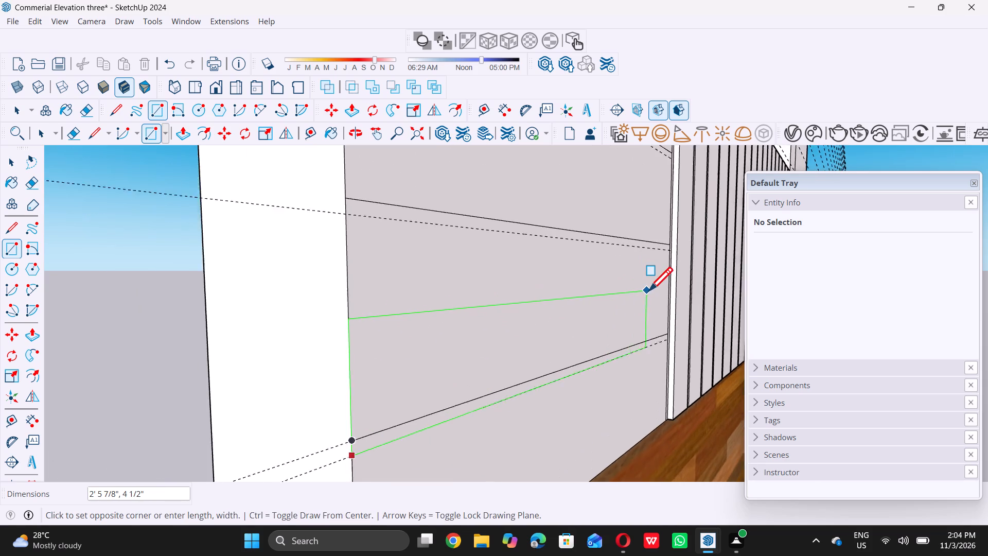
scroll(671, 252, "up", 7)
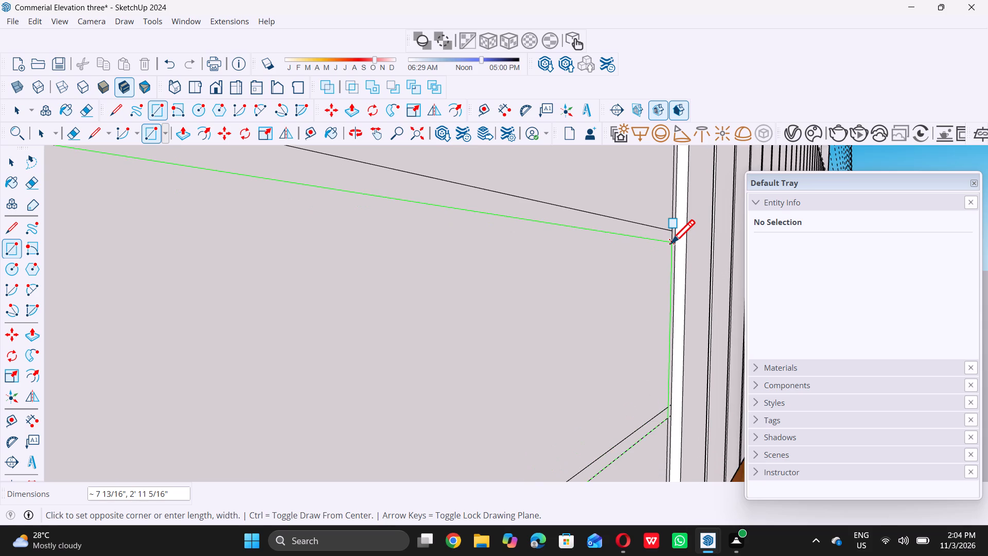
double_click(671, 243)
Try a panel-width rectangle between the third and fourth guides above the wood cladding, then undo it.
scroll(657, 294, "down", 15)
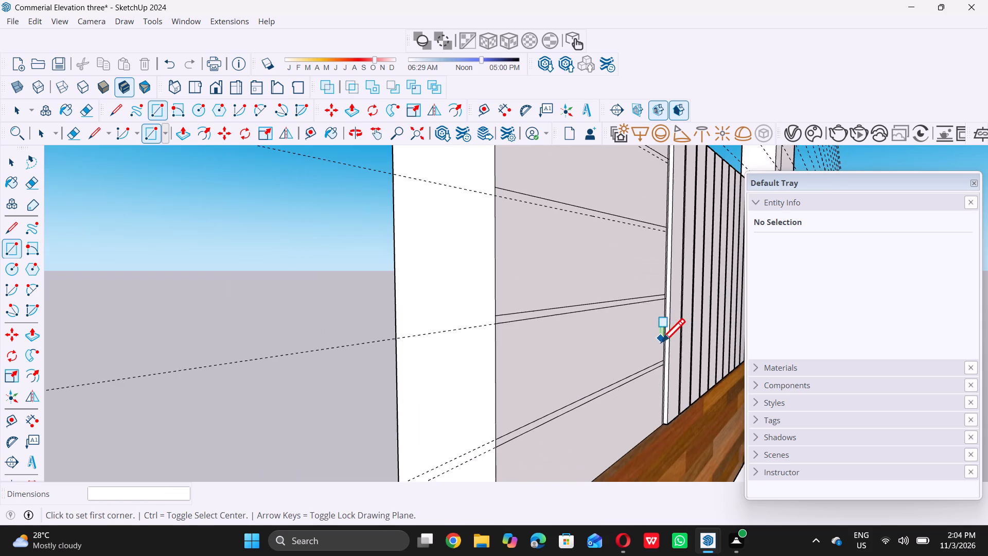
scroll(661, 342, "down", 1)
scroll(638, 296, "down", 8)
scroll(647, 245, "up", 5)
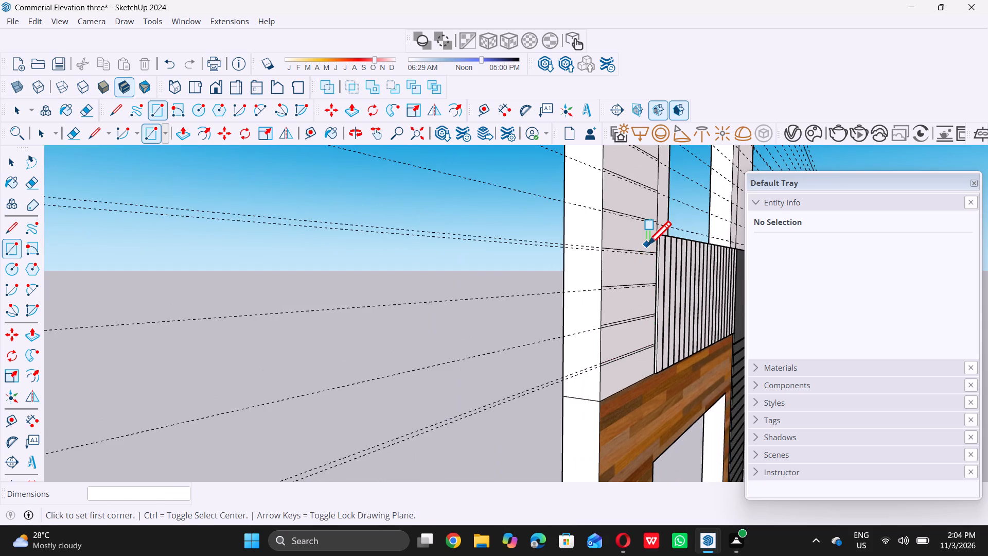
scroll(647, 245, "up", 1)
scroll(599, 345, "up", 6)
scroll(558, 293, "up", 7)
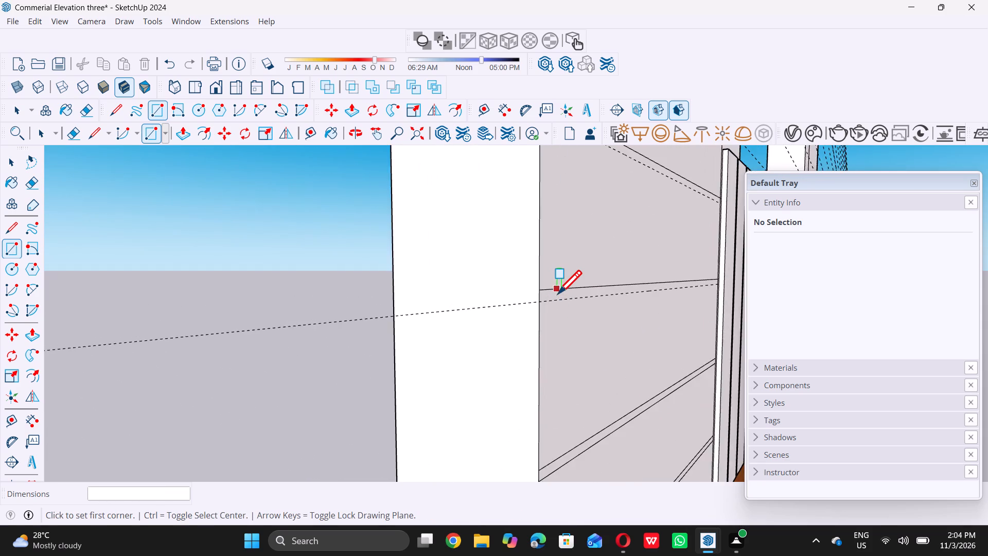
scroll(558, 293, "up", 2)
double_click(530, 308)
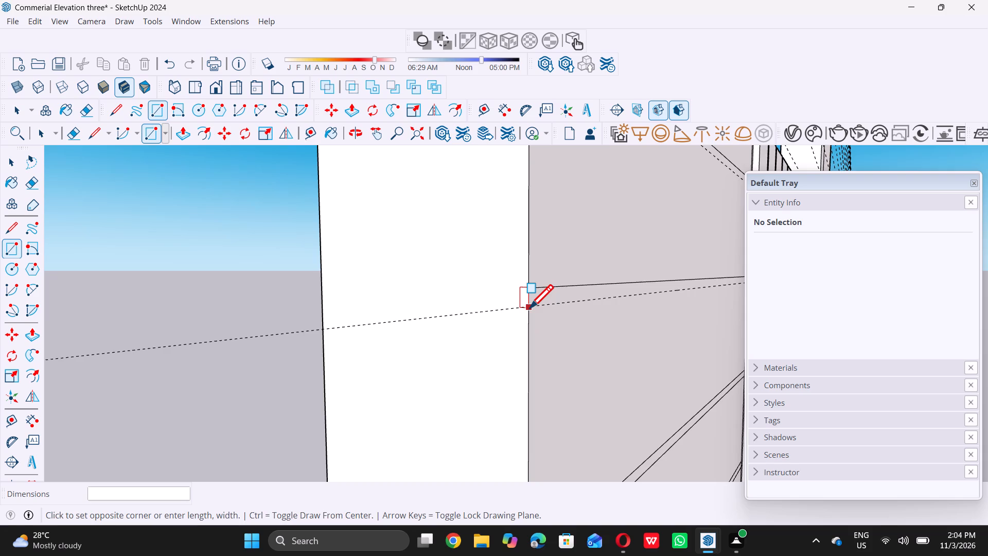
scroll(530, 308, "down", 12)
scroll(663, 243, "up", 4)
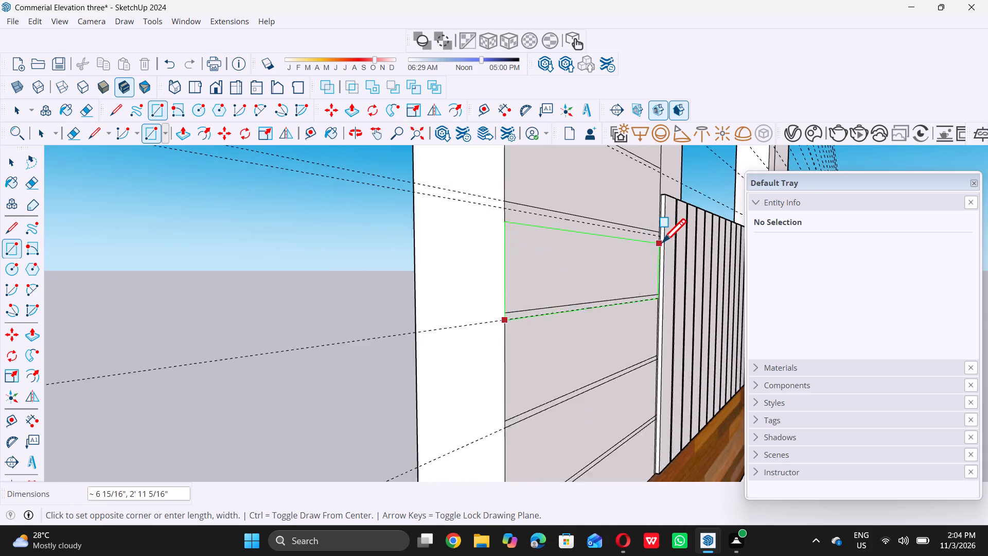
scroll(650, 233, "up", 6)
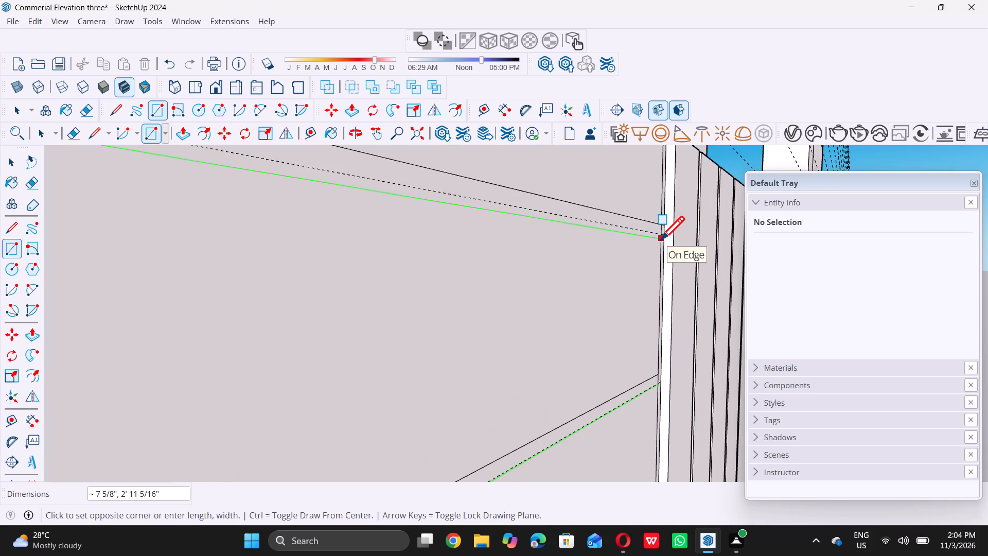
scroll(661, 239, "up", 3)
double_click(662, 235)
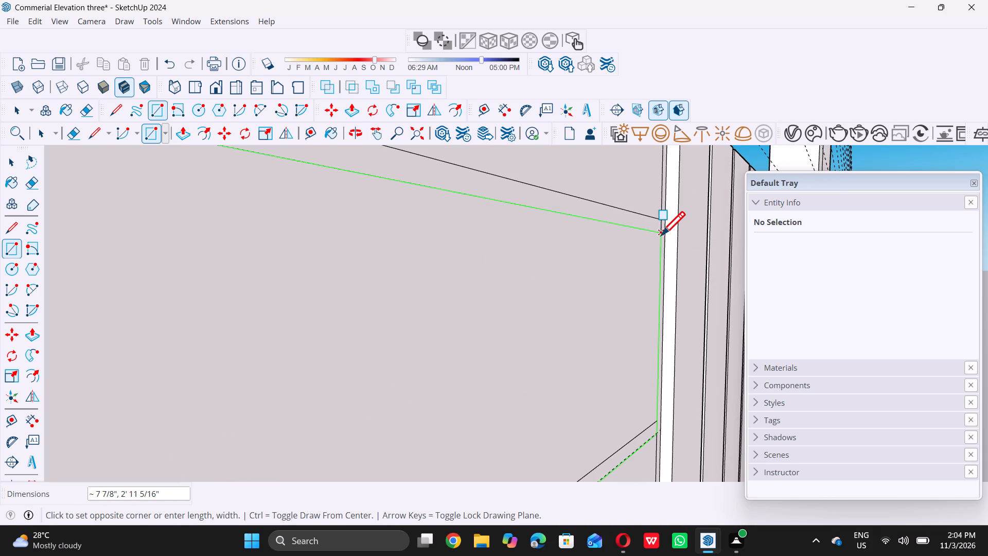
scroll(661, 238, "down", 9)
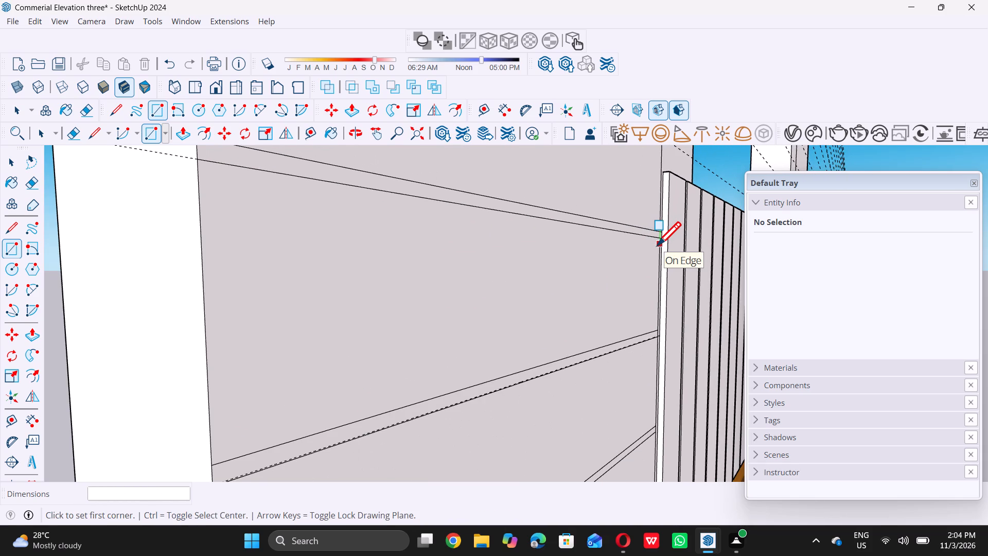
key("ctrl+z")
Draw a panel-width rectangle about 7 13/16" by 2' 11 5/16" between the third and fourth guides above the wood cladding.
scroll(473, 291, "down", 5)
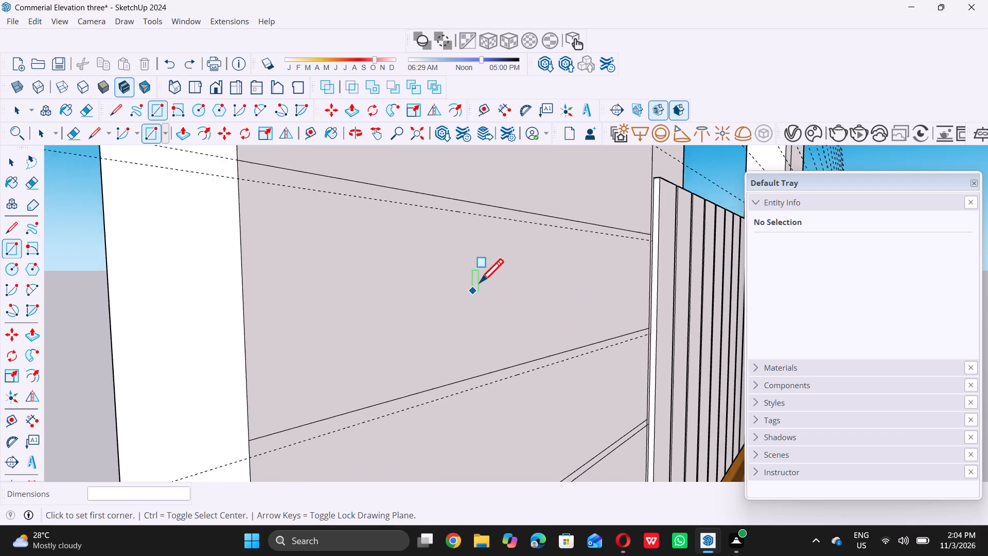
scroll(480, 281, "down", 1)
scroll(390, 376, "up", 8)
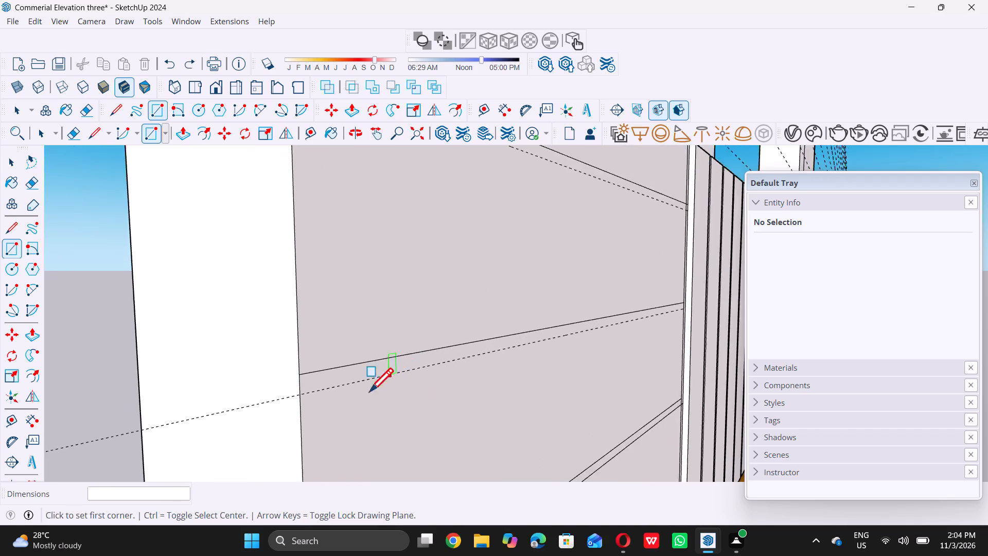
scroll(341, 399, "up", 9)
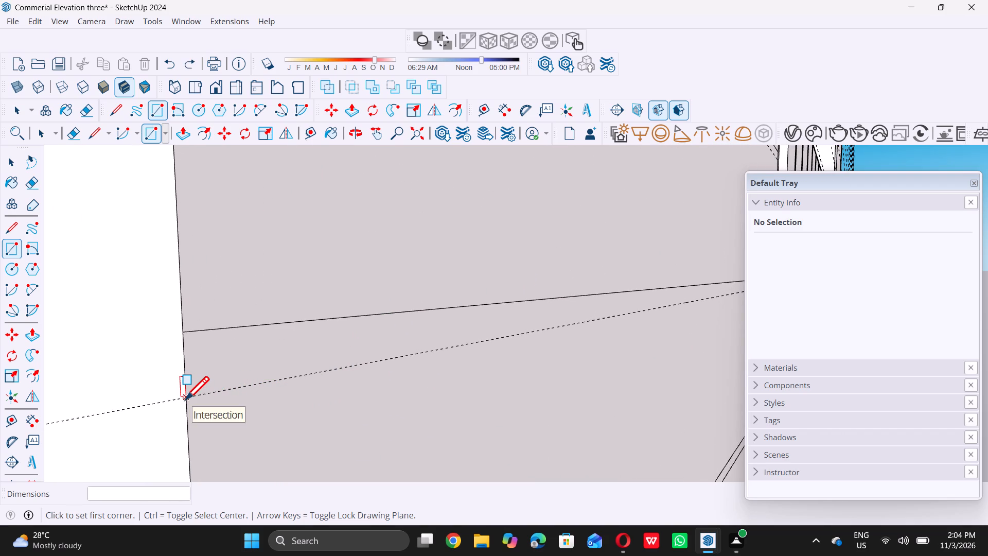
left_click(185, 400)
scroll(332, 349, "down", 7)
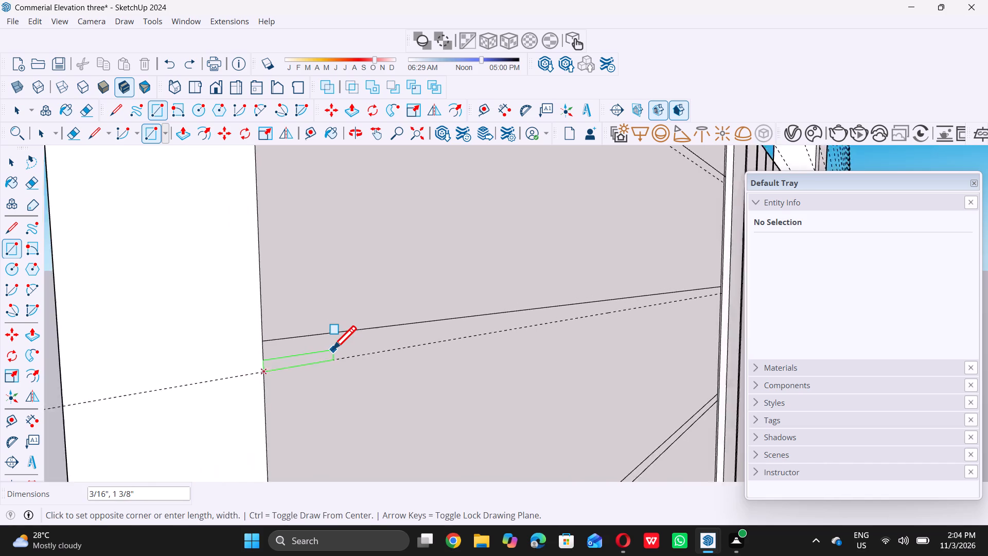
scroll(332, 349, "down", 14)
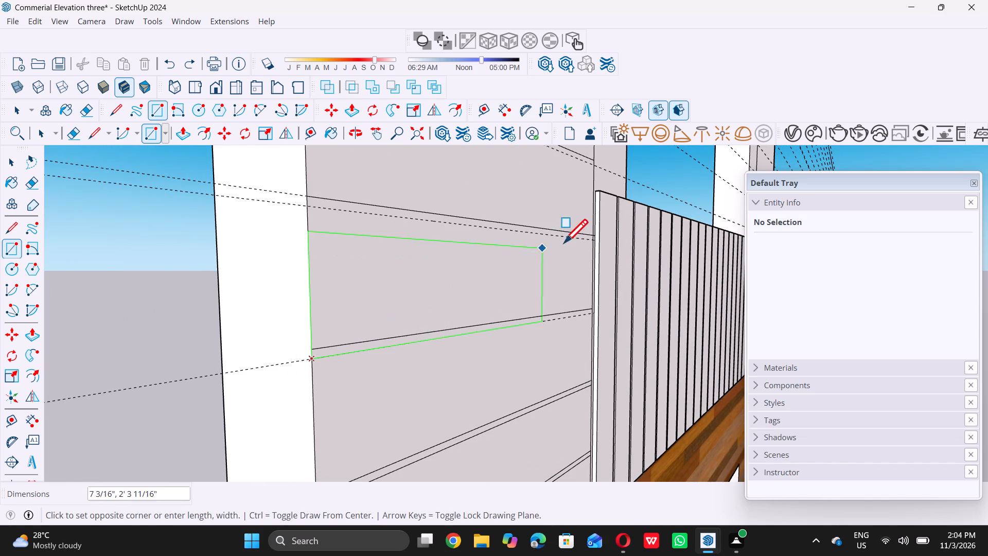
scroll(591, 241, "up", 14)
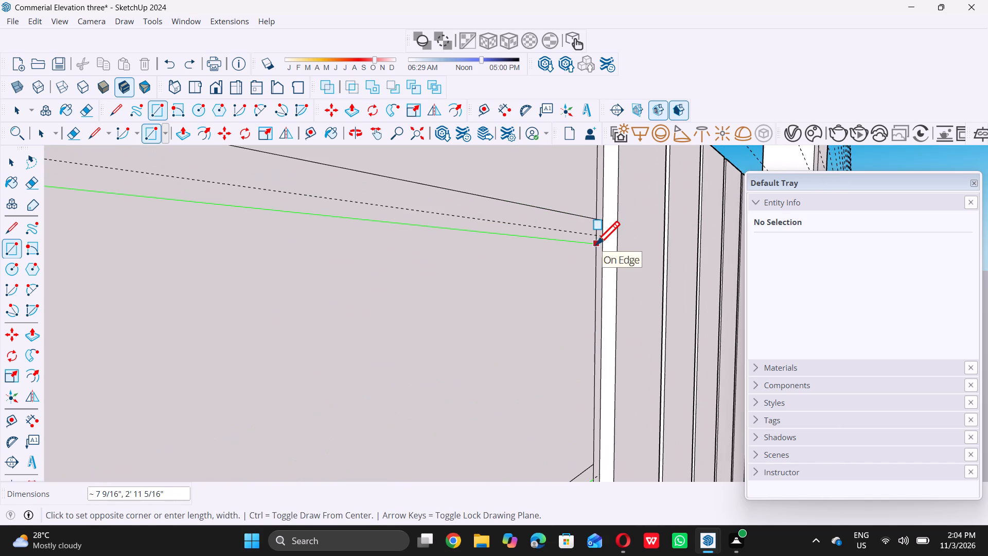
left_click(595, 239)
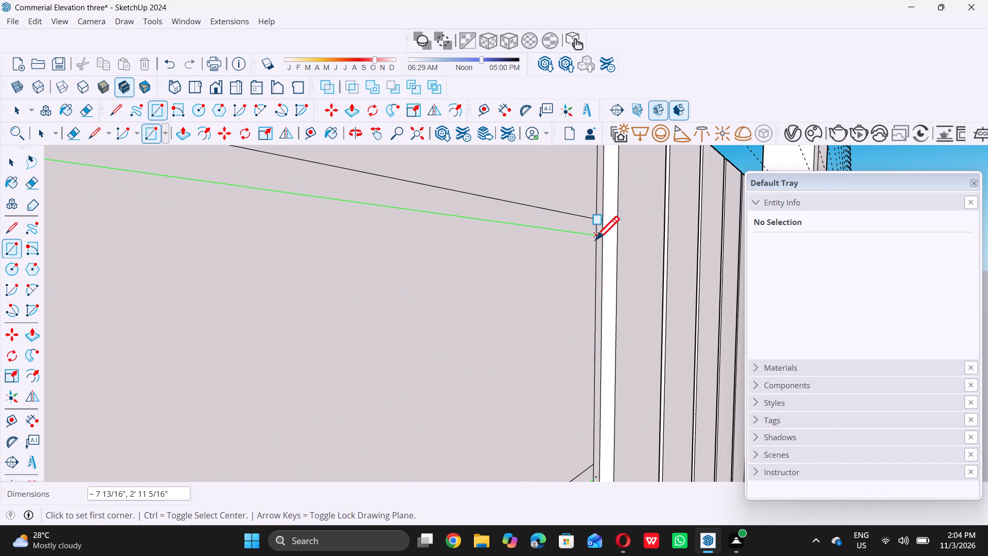
Draw a panel-width rectangle about 7 13/16" by 2' 11 5/16" between the fifth and sixth guides above the wood cladding on the left panel.
scroll(573, 308, "down", 20)
scroll(573, 308, "down", 3)
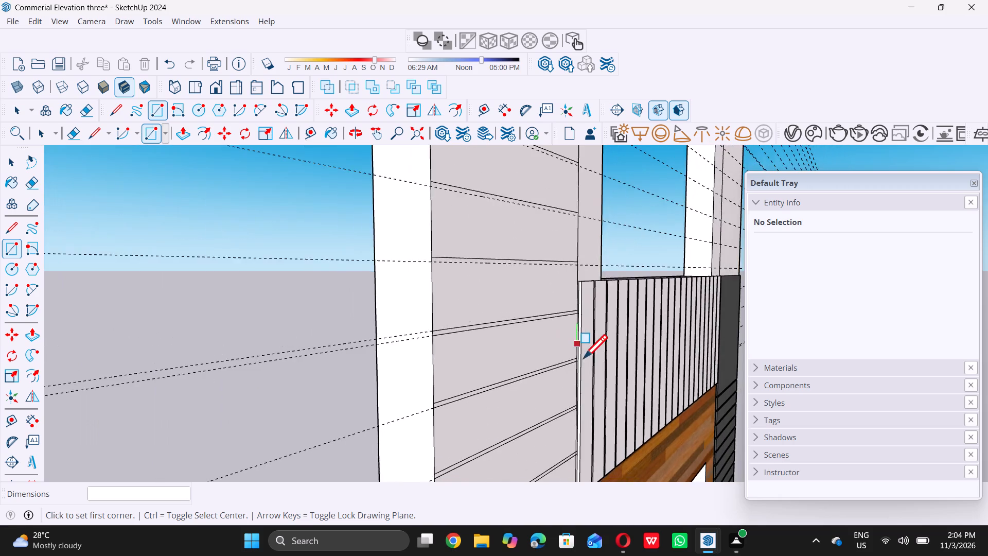
scroll(584, 358, "down", 9)
scroll(575, 339, "up", 11)
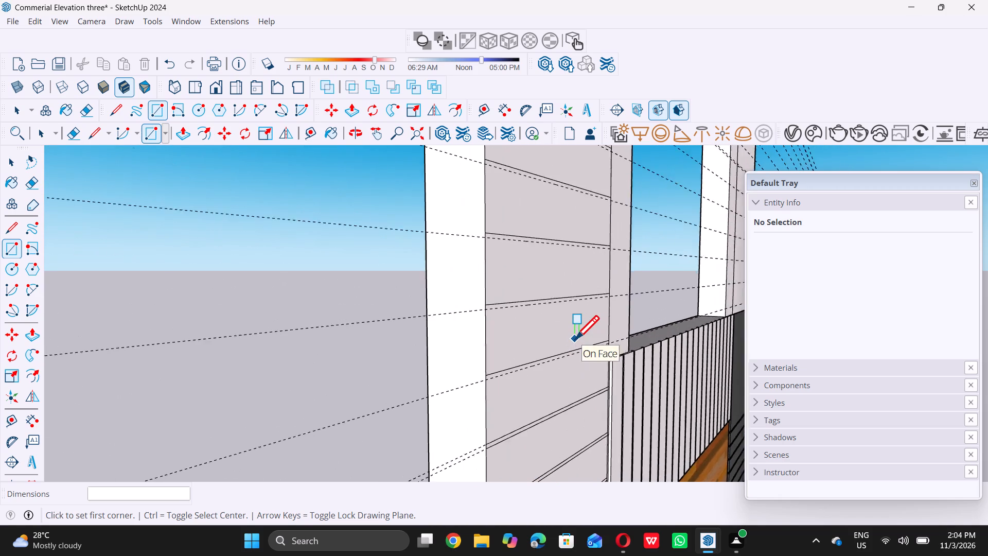
scroll(575, 339, "up", 2)
scroll(398, 434, "up", 11)
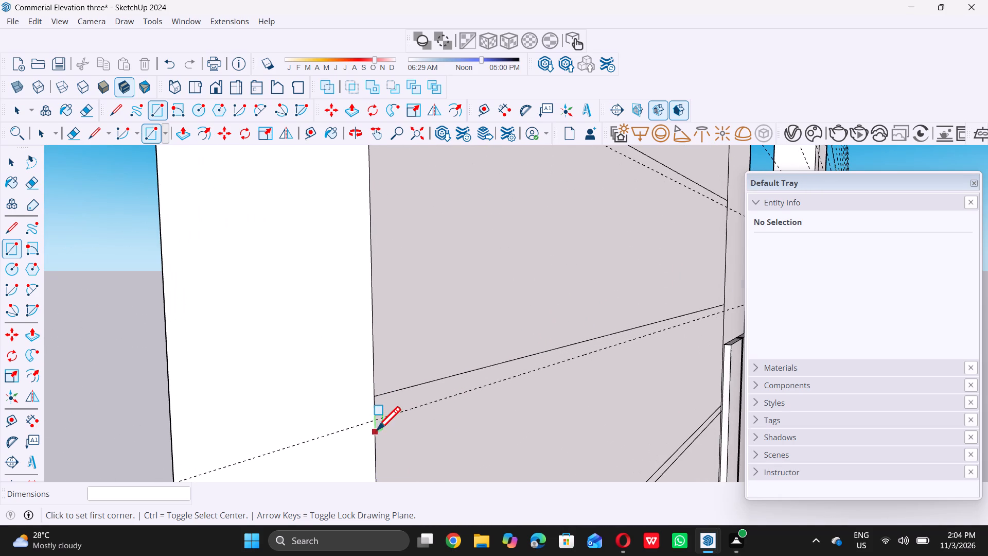
scroll(393, 417, "up", 3)
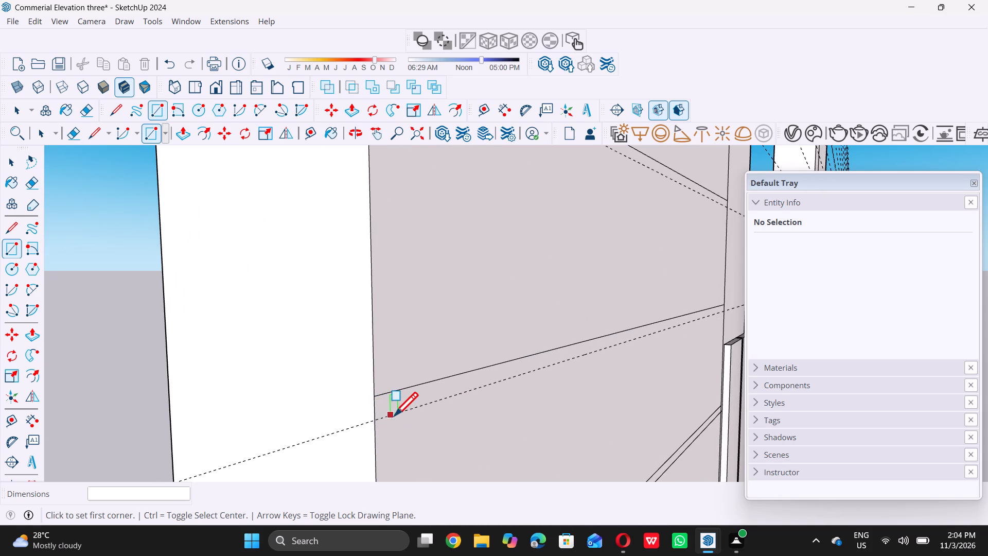
scroll(394, 415, "up", 3)
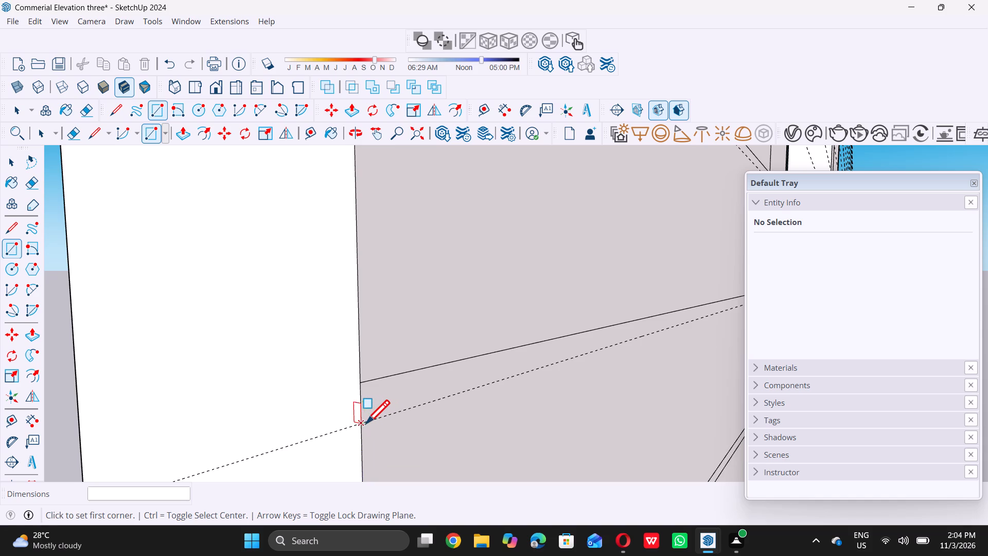
scroll(371, 423, "up", 8)
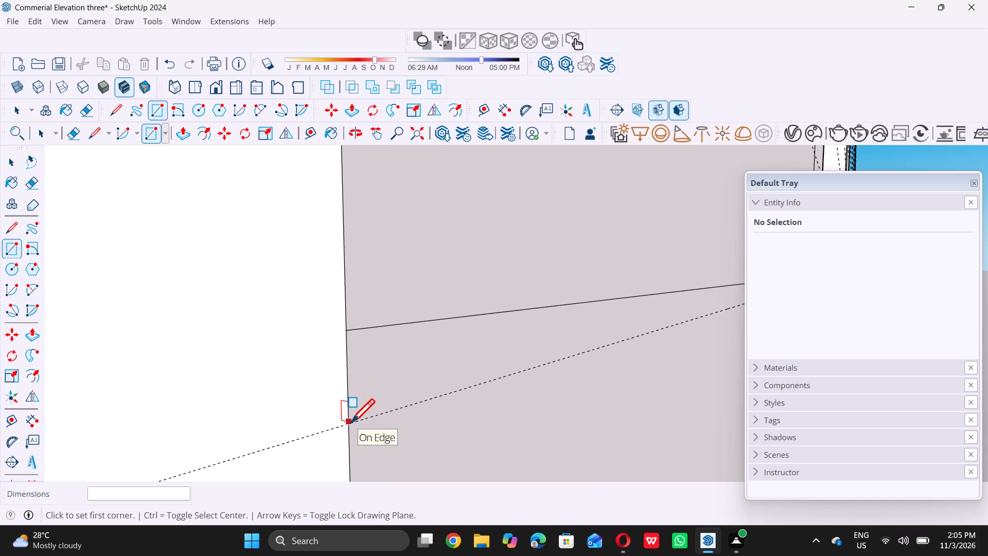
scroll(352, 424, "up", 8)
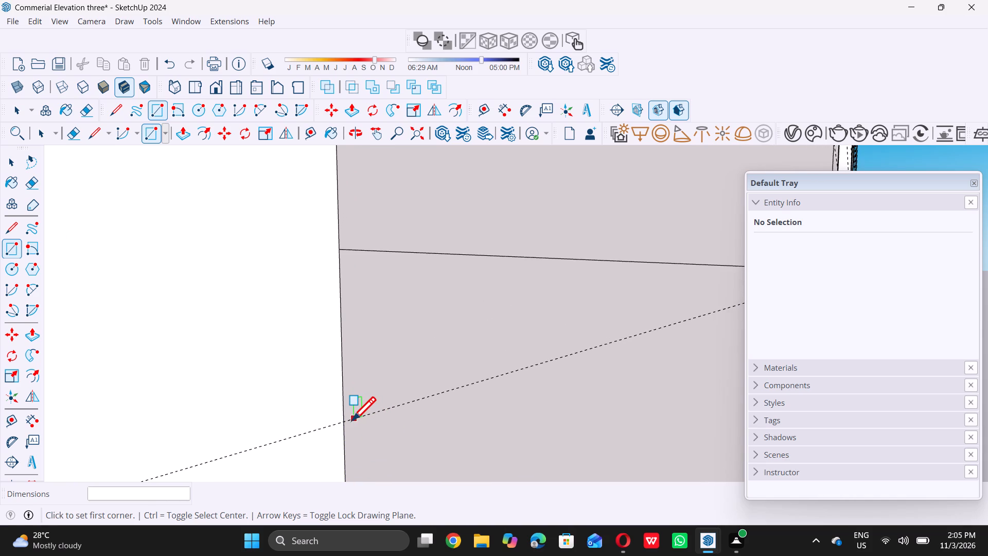
double_click(350, 420)
scroll(449, 372, "down", 2)
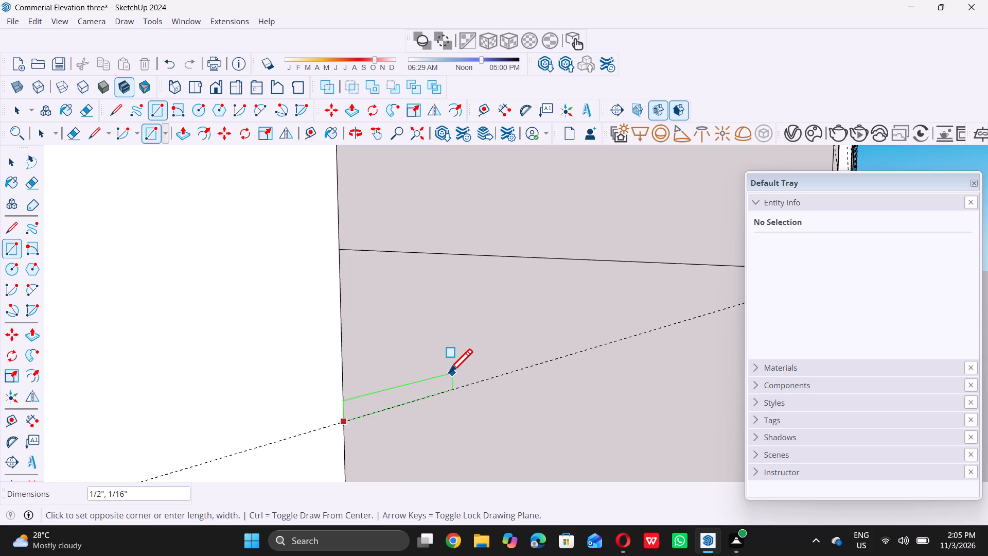
scroll(449, 372, "down", 20)
scroll(449, 372, "down", 6)
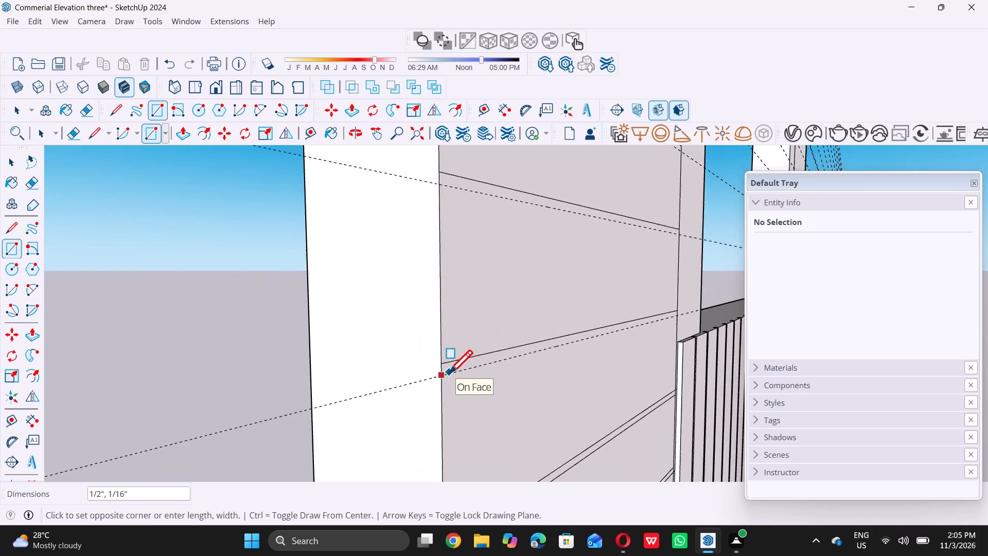
scroll(449, 373, "down", 5)
scroll(592, 308, "up", 6)
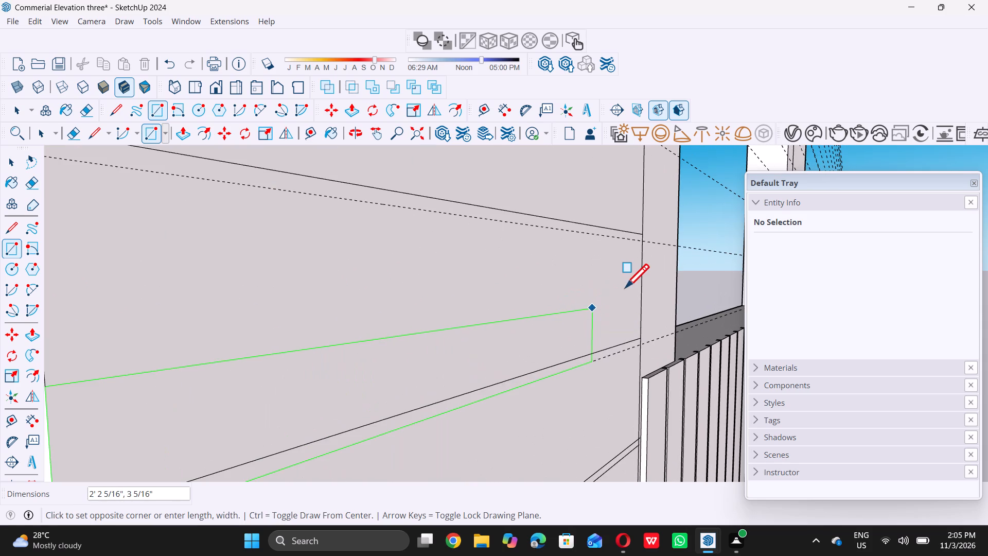
scroll(631, 282, "up", 5)
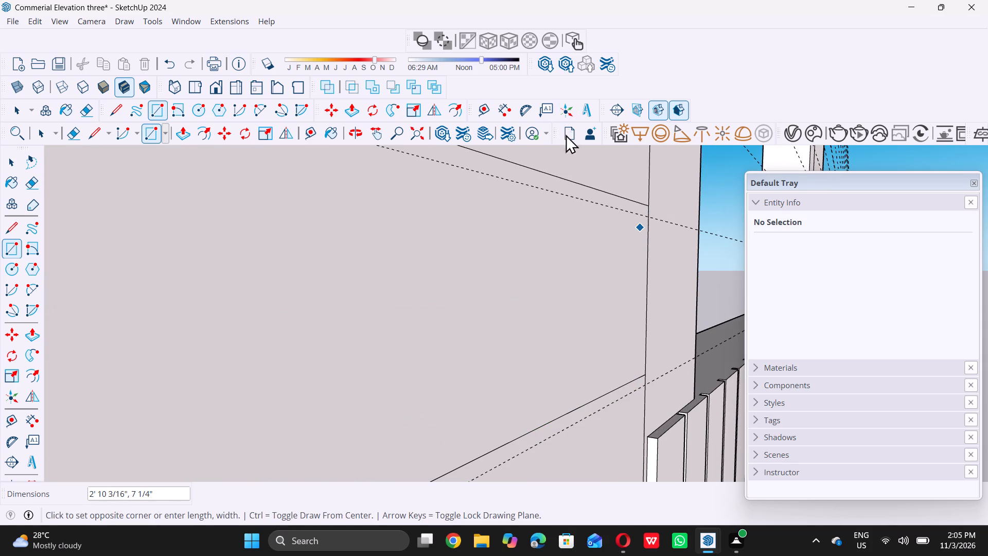
double_click(648, 215)
Draw a panel-width rectangle about 7 13/16" by 2' 11 5/16" between the seventh and eighth guides above the wood cladding.
scroll(627, 260, "down", 14)
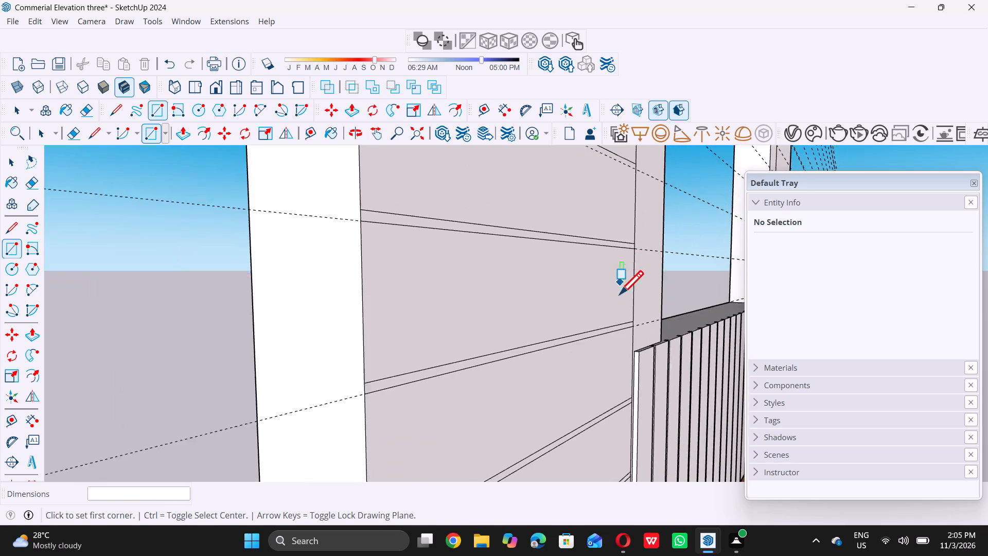
scroll(620, 294, "down", 18)
scroll(608, 282, "up", 7)
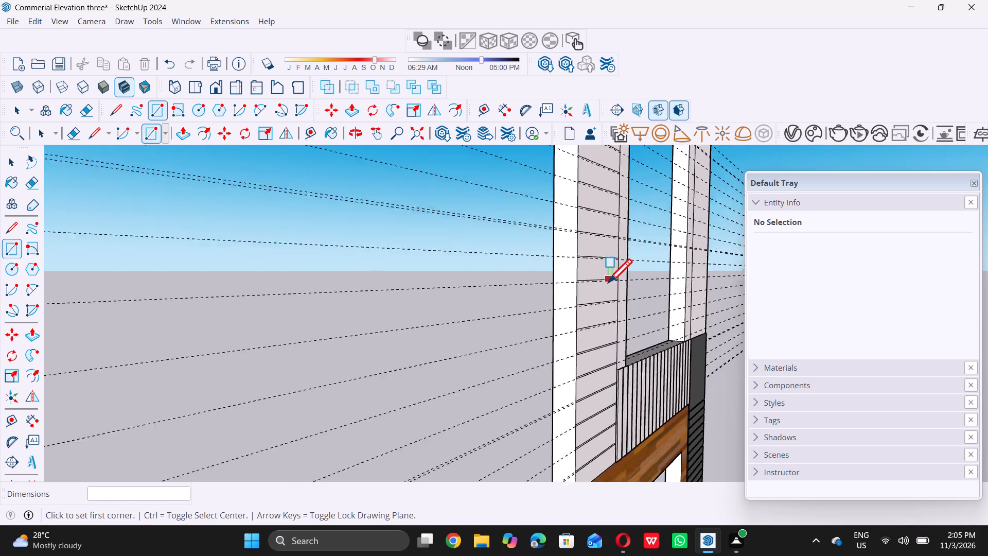
scroll(578, 352, "up", 11)
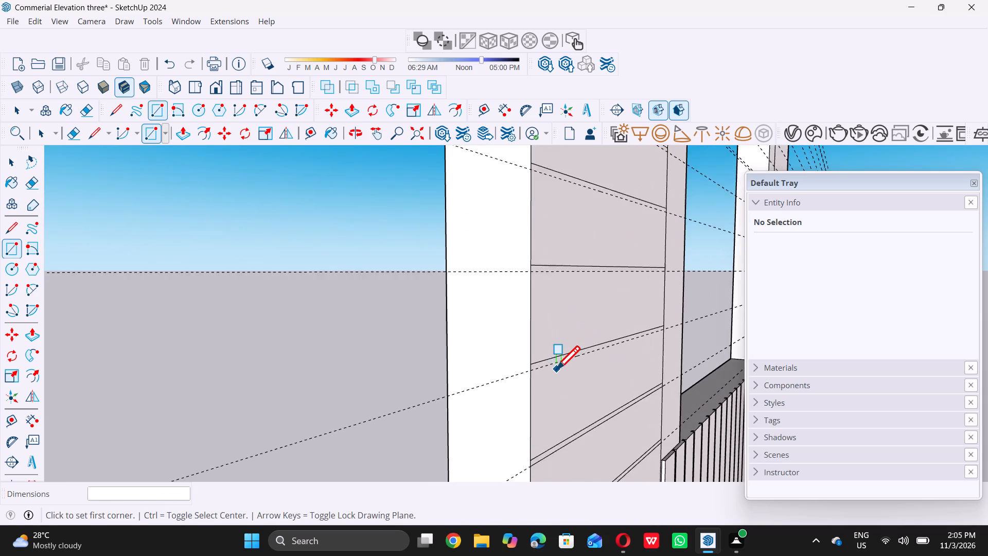
scroll(528, 367, "up", 5)
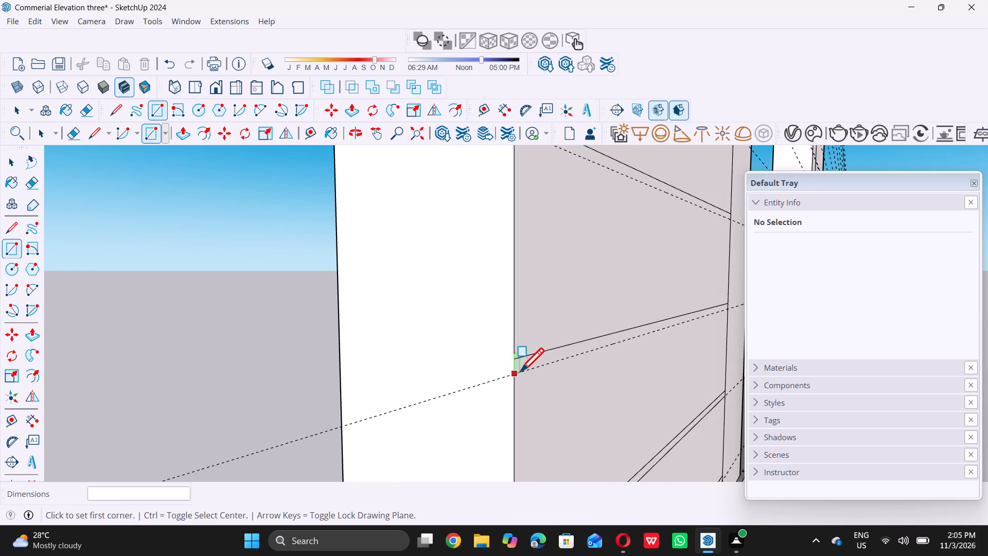
double_click(519, 370)
scroll(519, 370, "down", 5)
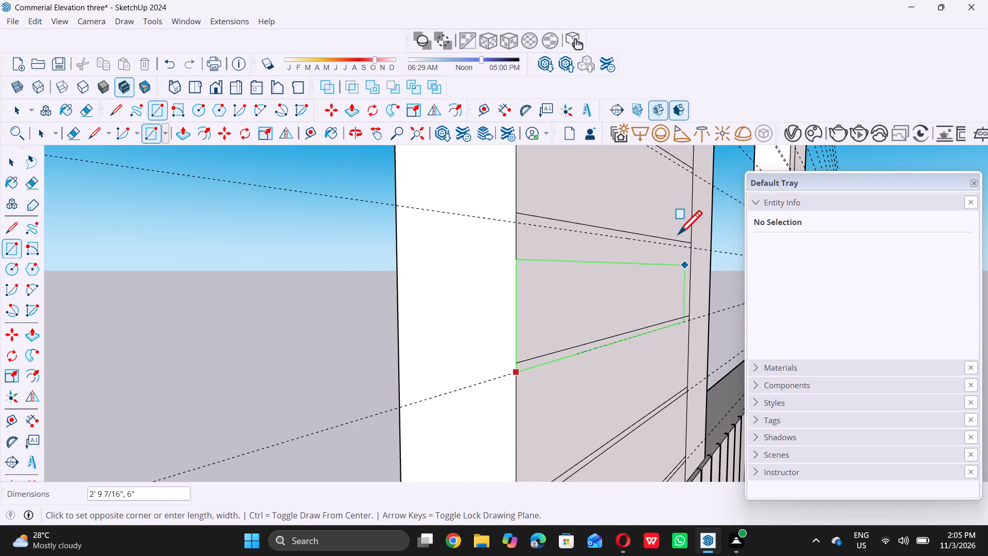
scroll(692, 249, "up", 8)
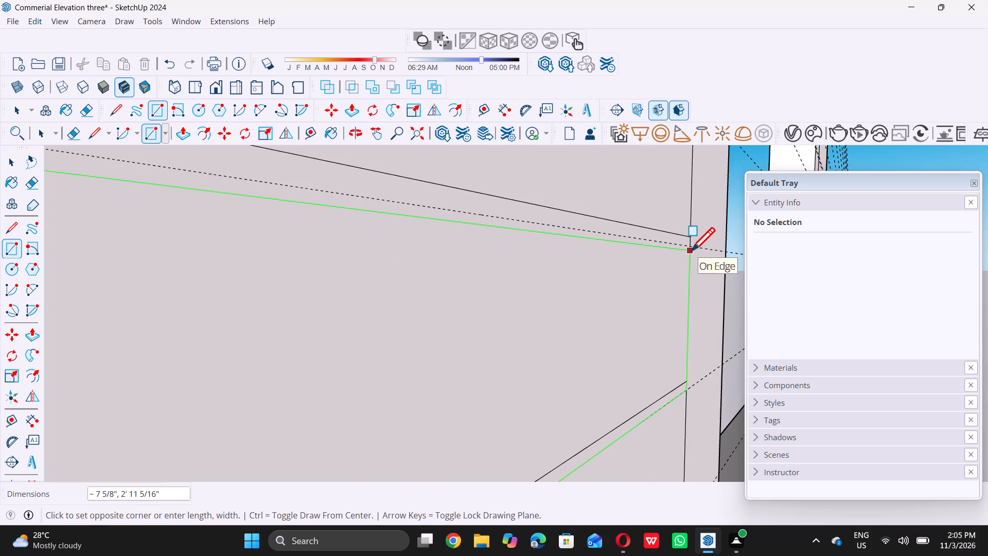
left_click(690, 249)
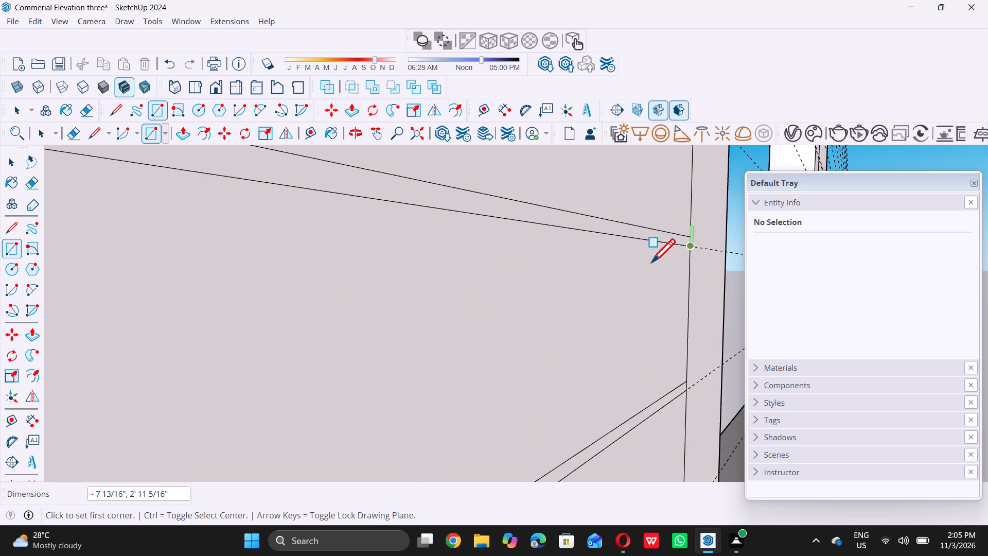
Draw a panel-width rectangle about 7 13/16" by 2' 11 5/16" between the ninth and tenth guides above the wood cladding.
scroll(650, 267, "down", 20)
scroll(650, 267, "down", 7)
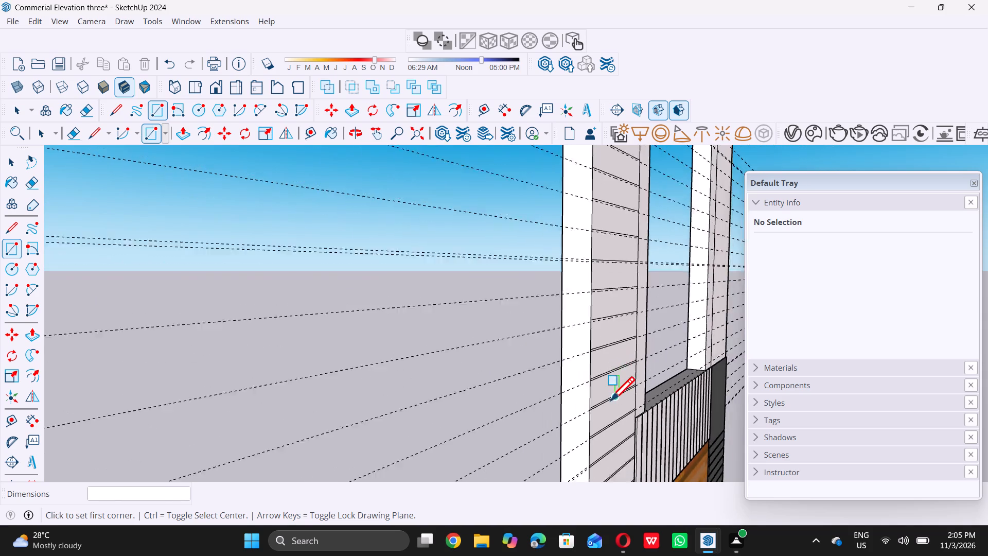
scroll(611, 400, "down", 4)
scroll(617, 343, "up", 12)
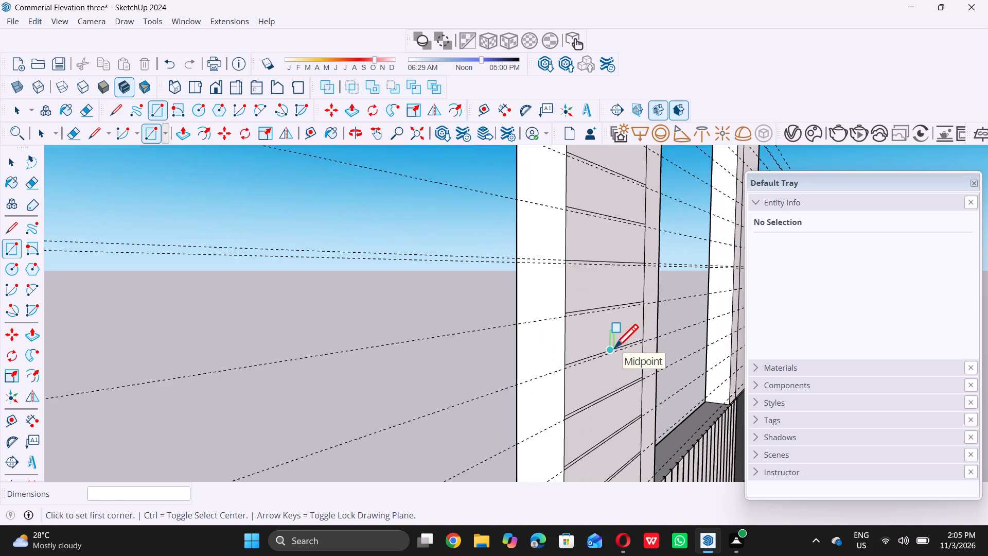
scroll(609, 351, "up", 6)
scroll(537, 355, "up", 6)
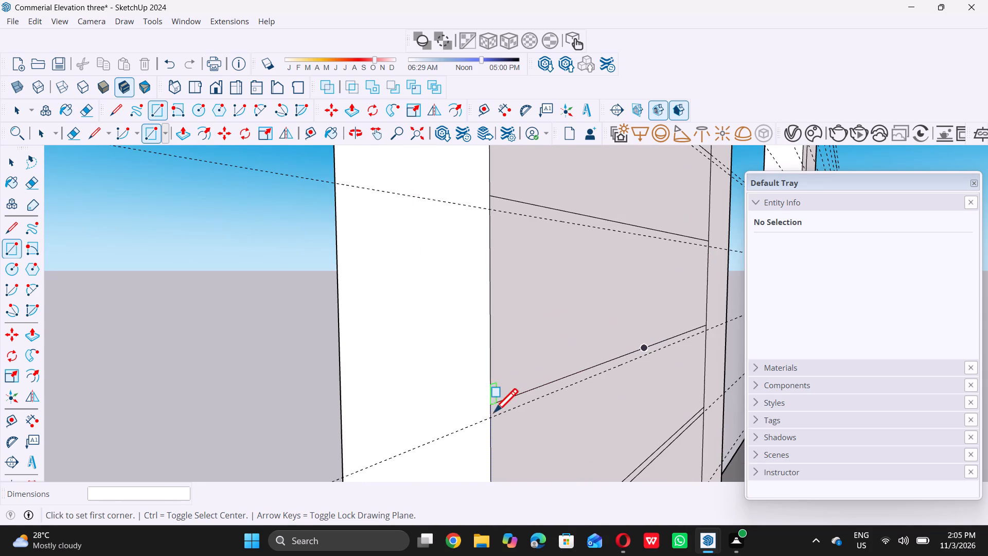
scroll(493, 421, "up", 4)
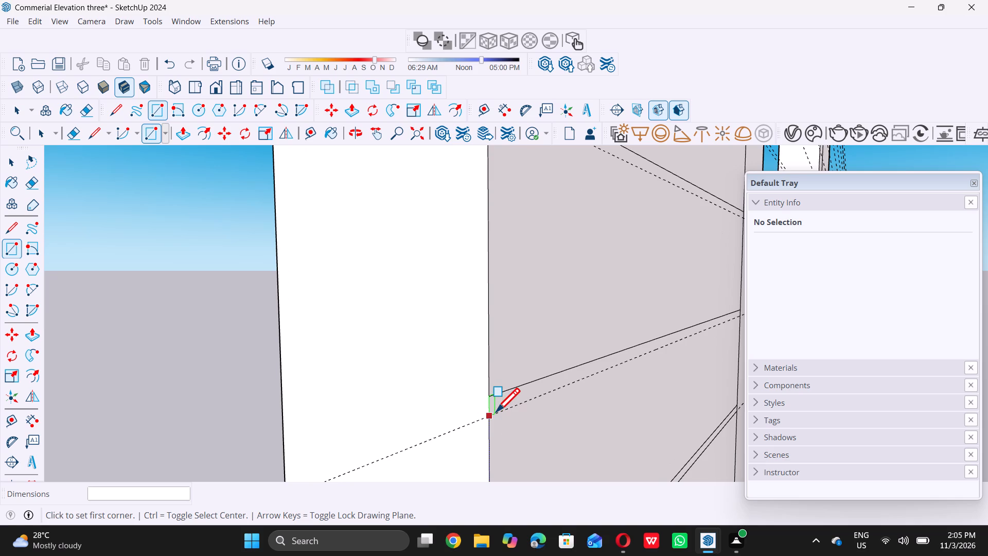
left_click(496, 411)
scroll(496, 411, "down", 9)
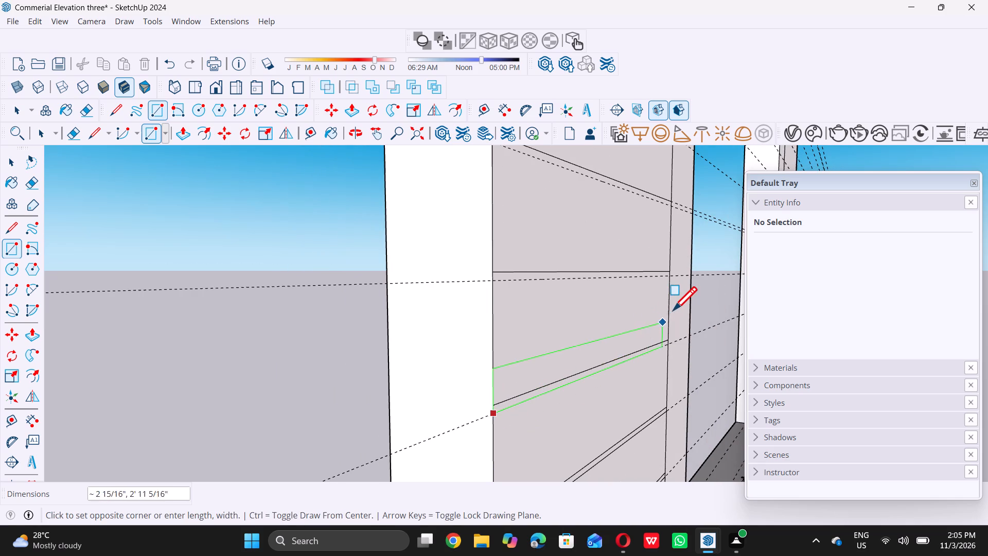
scroll(675, 309, "up", 6)
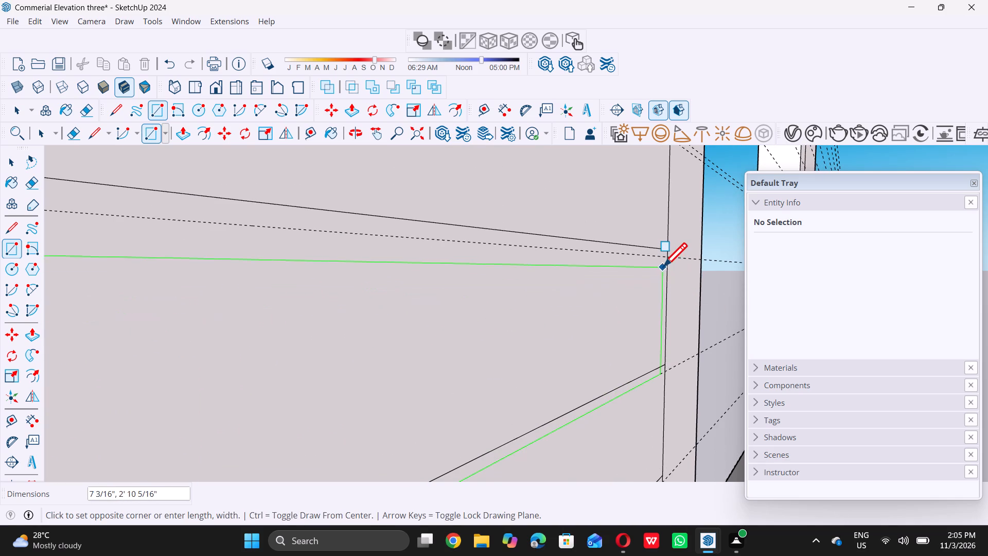
scroll(663, 266, "up", 3)
double_click(668, 255)
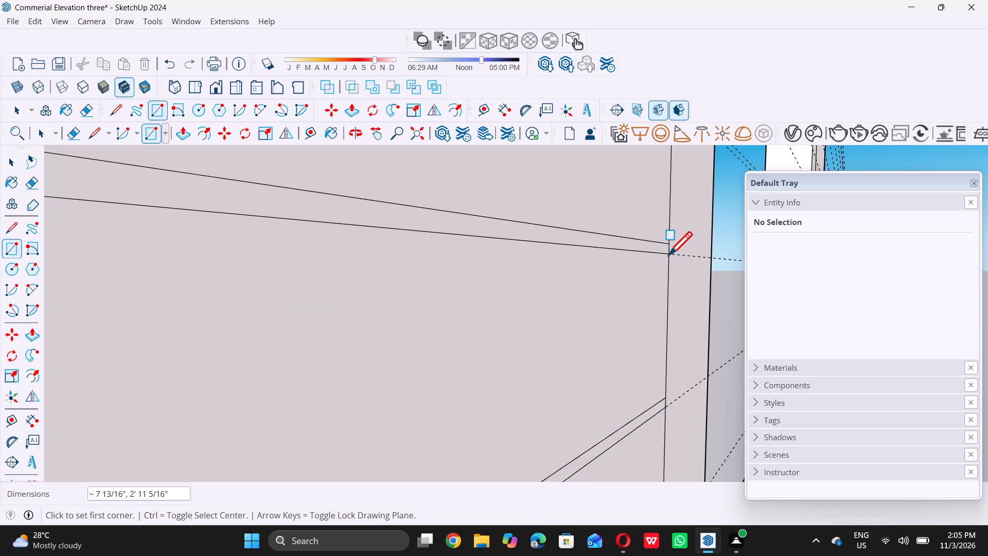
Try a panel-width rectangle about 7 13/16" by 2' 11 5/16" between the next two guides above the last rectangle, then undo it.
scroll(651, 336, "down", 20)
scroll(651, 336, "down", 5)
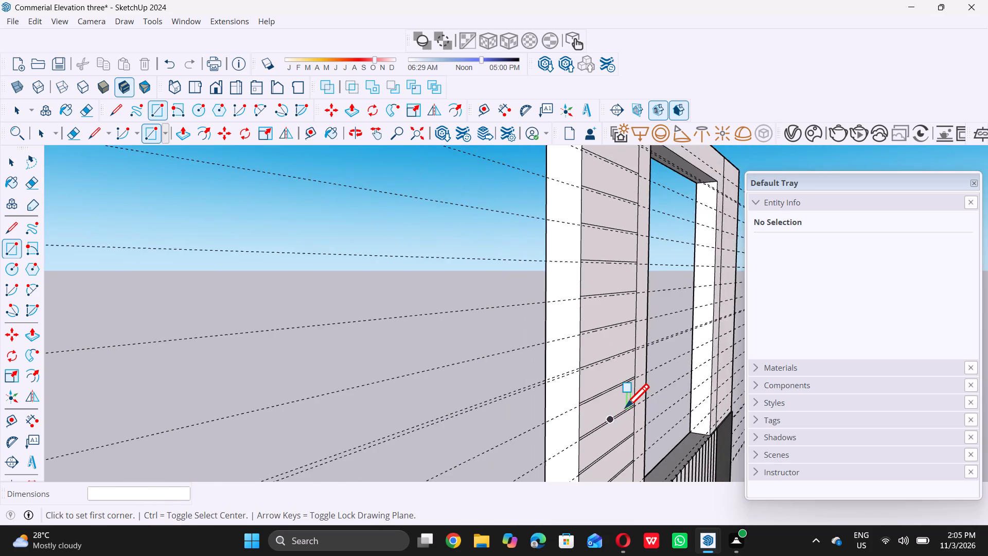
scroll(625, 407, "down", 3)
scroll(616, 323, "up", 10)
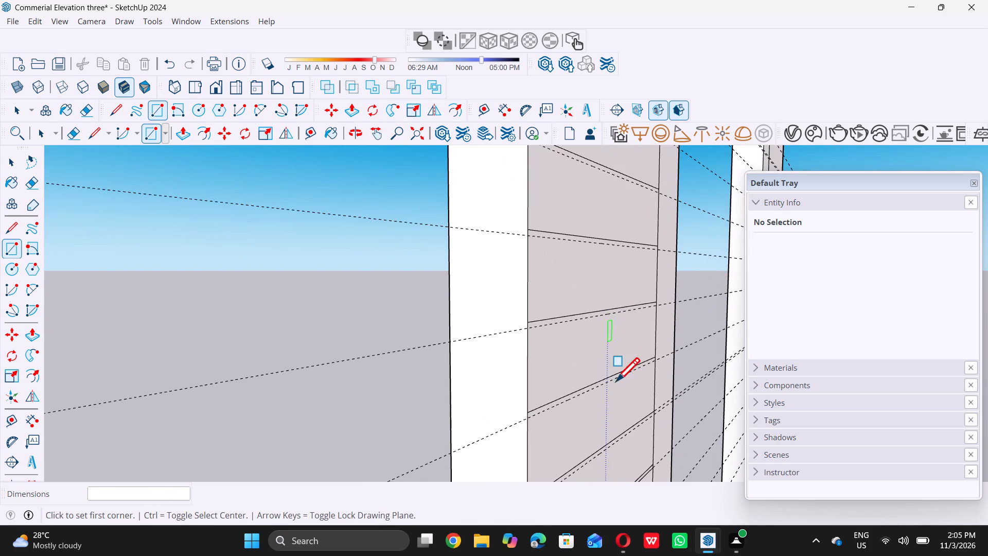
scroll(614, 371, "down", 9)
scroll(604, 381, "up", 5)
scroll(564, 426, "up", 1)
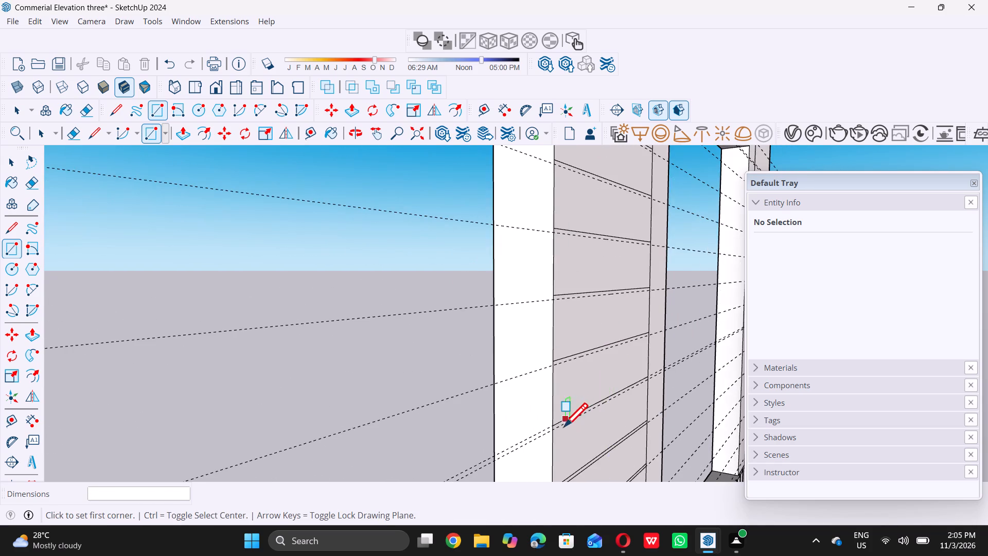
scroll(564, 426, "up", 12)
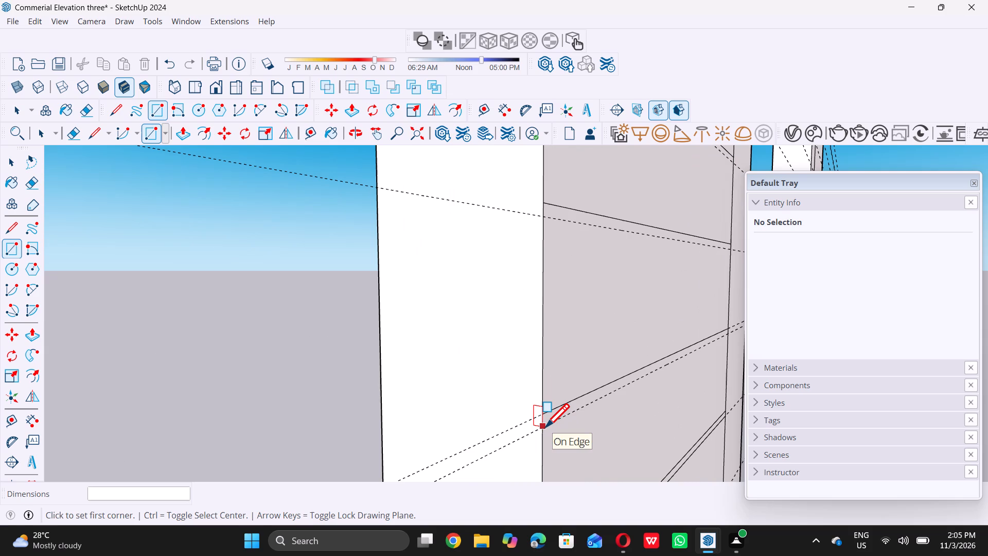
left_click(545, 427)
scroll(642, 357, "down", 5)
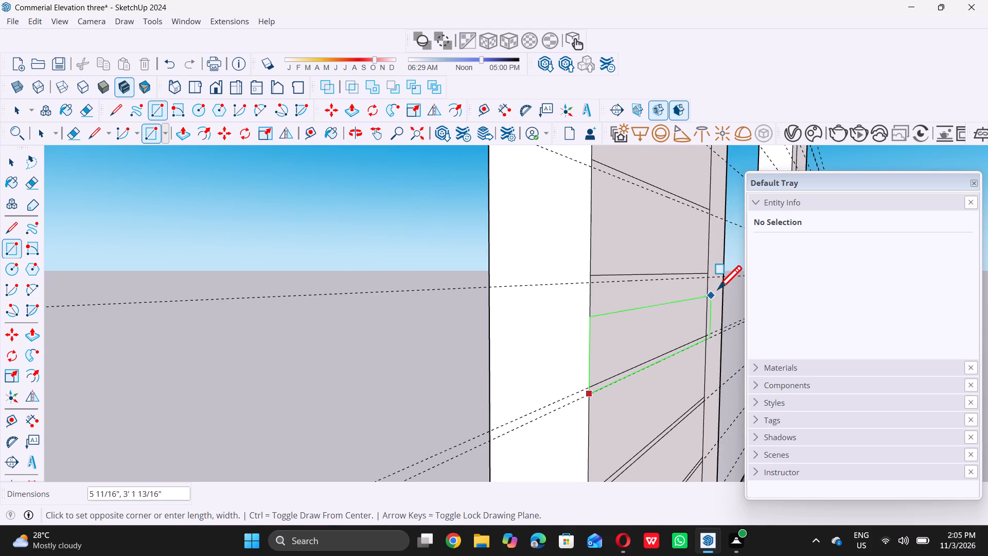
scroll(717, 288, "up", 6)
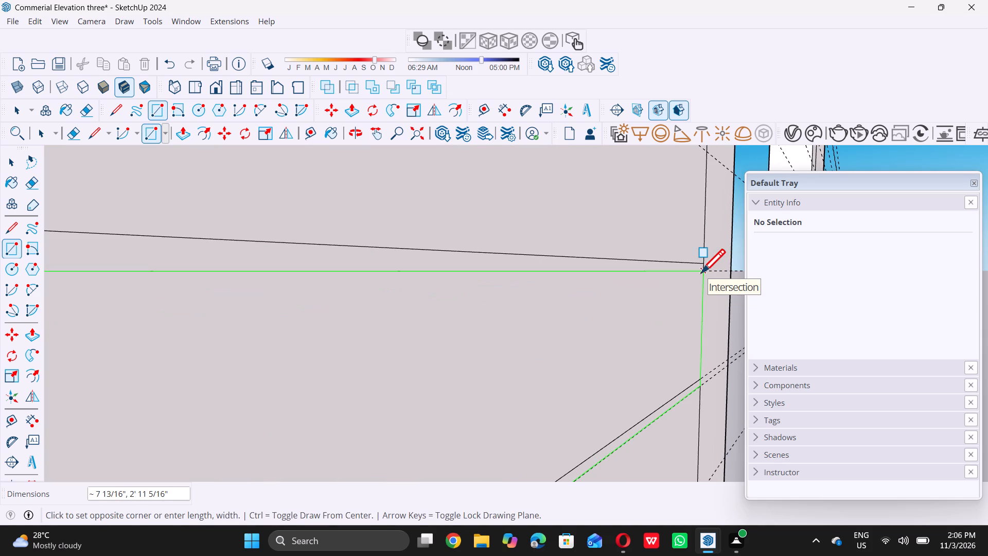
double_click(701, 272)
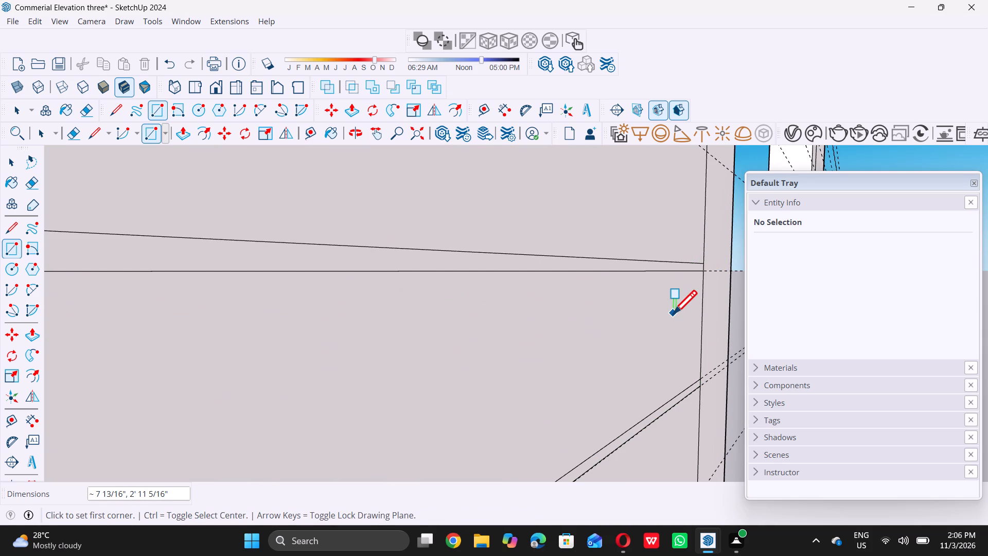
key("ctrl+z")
Draw a panel-width rectangle about 7 13/16" by 2' 11 5/16" between the next two guides above the last rectangle on the left panel.
scroll(641, 300, "down", 8)
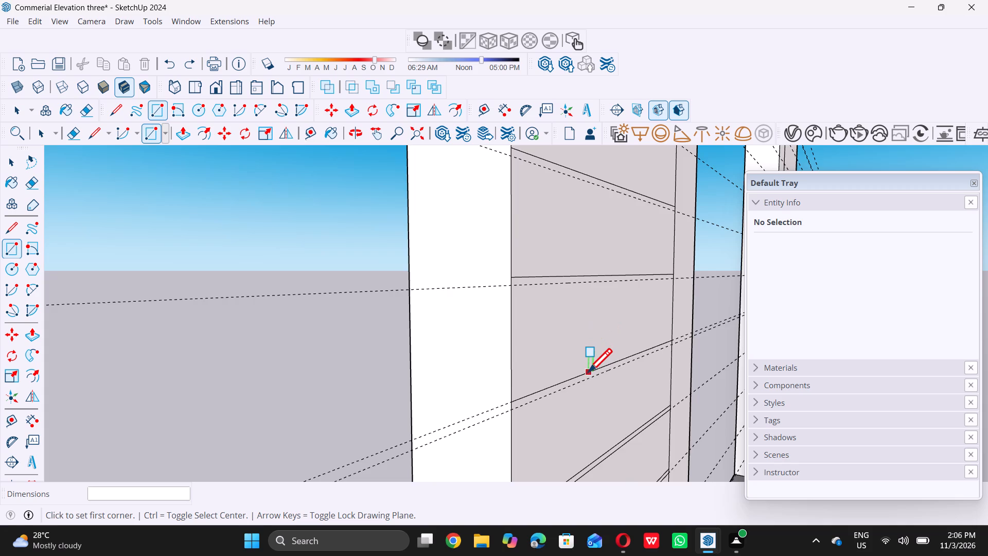
scroll(588, 372, "up", 5)
scroll(471, 368, "down", 8)
scroll(446, 371, "up", 5)
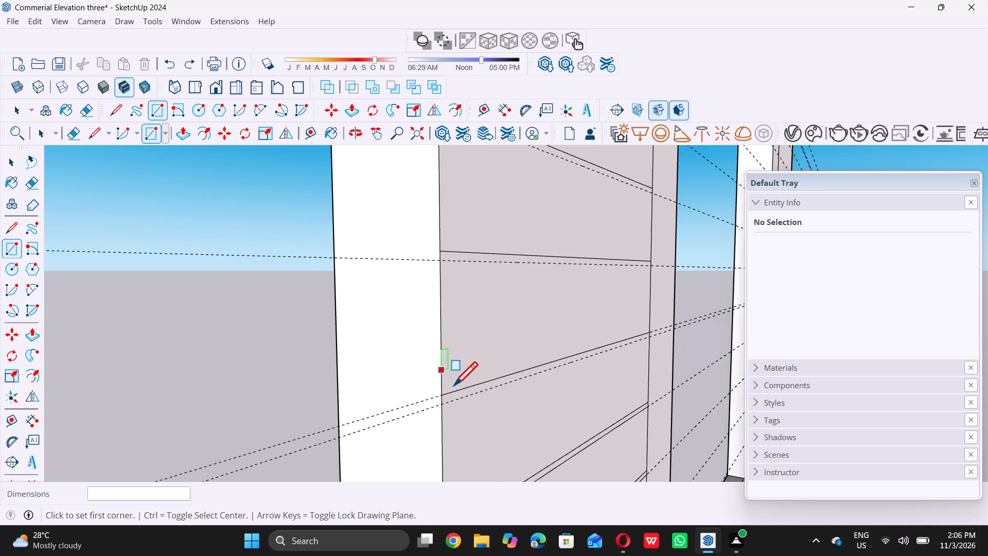
scroll(456, 416, "up", 8)
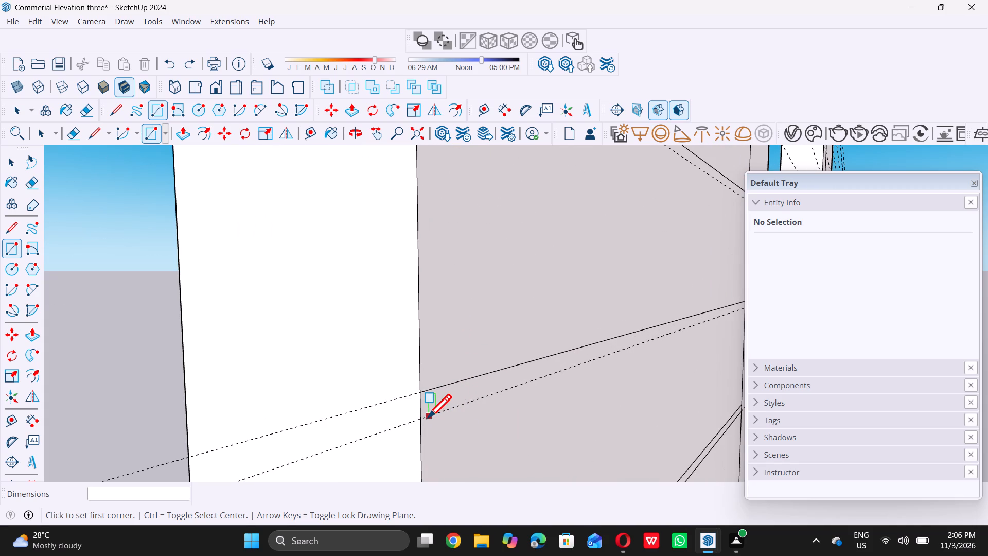
double_click(428, 418)
scroll(510, 356, "down", 7)
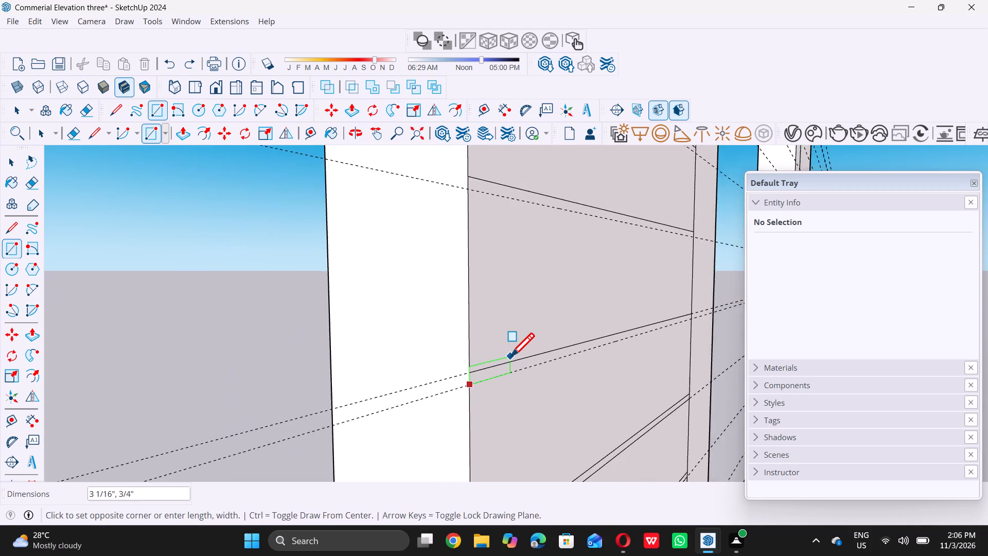
scroll(510, 356, "down", 9)
scroll(606, 295, "up", 5)
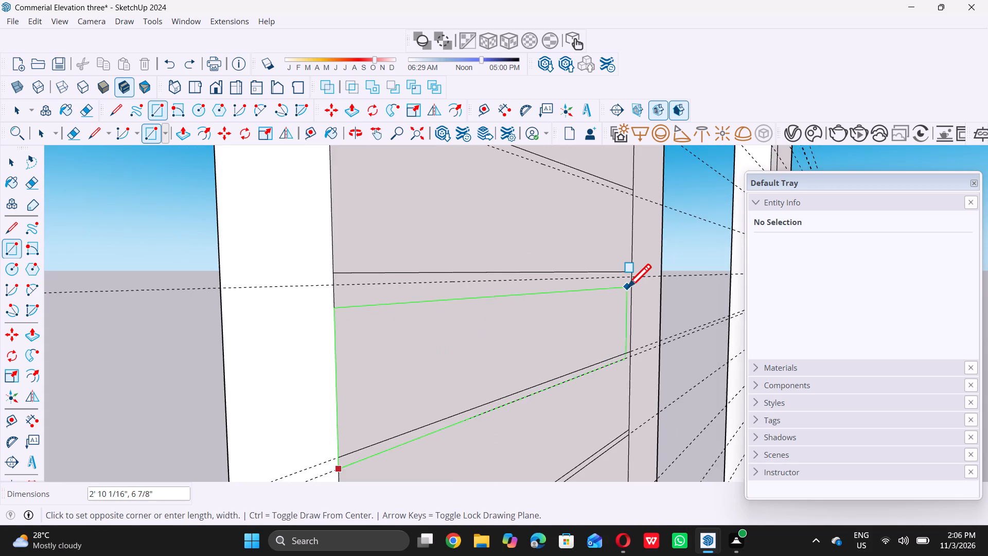
scroll(627, 287, "up", 5)
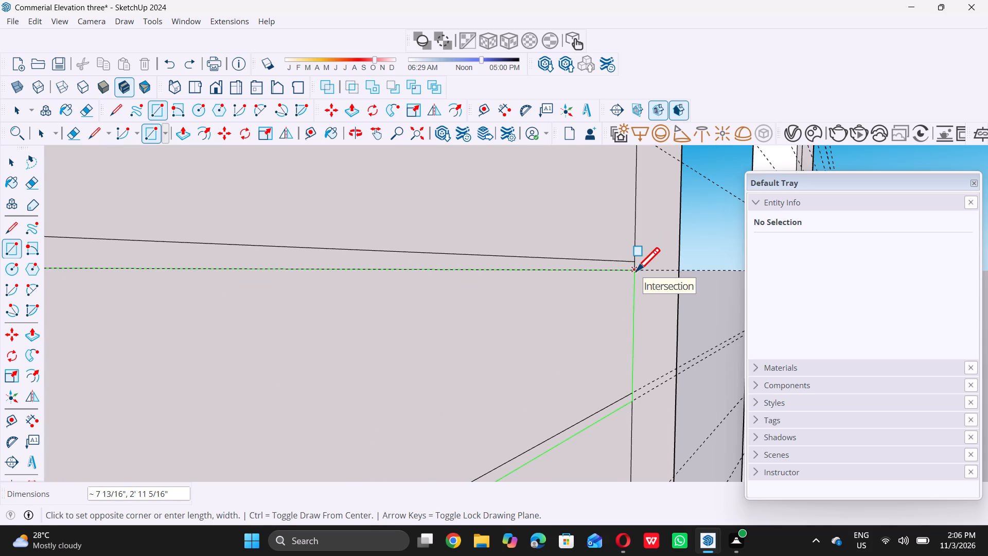
double_click(636, 270)
Draw another panel-width rectangle about 7 13/16" by 2' 11 5/16" at the next unfinished pair of guides up the left panel.
scroll(626, 297, "down", 9)
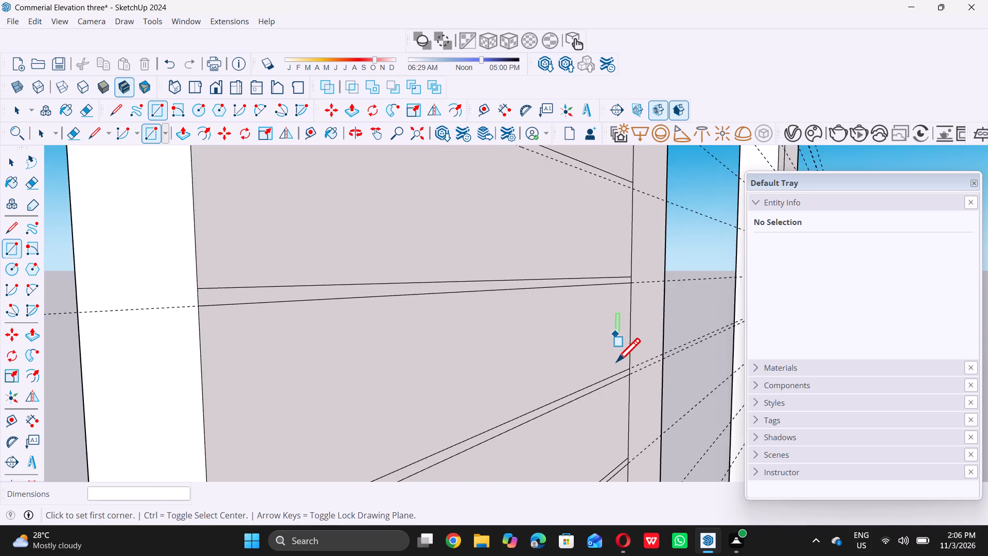
scroll(616, 361, "down", 19)
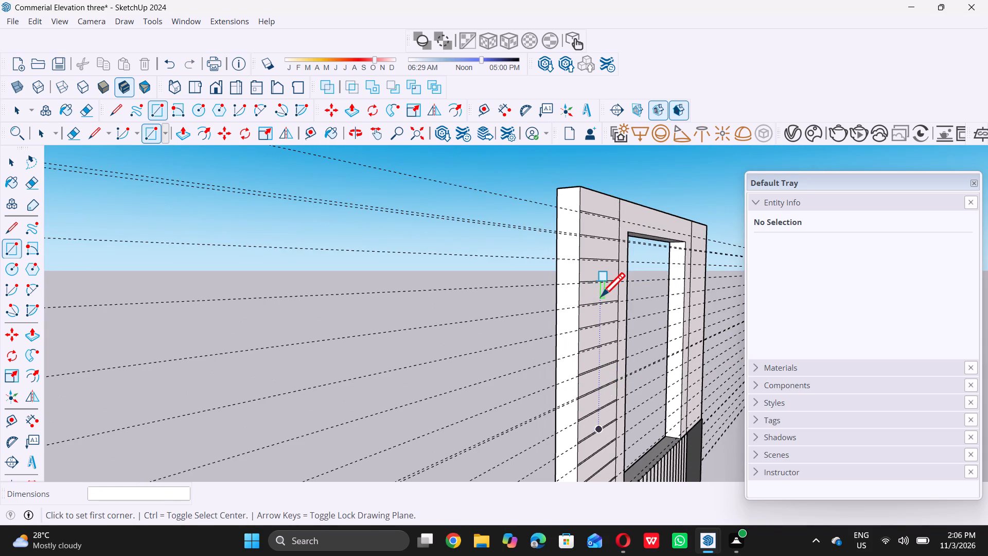
scroll(602, 296, "up", 4)
scroll(610, 361, "up", 5)
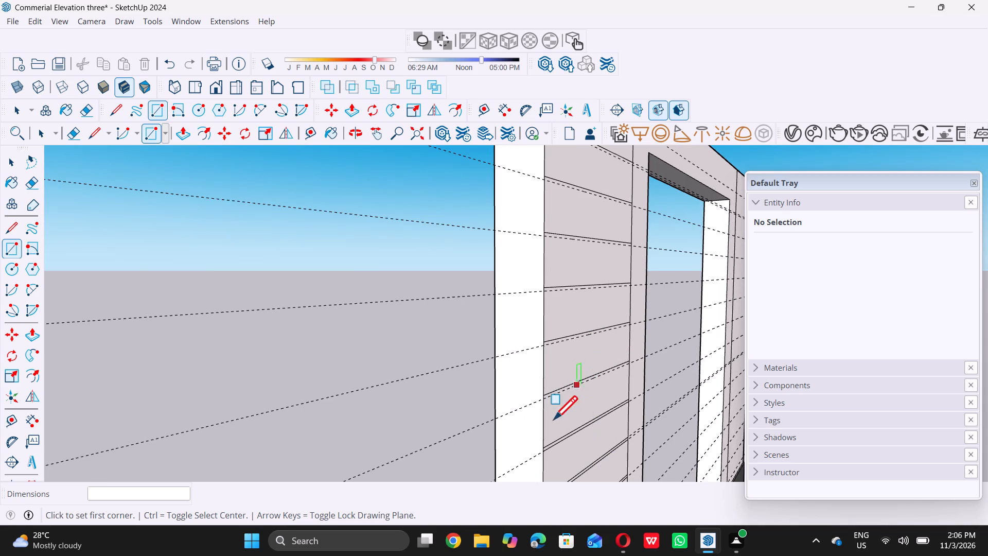
scroll(540, 405, "up", 18)
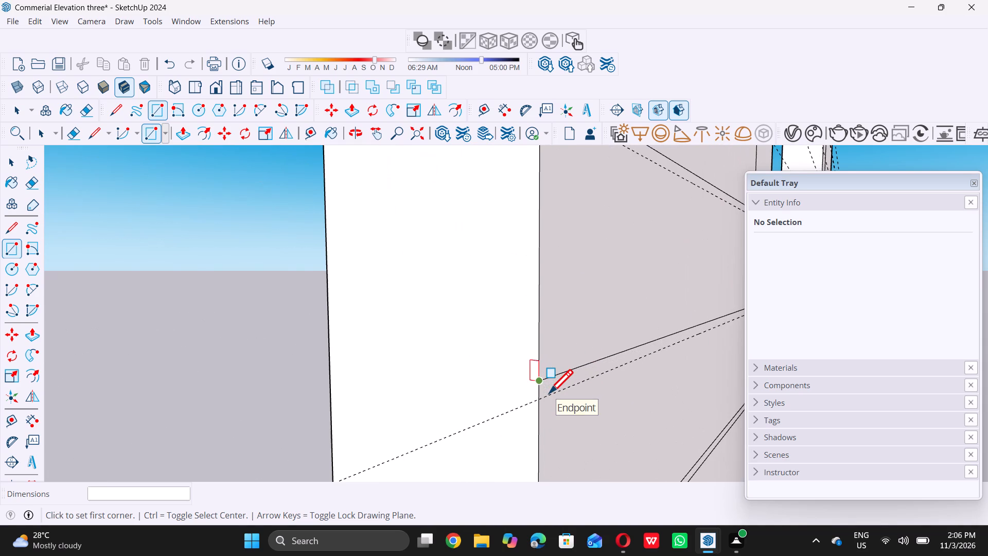
left_click(544, 395)
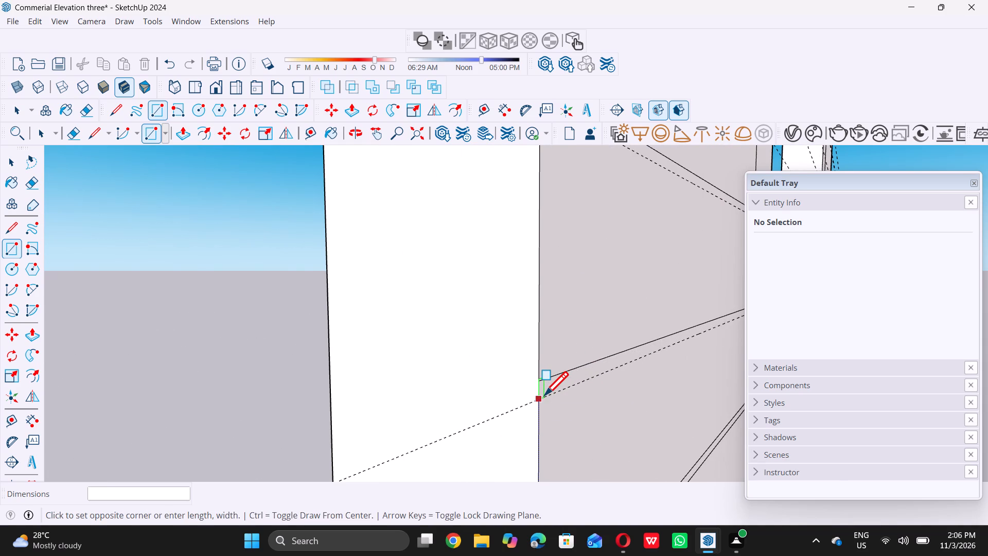
scroll(544, 395, "down", 12)
scroll(639, 329, "up", 3)
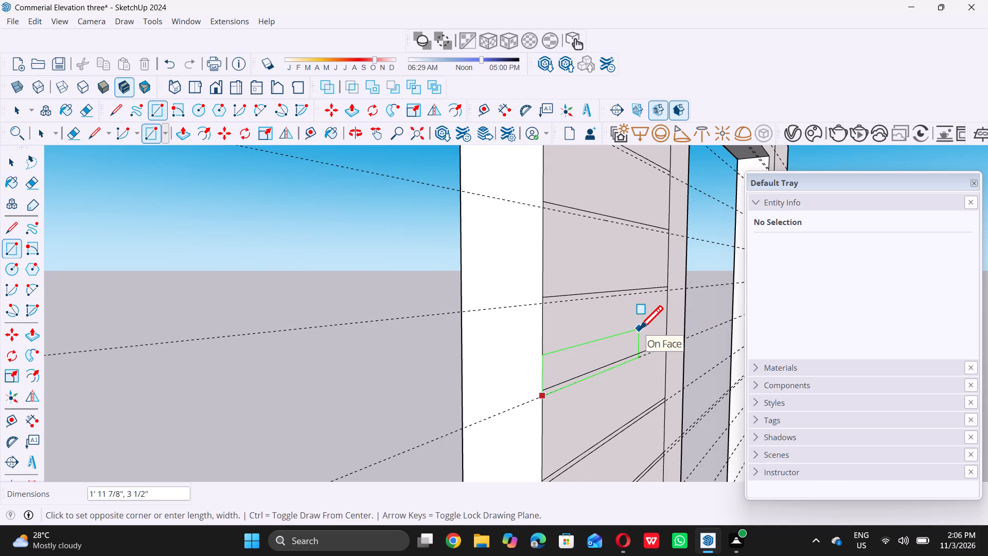
scroll(639, 329, "up", 2)
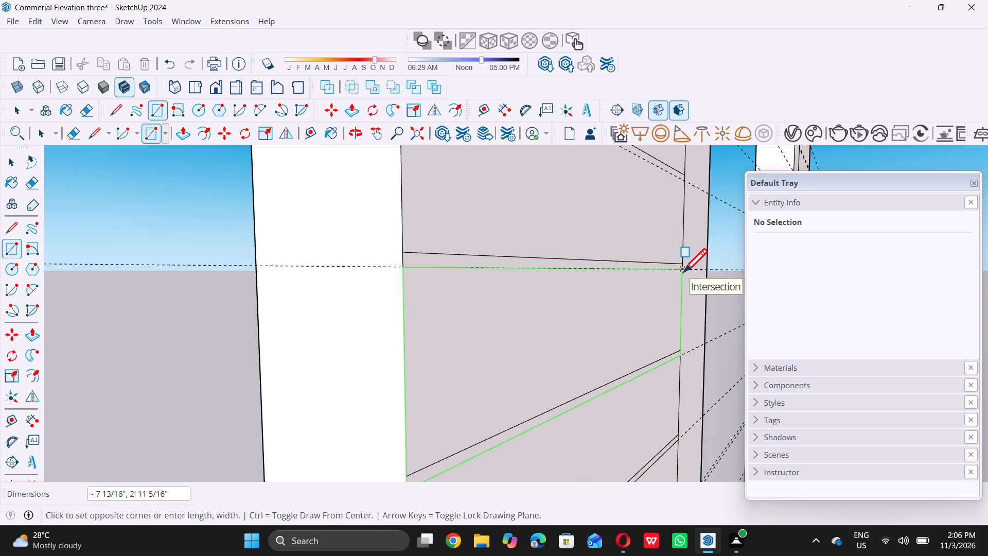
double_click(683, 272)
Draw a panel-width rectangle about 7 13/16" by 2' 11 5/16" between the following two guides higher on the left panel.
scroll(500, 388, "down", 15)
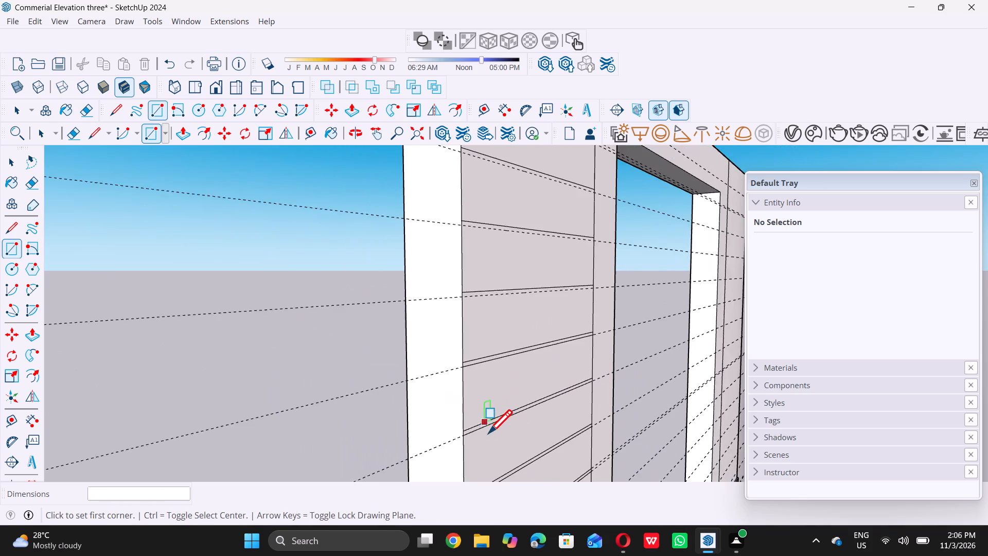
scroll(488, 433, "down", 3)
scroll(550, 326, "up", 6)
scroll(411, 358, "up", 4)
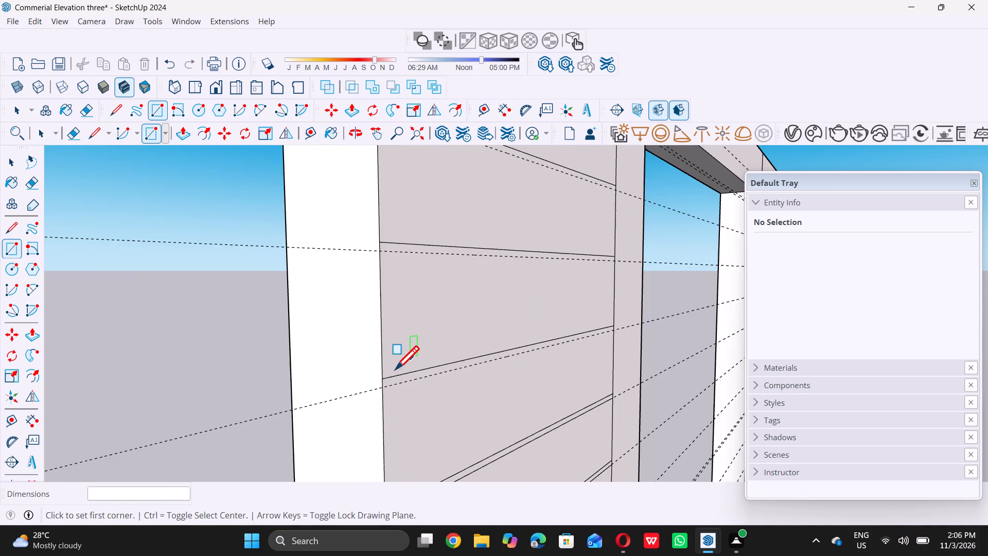
scroll(392, 373, "up", 5)
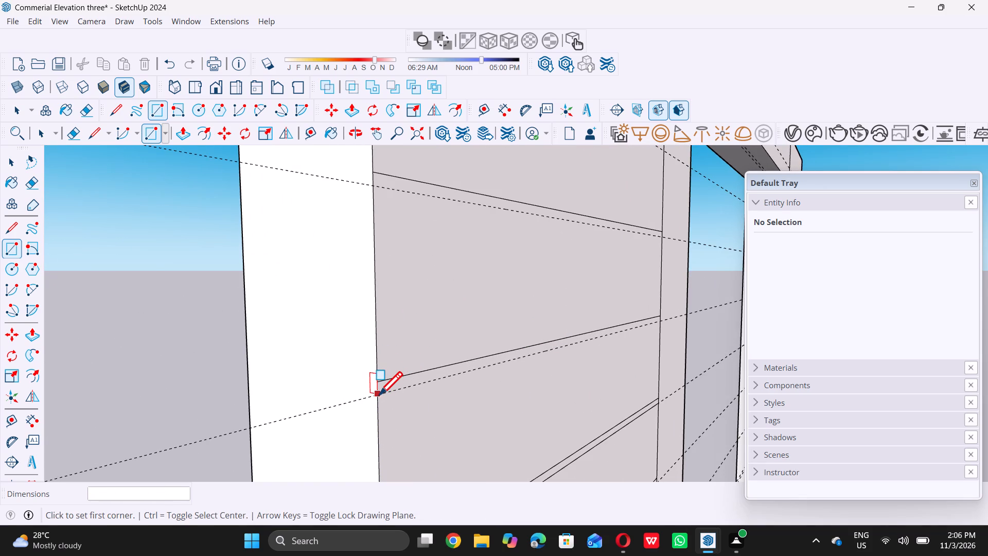
scroll(386, 396, "up", 5)
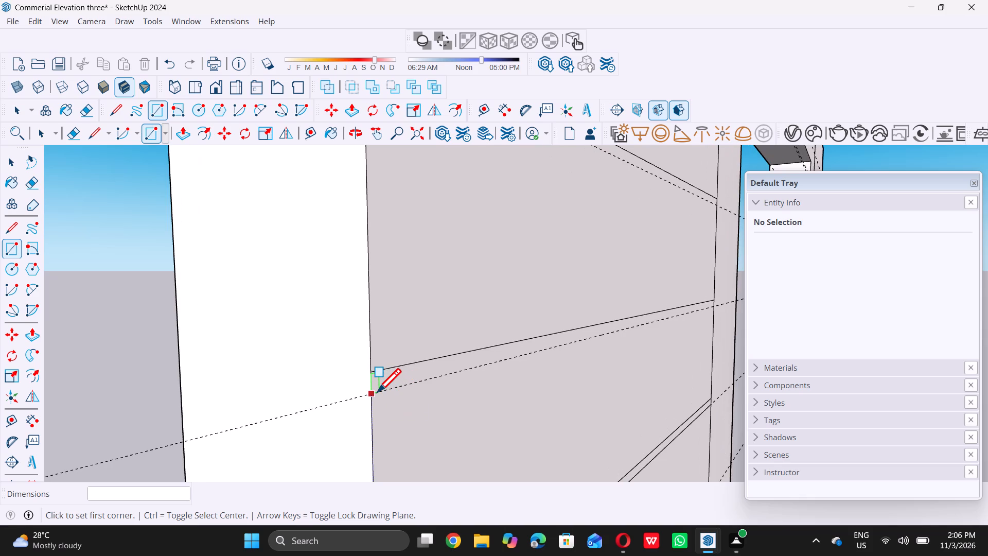
left_click(377, 392)
scroll(377, 392, "down", 5)
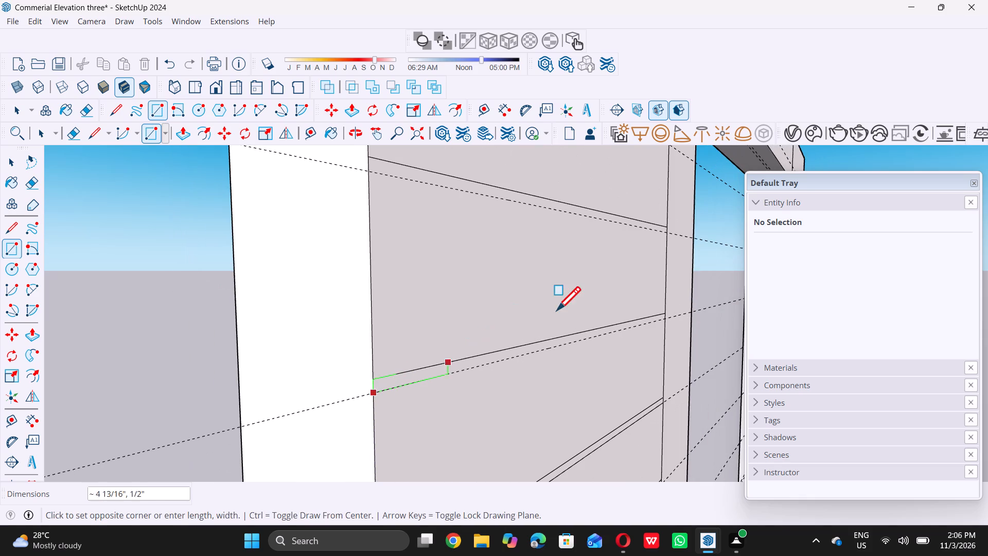
scroll(673, 239, "up", 2)
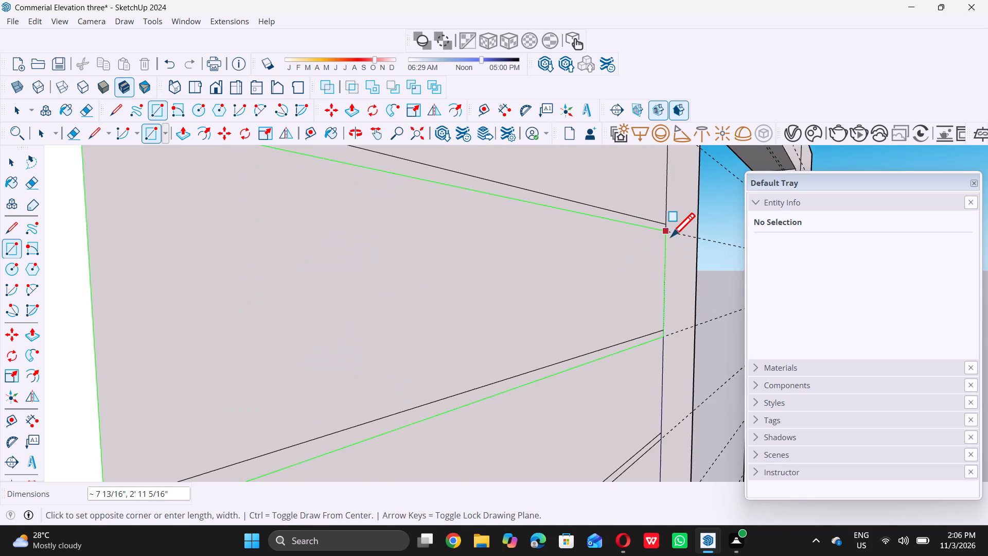
left_click(666, 234)
Draw a panel-width rectangle about 7 13/16" by 2' 11 5/16" up to the second-highest groove guide on the left panel.
scroll(590, 335, "down", 7)
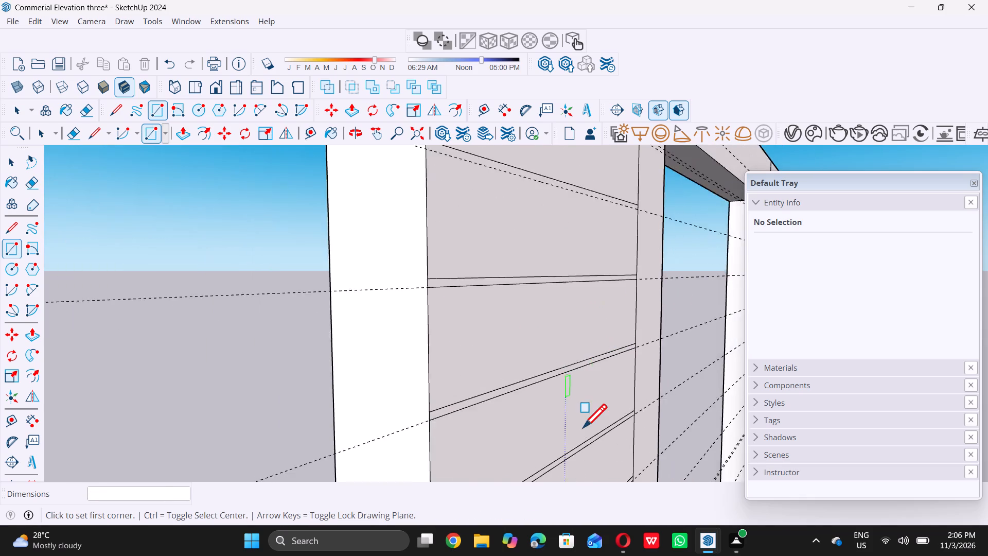
scroll(583, 427, "down", 11)
scroll(580, 342, "up", 5)
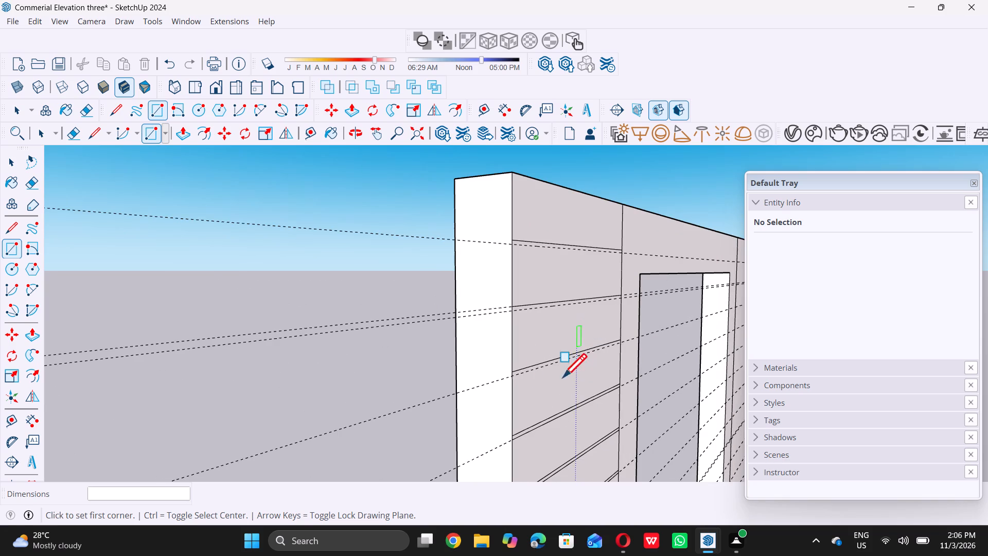
scroll(530, 385, "up", 9)
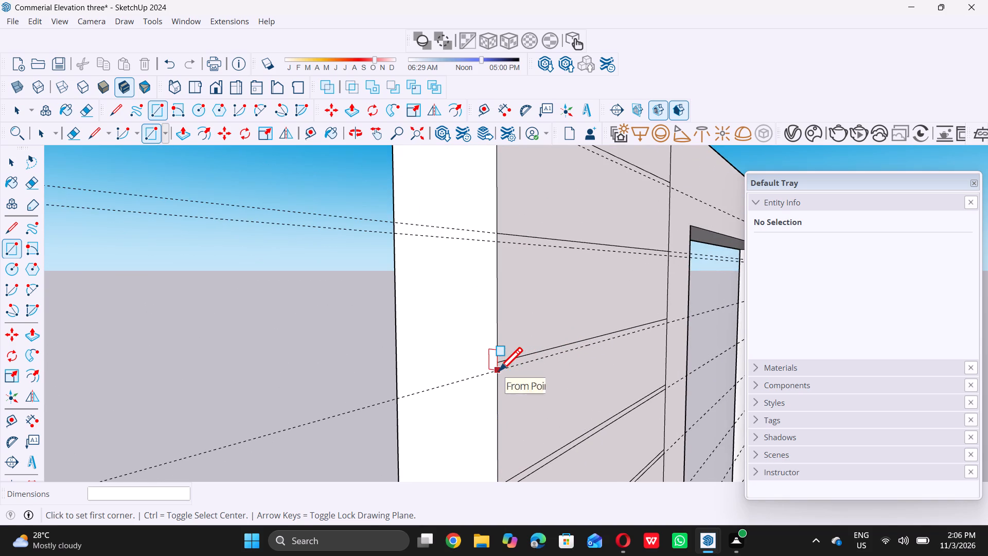
left_click(498, 370)
scroll(586, 311, "down", 5)
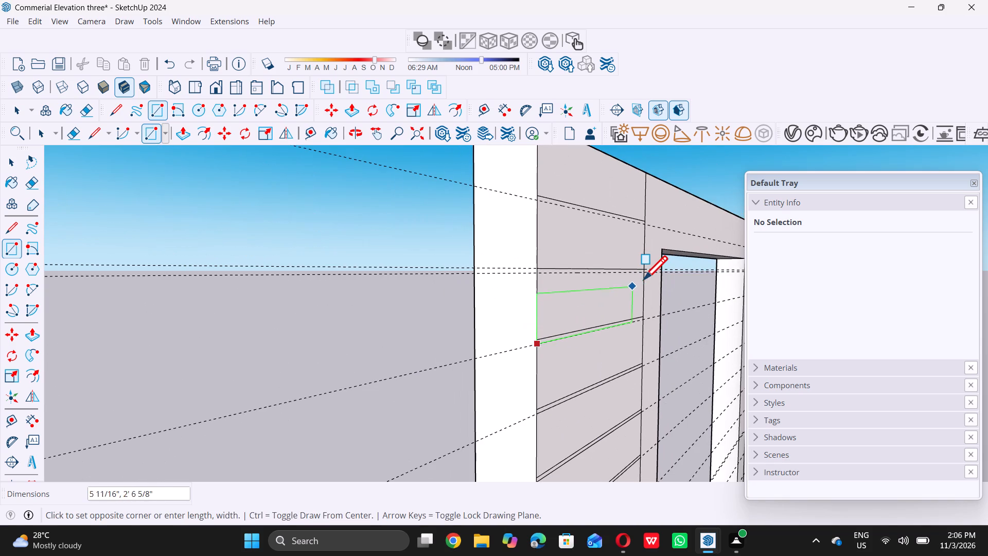
scroll(644, 279, "up", 9)
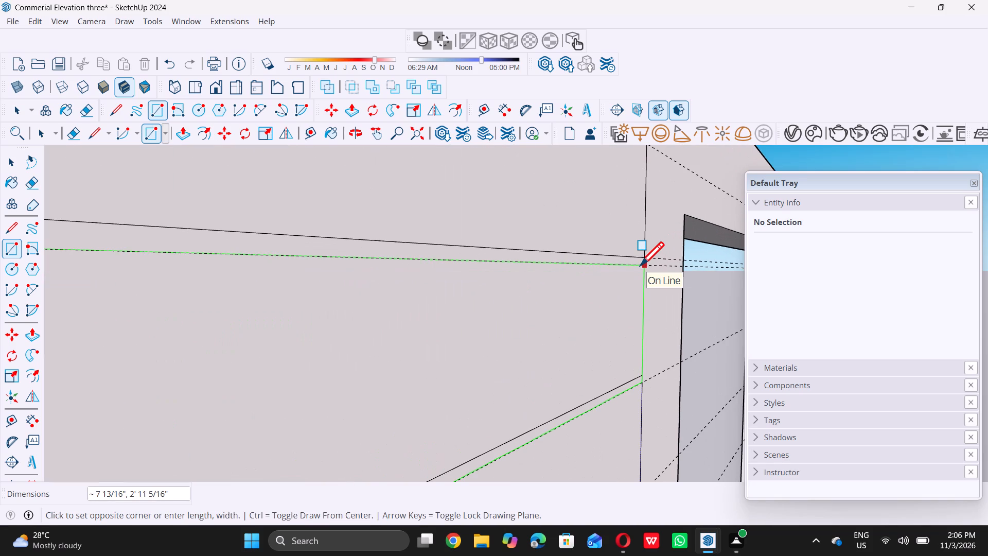
left_click(640, 265)
Outline the topmost groove of the left panel with a rectangle 1/2" by 2' 11 5/16" from its guide to the line above.
scroll(636, 296, "down", 12)
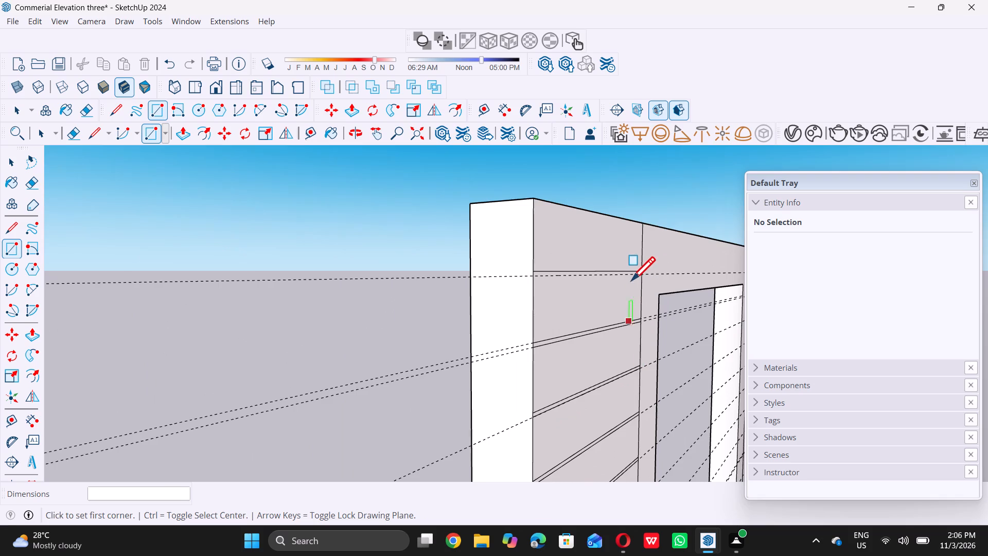
scroll(631, 280, "up", 3)
scroll(556, 258, "up", 5)
scroll(421, 297, "up", 4)
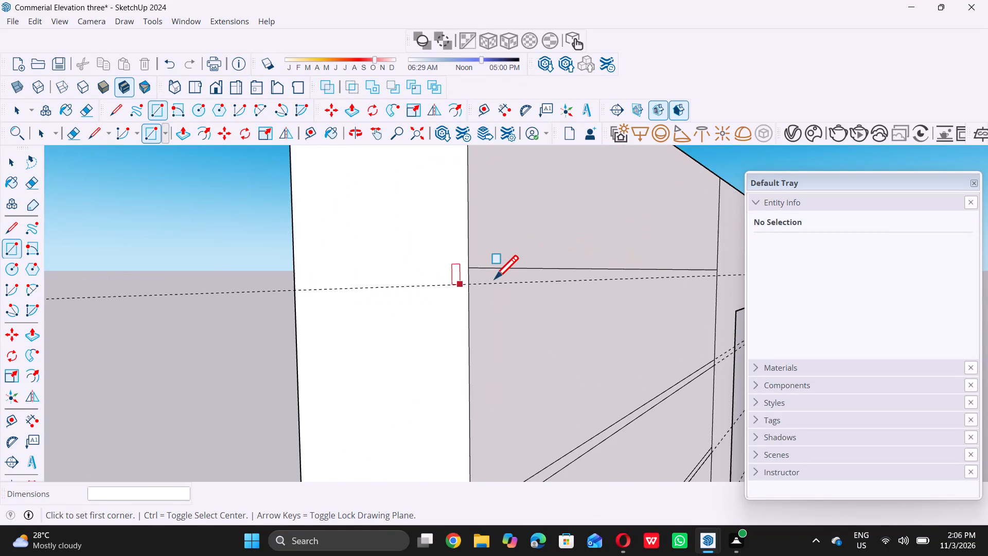
scroll(495, 278, "up", 8)
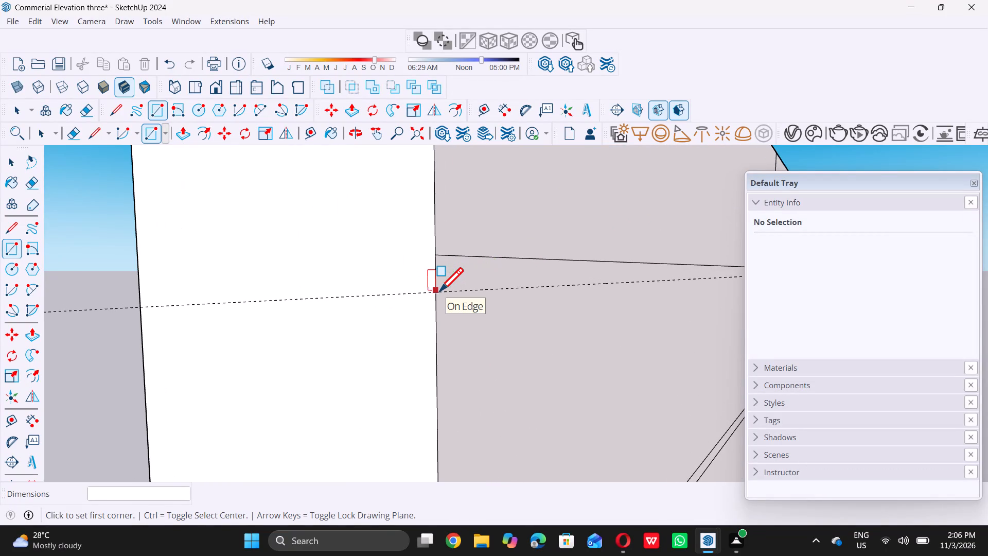
scroll(436, 294, "up", 7)
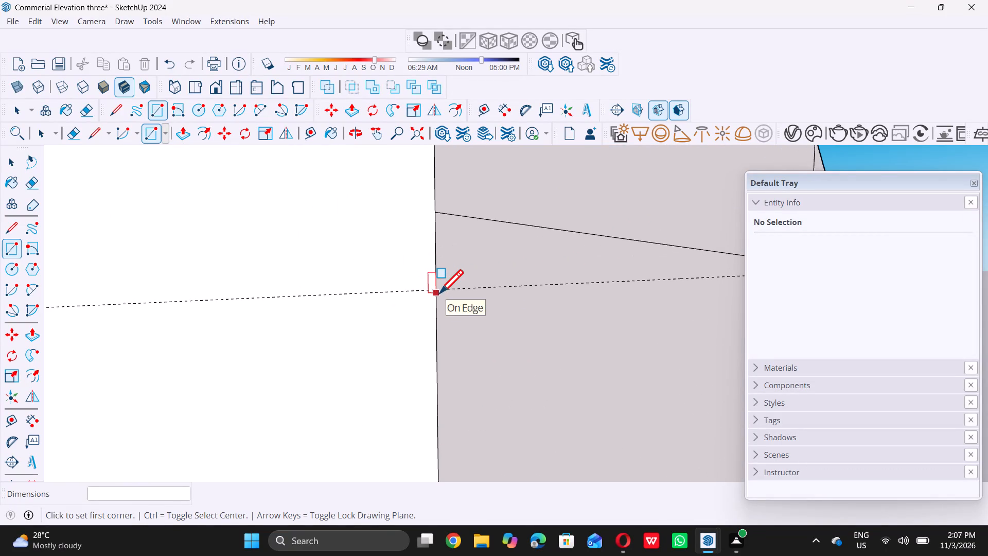
left_click(432, 288)
scroll(432, 288, "down", 10)
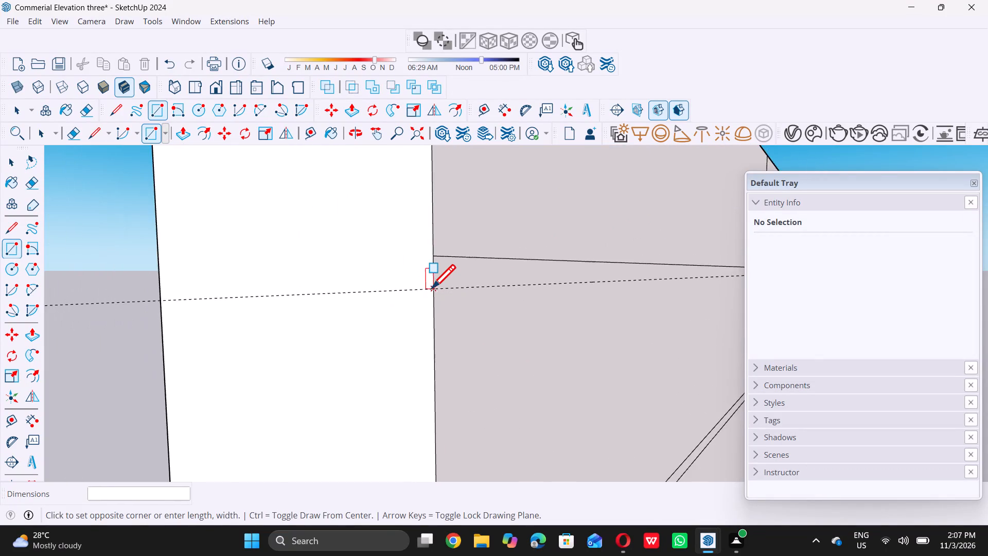
scroll(432, 288, "down", 8)
scroll(690, 278, "up", 5)
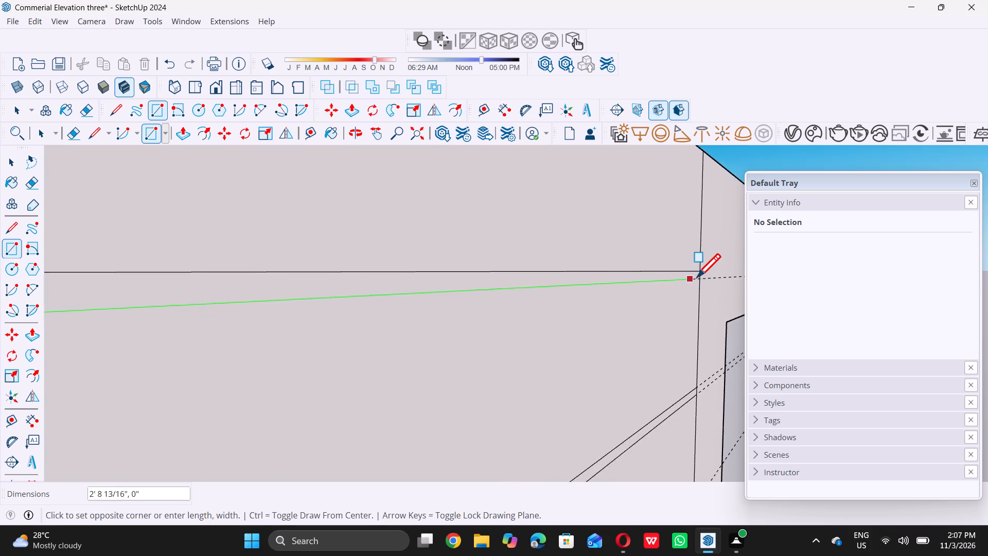
scroll(699, 276, "up", 4)
left_click(701, 268)
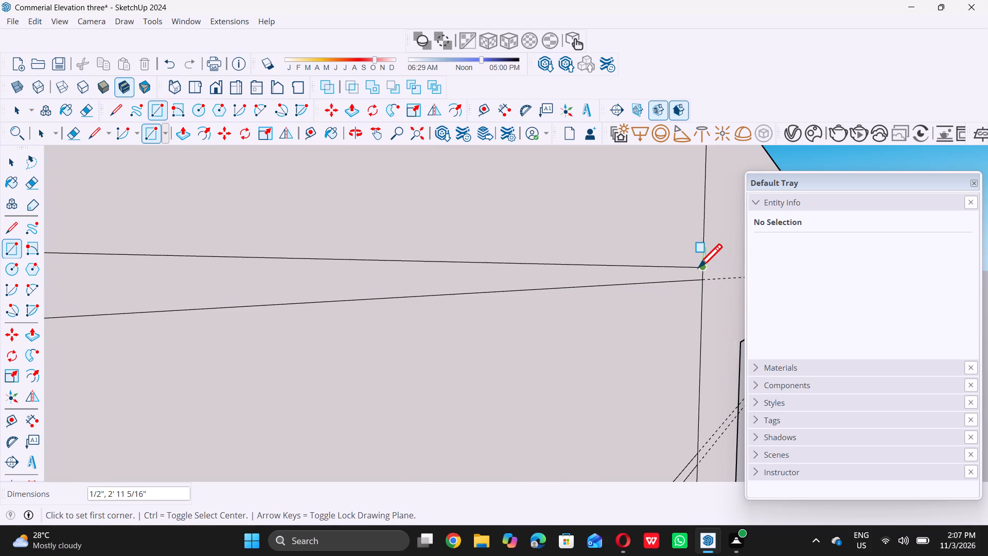
Delete all construction guides from the model.
key("space")
scroll(597, 315, "down", 20)
scroll(597, 315, "down", 3)
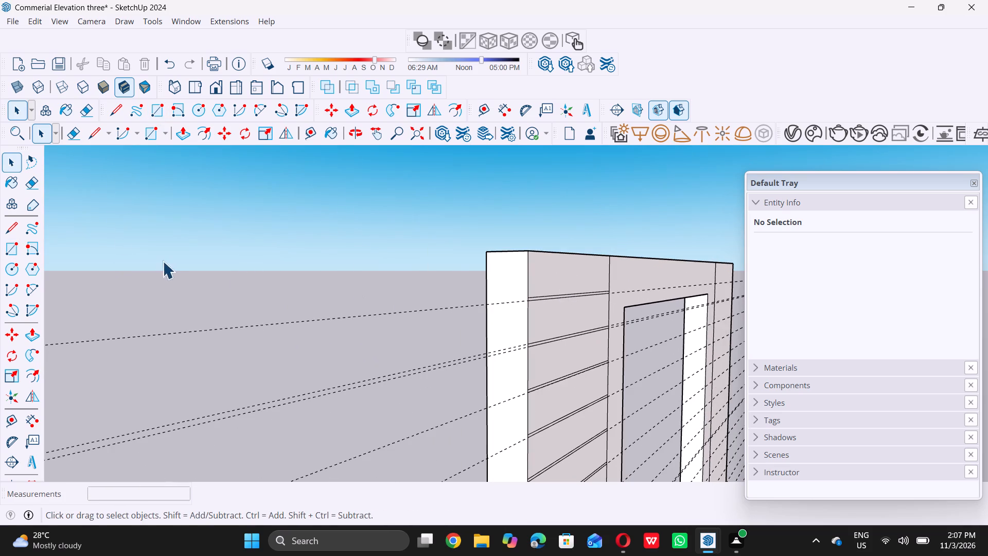
left_click(32, 24)
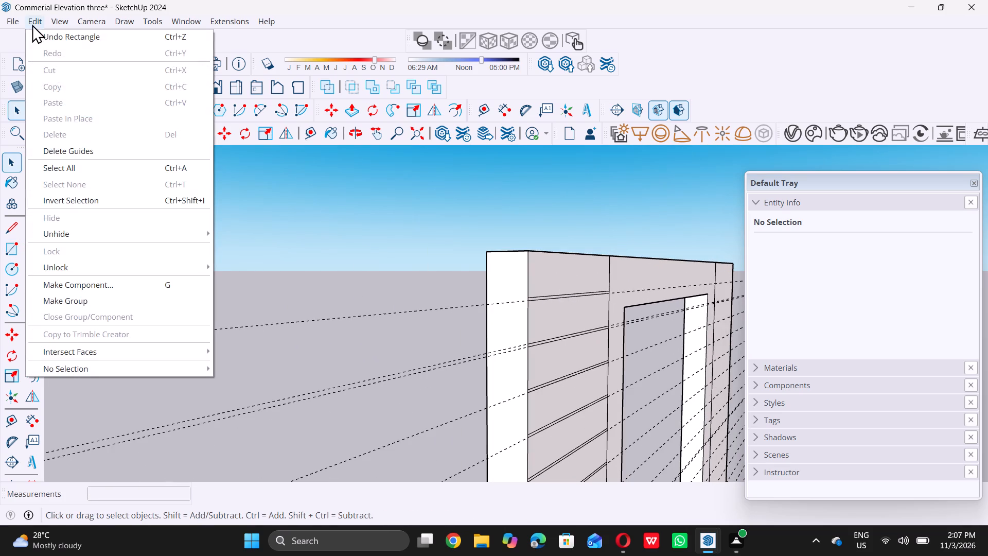
left_click(89, 150)
scroll(89, 150, "down", 5)
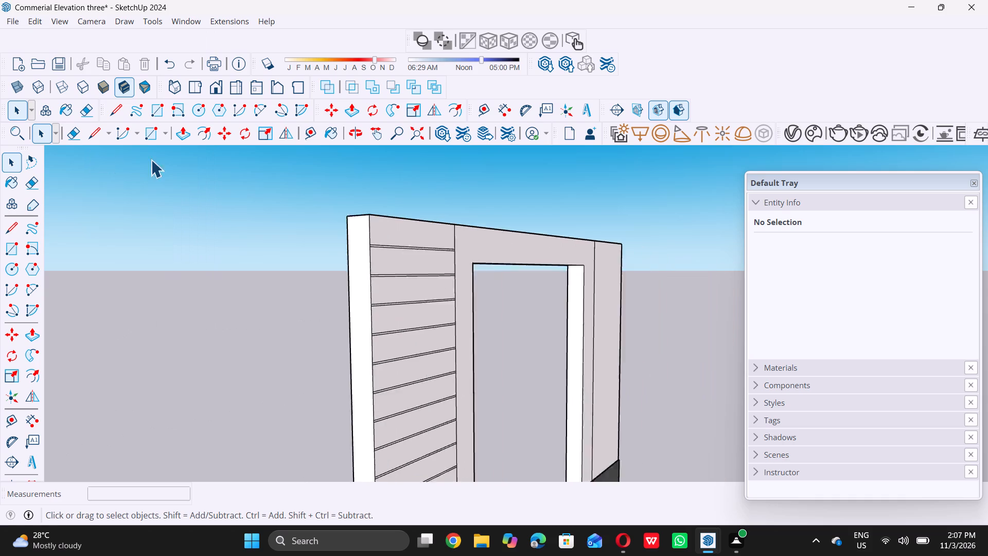
scroll(151, 160, "down", 11)
scroll(213, 211, "down", 5)
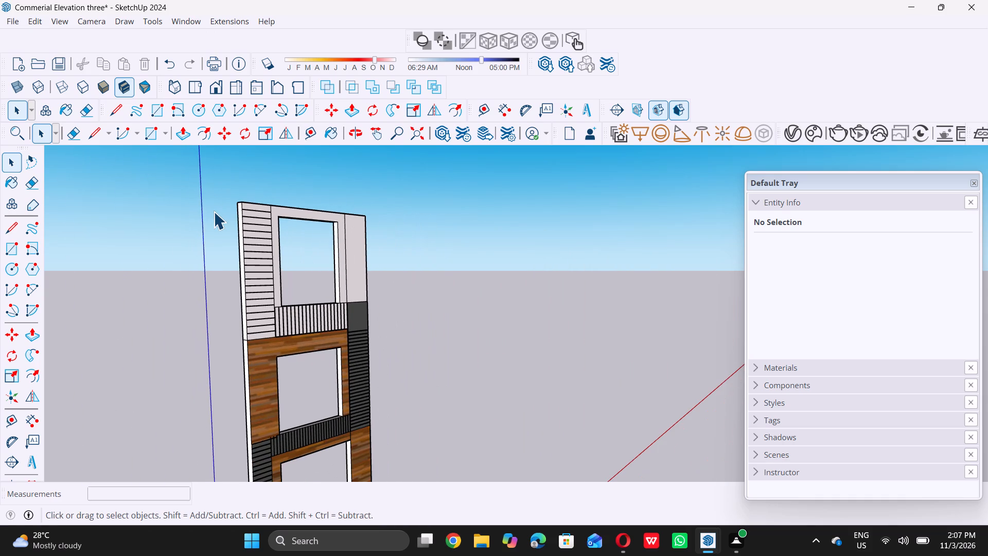
Examine the whole tower facade from several angles and distances.
scroll(214, 212, "down", 4)
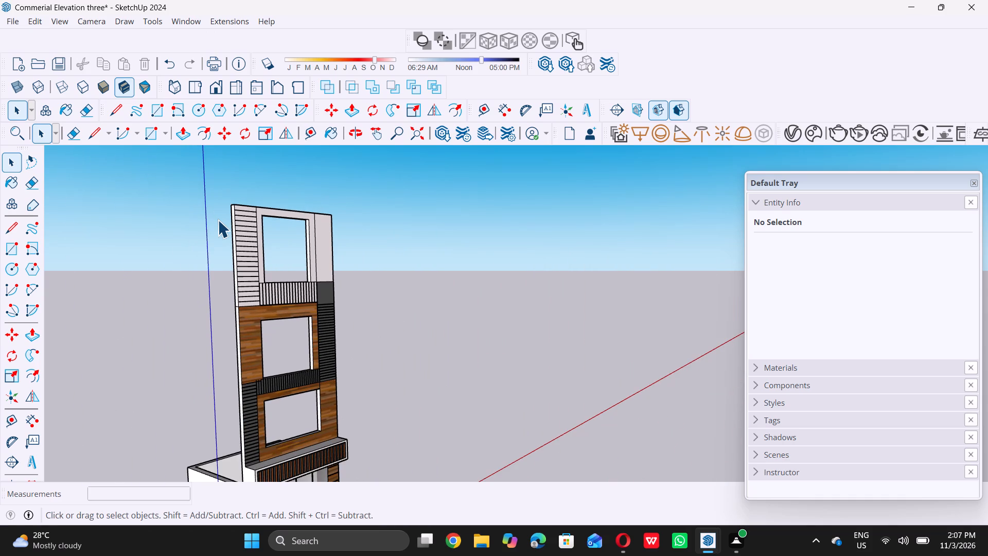
scroll(218, 220, "down", 3)
middle_click_drag(249, 292, 293, 358)
middle_click(293, 358)
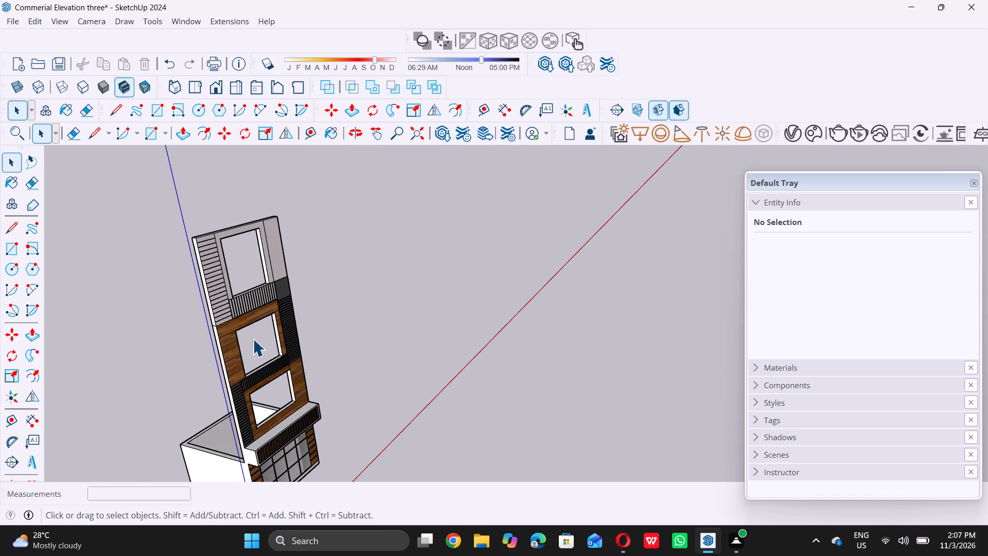
scroll(257, 307, "down", 10)
middle_click_drag(233, 277, 280, 288)
scroll(280, 288, "up", 1)
middle_click(280, 288)
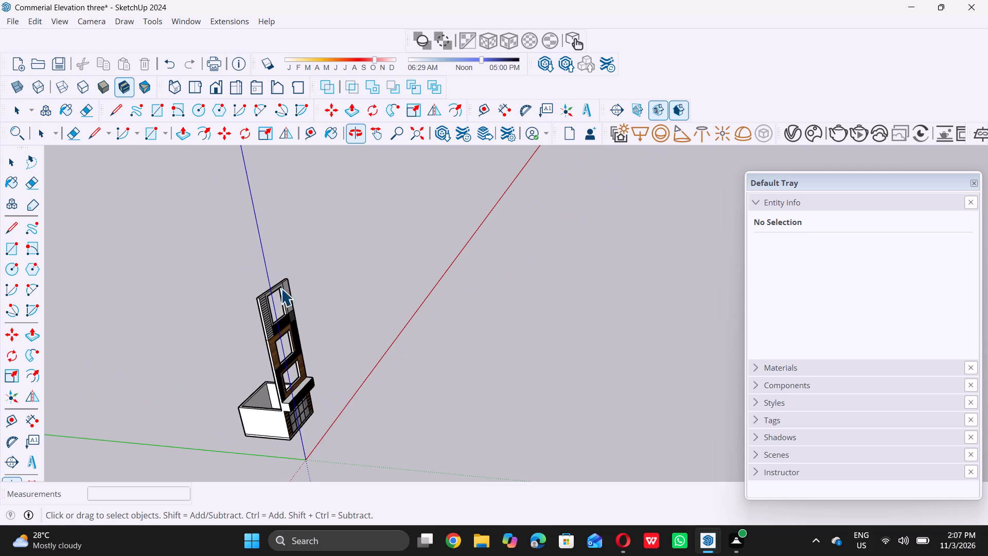
scroll(290, 300, "down", 5)
middle_click_drag(464, 348, 218, 436)
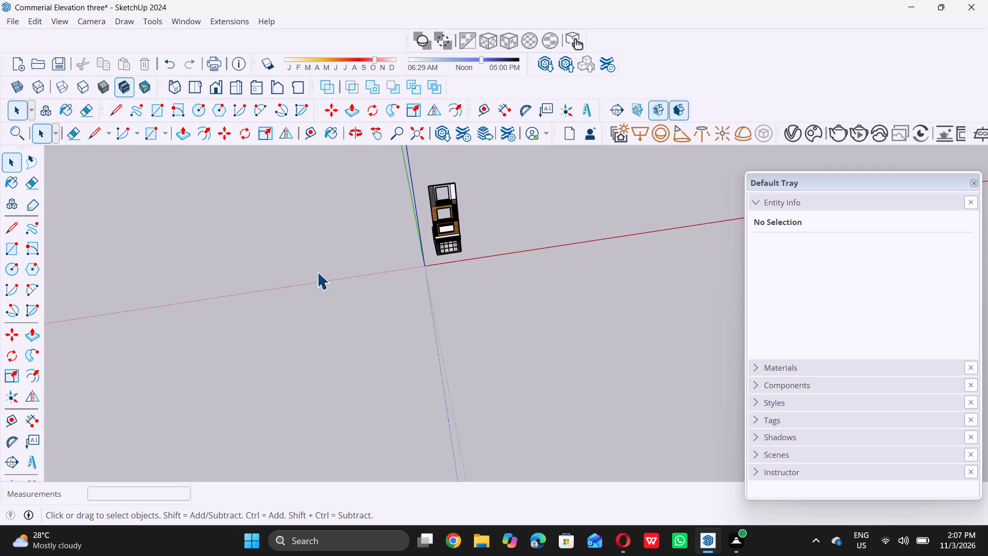
scroll(382, 315, "down", 5)
scroll(421, 239, "up", 11)
scroll(403, 277, "up", 4)
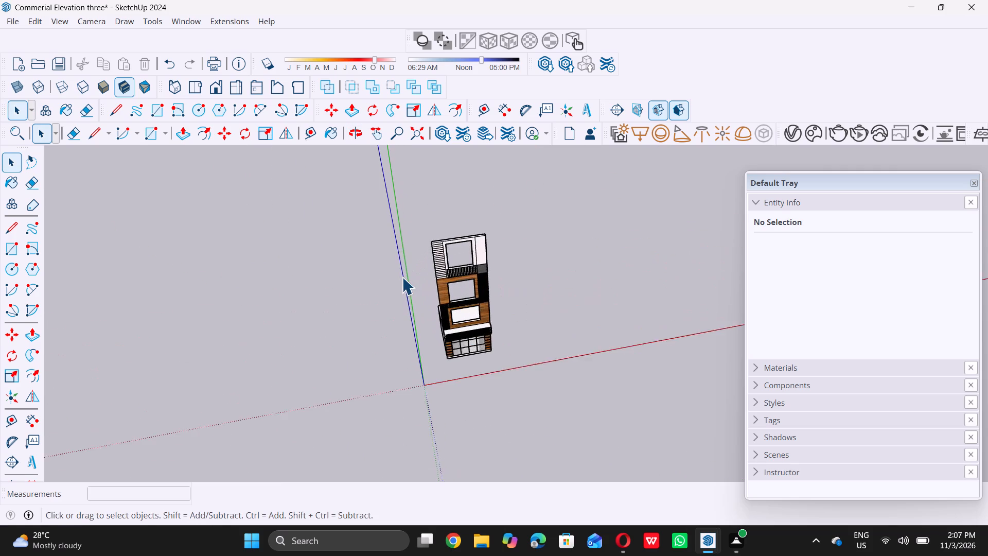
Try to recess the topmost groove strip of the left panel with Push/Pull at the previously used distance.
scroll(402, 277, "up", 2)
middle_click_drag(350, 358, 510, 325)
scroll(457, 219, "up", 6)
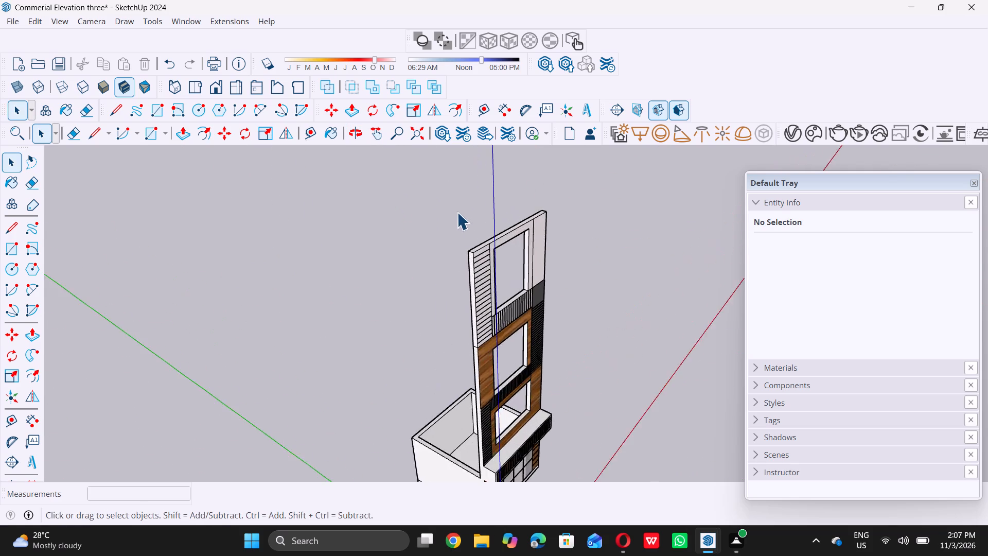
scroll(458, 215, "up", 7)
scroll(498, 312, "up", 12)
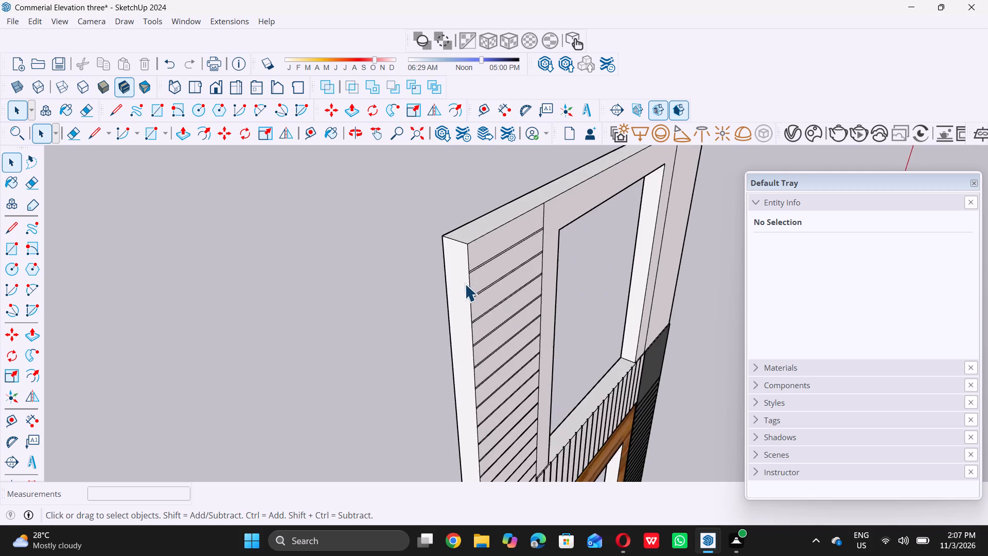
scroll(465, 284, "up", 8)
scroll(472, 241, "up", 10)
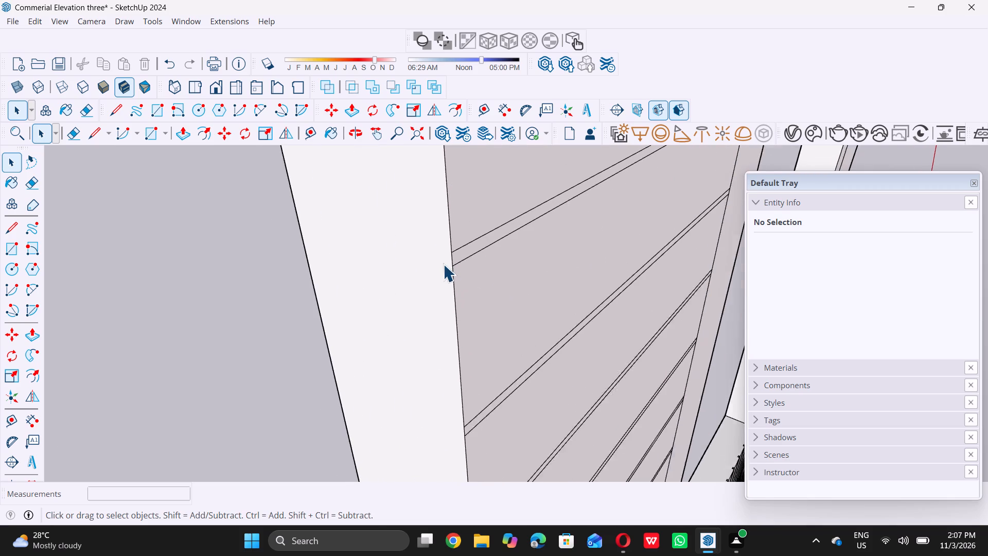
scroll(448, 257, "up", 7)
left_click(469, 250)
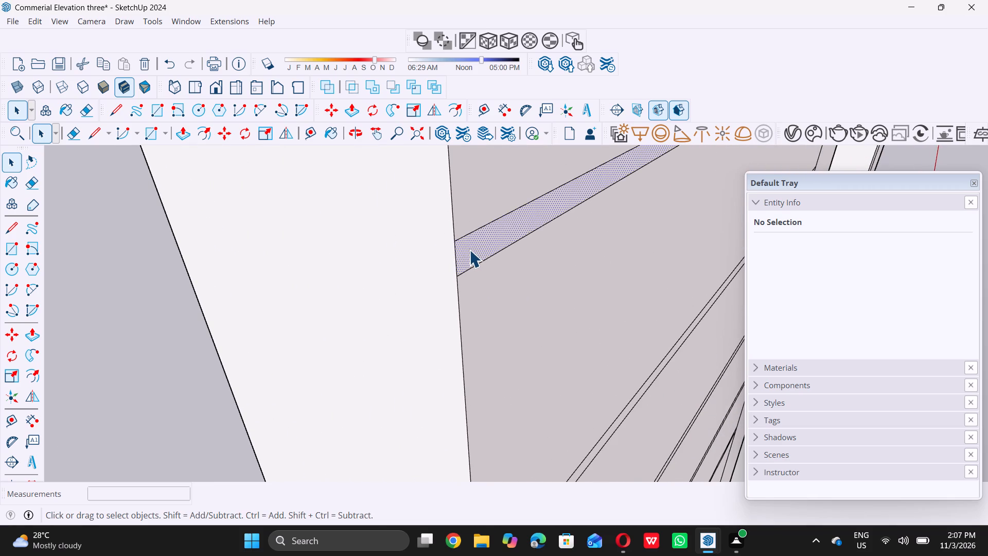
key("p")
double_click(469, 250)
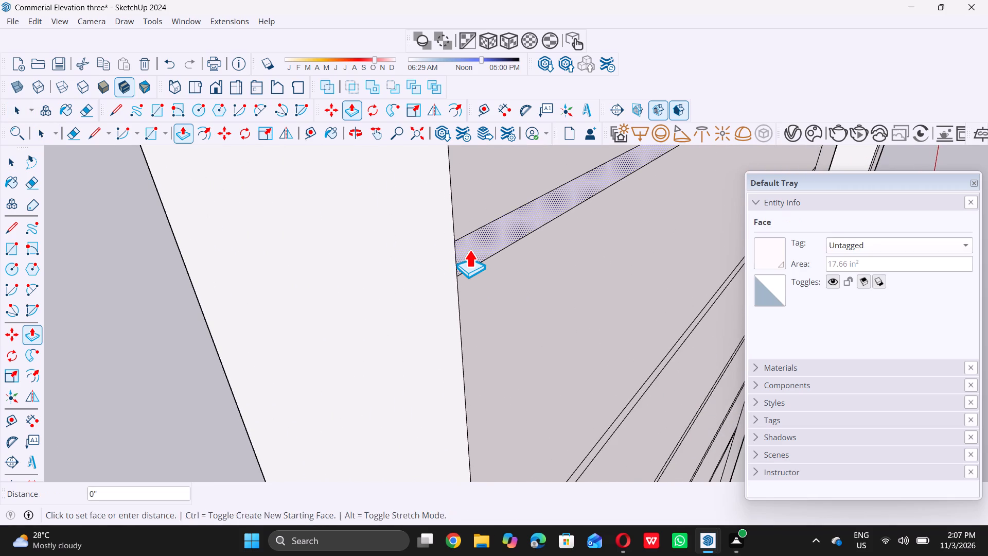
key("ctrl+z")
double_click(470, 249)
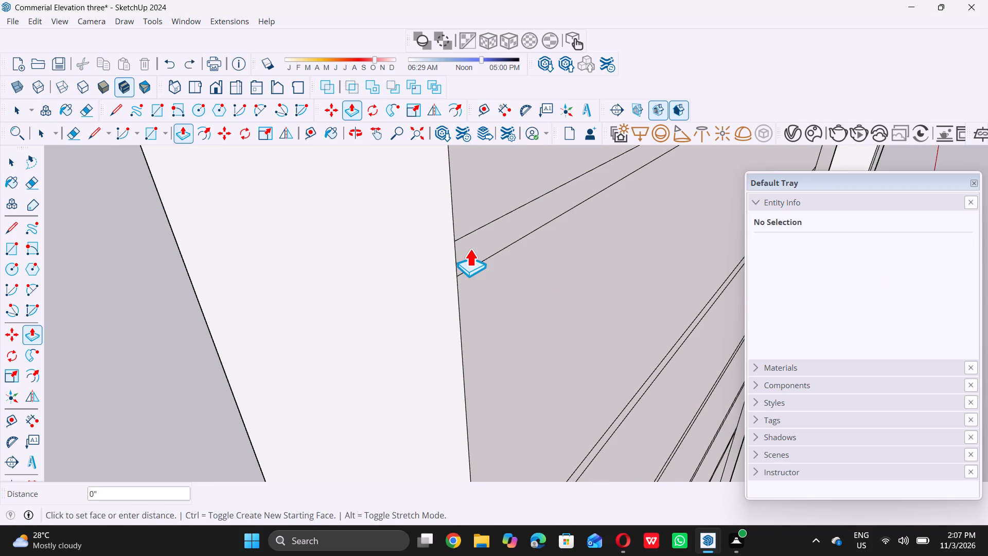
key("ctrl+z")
Push the topmost groove strip of the left panel 0.5" into the wall.
scroll(456, 244, "down", 7)
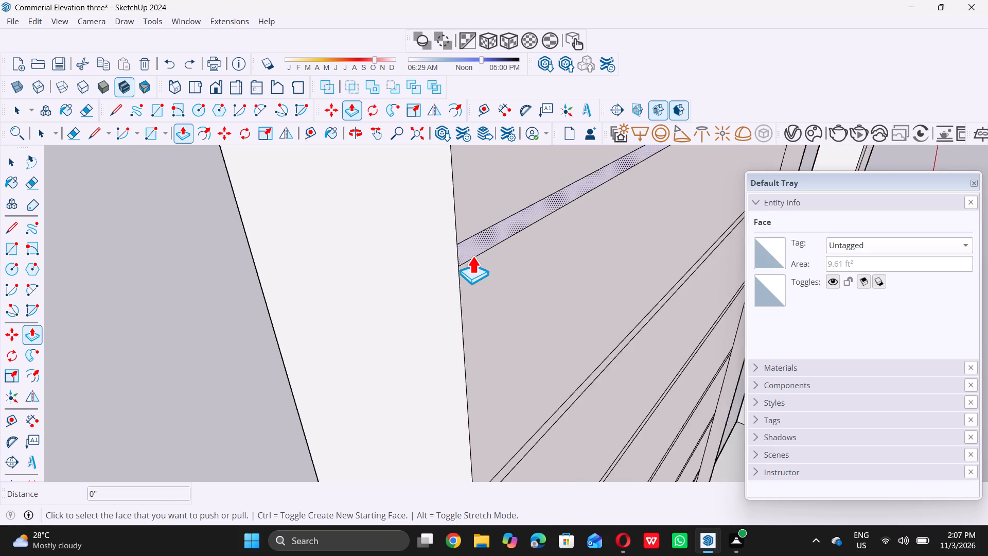
scroll(472, 256, "down", 4)
middle_click_drag(467, 367, 482, 352)
scroll(483, 353, "down", 11)
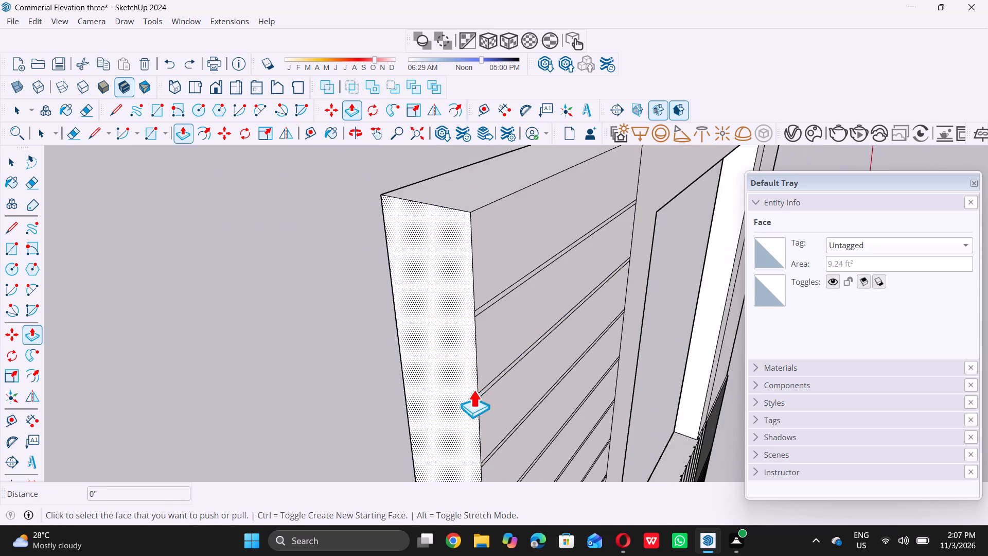
scroll(473, 390, "down", 3)
middle_click_drag(467, 439, 515, 364)
scroll(501, 282, "up", 7)
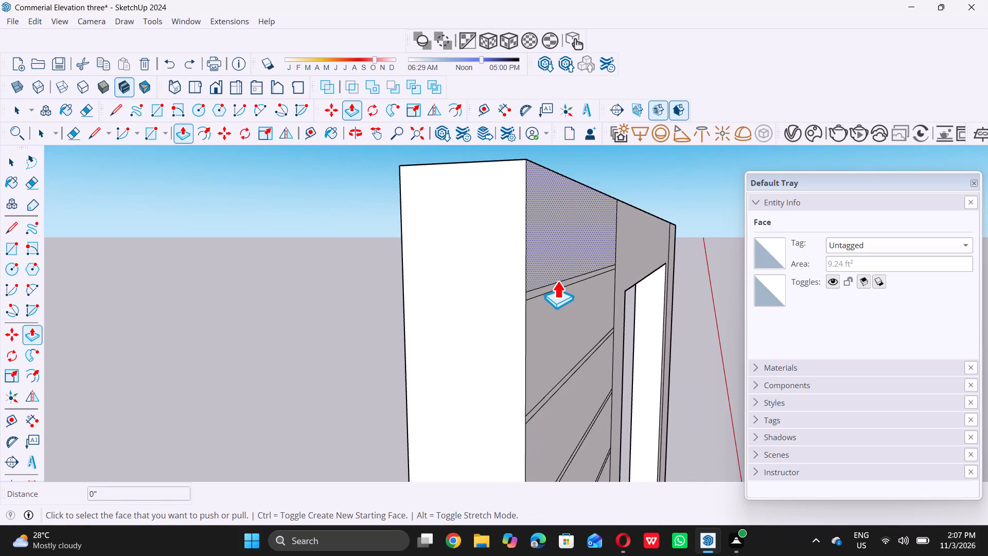
scroll(557, 281, "up", 6)
scroll(522, 309, "up", 1)
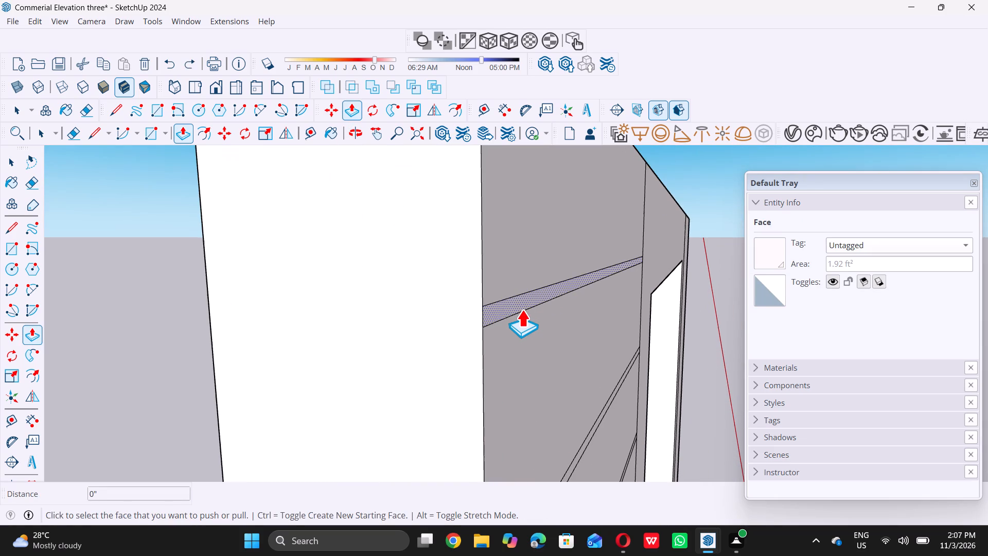
left_click(513, 302)
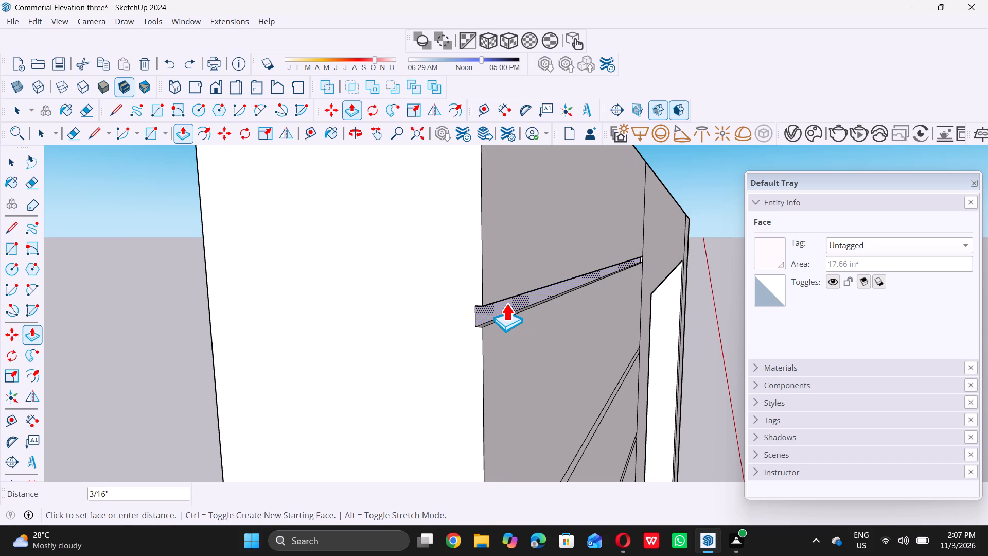
type("0.5")
key("shift+quotedbl")
key("Return")
Recess the second groove from the top of the left panel by the same 1/2" depth.
scroll(505, 304, "down", 8)
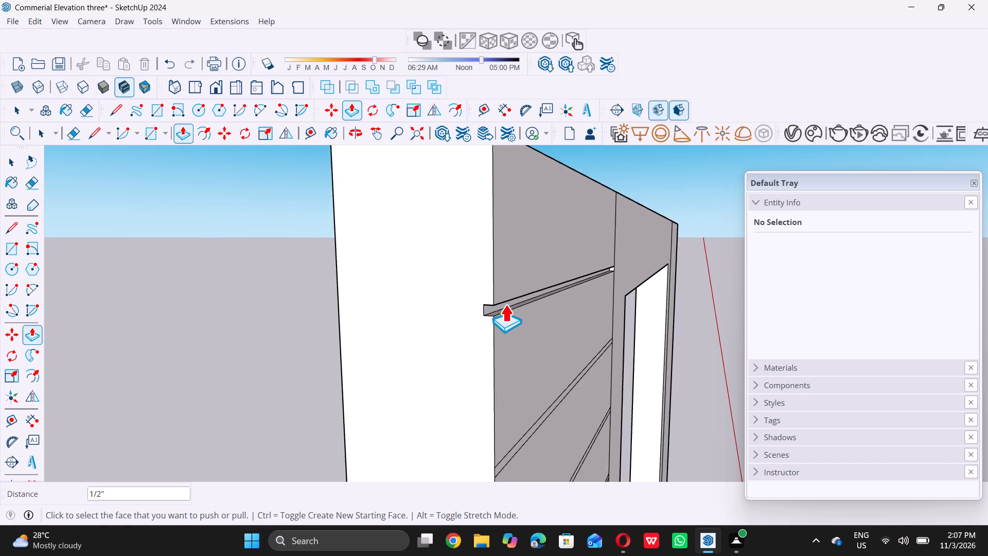
scroll(505, 304, "down", 3)
scroll(497, 413, "up", 12)
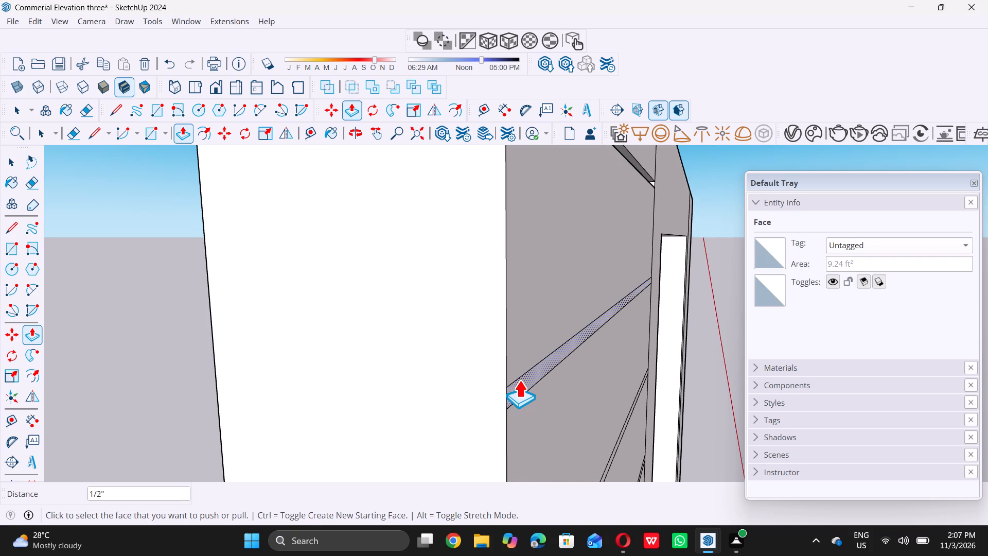
double_click(519, 380)
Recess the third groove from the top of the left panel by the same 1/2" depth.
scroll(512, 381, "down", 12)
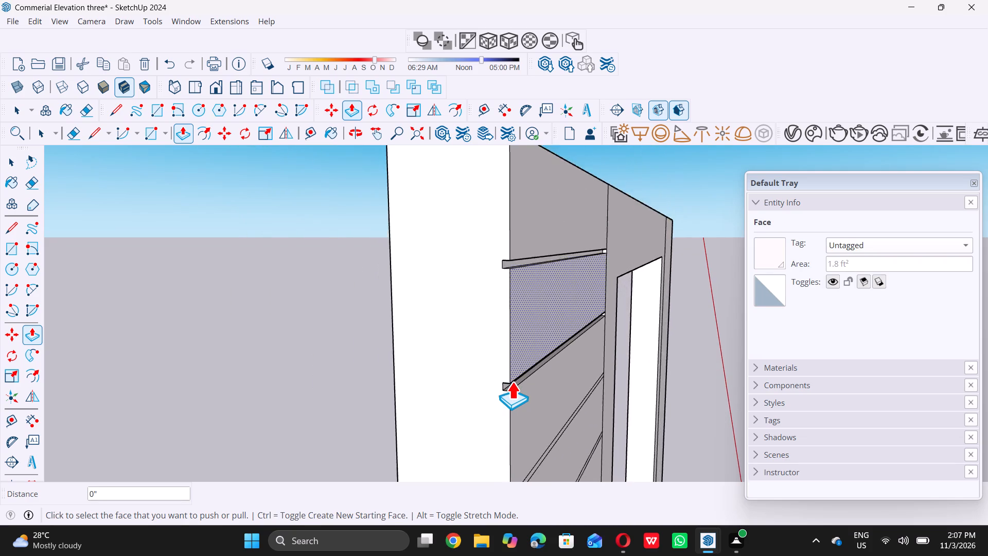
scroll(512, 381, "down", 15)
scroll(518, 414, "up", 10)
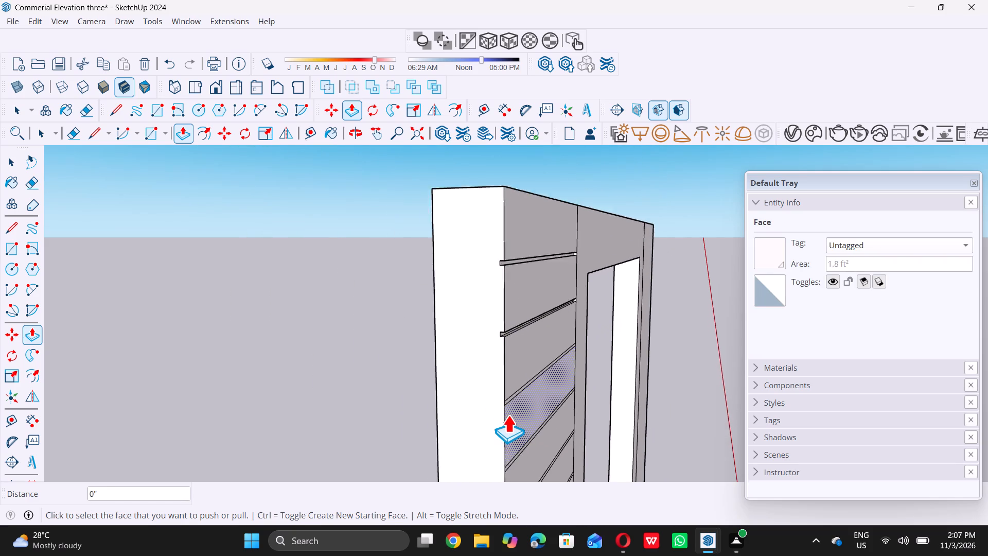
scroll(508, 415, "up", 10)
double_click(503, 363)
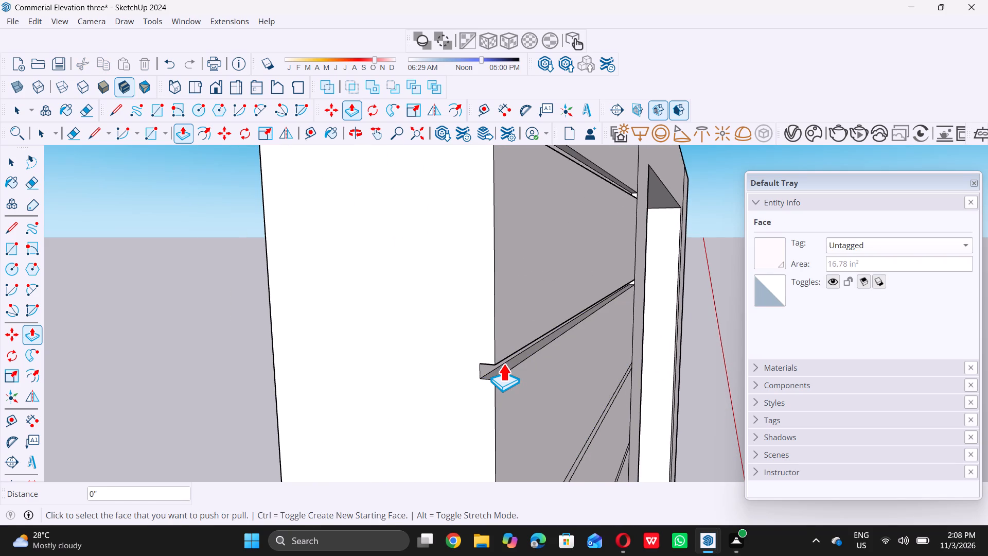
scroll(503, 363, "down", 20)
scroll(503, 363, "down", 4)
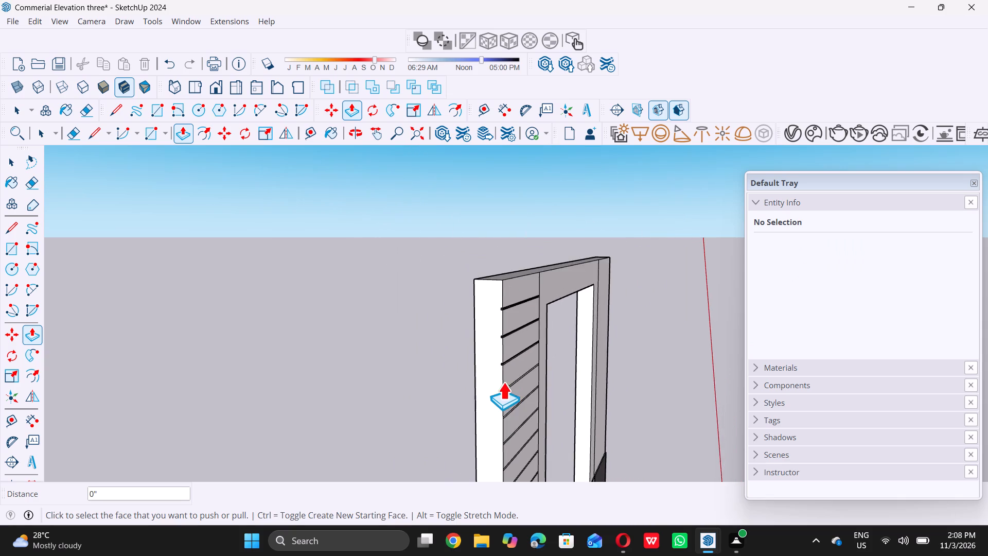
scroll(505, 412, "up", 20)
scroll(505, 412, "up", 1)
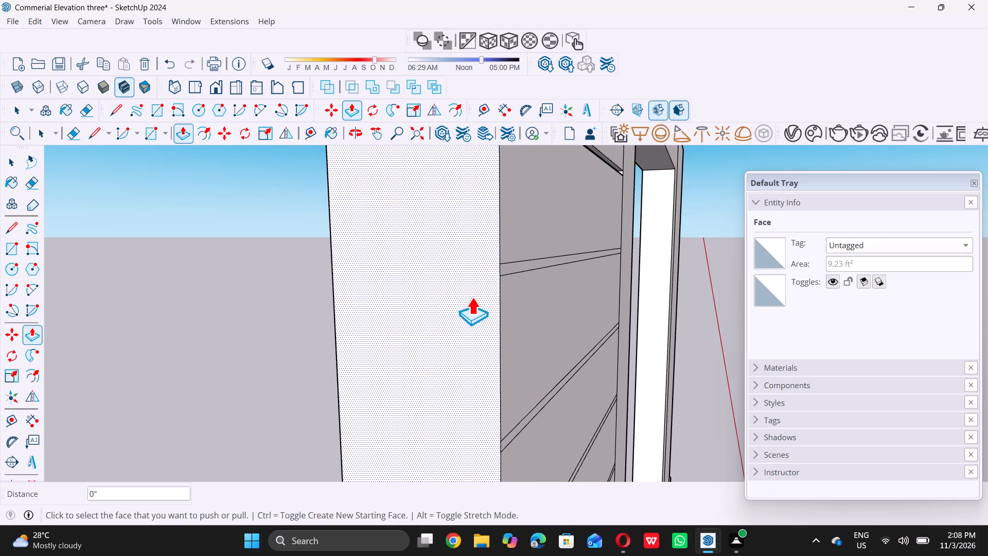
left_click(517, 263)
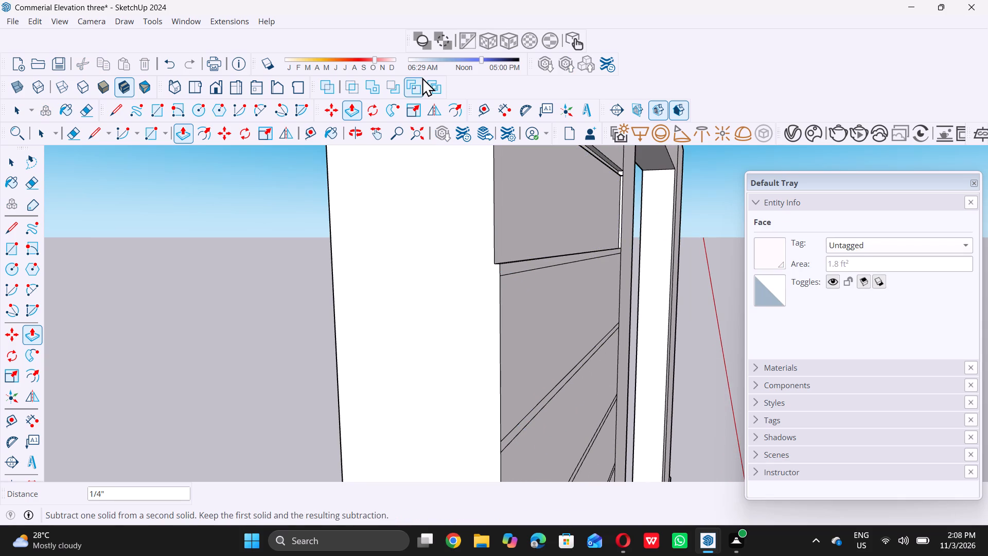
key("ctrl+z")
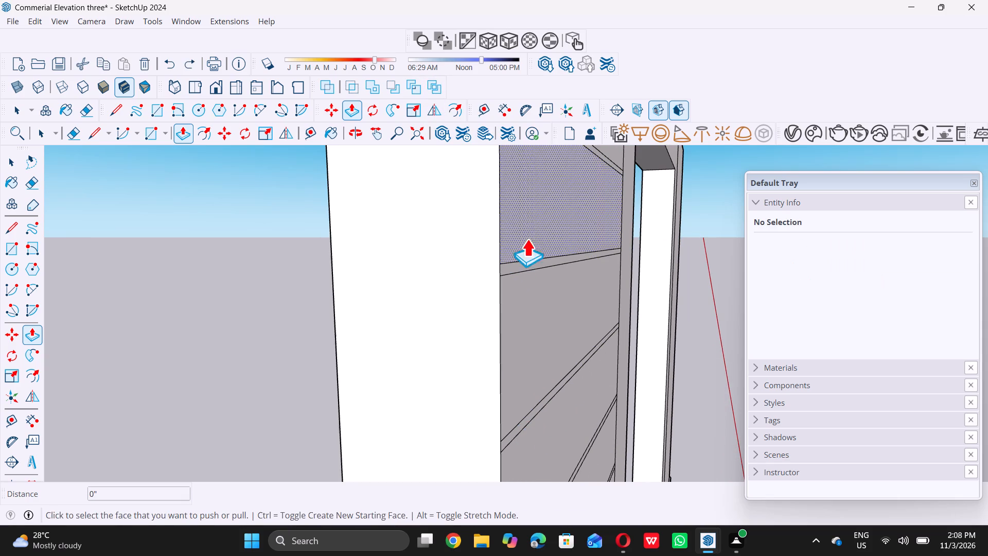
Recess the fourth and fifth grooves from the top of the left panel about 1/4" into the wall.
scroll(467, 135, "up", 1)
scroll(516, 266, "up", 5)
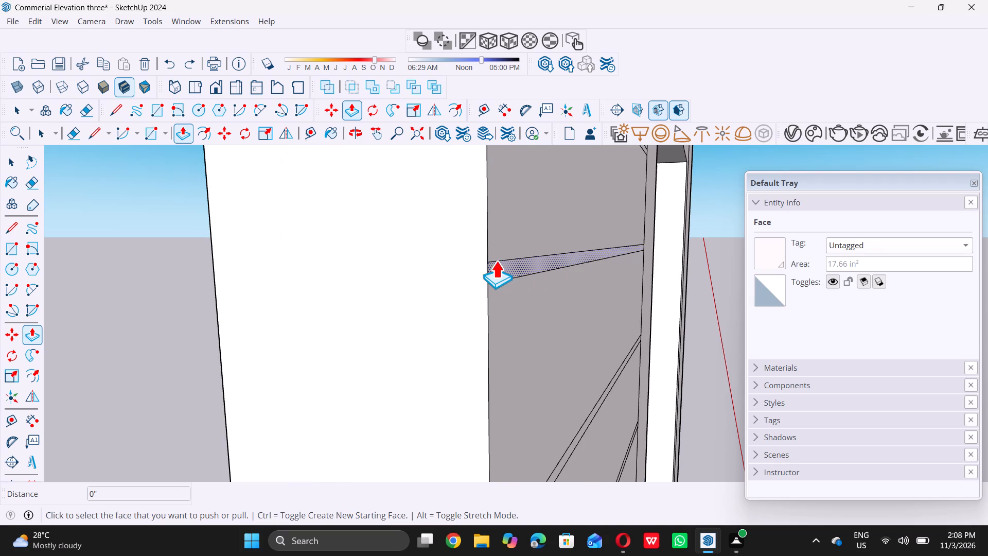
double_click(505, 266)
scroll(487, 266, "down", 8)
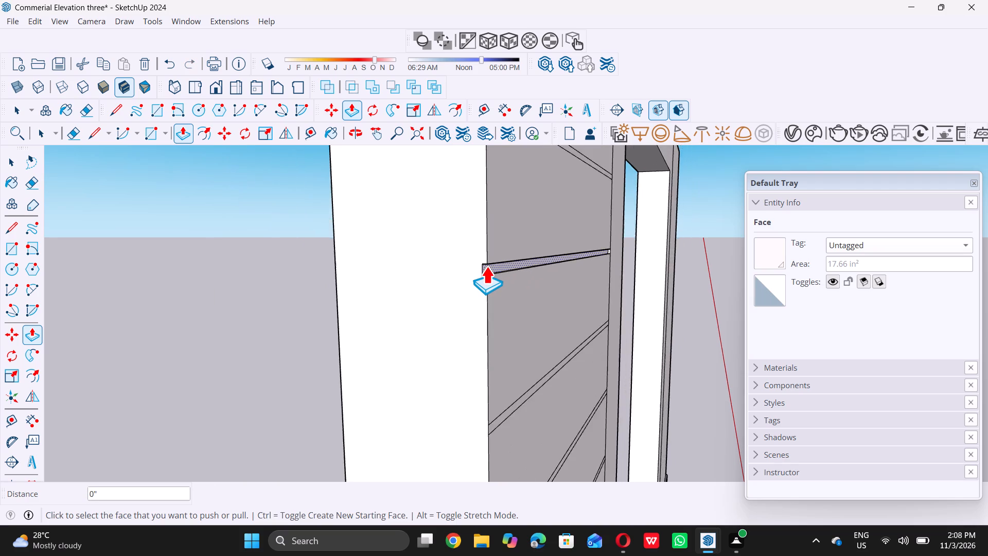
scroll(486, 266, "down", 18)
scroll(490, 310, "up", 8)
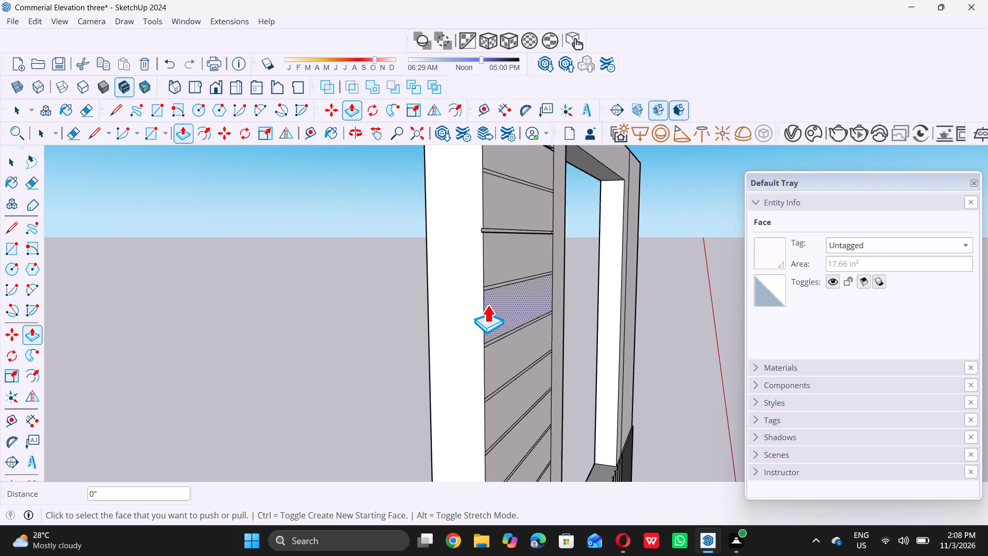
scroll(487, 305, "up", 14)
double_click(505, 267)
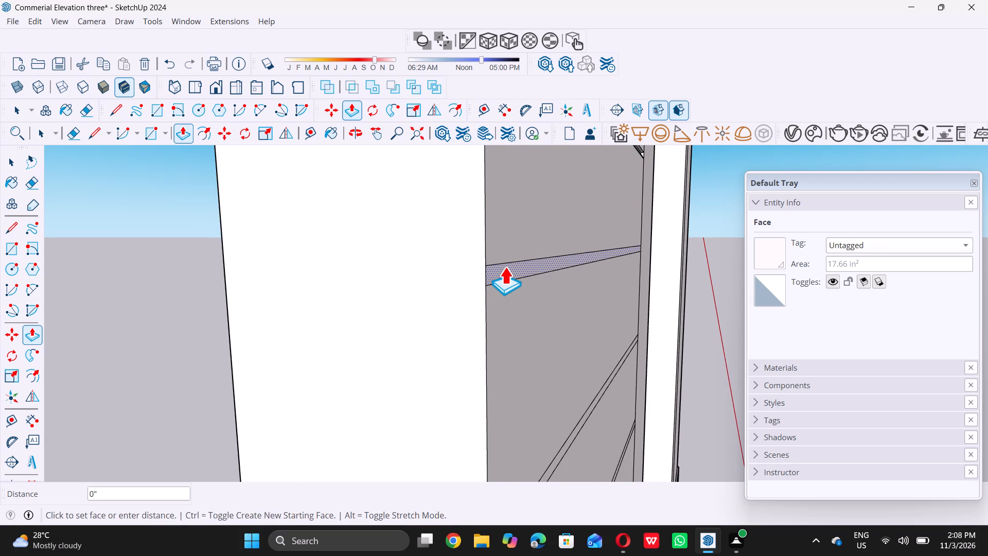
Recess the sixth groove from the top of the left panel 0.5" into the wall.
scroll(505, 280, "down", 20)
scroll(505, 280, "down", 1)
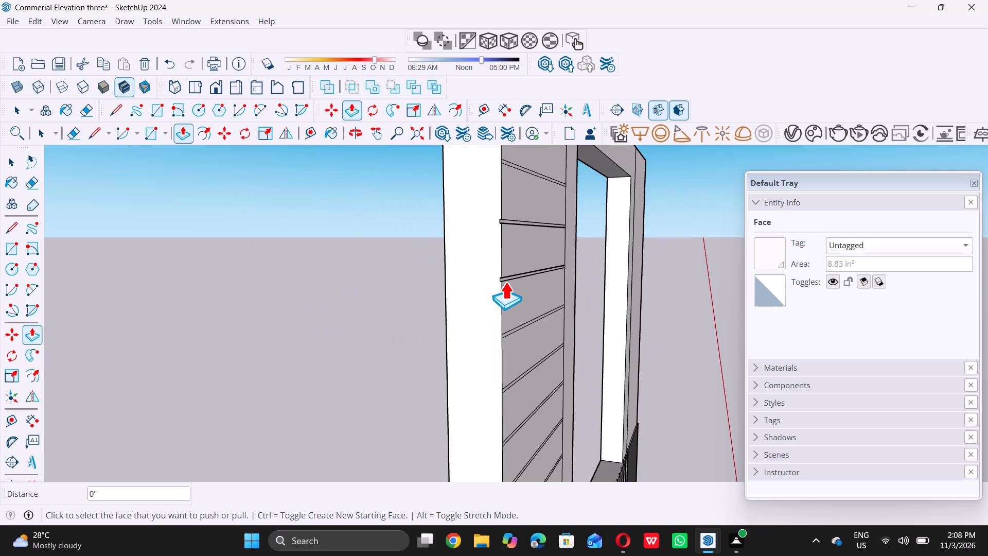
scroll(505, 282, "down", 10)
scroll(499, 321, "up", 10)
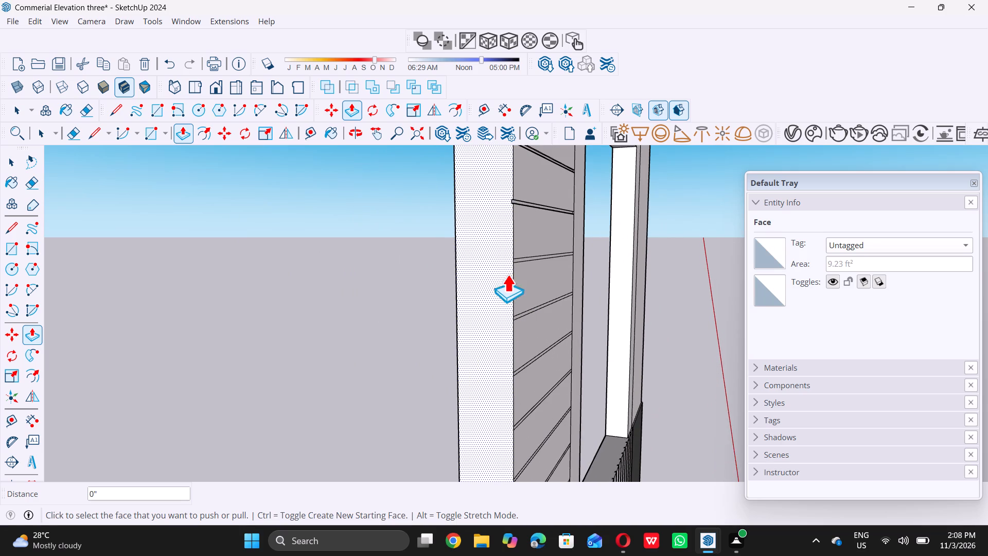
scroll(526, 265, "up", 13)
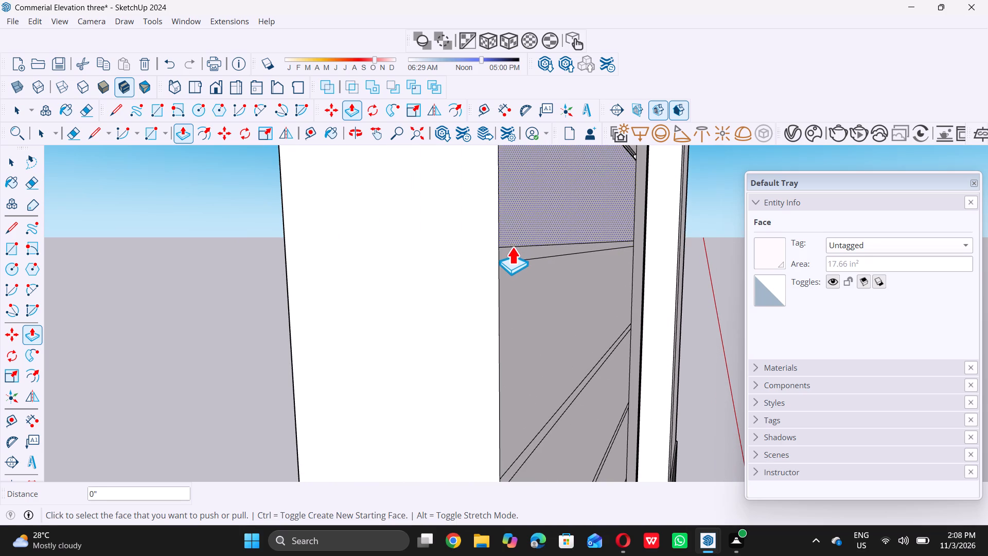
left_click(509, 248)
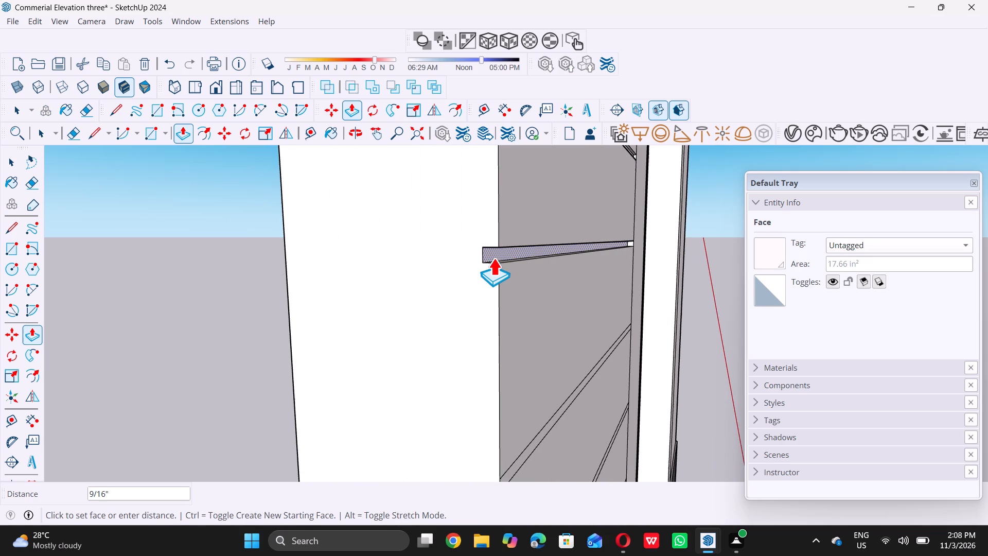
type("0.5")
key("shift+quotedbl")
key("Return")
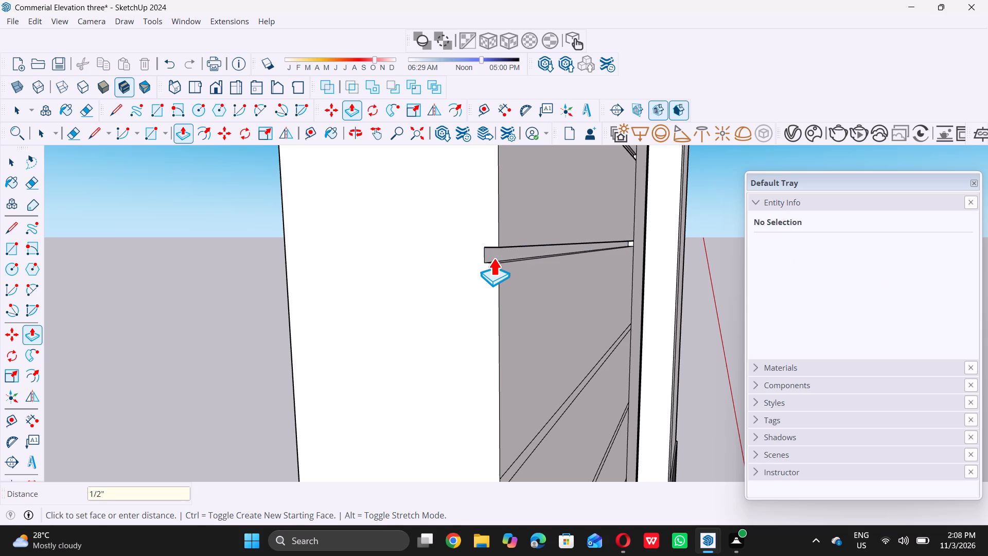
Recess the seventh groove from the top of the left panel by 1/2", undoing the two extra pushes applied to it.
scroll(493, 258, "down", 19)
scroll(509, 334, "up", 2)
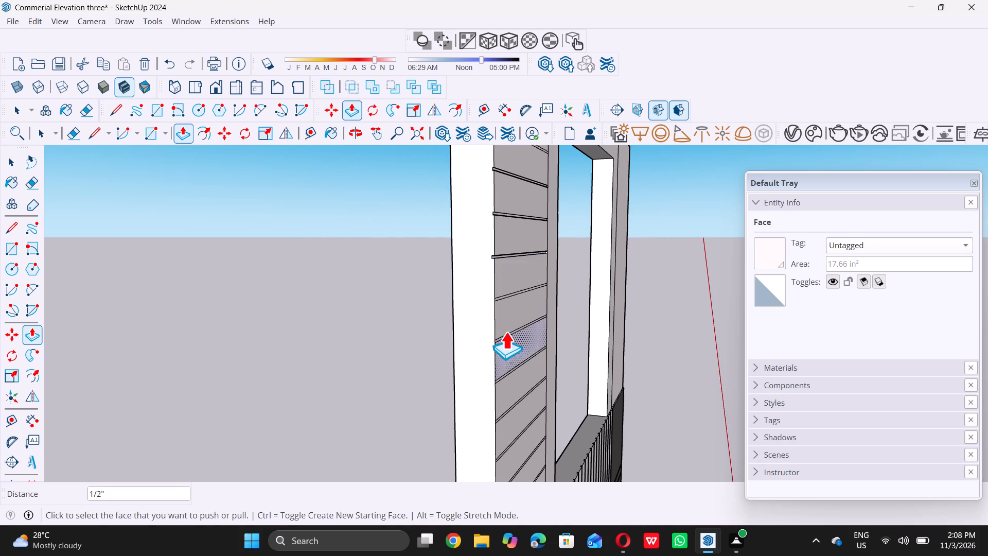
scroll(506, 332, "up", 13)
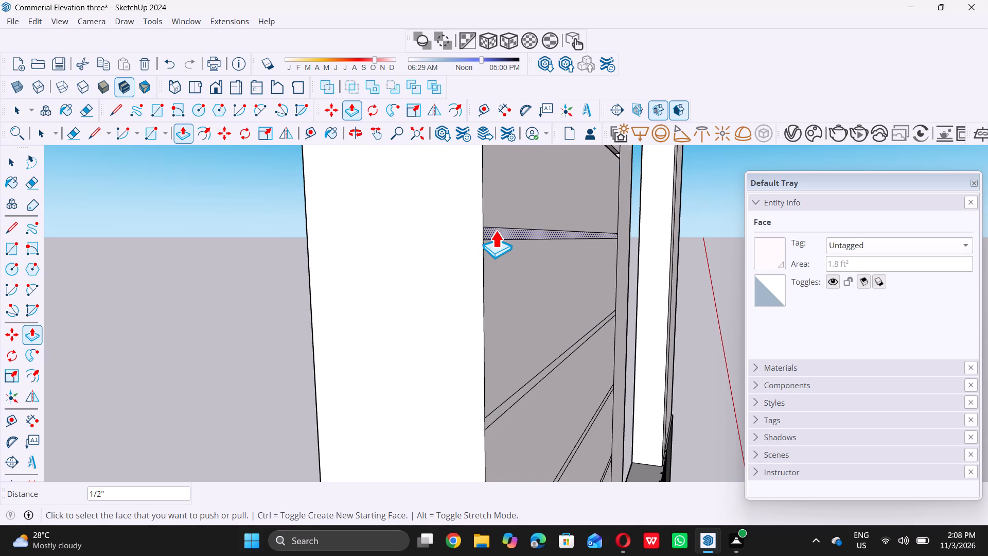
triple_click(496, 230)
double_click(496, 230)
scroll(510, 280, "down", 5)
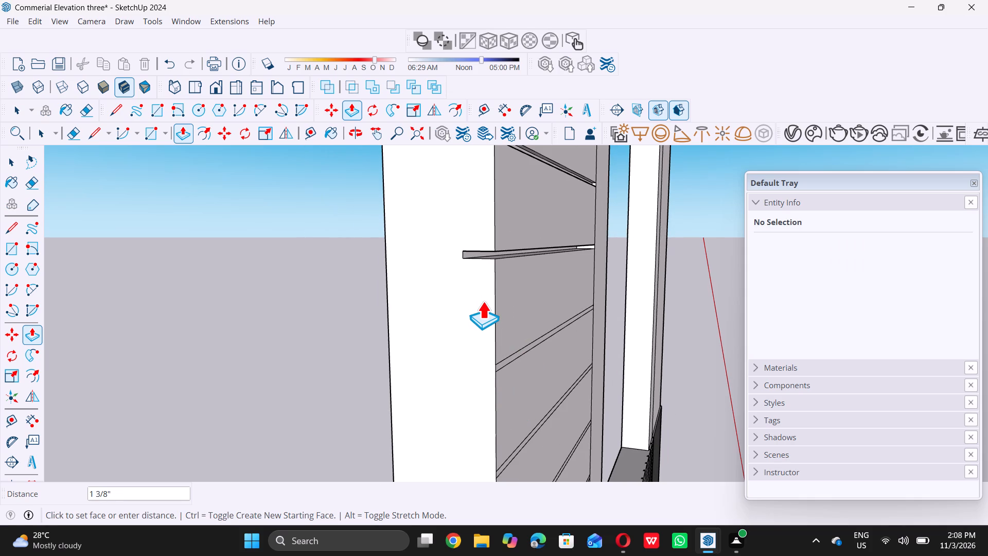
type("0.5")
key("shift+quotedbl")
key("Return")
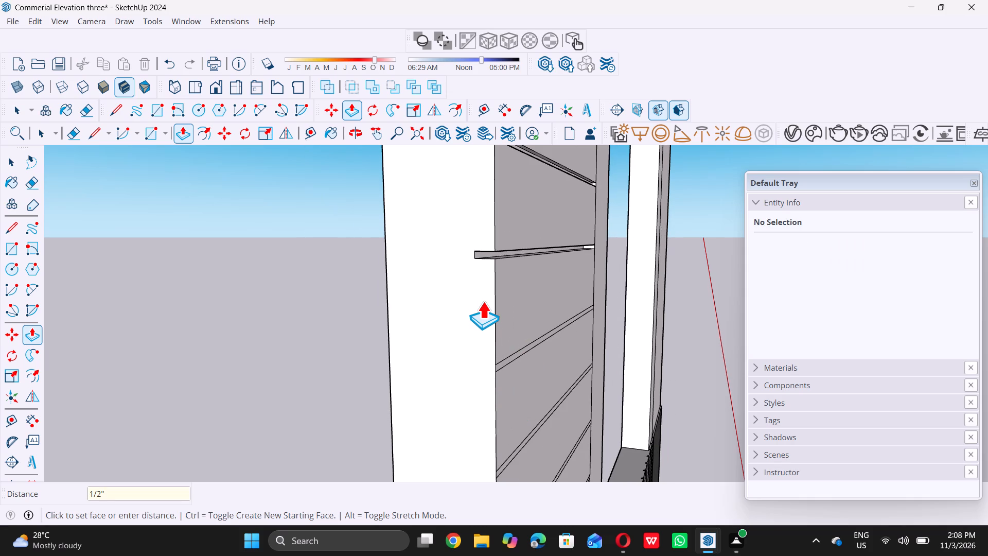
scroll(522, 367, "up", 4)
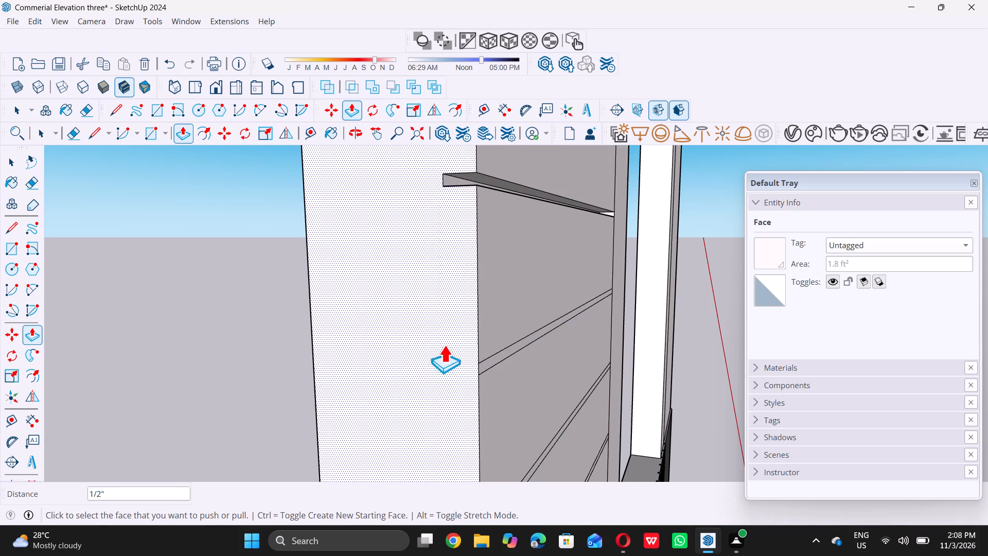
middle_click_drag(473, 258, 469, 328)
scroll(468, 320, "down", 10)
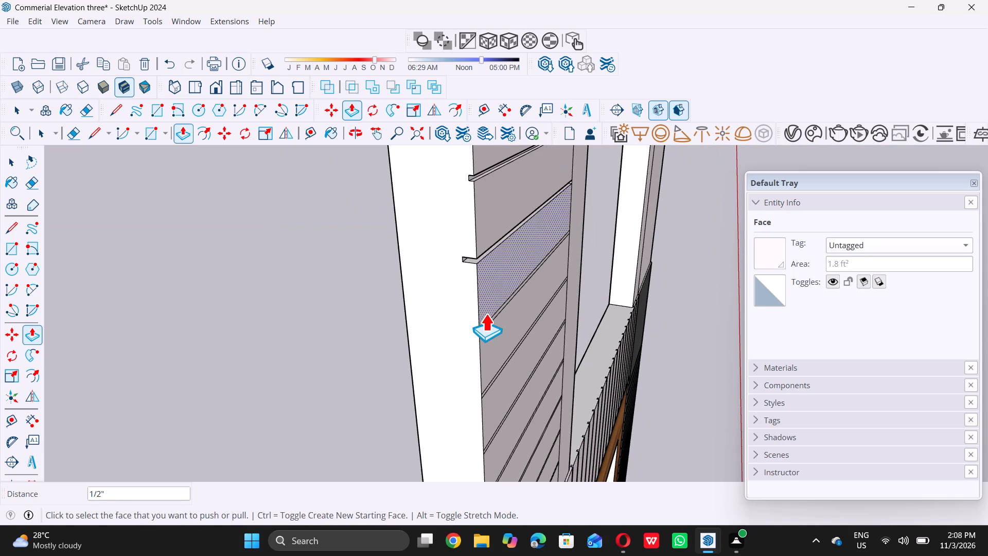
key("ctrl+z")
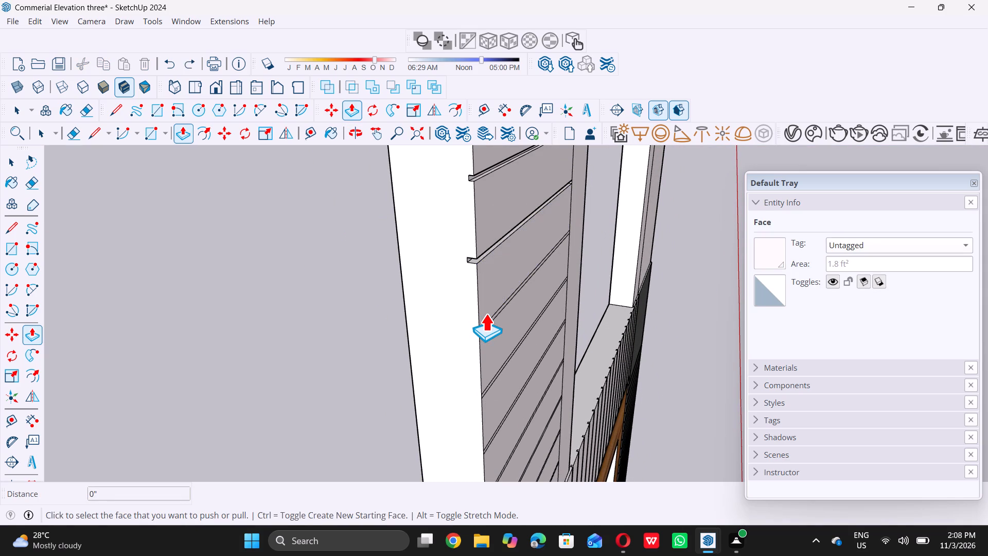
key("ctrl+z")
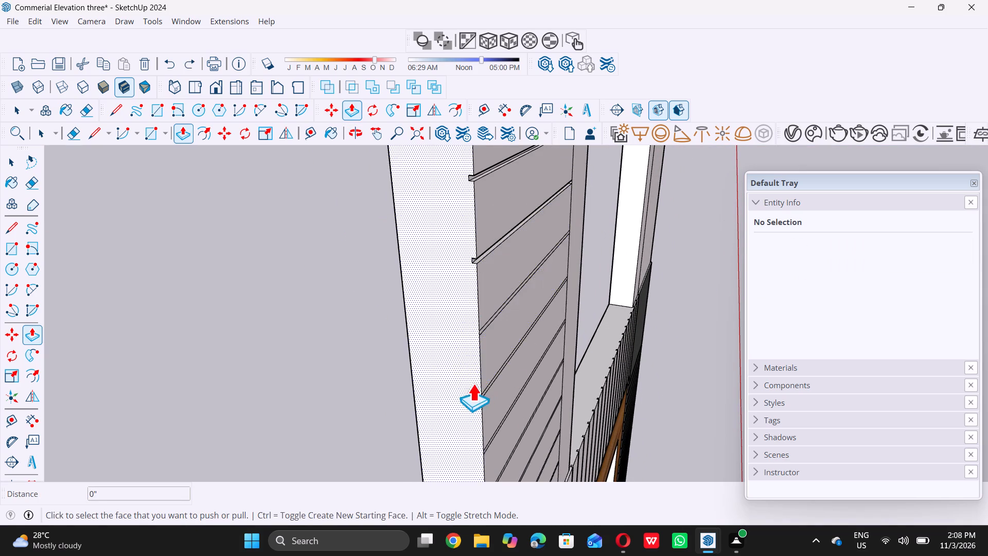
Recess the eighth groove from the top of the left panel by the same 1/2" depth.
middle_click_drag(473, 382, 468, 334)
scroll(468, 333, "up", 7)
scroll(502, 233, "up", 5)
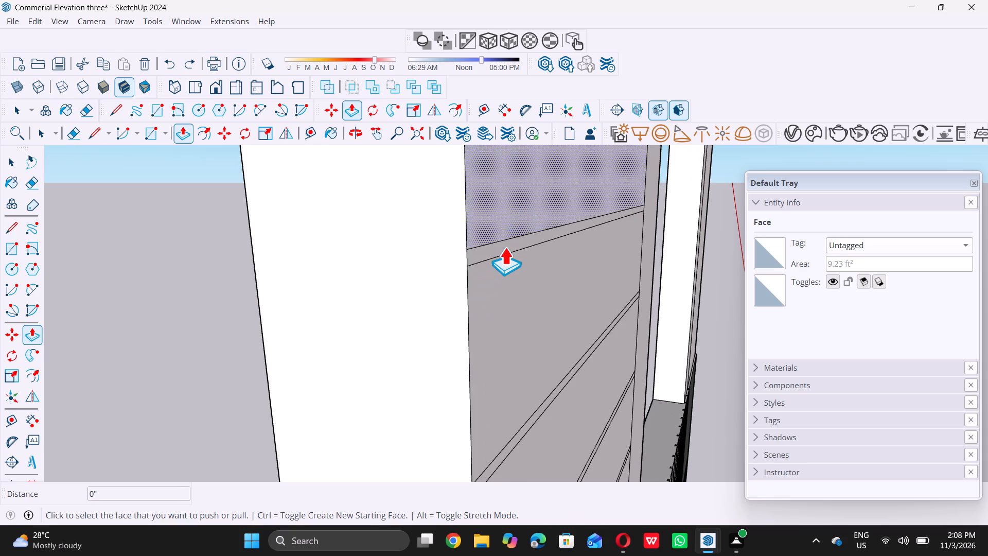
scroll(495, 244, "up", 4)
triple_click(495, 244)
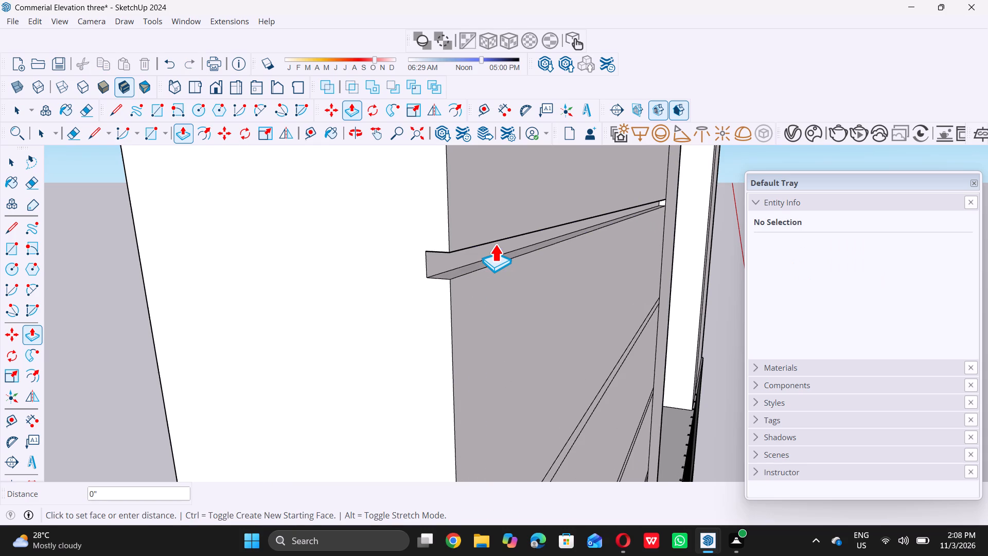
scroll(495, 244, "down", 20)
scroll(495, 244, "down", 4)
scroll(502, 300, "up", 4)
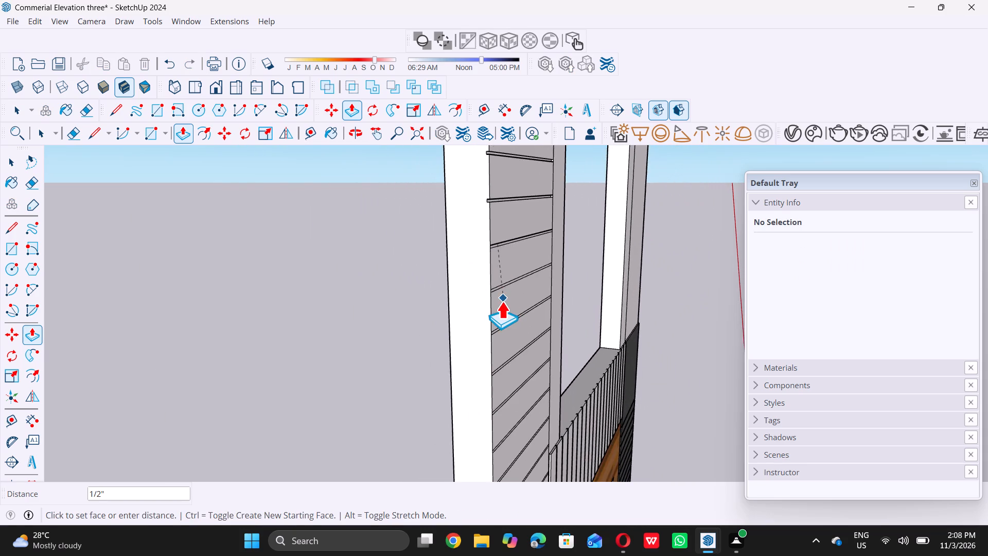
scroll(502, 301, "up", 15)
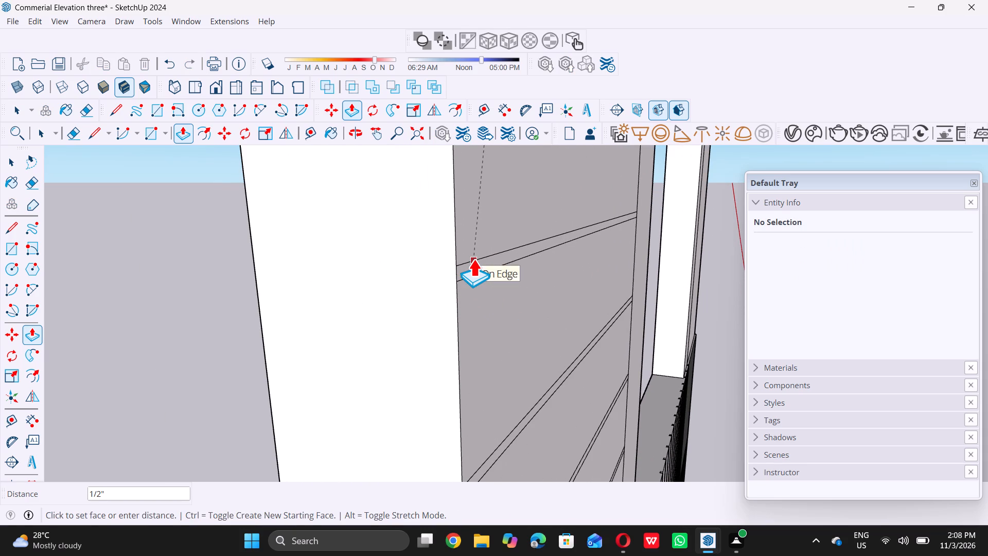
key("space")
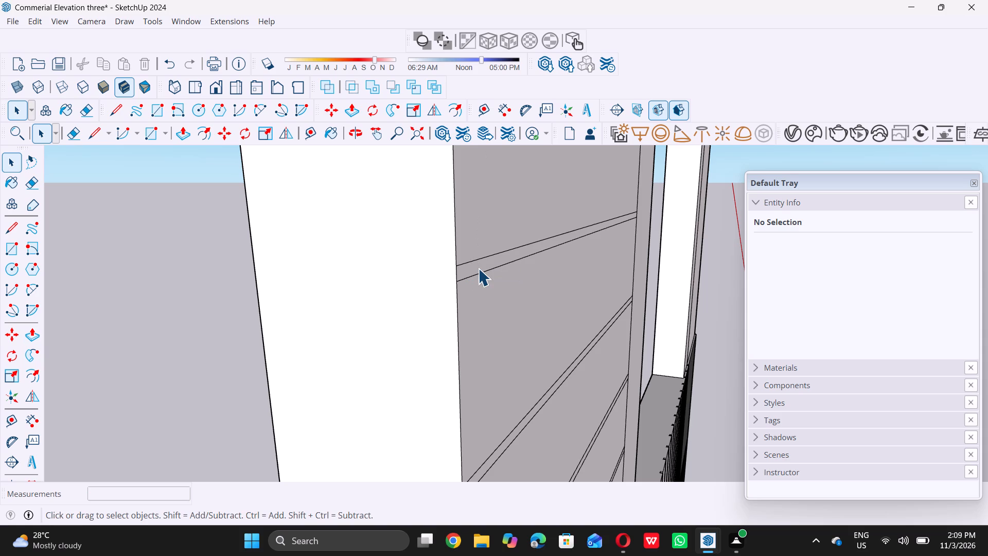
Push the ninth groove strip from the top of the left panel 0.5" into the wall.
key("p")
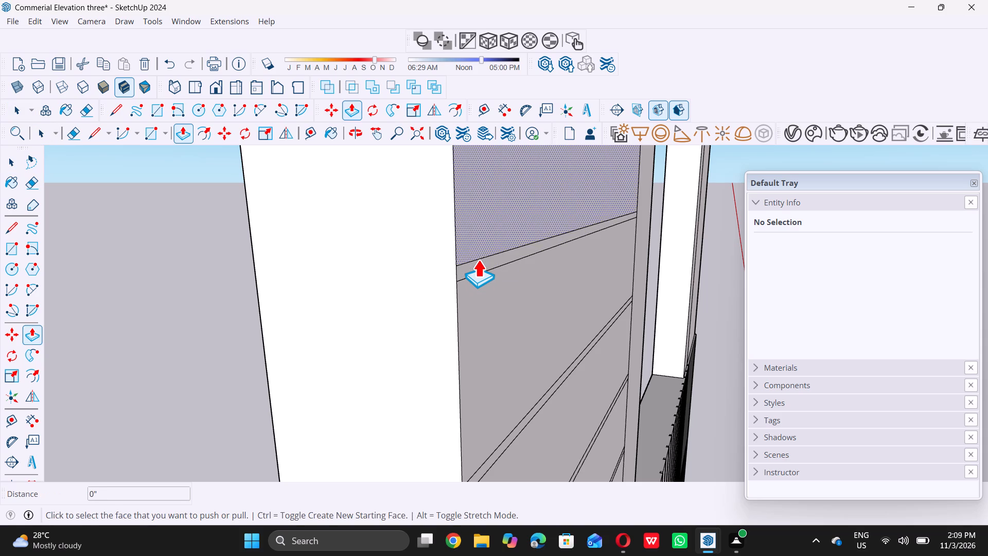
left_click(477, 262)
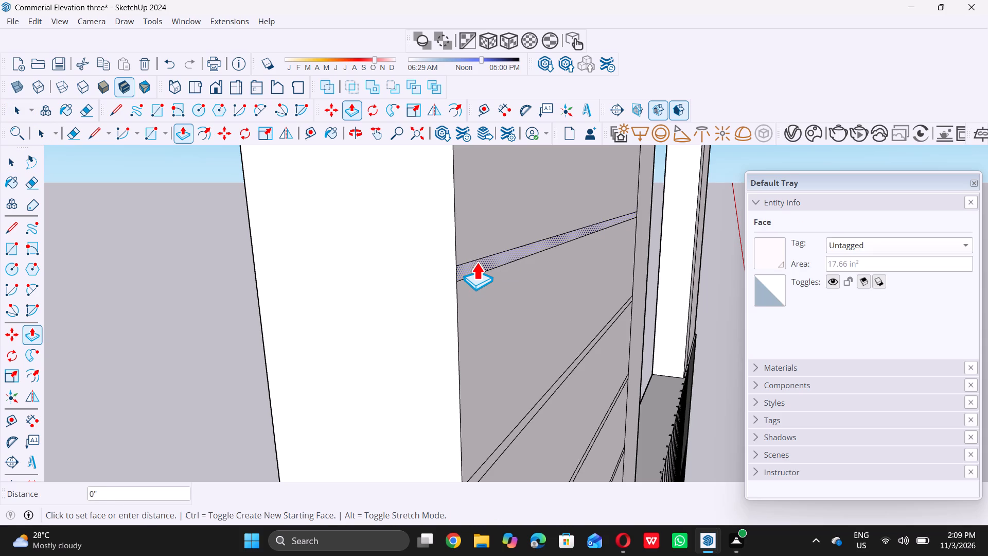
scroll(475, 263, "up", 4)
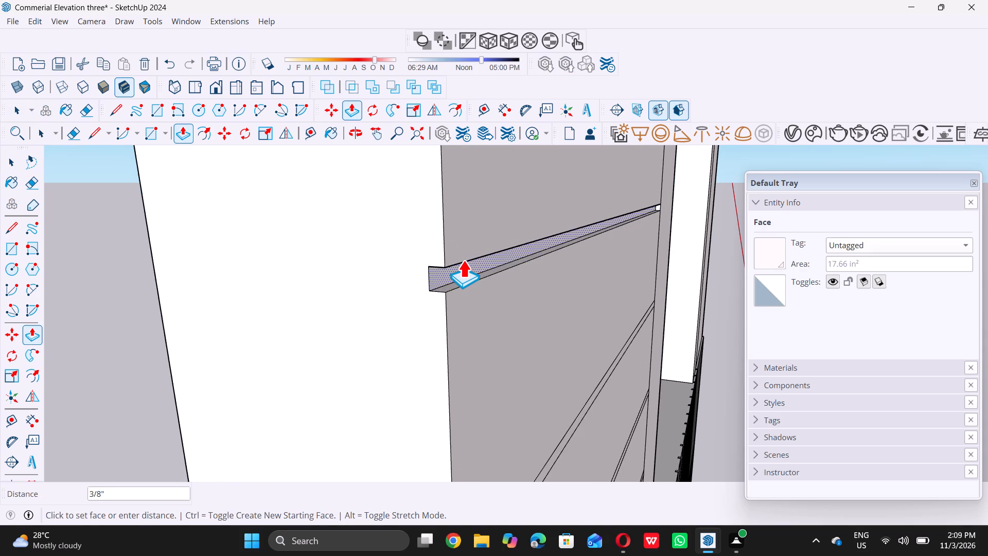
type("0.5")
key("shift+quotedbl")
key("Return")
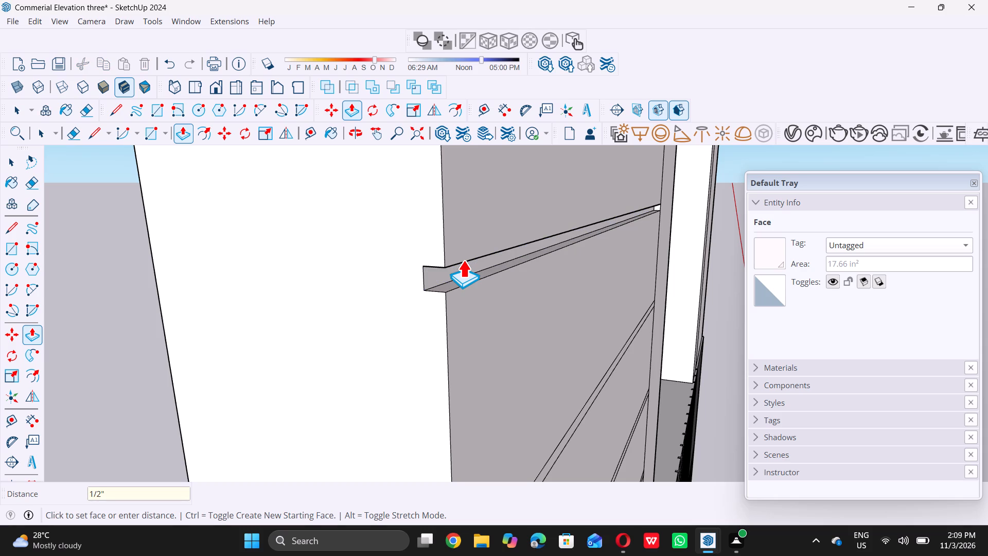
Push the tenth groove strip from the top of the left panel 0.5" into the wall.
scroll(479, 272, "down", 9)
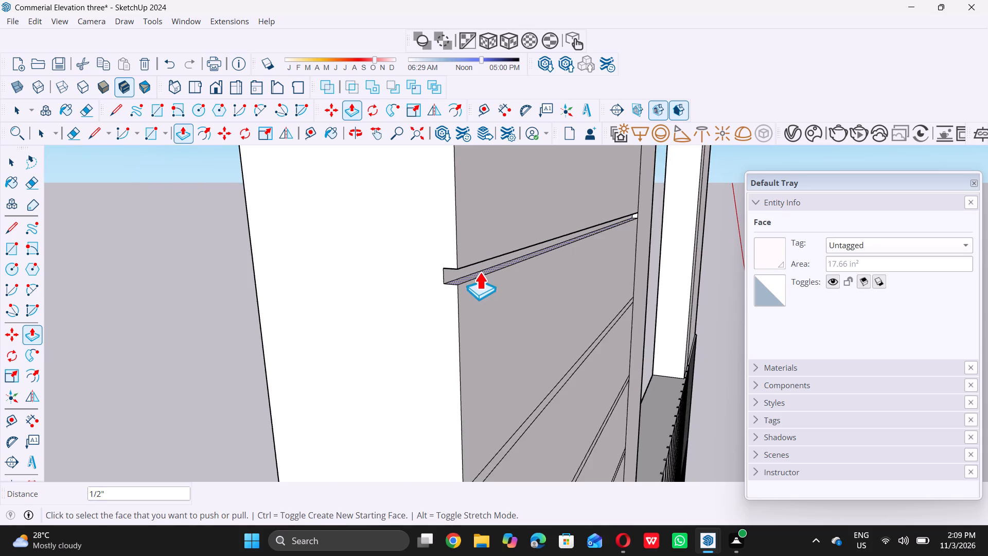
scroll(480, 272, "down", 14)
scroll(510, 315, "up", 11)
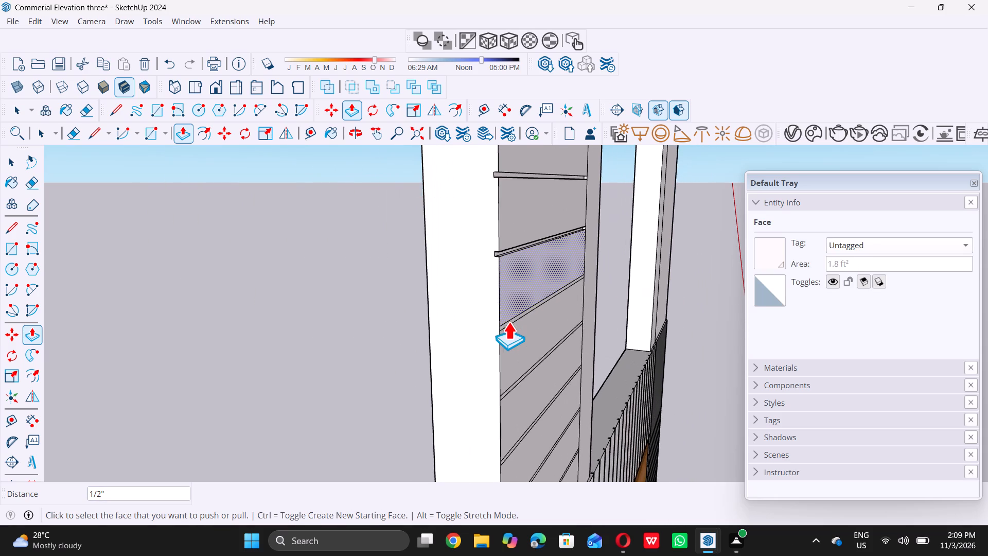
scroll(508, 322, "up", 7)
left_click(497, 331)
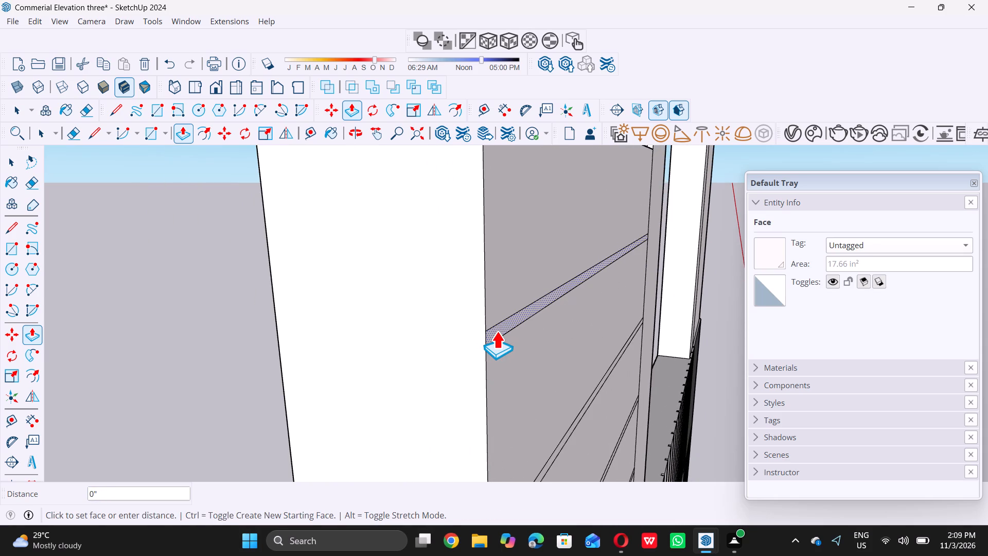
type("0.5")
key("shift+quotedbl")
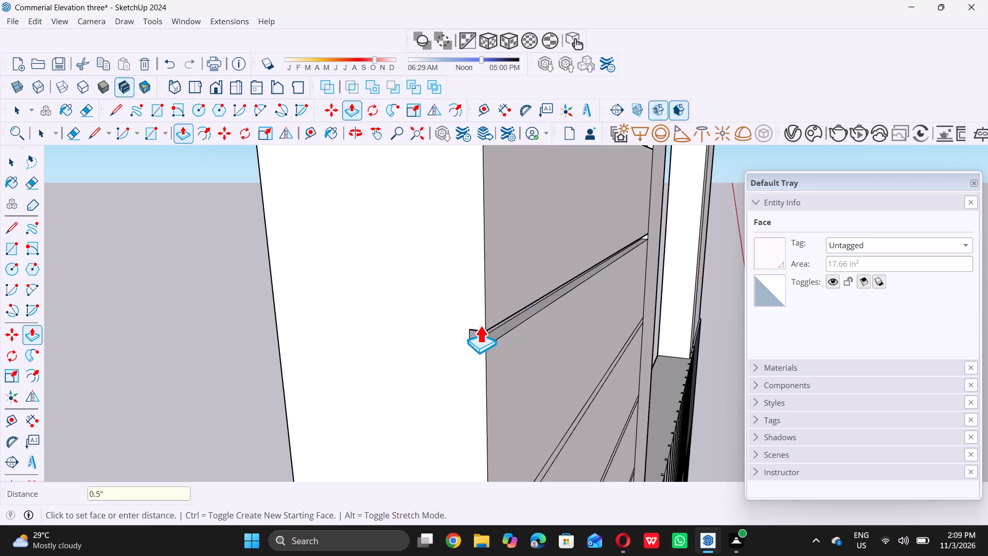
key("Return")
Push the eleventh groove strip from the top of the left panel 0.5" into the wall.
scroll(480, 325, "down", 10)
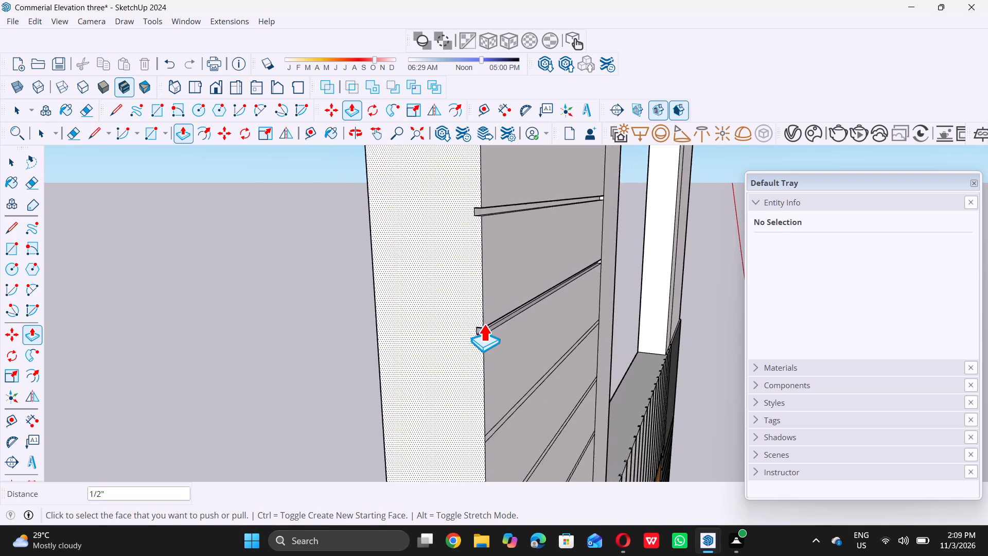
scroll(484, 324, "down", 7)
scroll(485, 399, "up", 15)
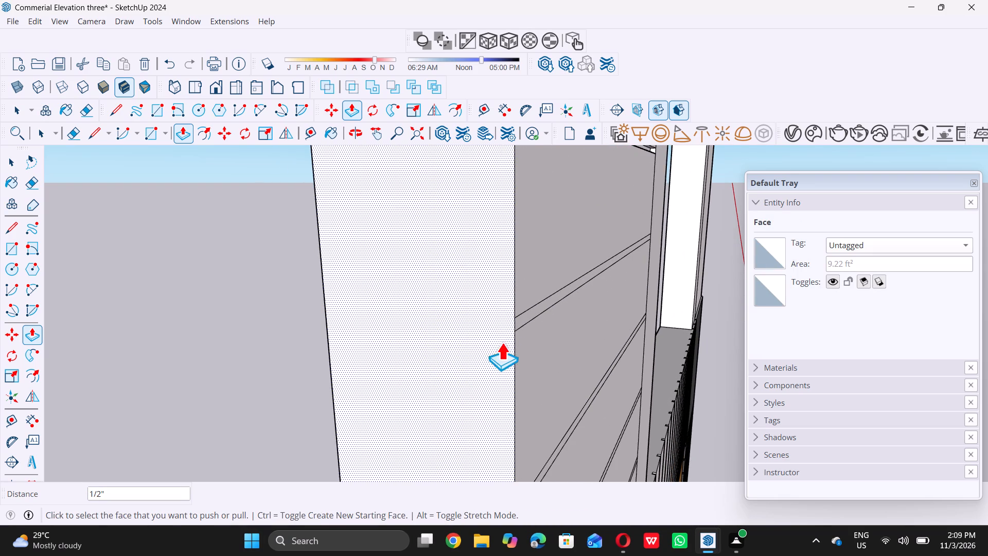
left_click(533, 307)
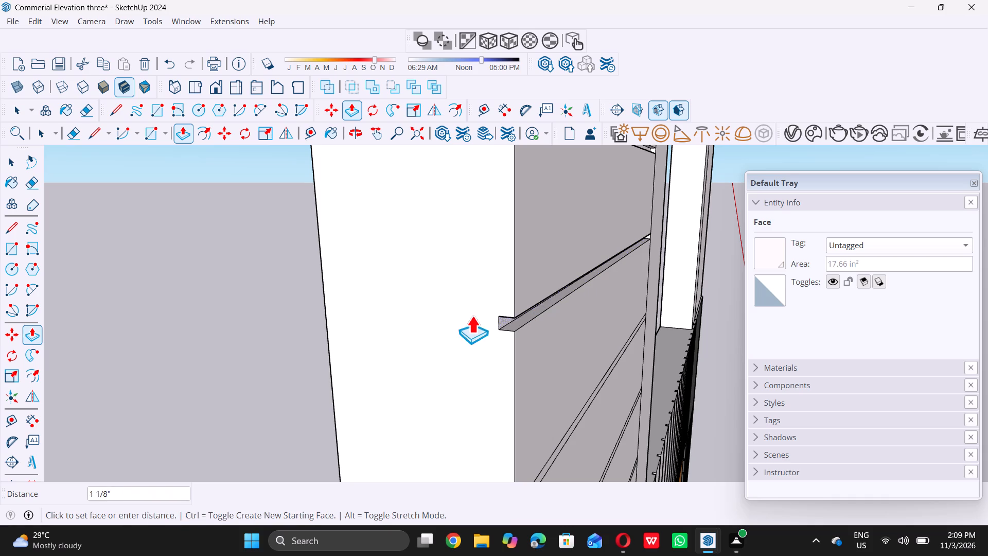
type("0.5")
key("shift+quotedbl")
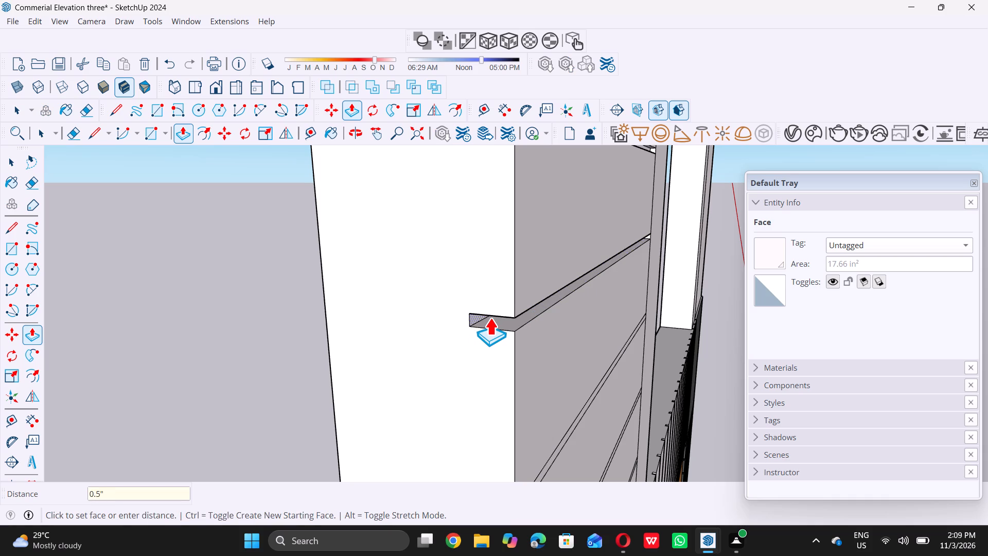
key("Return")
Recess the twelfth groove from the top of the left panel by the same 1/2" depth.
scroll(490, 318, "down", 7)
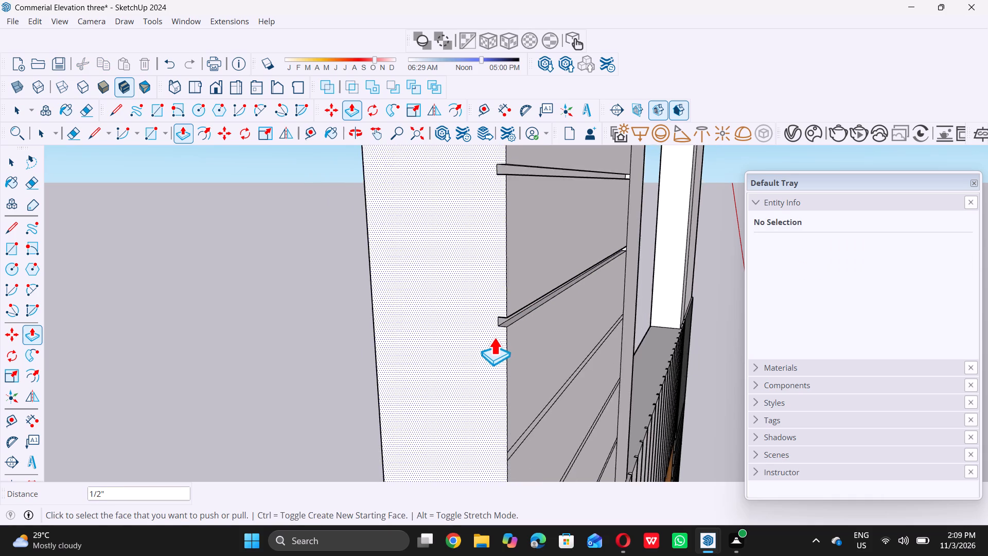
scroll(494, 337, "down", 12)
scroll(499, 383, "up", 16)
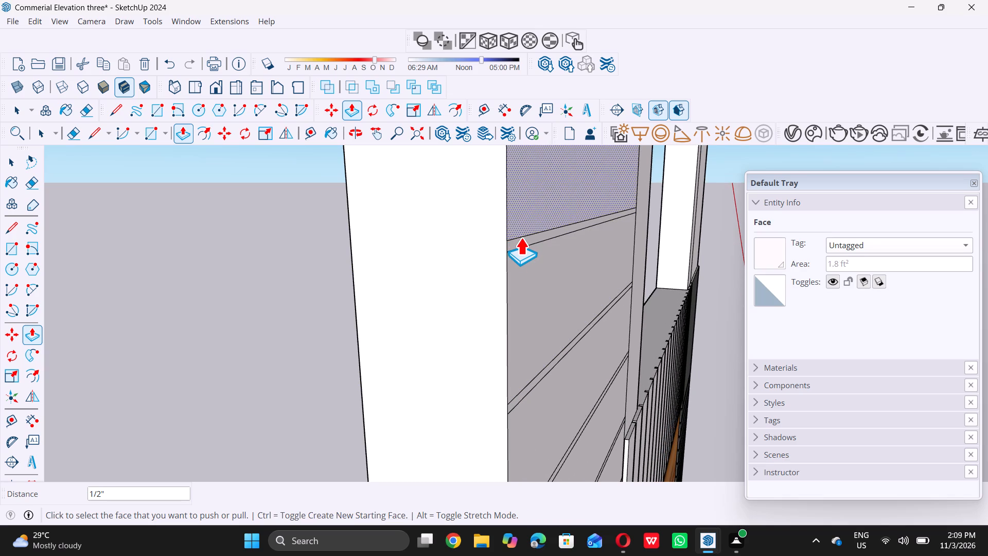
scroll(521, 237, "up", 5)
double_click(518, 245)
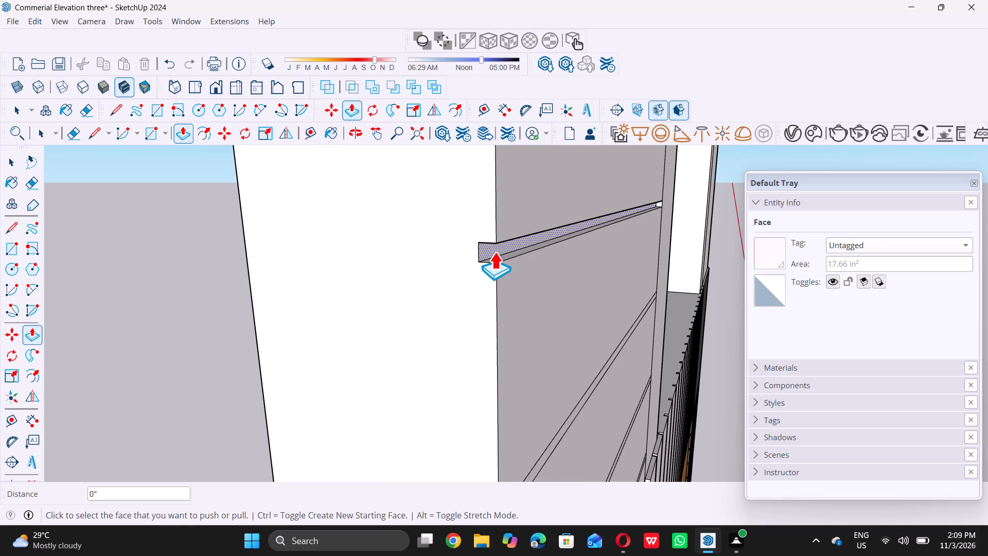
Recess the thirteenth groove from the top of the left panel by the same 1/2" depth.
scroll(456, 300, "down", 15)
scroll(569, 302, "down", 6)
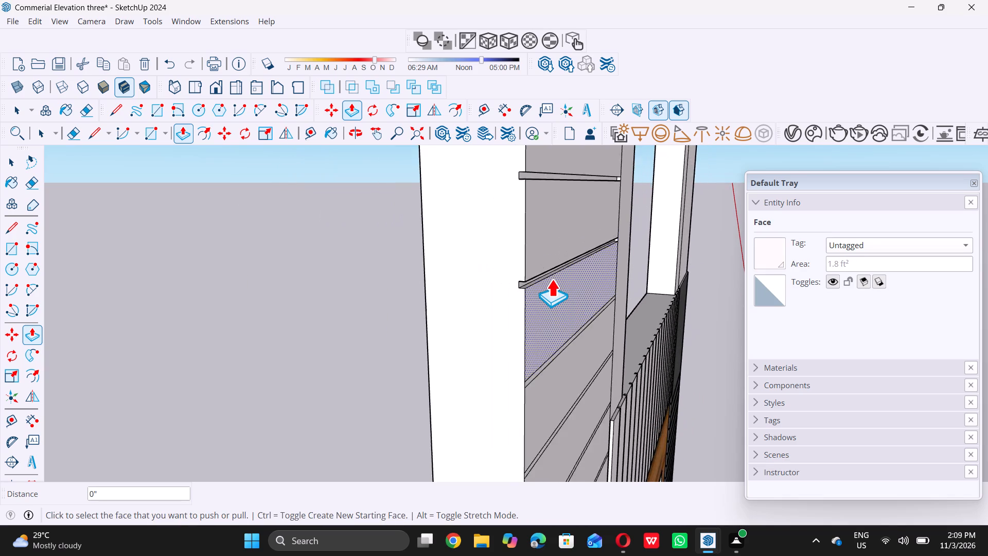
scroll(552, 279, "down", 13)
scroll(548, 337, "up", 9)
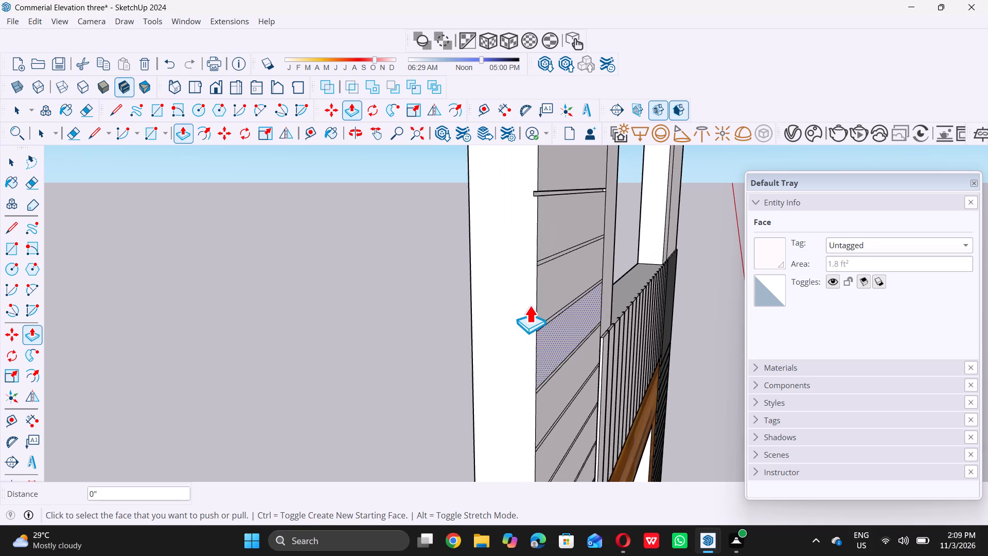
scroll(530, 305, "up", 2)
scroll(540, 238, "up", 11)
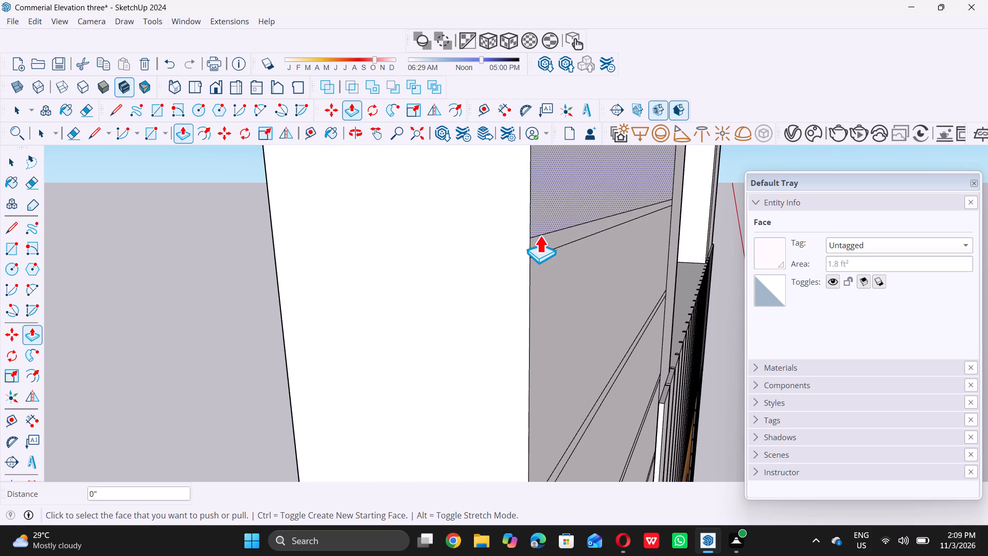
double_click(540, 238)
Push the fourteenth groove strip from the top of the left panel 0.5" into the wall.
scroll(540, 245, "down", 6)
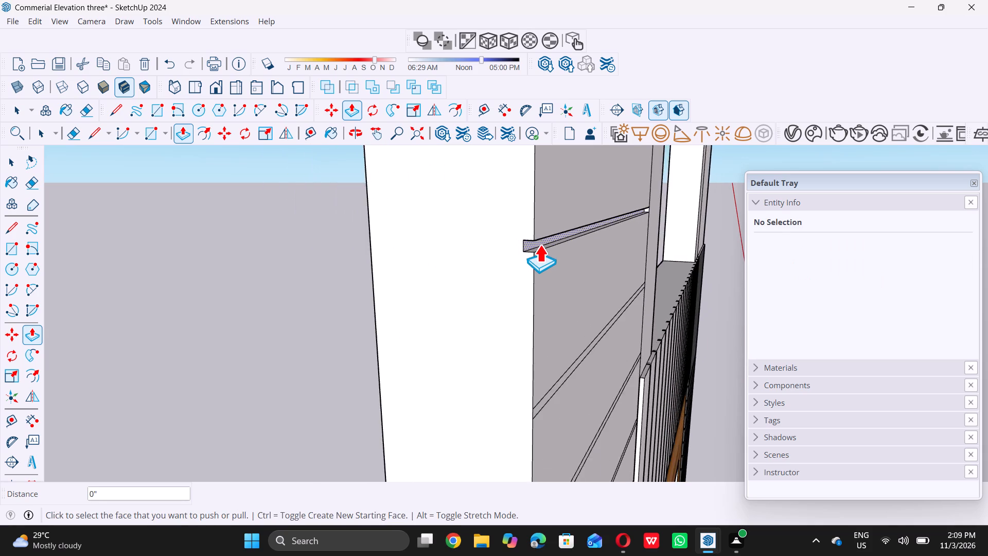
scroll(540, 245, "down", 7)
scroll(535, 340, "up", 16)
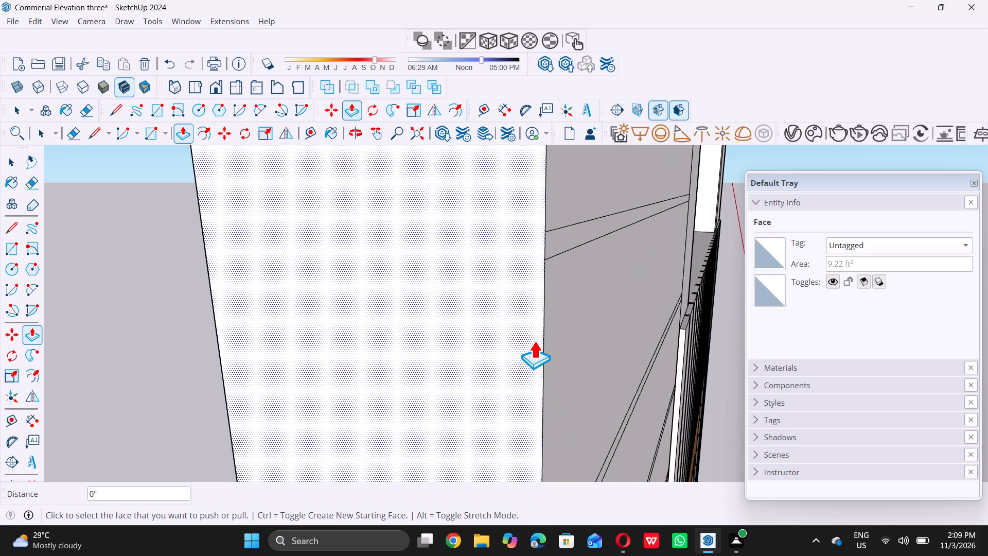
left_click(560, 238)
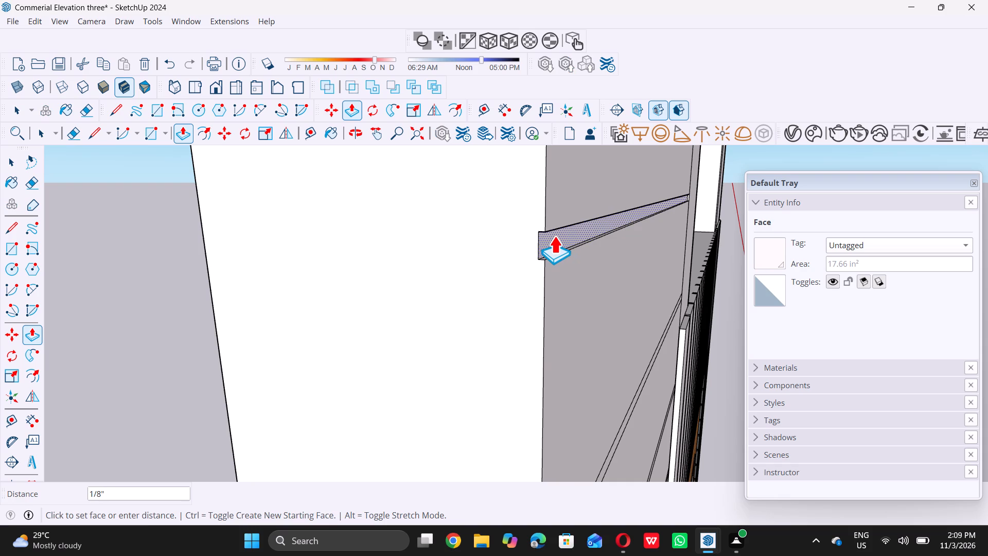
type("0.5")
key("shift+quotedbl")
key("Return")
Push the fifteenth groove strip from the top of the left panel 0.5" into the wall.
scroll(553, 236, "down", 13)
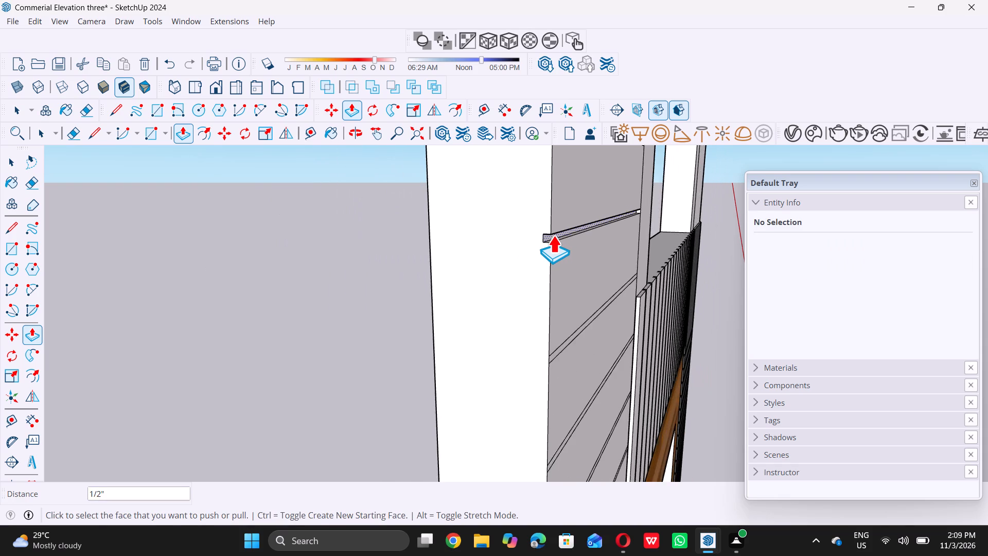
scroll(553, 235, "down", 4)
scroll(567, 308, "up", 13)
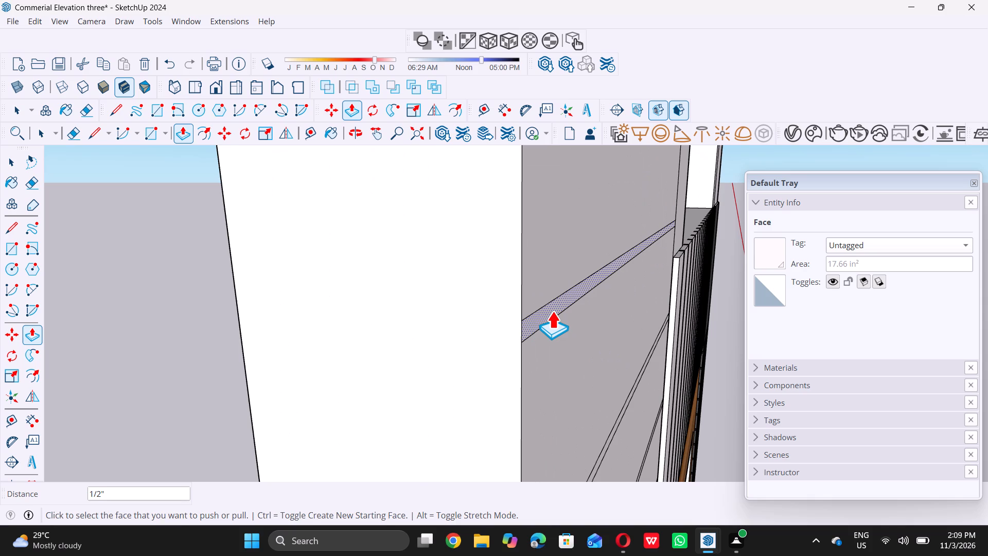
left_click(546, 308)
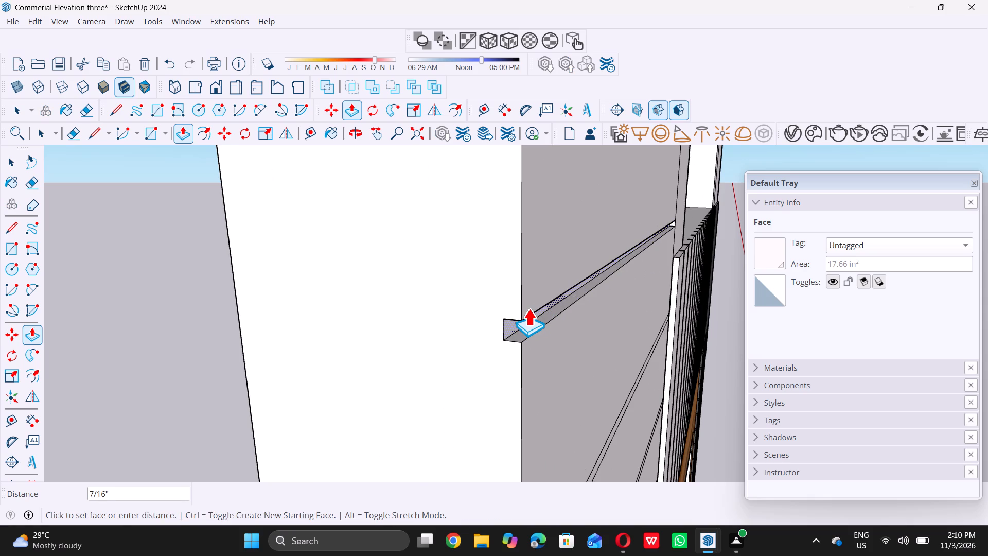
type("0.5")
key("shift+quotedbl")
key("Return")
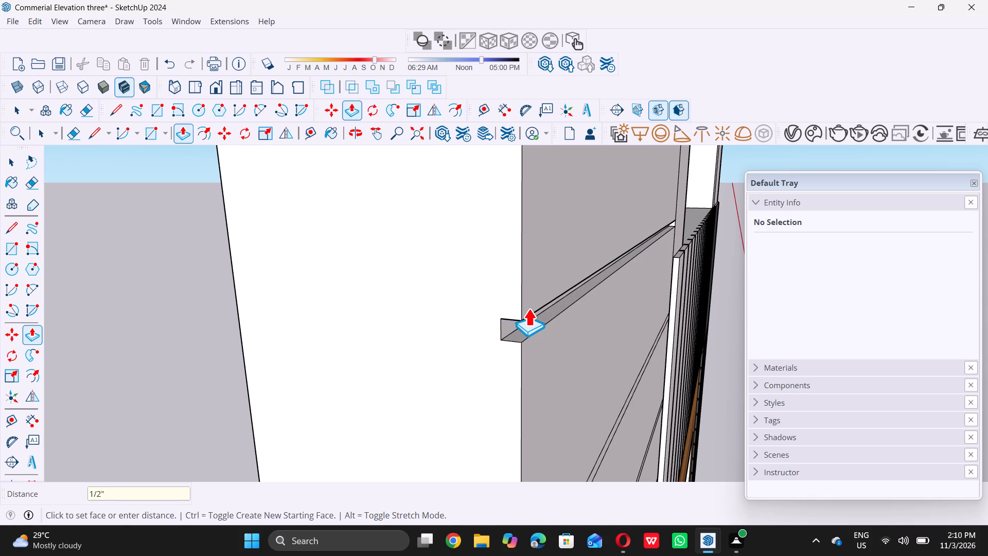
Push the sixteenth groove strip from the top of the left panel 0.5" into the wall.
scroll(528, 308, "down", 19)
scroll(526, 313, "down", 4)
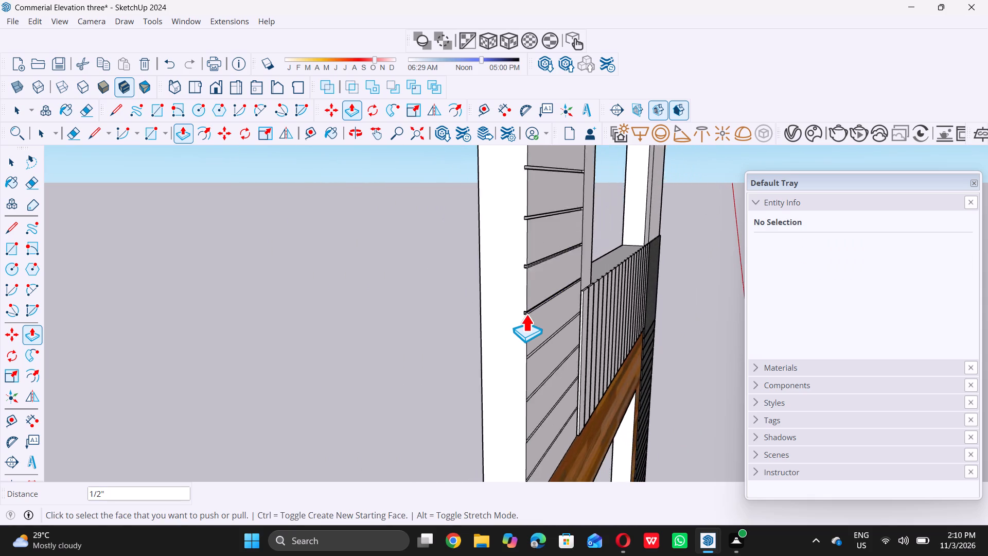
scroll(526, 314, "down", 5)
scroll(533, 395, "up", 10)
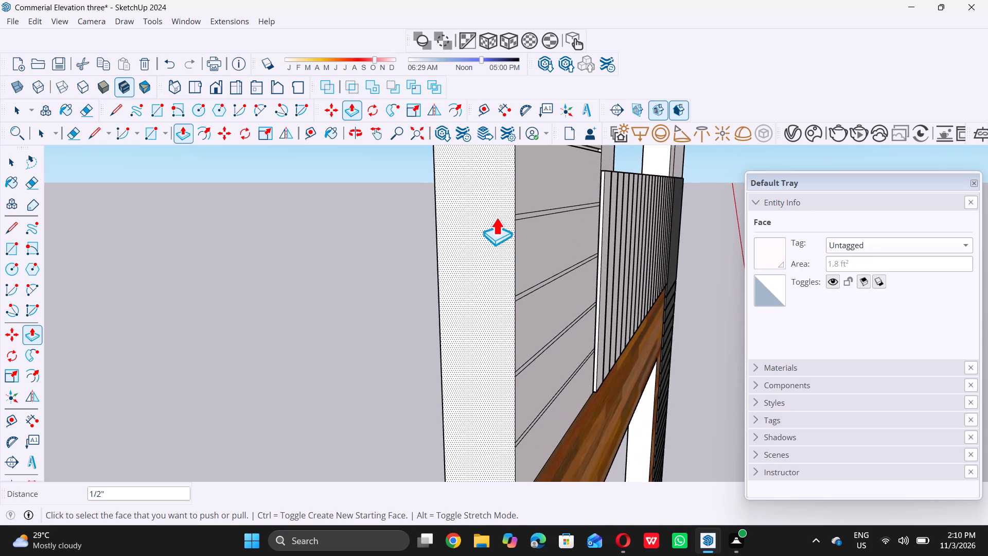
scroll(499, 215, "up", 6)
scroll(542, 218, "up", 5)
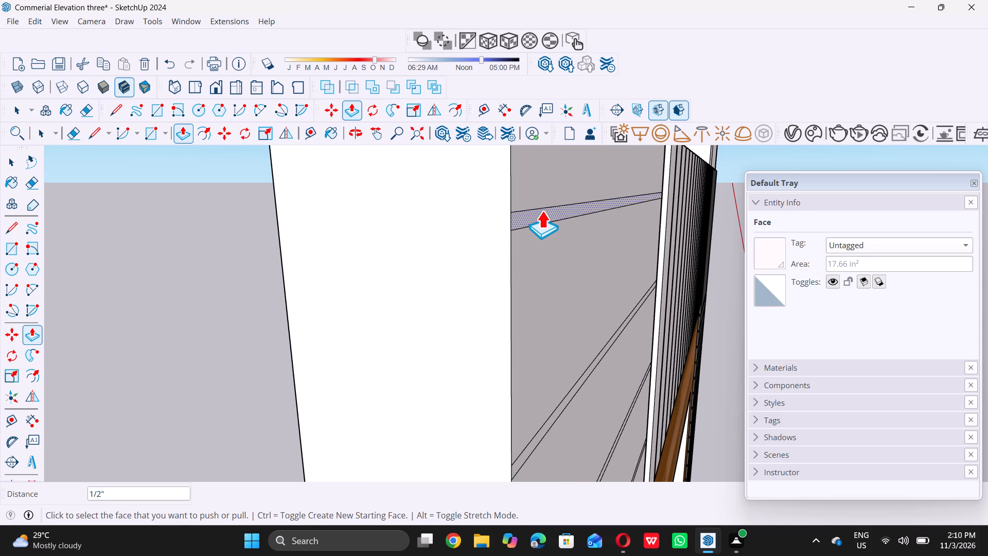
left_click(542, 211)
type("0.5")
key("shift+quotedbl")
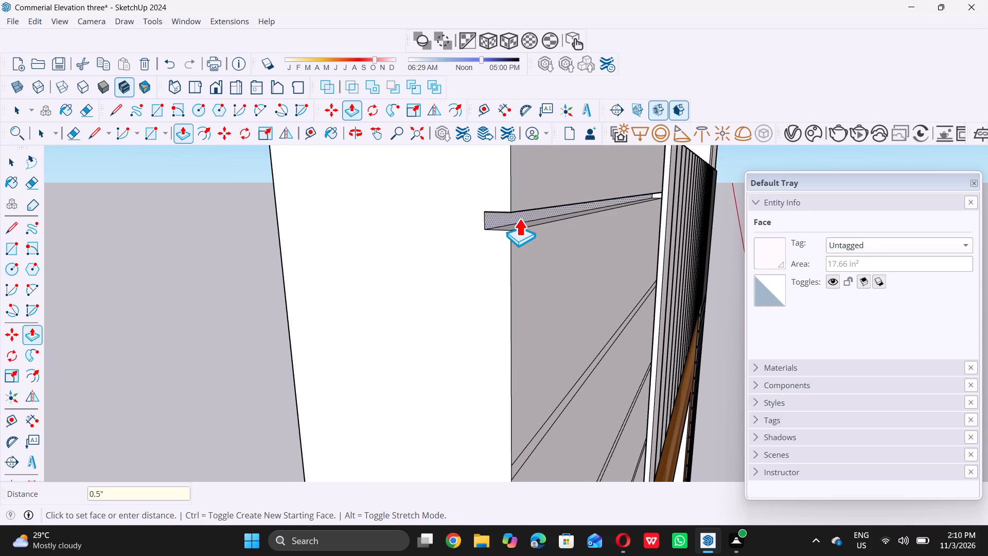
key("Return")
Recess the seventeenth groove from the top of the left panel by the same 1/2" depth.
scroll(518, 219, "down", 6)
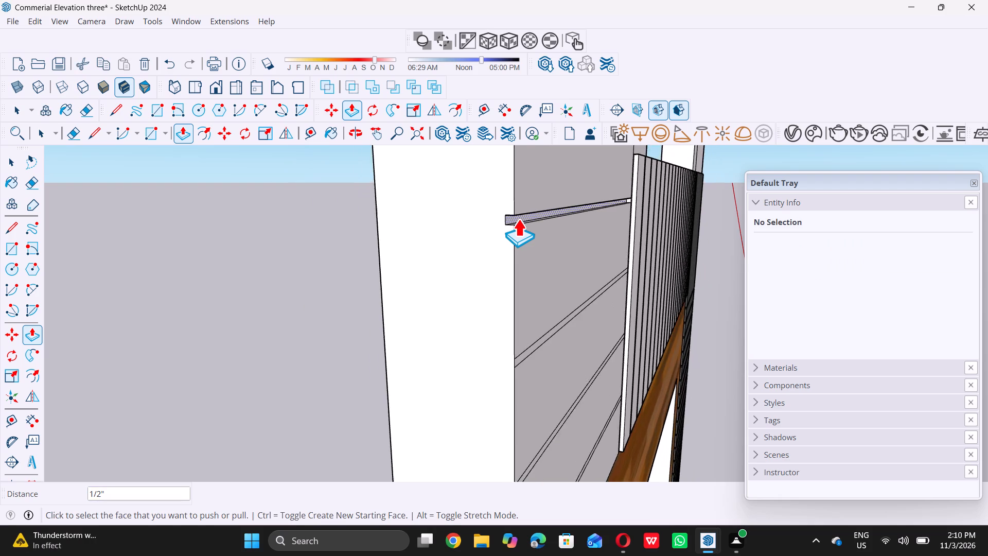
scroll(518, 219, "down", 6)
scroll(489, 330, "up", 8)
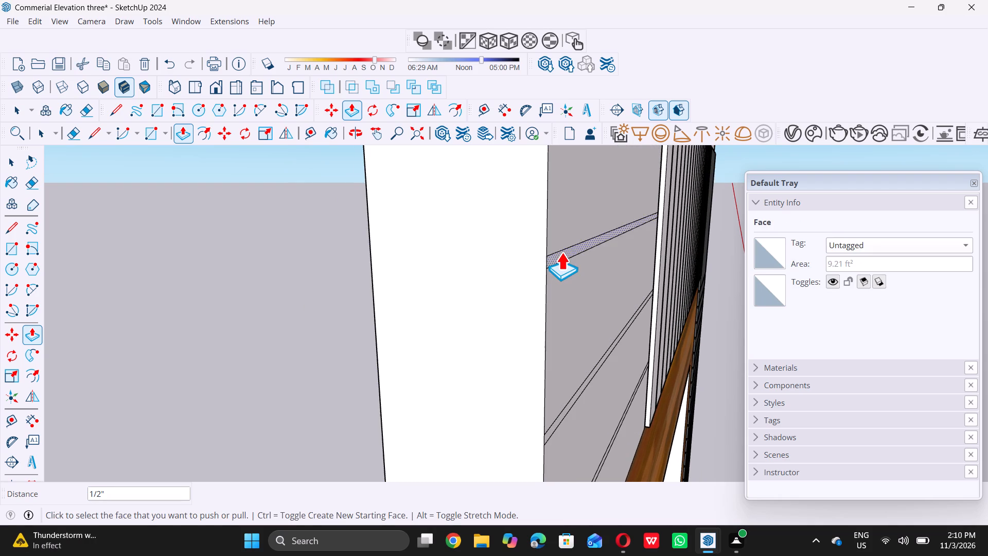
triple_click(561, 252)
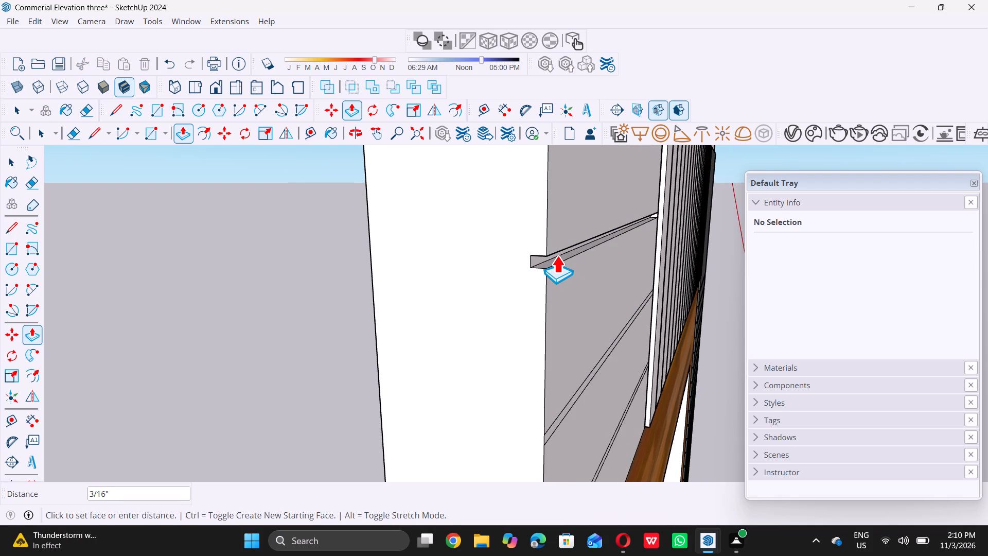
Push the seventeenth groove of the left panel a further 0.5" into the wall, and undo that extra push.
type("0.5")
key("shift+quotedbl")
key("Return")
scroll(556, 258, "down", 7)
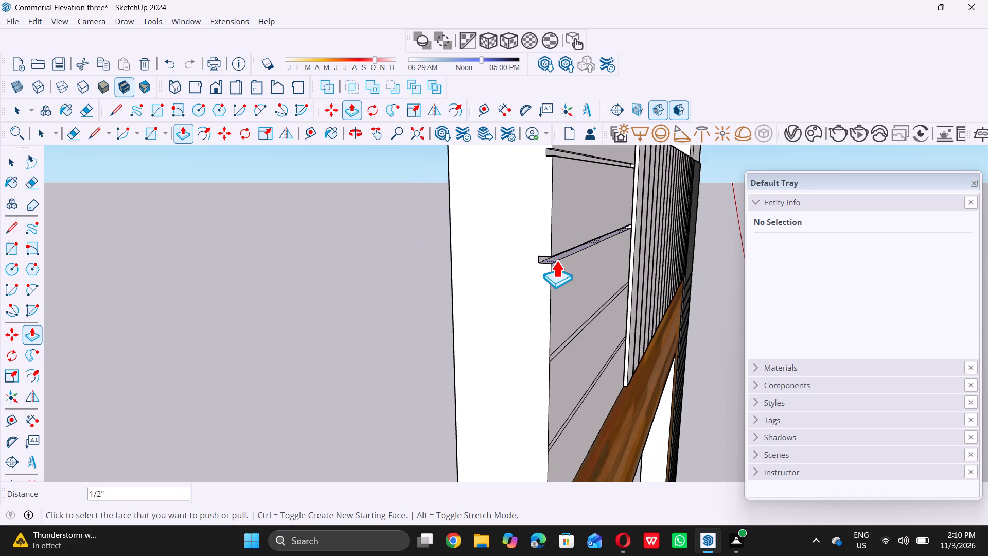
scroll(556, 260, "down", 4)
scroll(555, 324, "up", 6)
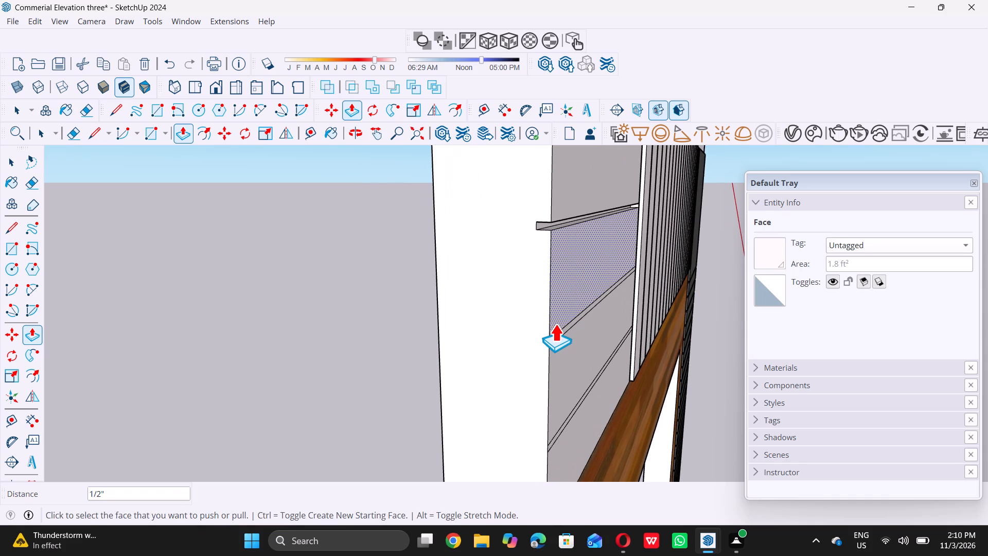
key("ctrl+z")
Push the second-lowest groove strip of the left panel 0.5" into the wall.
scroll(559, 337, "up", 6)
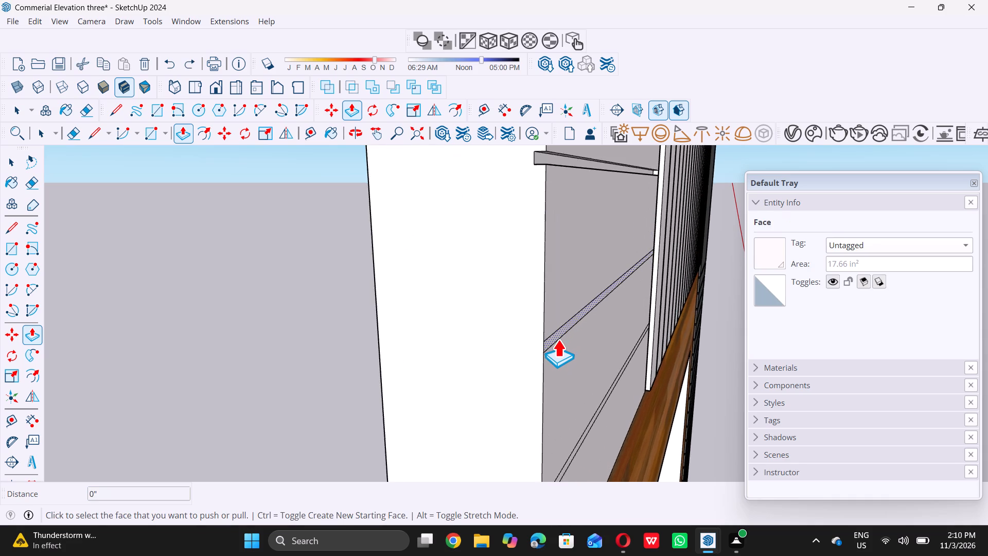
scroll(558, 339, "up", 3)
left_click(549, 333)
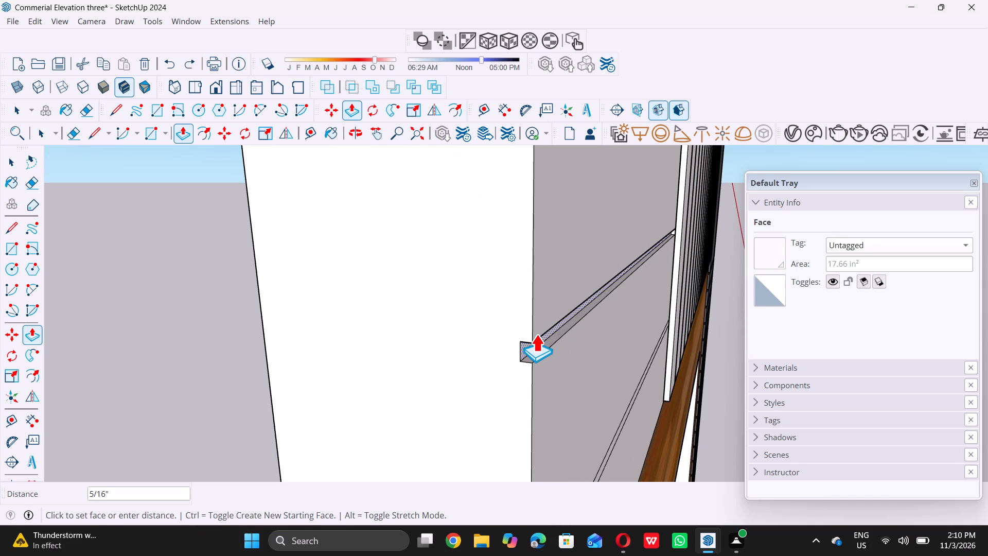
type("0.5")
key("shift+quotedbl")
key("Return")
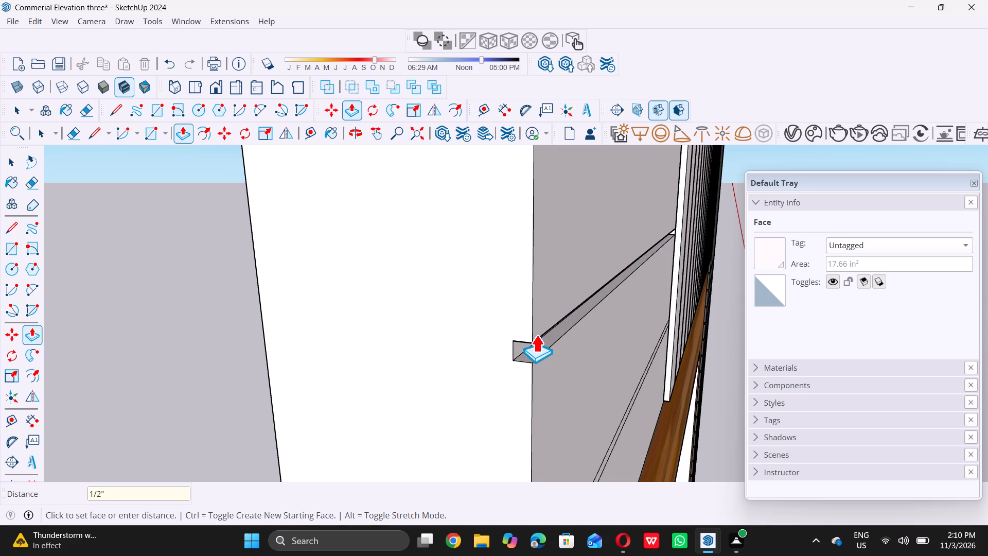
Recess the lowest groove of the left panel, just above the wood cladding, by the same 1/2" depth.
scroll(536, 335, "down", 19)
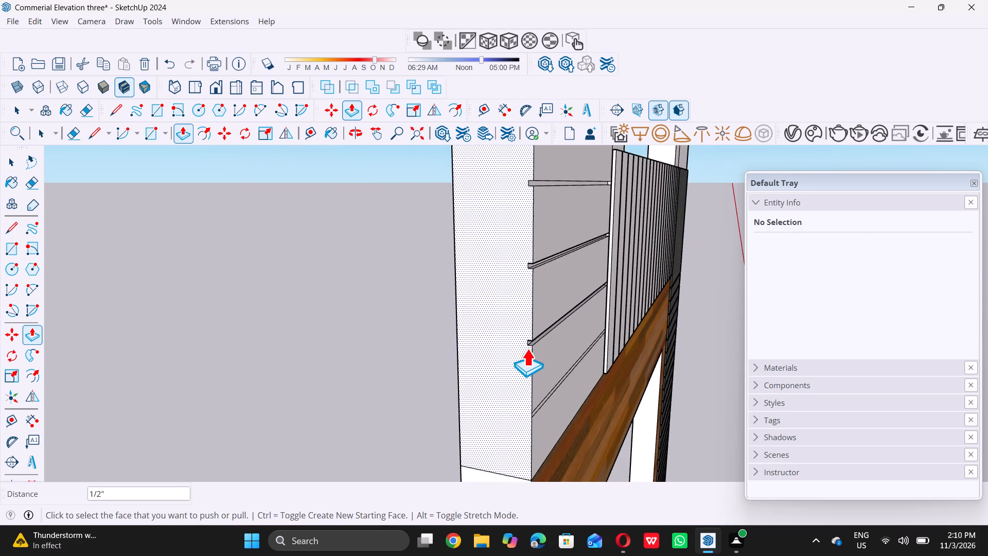
scroll(527, 349, "down", 3)
scroll(524, 417, "up", 14)
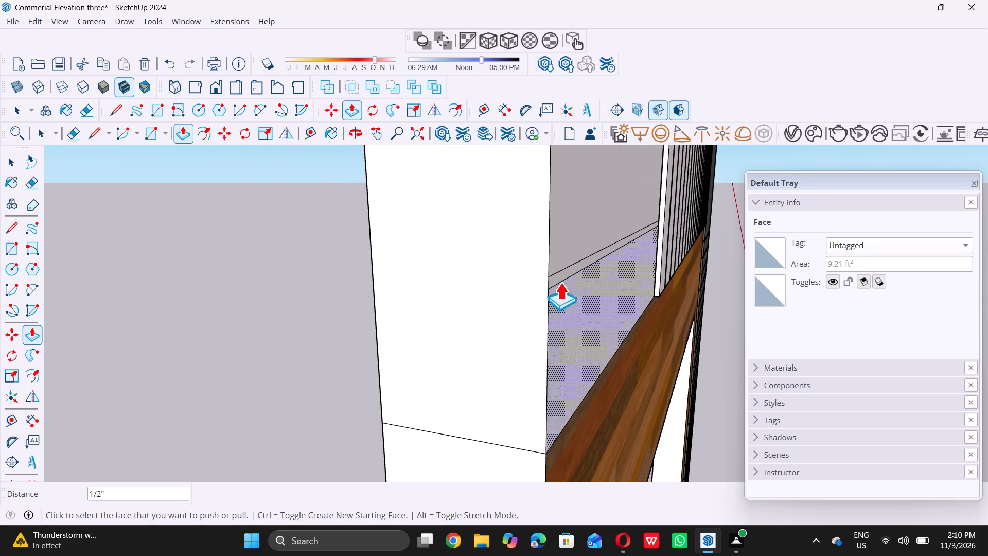
double_click(558, 274)
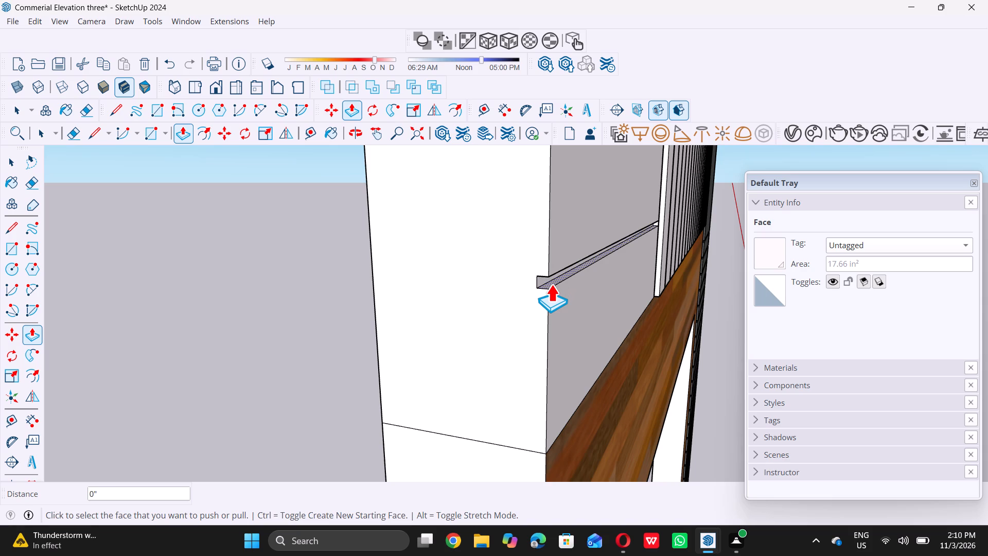
key("space")
Examine the whole tower facade from the front, including the grooved left panel and the storeys below.
scroll(551, 284, "down", 20)
scroll(551, 284, "down", 3)
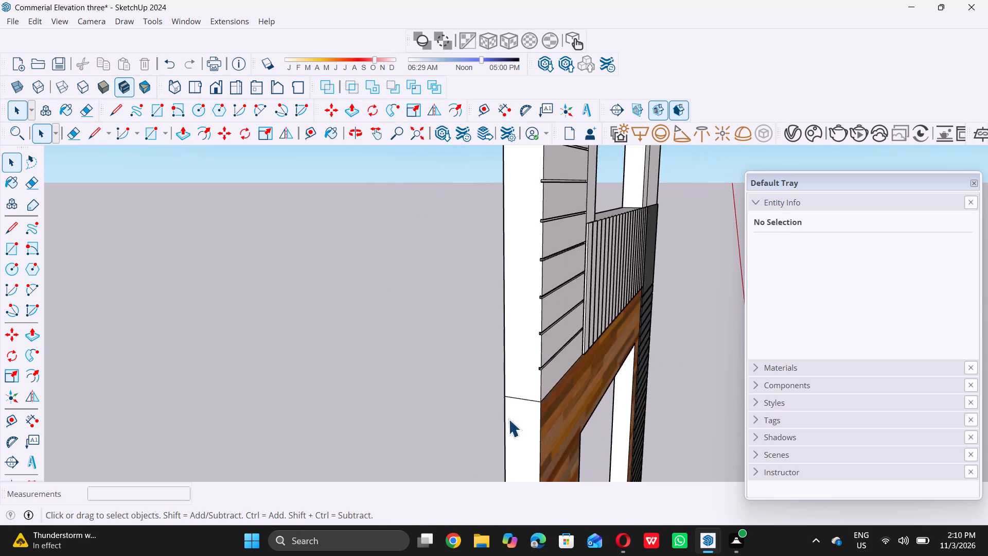
scroll(508, 419, "down", 13)
middle_click_drag(510, 387, 374, 357)
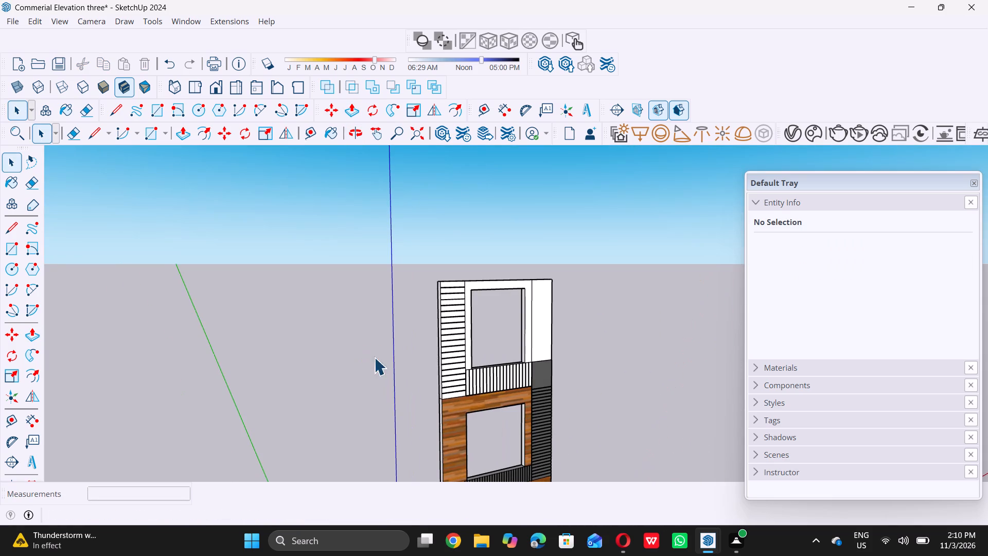
middle_click_drag(526, 345, 381, 374)
middle_click(378, 371)
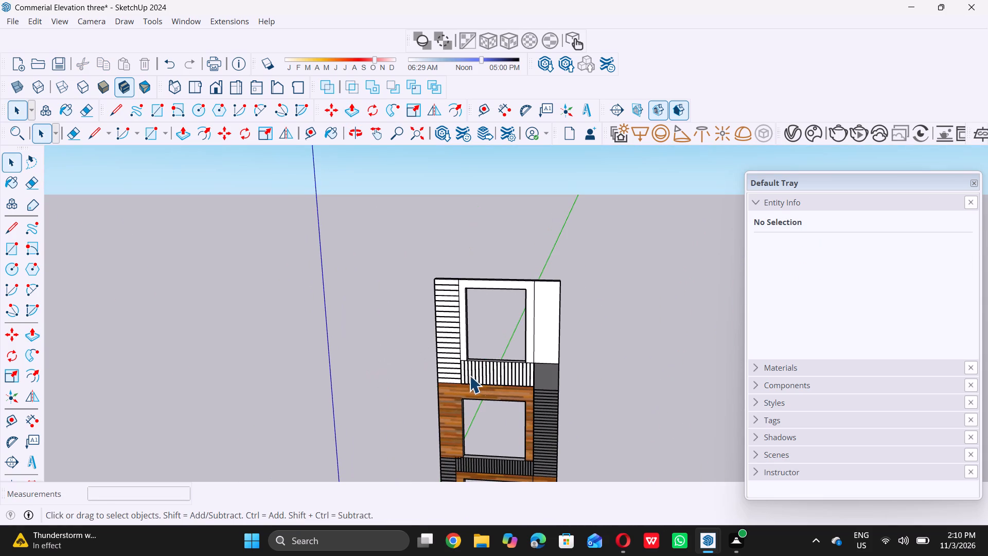
middle_click_drag(505, 397, 534, 351)
middle_click(534, 351)
scroll(507, 374, "down", 6)
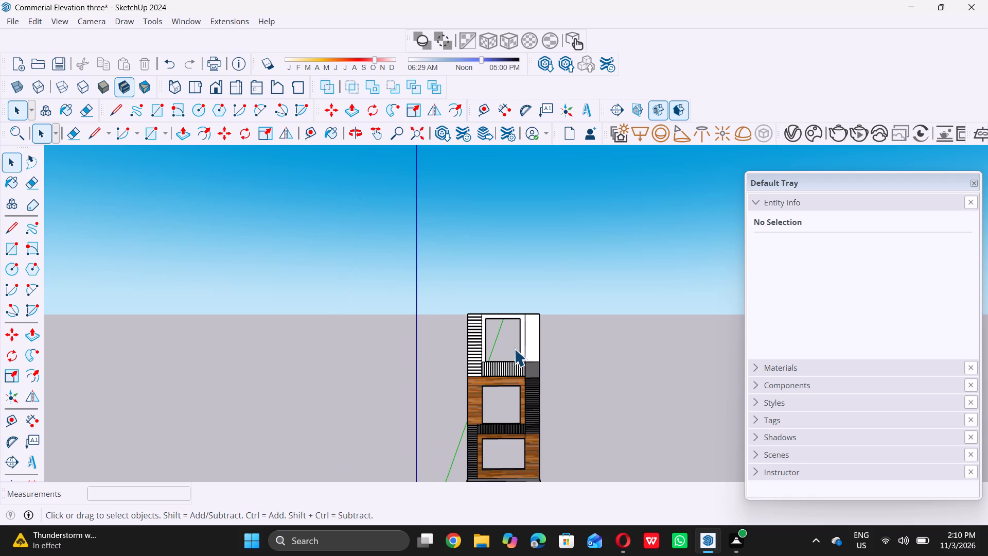
scroll(523, 454, "up", 7)
scroll(509, 410, "down", 10)
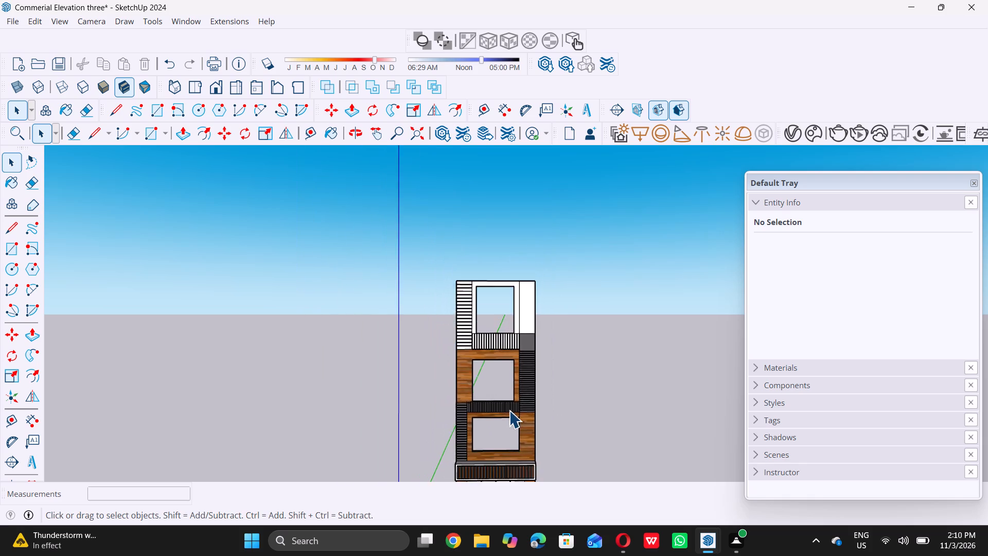
scroll(525, 378, "down", 4)
middle_click_drag(533, 407, 525, 387)
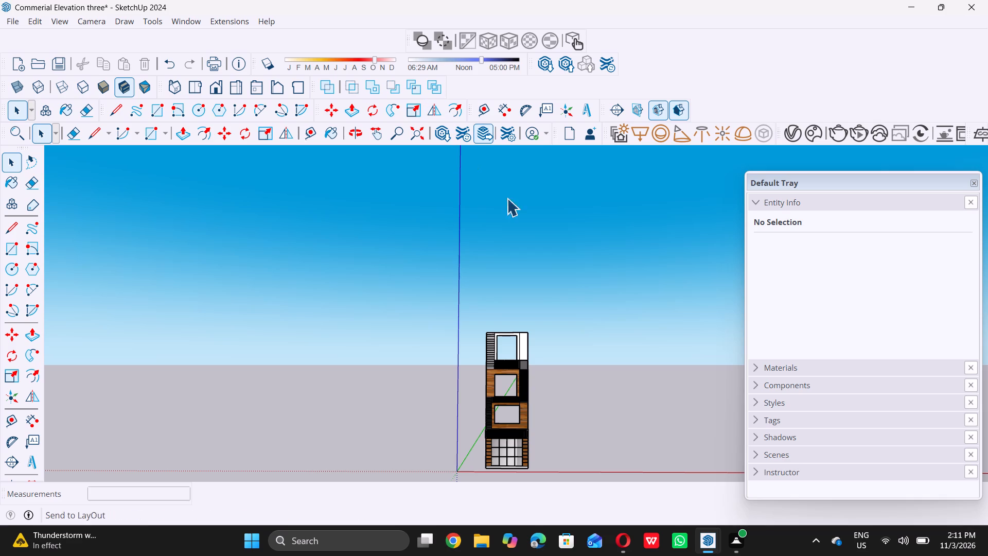
Erase the vertical edge on the top storey between the window frame and the plain white right-hand panel.
scroll(568, 375, "up", 5)
scroll(523, 351, "up", 12)
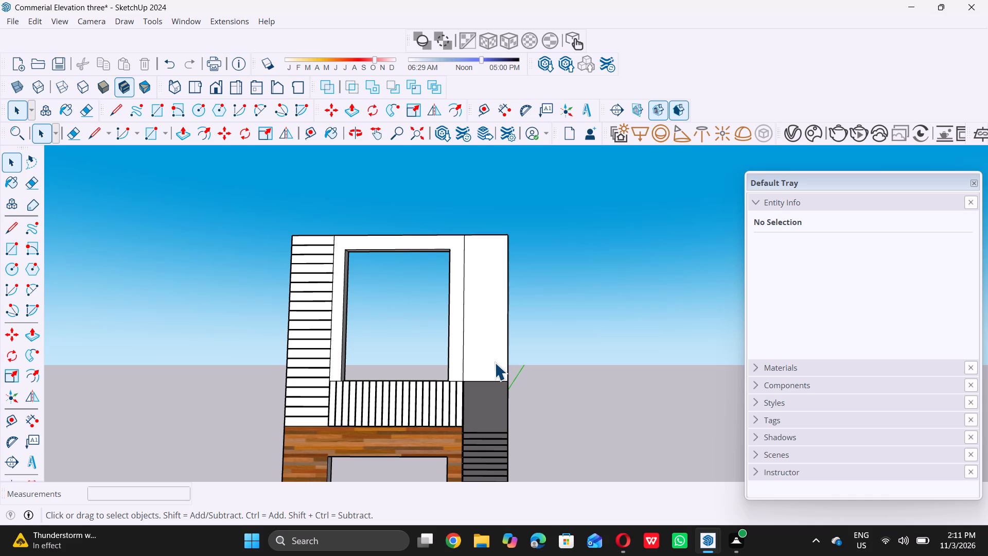
key("e")
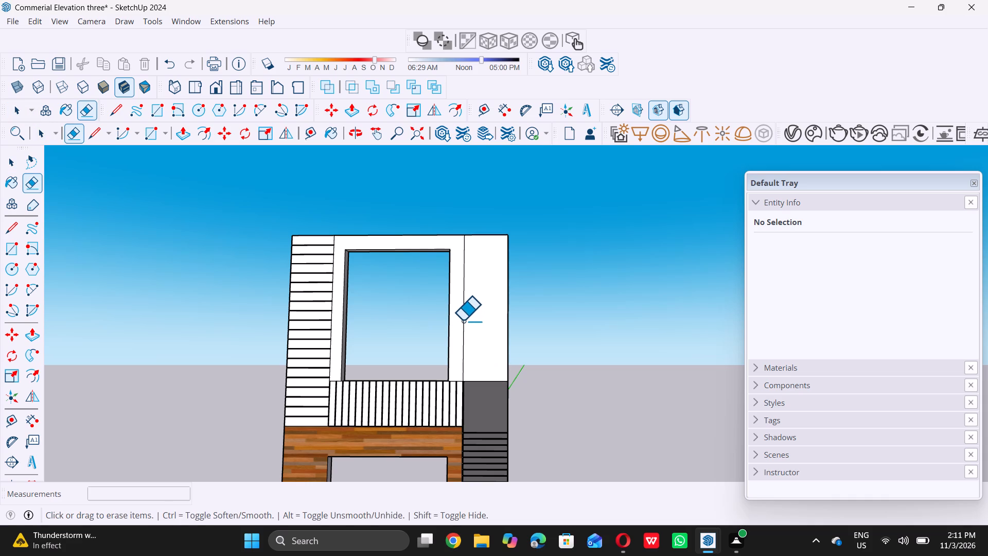
double_click(463, 320)
key("space")
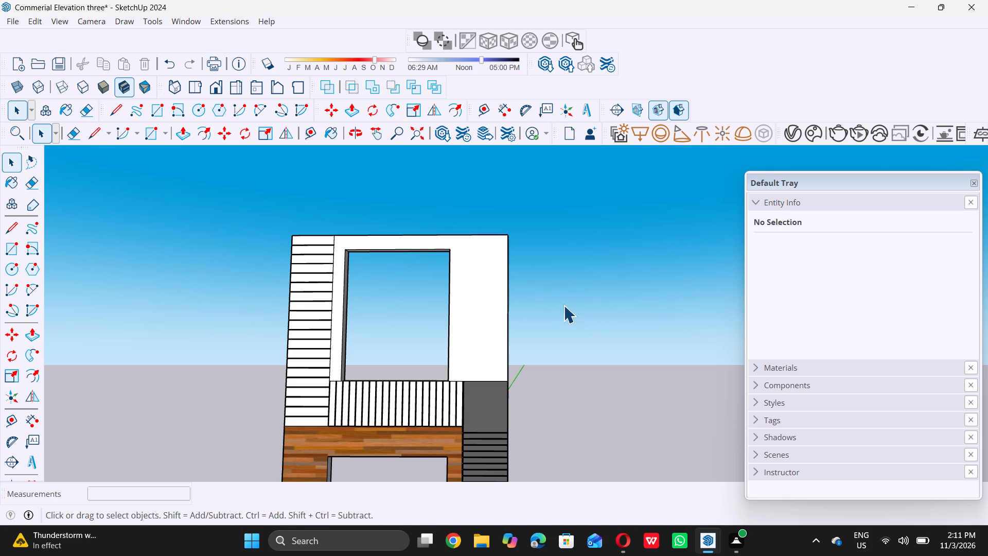
Draw a line about 8 1/2" long across the tower's top face, in line with the grooved left panel's inner edge.
middle_click_drag(307, 217, 299, 245)
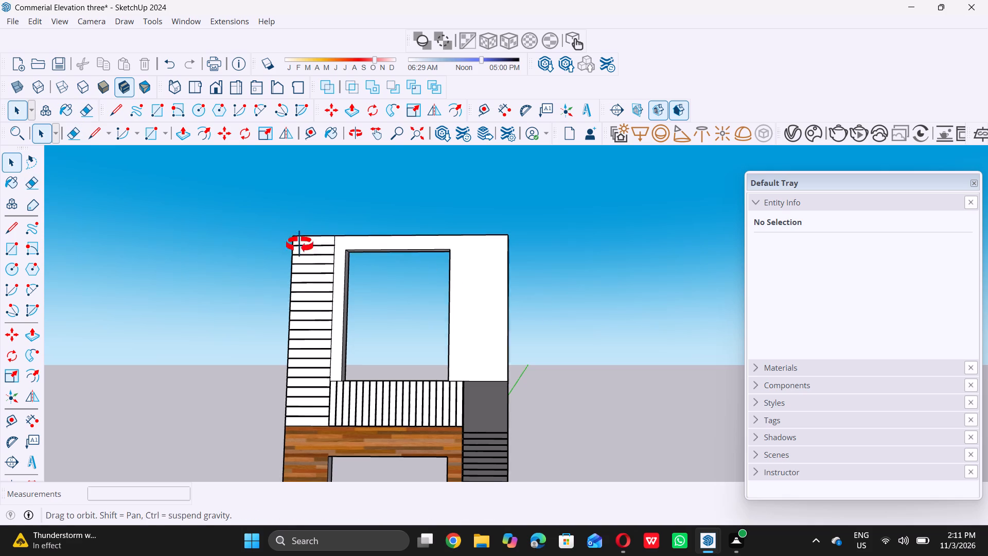
middle_click_drag(299, 245, 300, 318)
middle_click(300, 318)
scroll(301, 211, "up", 6)
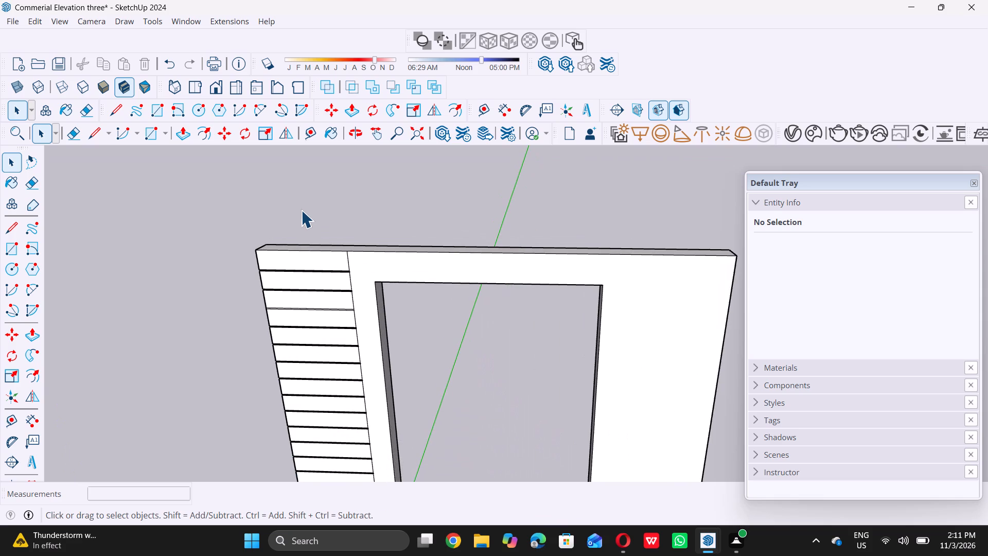
scroll(248, 247, "up", 12)
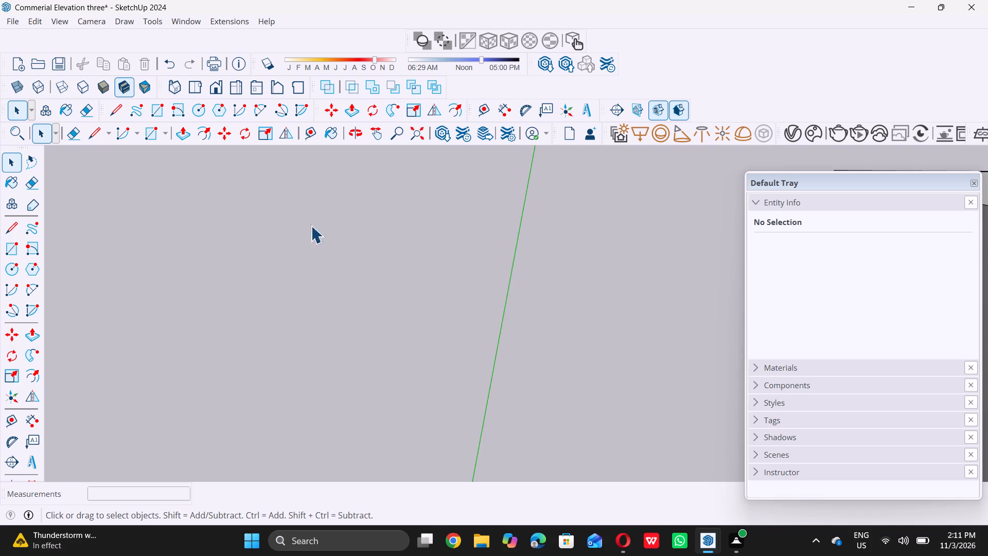
scroll(278, 222, "down", 11)
middle_click_drag(370, 204, 381, 255)
scroll(394, 243, "up", 4)
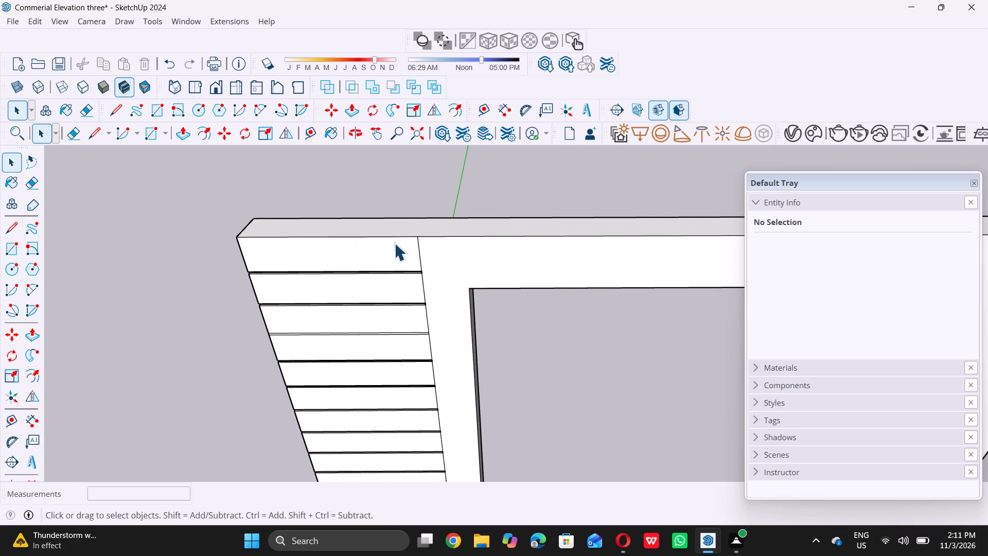
key("l")
double_click(420, 235)
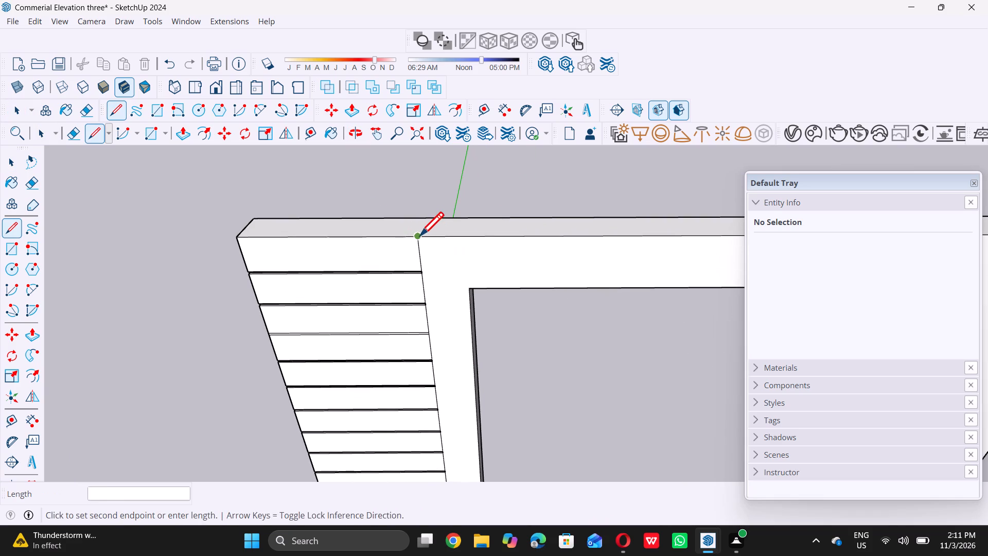
triple_click(426, 218)
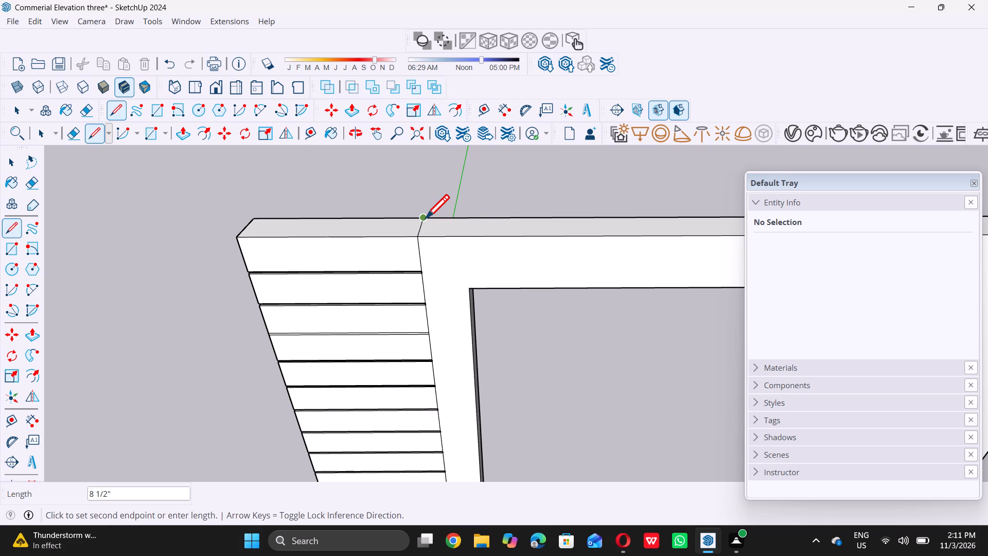
key("space")
Push/Pull the top face above the grooved left panel up by 3'.
scroll(430, 223, "down", 9)
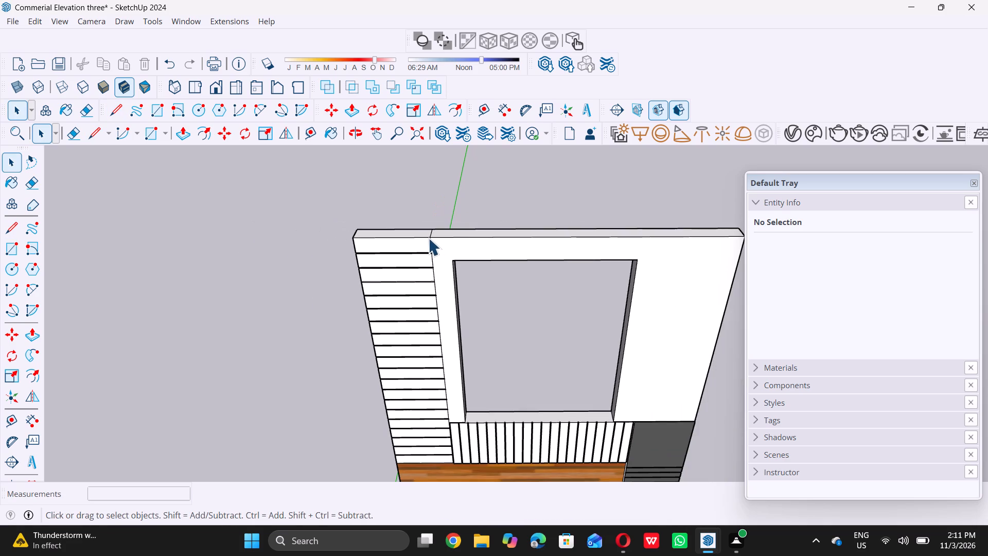
scroll(415, 230, "up", 5)
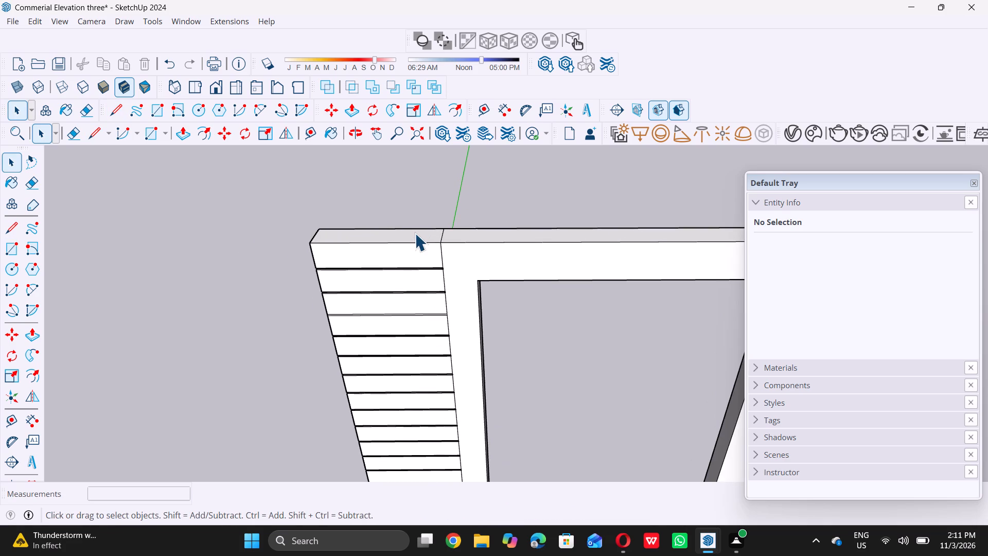
double_click(415, 234)
key("p")
left_click(416, 235)
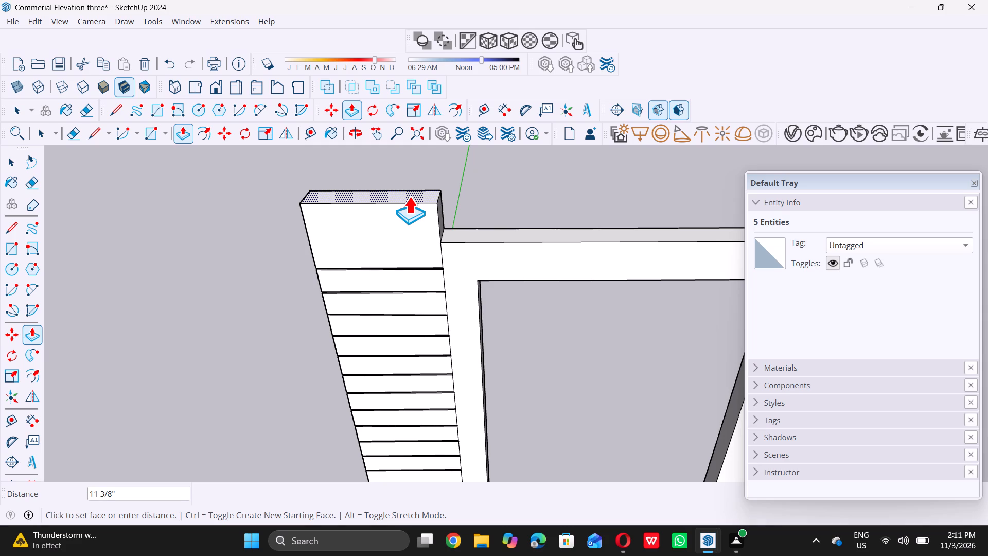
type("3'")
key("Return")
key("space")
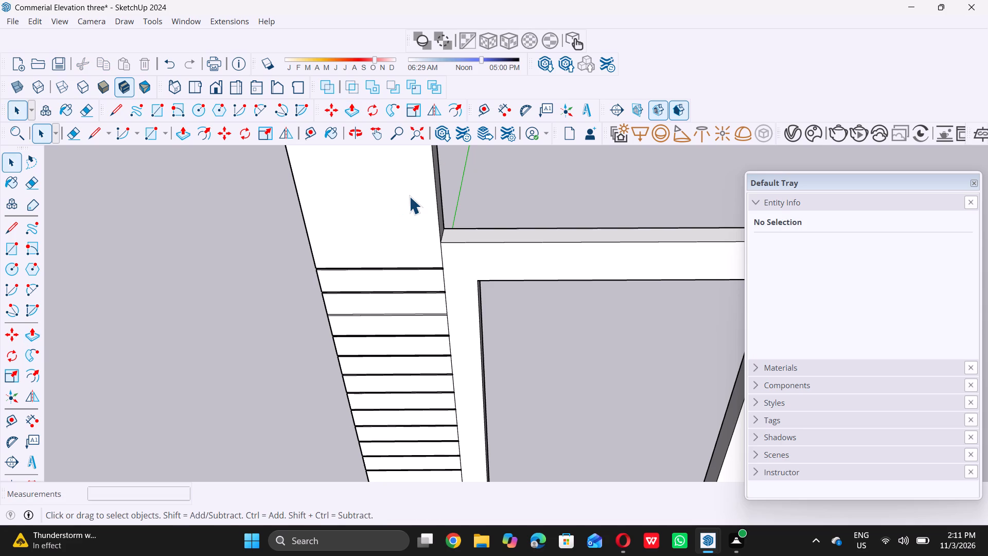
Extend the raised block's inner side face about 12' across the window frame to the tower's right edge.
scroll(409, 196, "down", 17)
middle_click_drag(432, 241, 434, 185)
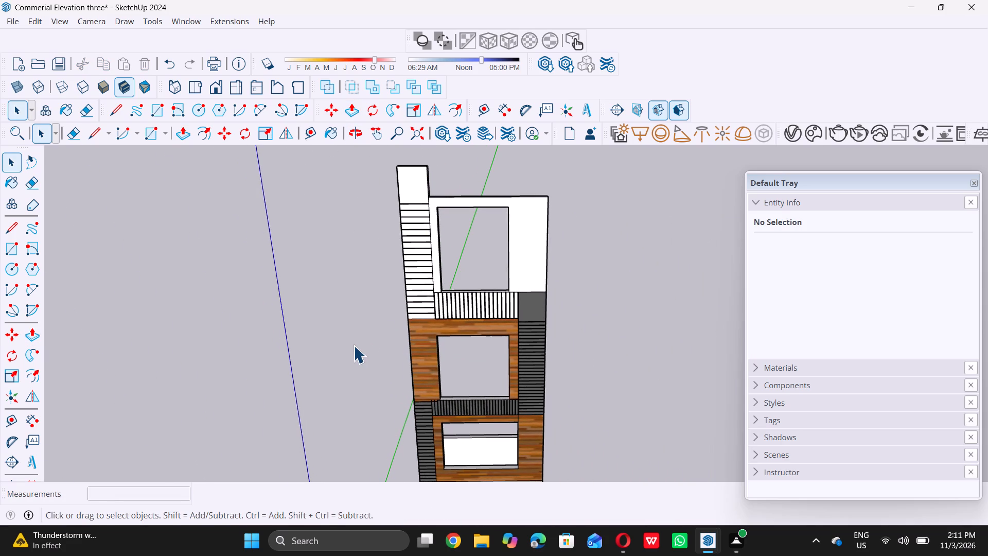
scroll(354, 345, "down", 5)
middle_click_drag(458, 267, 349, 240)
middle_click(348, 241)
scroll(407, 231, "up", 11)
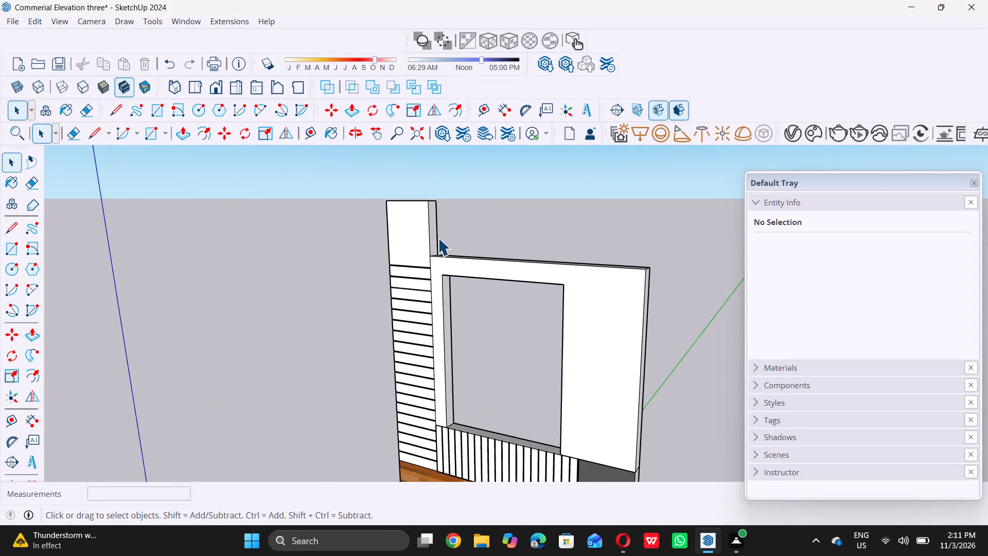
scroll(438, 237, "up", 6)
double_click(429, 227)
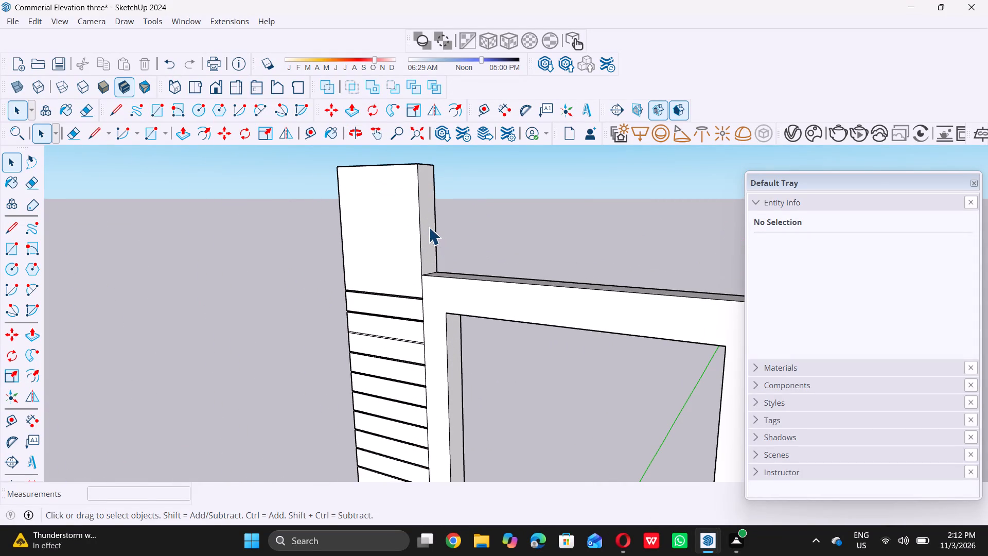
key("p")
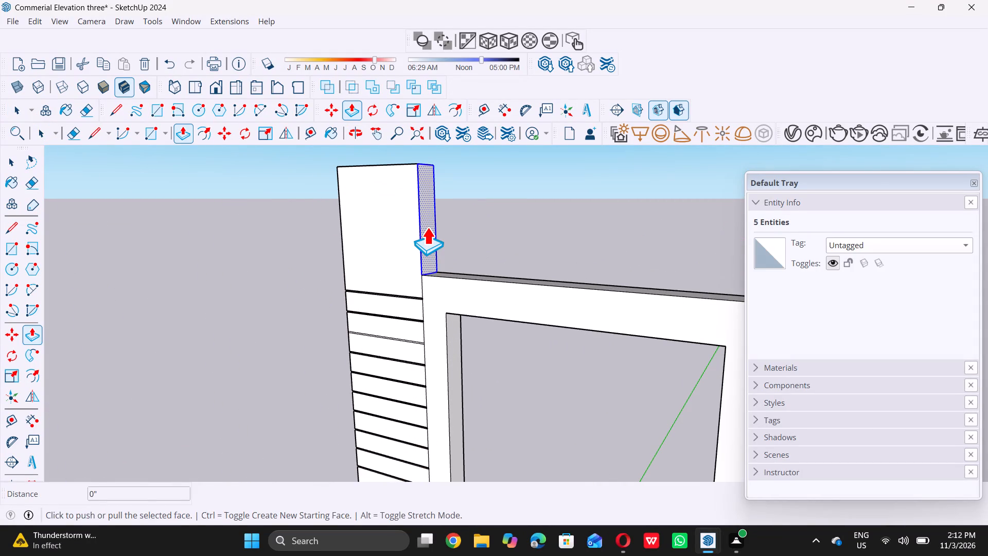
left_click(427, 227)
scroll(427, 227, "down", 8)
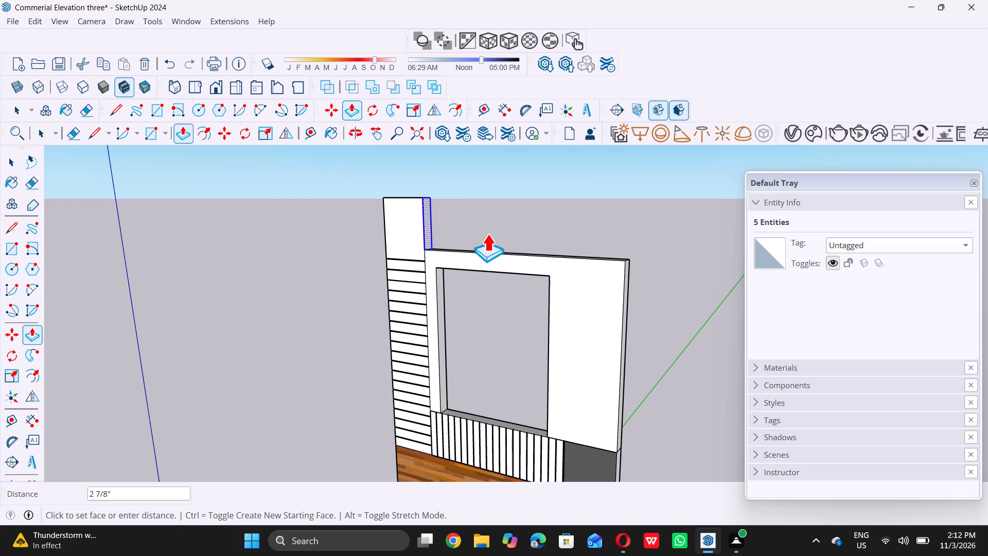
left_click(626, 271)
key("space")
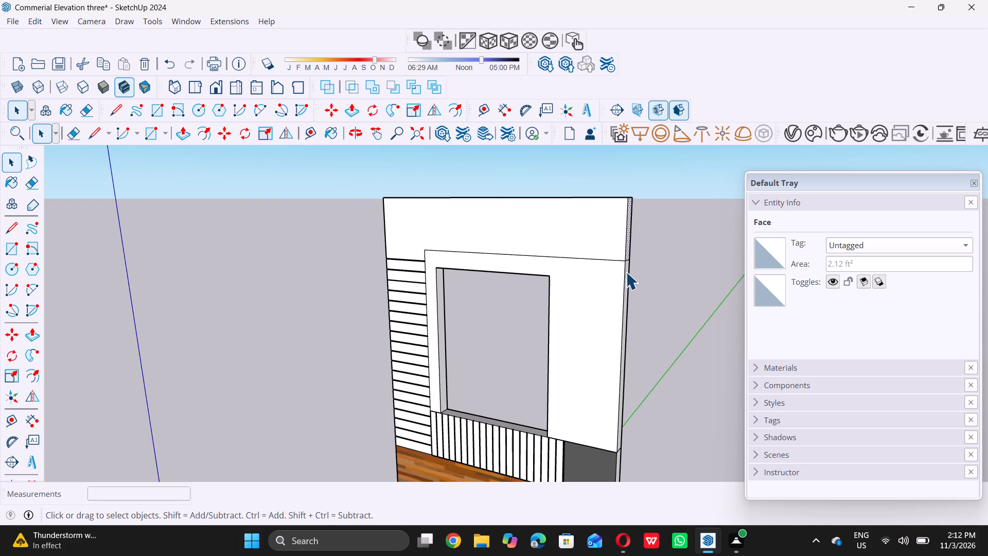
Draw a vertical line about 2' 10" long up the top band, aligned with the window opening's right edge.
scroll(616, 276, "down", 5)
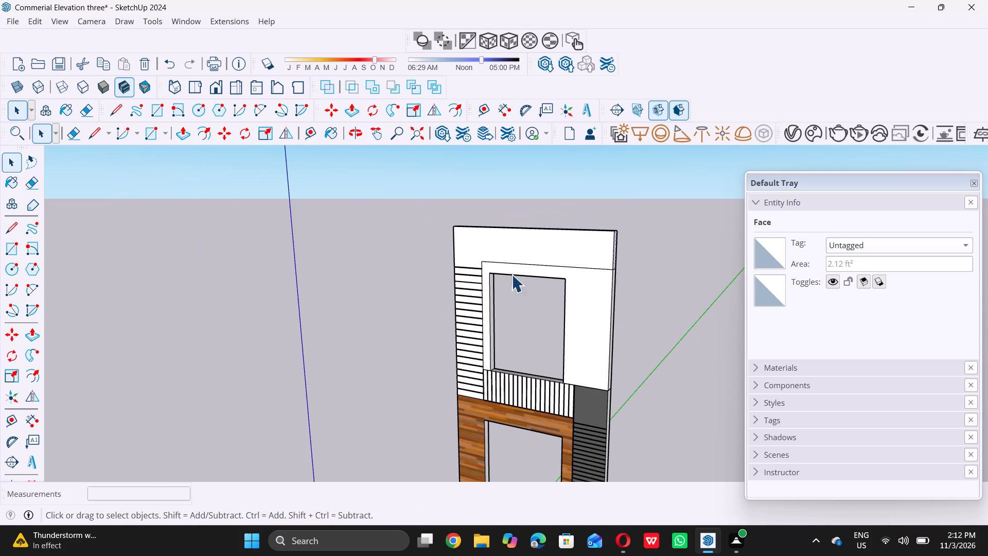
middle_click_drag(502, 273, 573, 271)
middle_click(585, 271)
middle_click(589, 264)
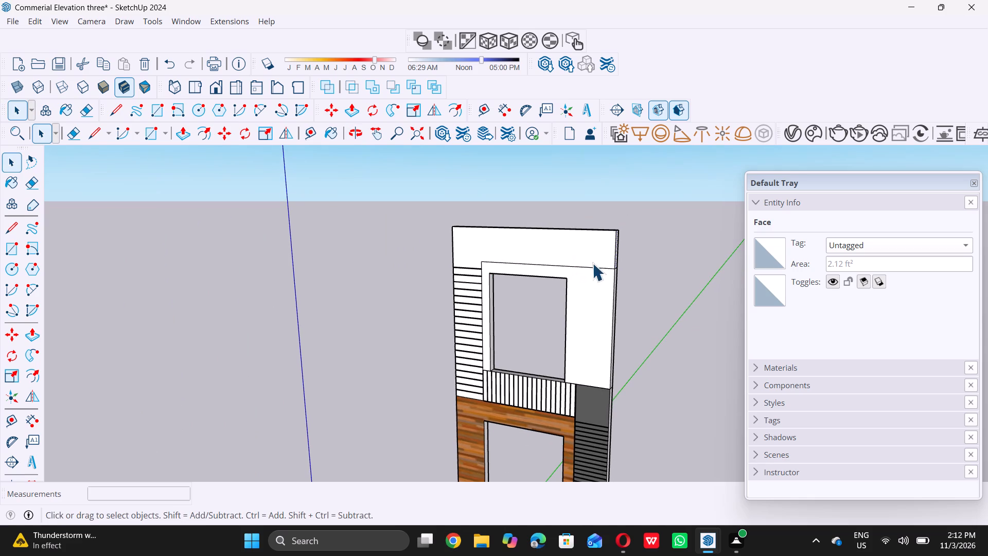
middle_click_drag(407, 289, 625, 271)
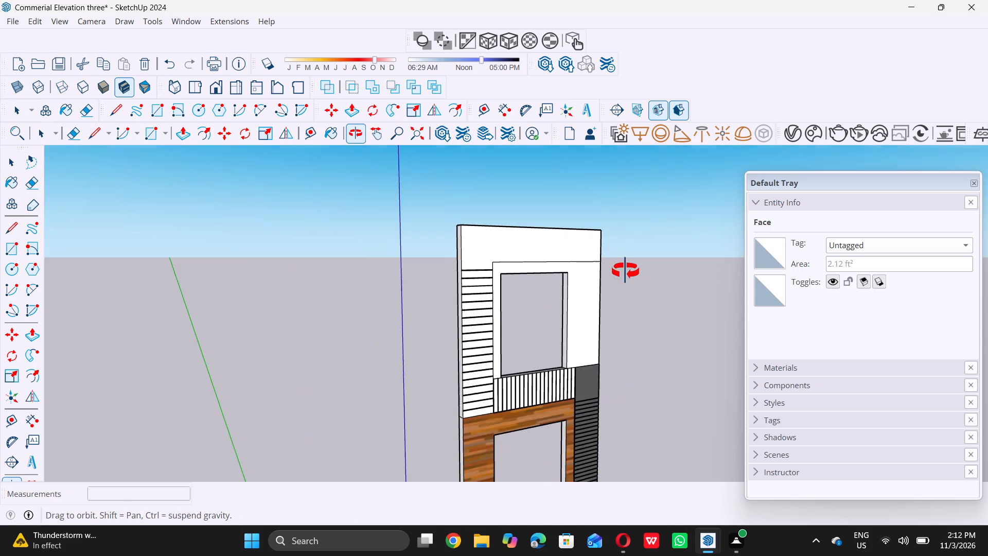
middle_click_drag(625, 271, 558, 264)
middle_click_drag(545, 258, 540, 254)
middle_click_drag(521, 241, 521, 240)
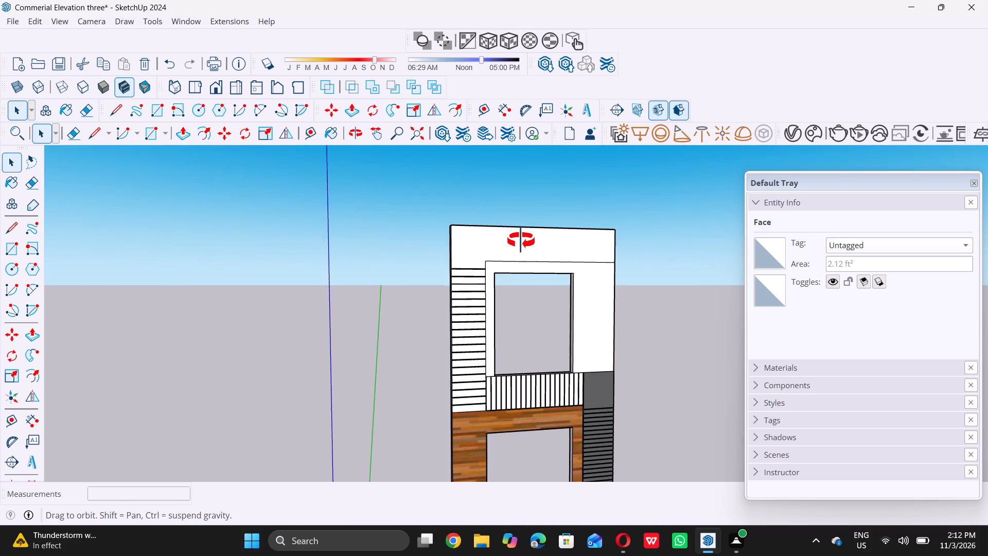
middle_click_drag(521, 240, 468, 229)
middle_click(468, 229)
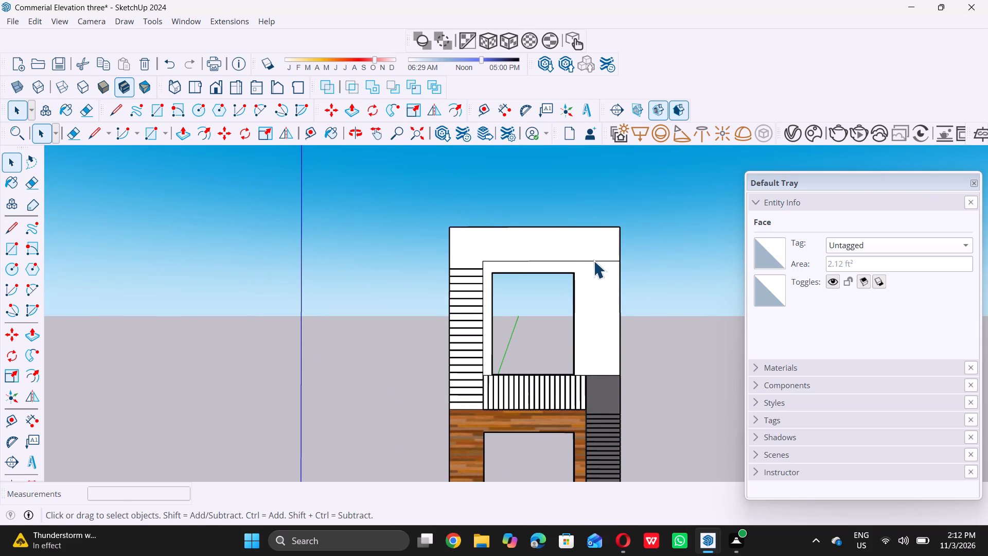
scroll(593, 260, "up", 7)
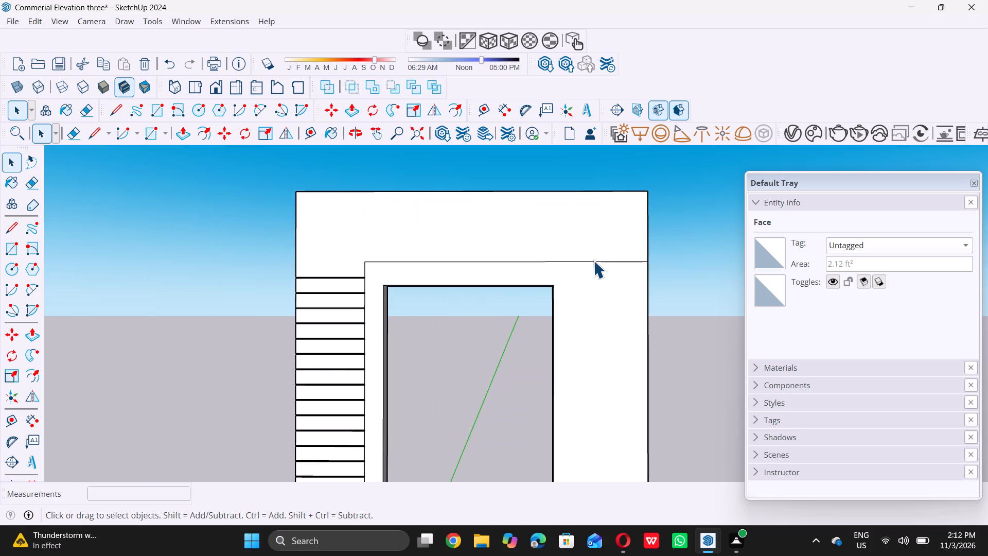
key("l")
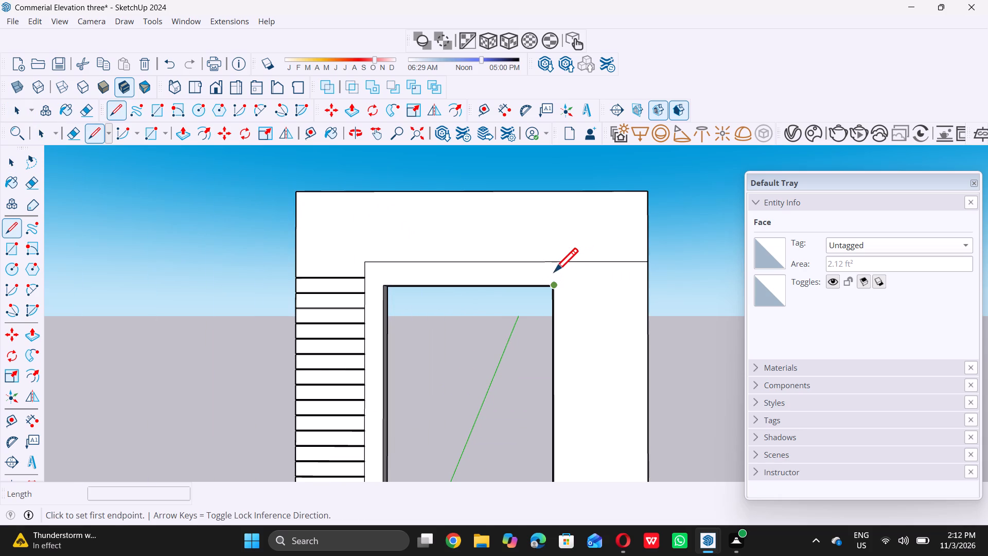
left_click(554, 260)
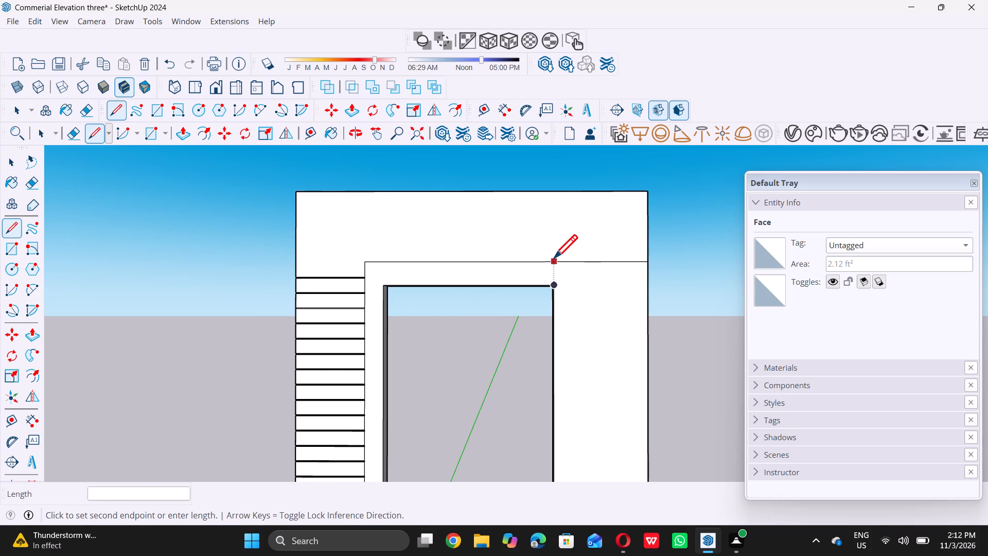
double_click(552, 196)
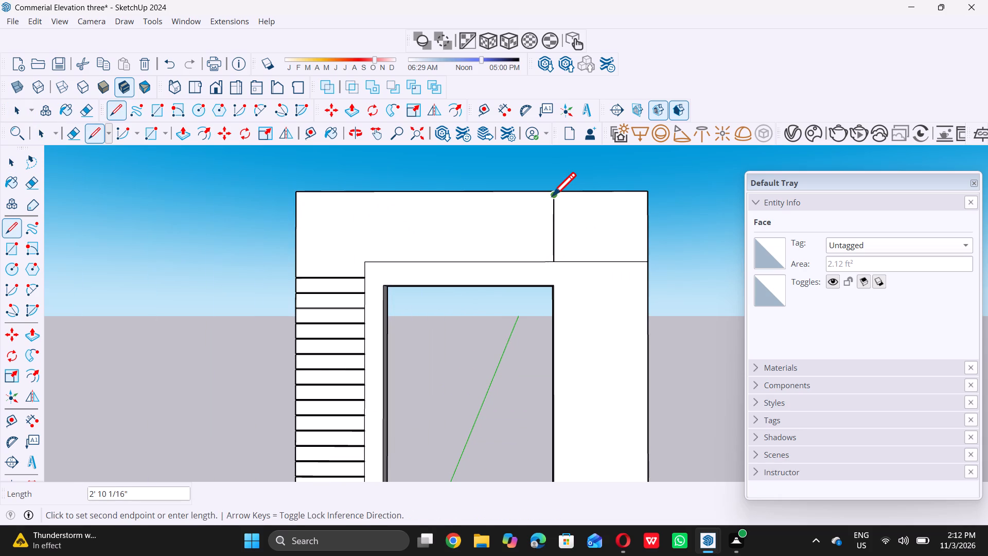
key("space")
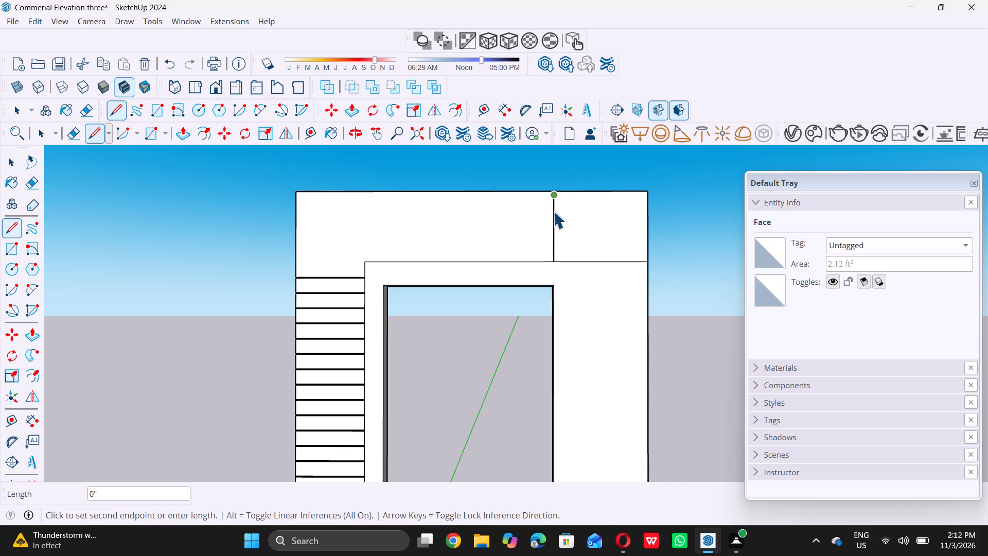
Close the gap of about 2" between that vertical line and the tower's top edge with another line.
key("l")
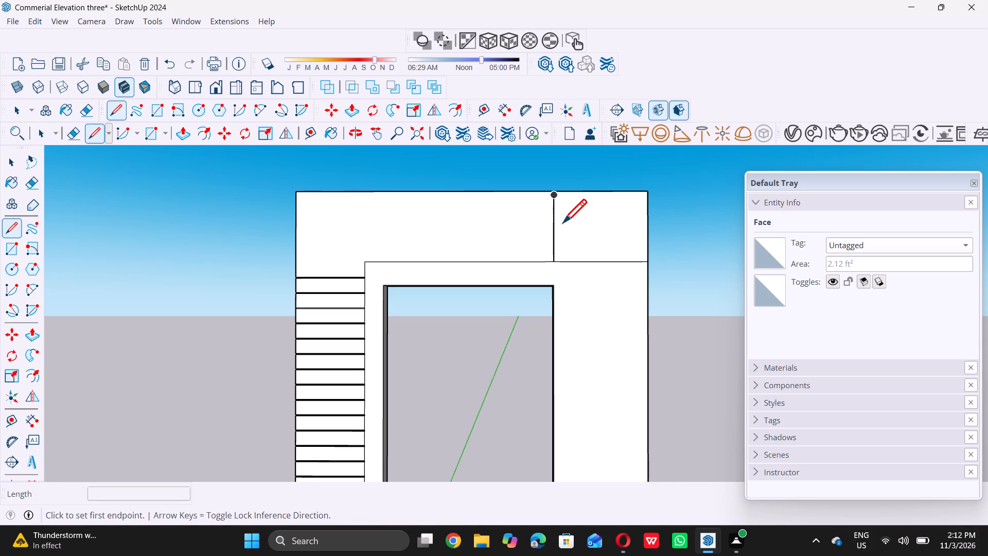
scroll(555, 197, "up", 4)
triple_click(554, 195)
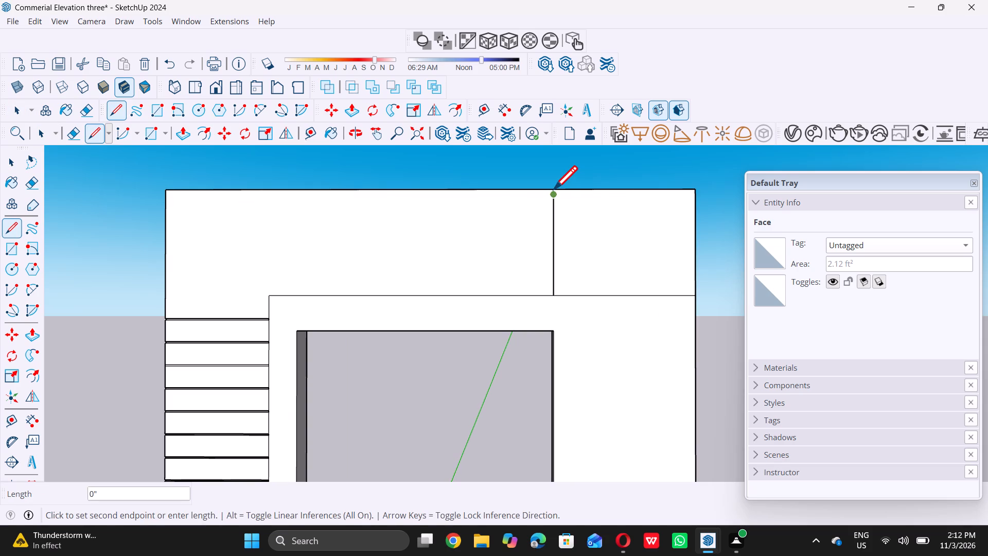
left_click(554, 189)
scroll(549, 189, "up", 2)
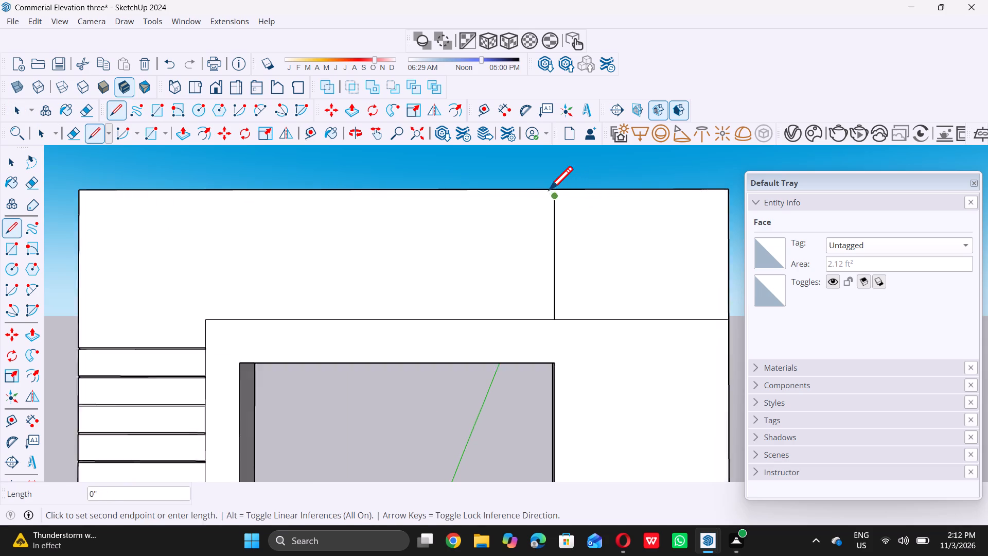
scroll(549, 189, "up", 5)
triple_click(556, 189)
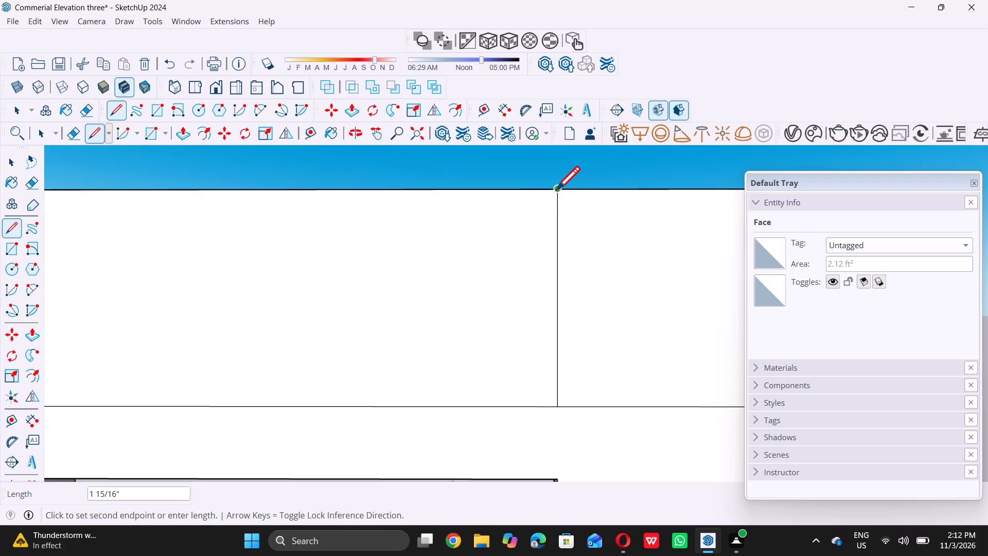
key("space")
scroll(564, 208, "down", 17)
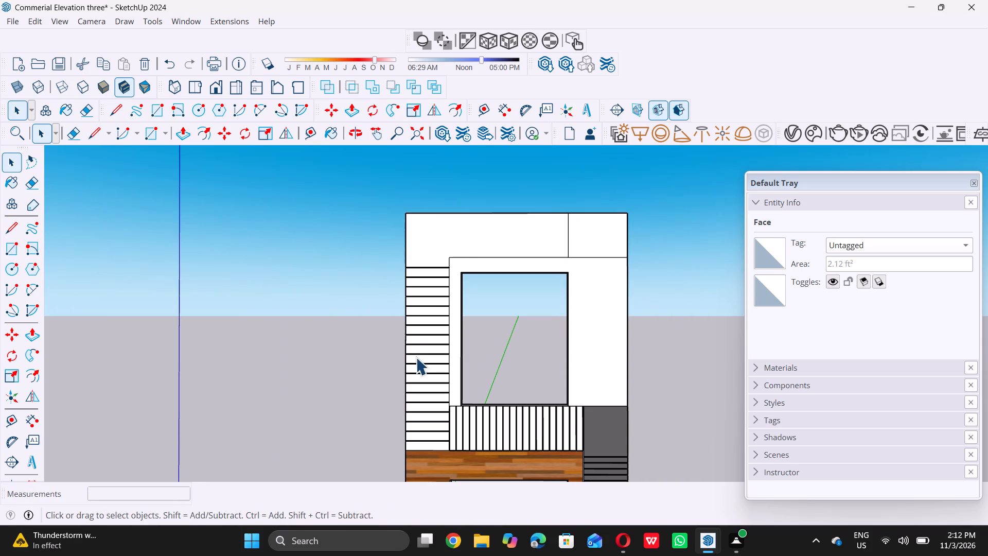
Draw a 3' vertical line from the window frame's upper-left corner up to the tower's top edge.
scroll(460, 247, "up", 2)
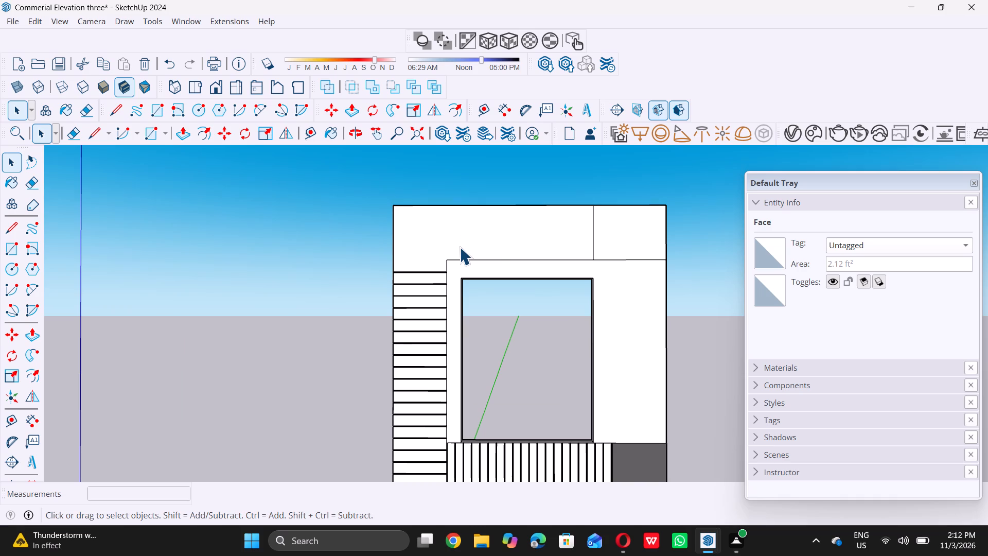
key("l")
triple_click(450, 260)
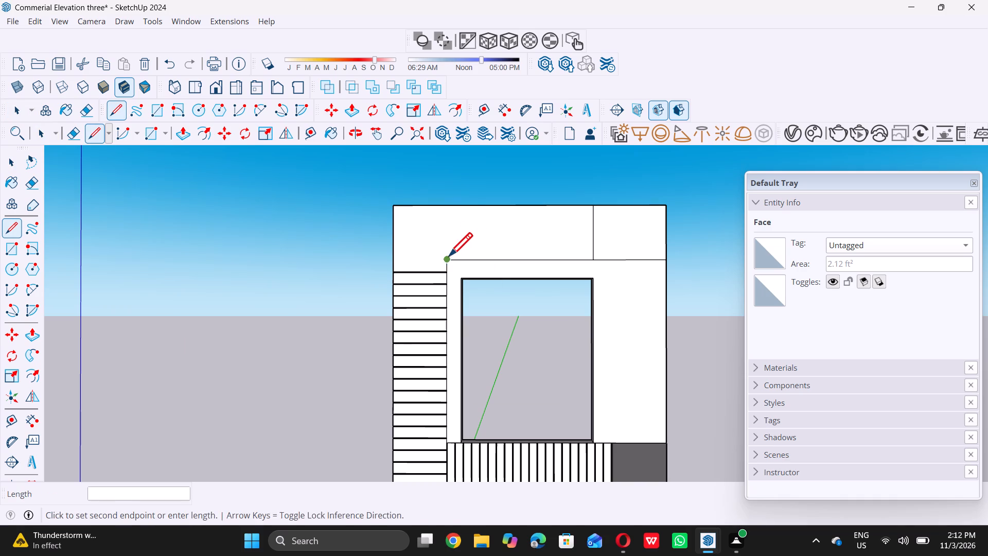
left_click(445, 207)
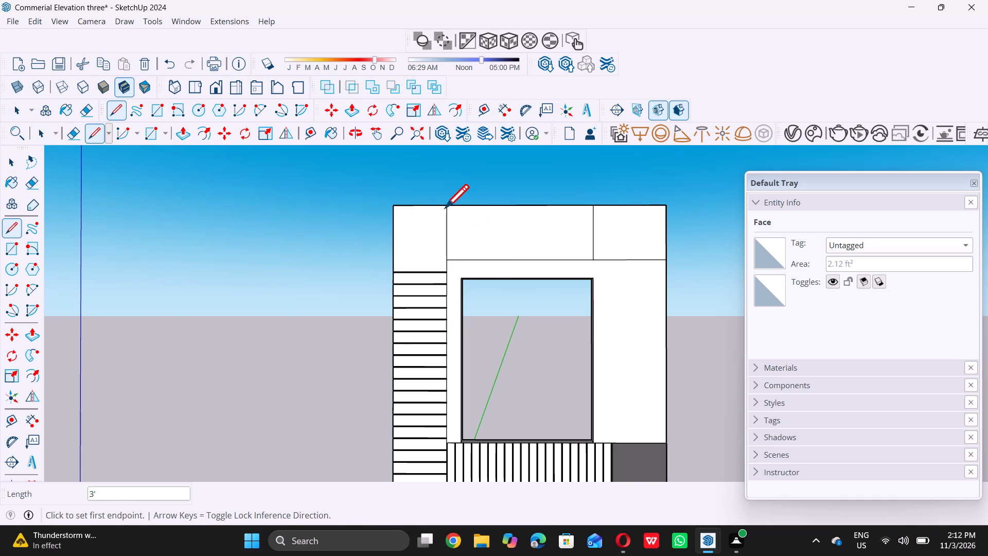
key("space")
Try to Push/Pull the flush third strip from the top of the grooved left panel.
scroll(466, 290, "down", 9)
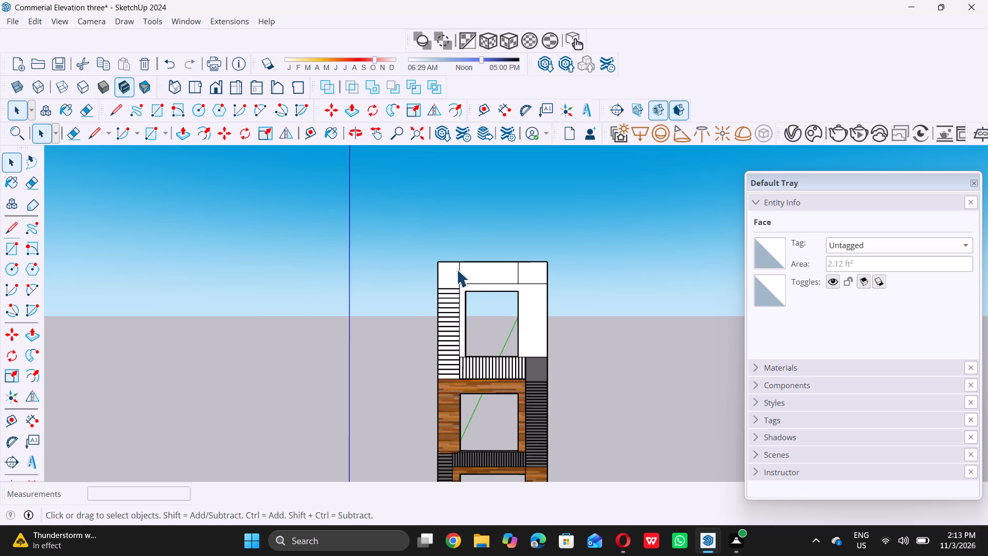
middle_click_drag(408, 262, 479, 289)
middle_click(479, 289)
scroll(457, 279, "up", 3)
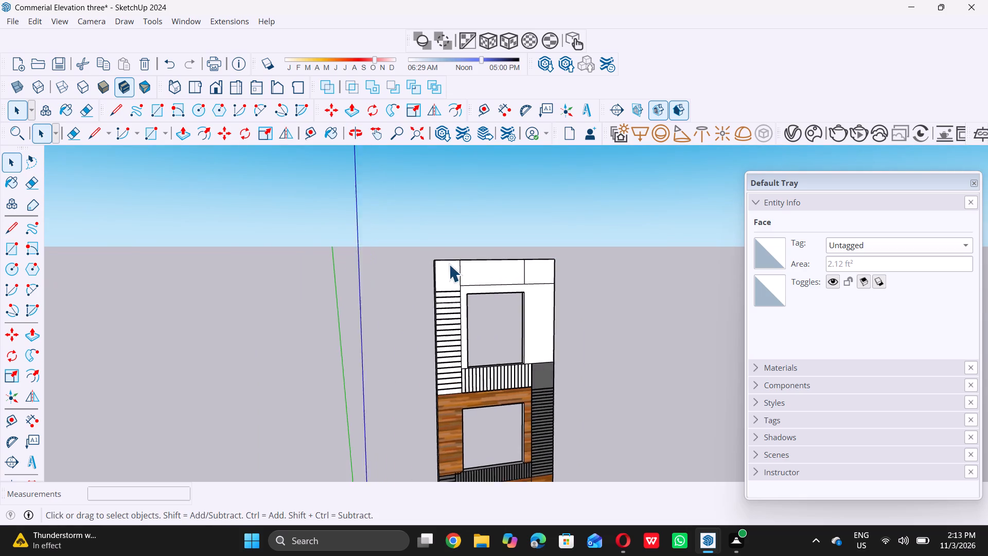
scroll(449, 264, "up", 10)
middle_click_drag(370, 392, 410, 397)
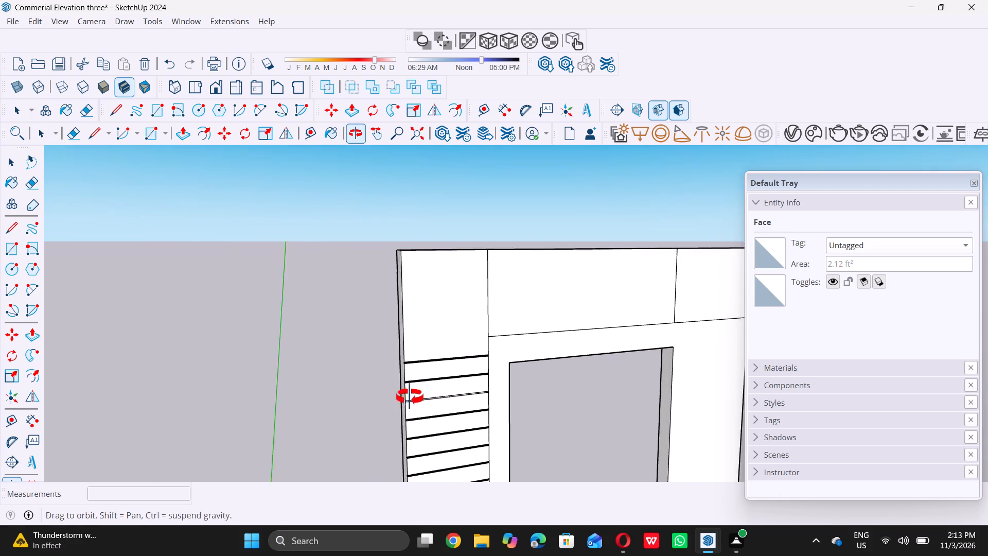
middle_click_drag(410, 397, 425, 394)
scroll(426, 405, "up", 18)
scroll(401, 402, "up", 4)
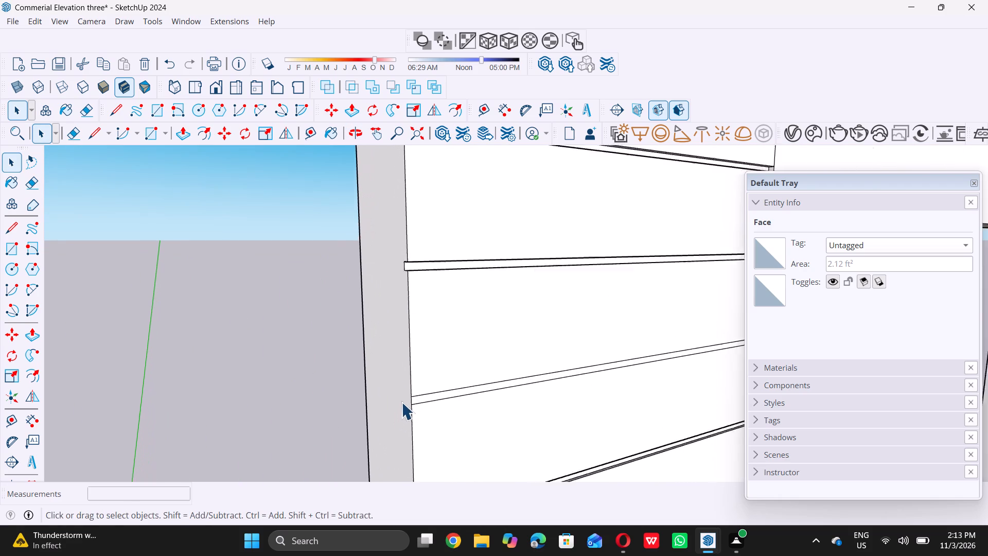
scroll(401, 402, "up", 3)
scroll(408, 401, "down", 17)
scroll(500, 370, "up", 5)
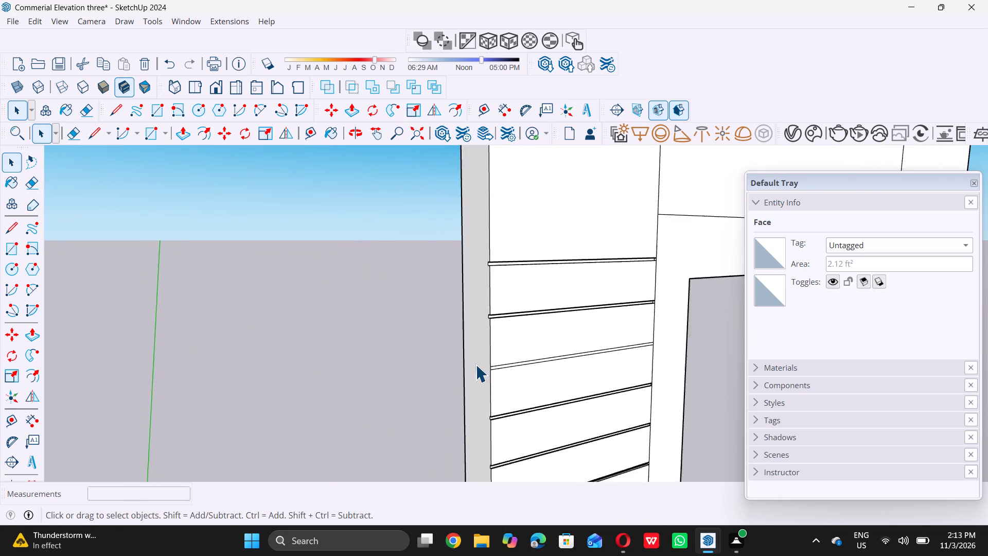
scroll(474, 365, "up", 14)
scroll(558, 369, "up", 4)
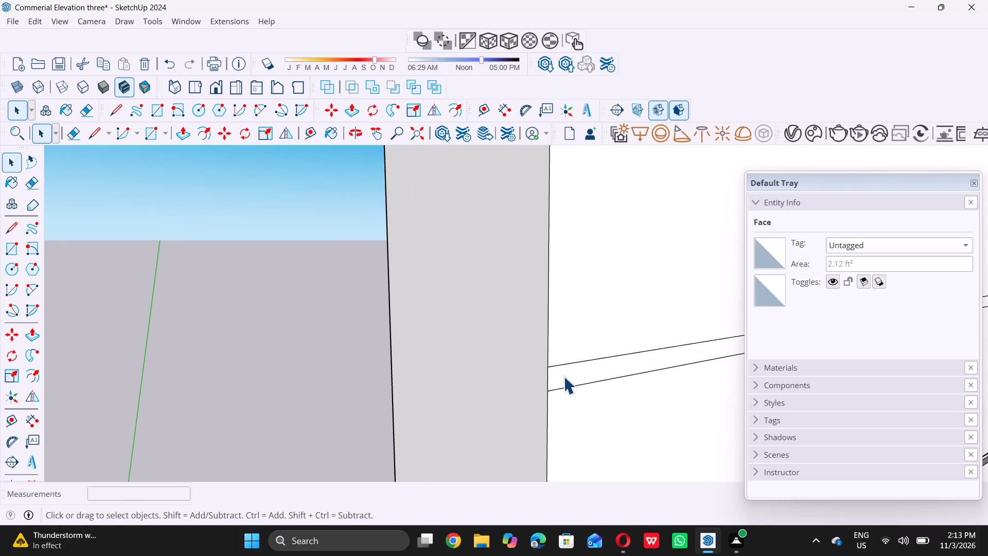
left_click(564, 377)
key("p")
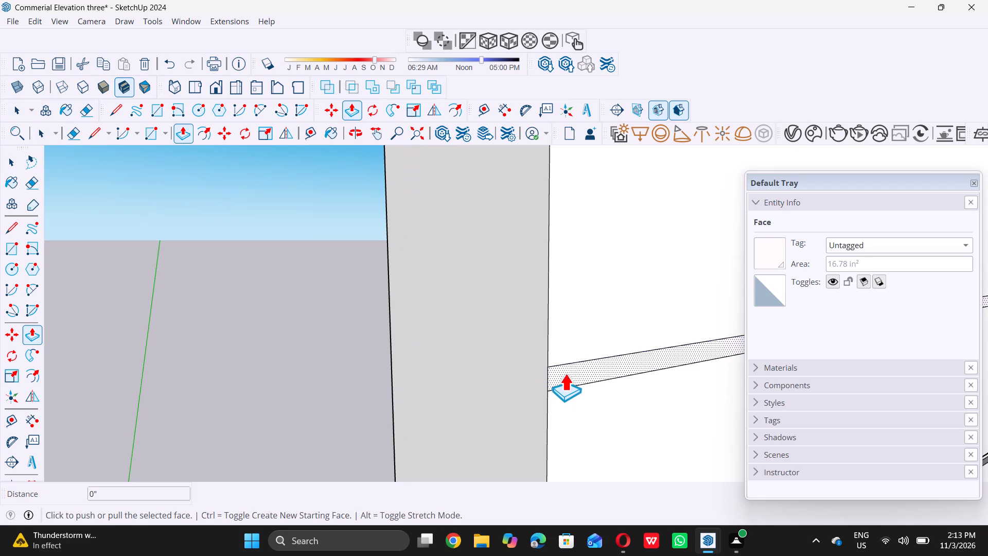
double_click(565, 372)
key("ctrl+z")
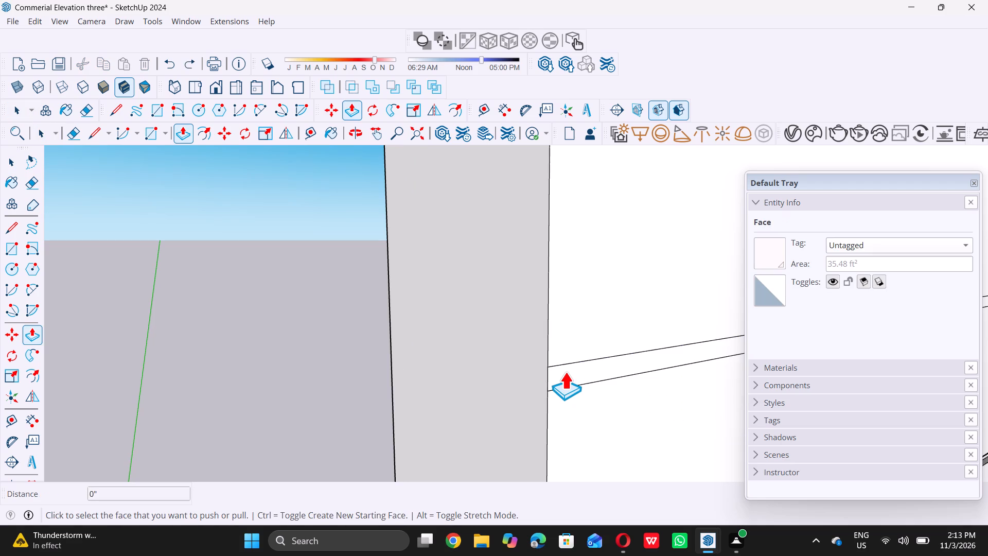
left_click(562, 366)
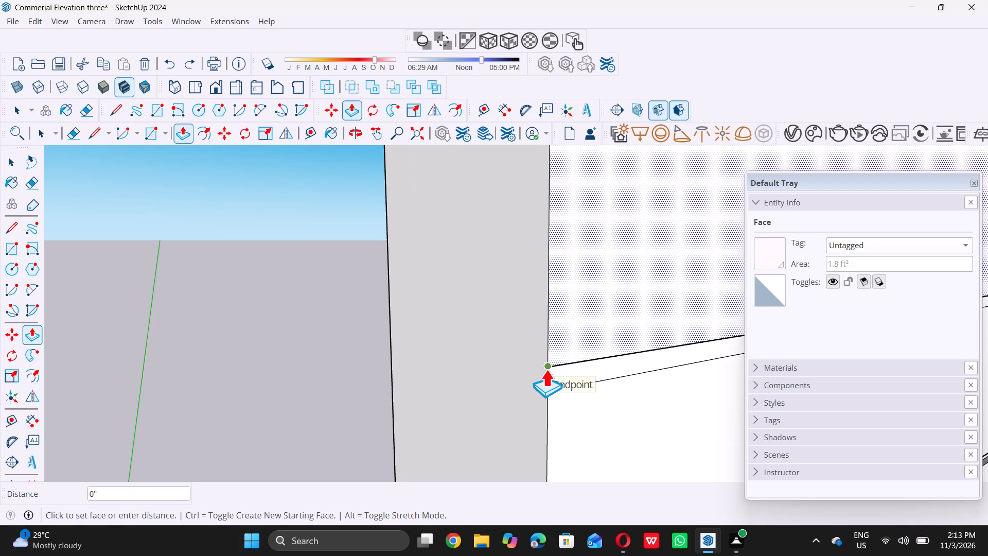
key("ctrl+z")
Push/Pull the flush third strip from the top of the grooved left panel outward by 0.5".
scroll(552, 373, "up", 4)
left_click(561, 369)
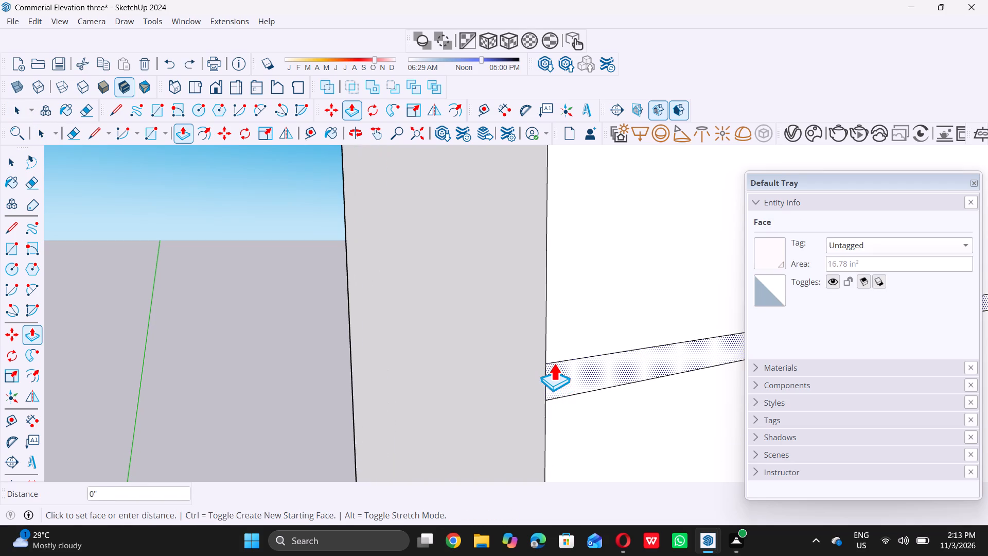
type("0.")
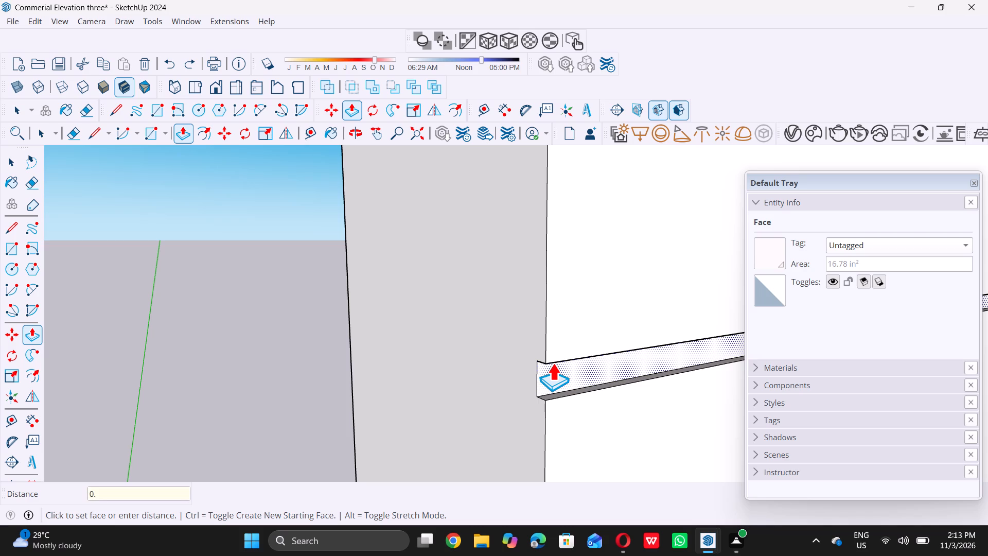
key("5")
key("shift+quotedbl")
key("Return")
key("space")
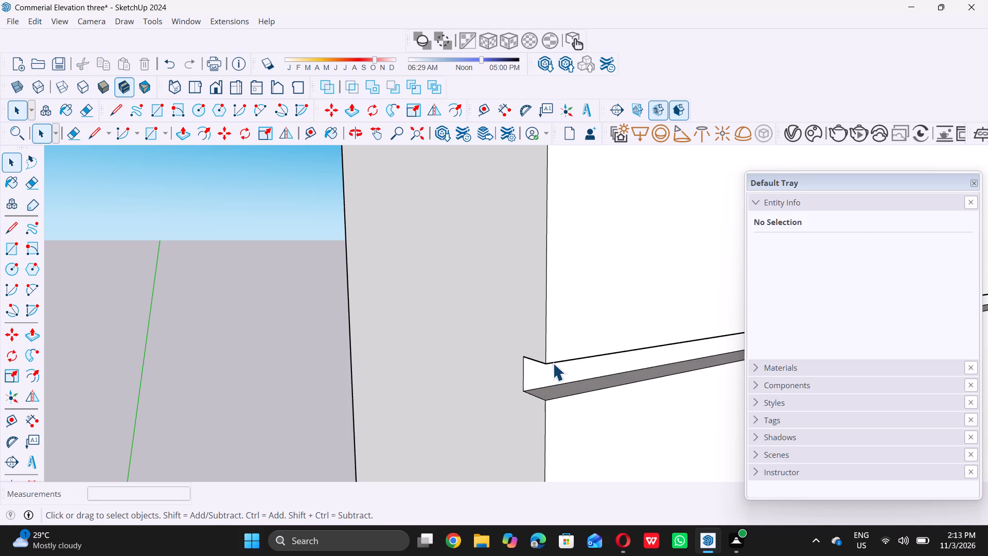
Draw a 3' vertical line from the window frame's upper-left corner up to the tower's top edge.
scroll(553, 363, "down", 20)
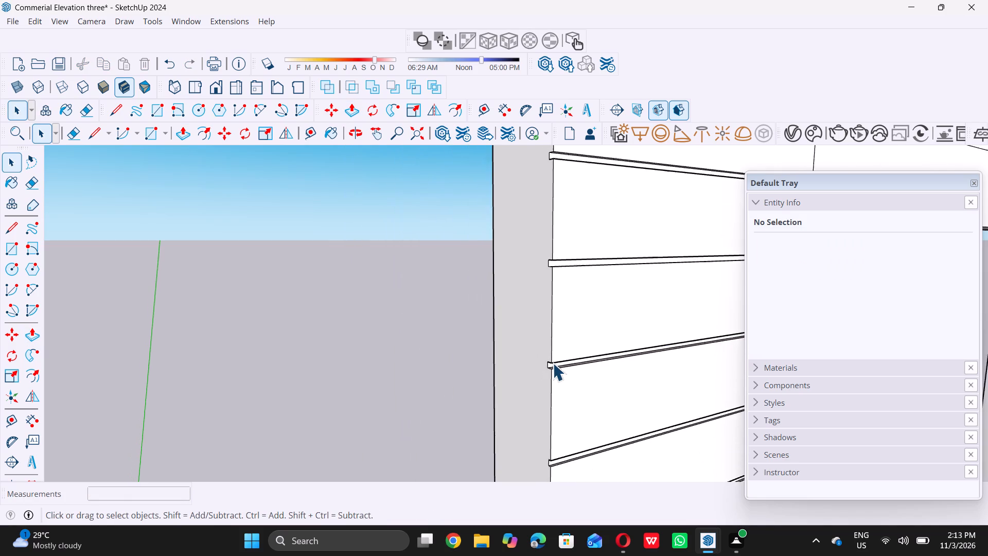
scroll(553, 363, "down", 20)
scroll(553, 363, "down", 4)
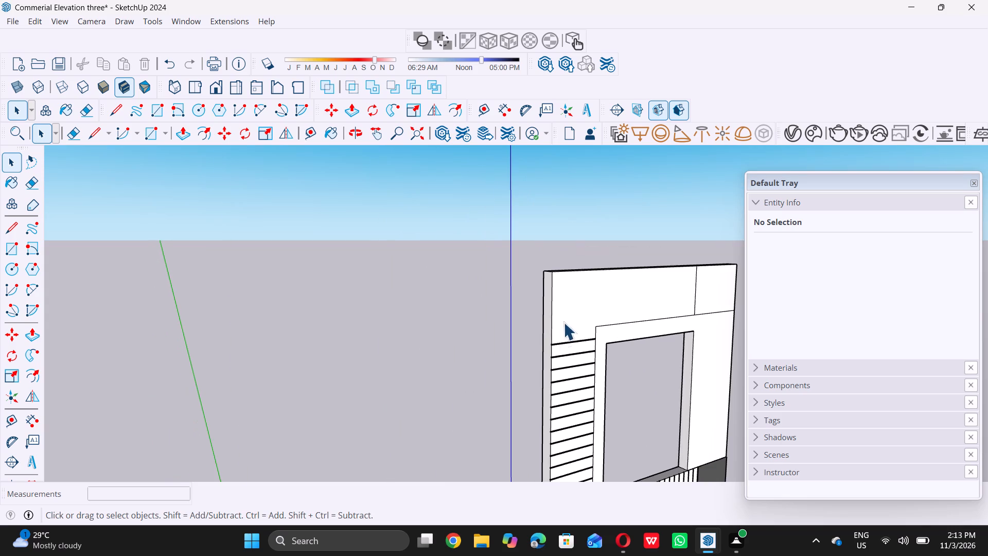
middle_click_drag(599, 309, 444, 284)
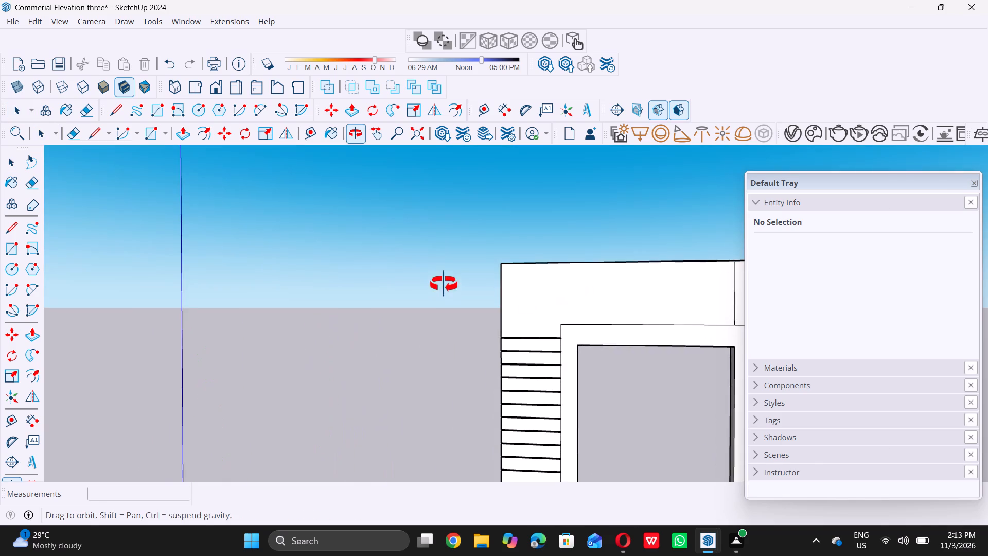
middle_click_drag(444, 284, 444, 284)
middle_click(444, 282)
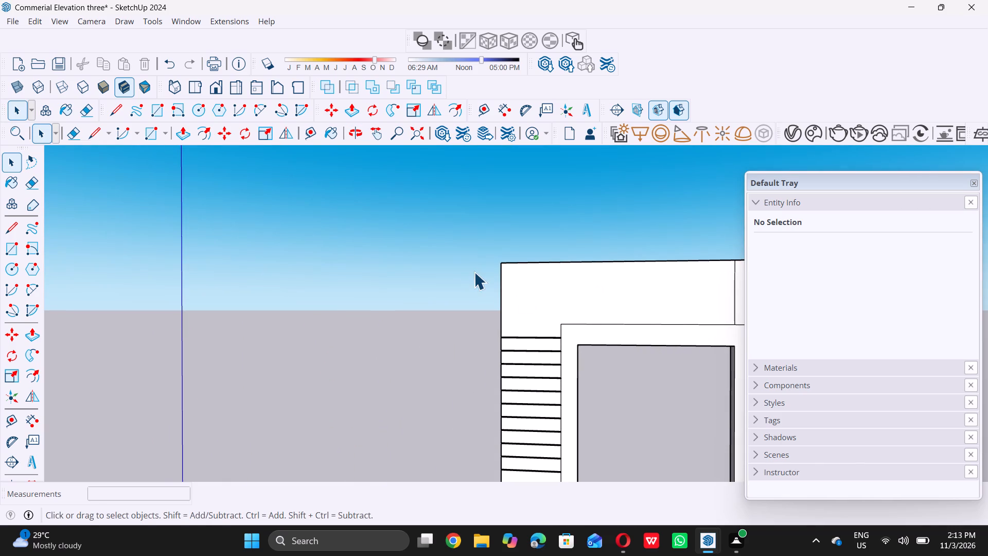
scroll(593, 303, "up", 5)
key("l")
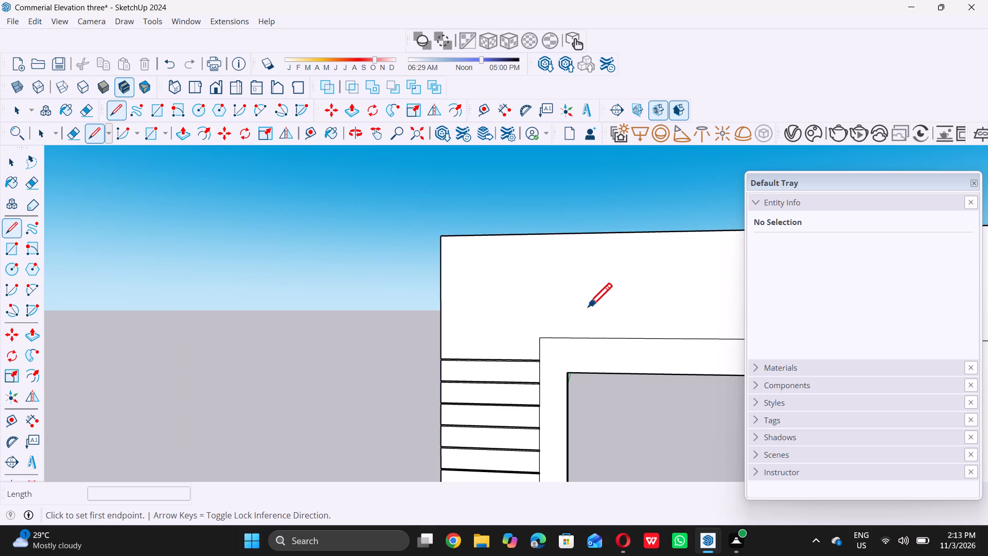
left_click(541, 339)
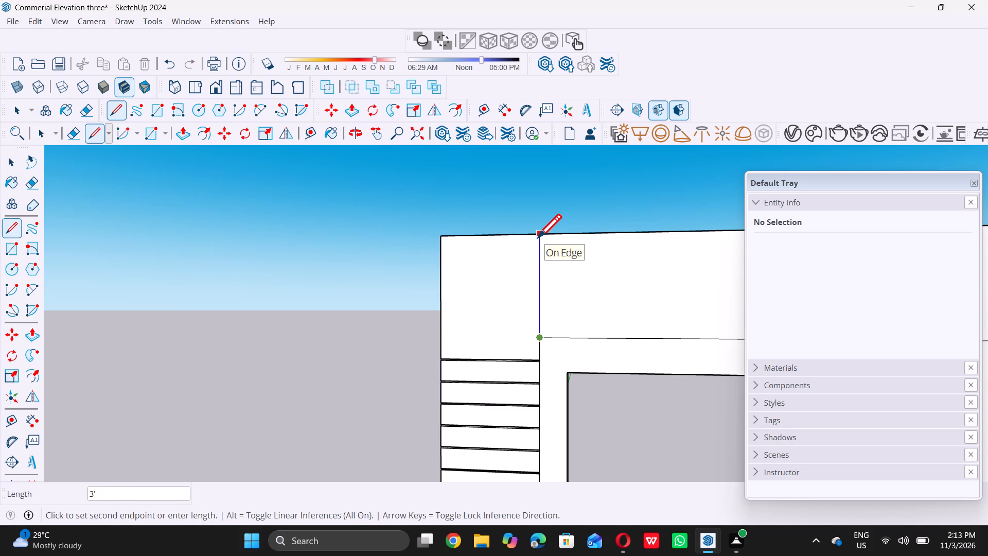
left_click(538, 237)
key("space")
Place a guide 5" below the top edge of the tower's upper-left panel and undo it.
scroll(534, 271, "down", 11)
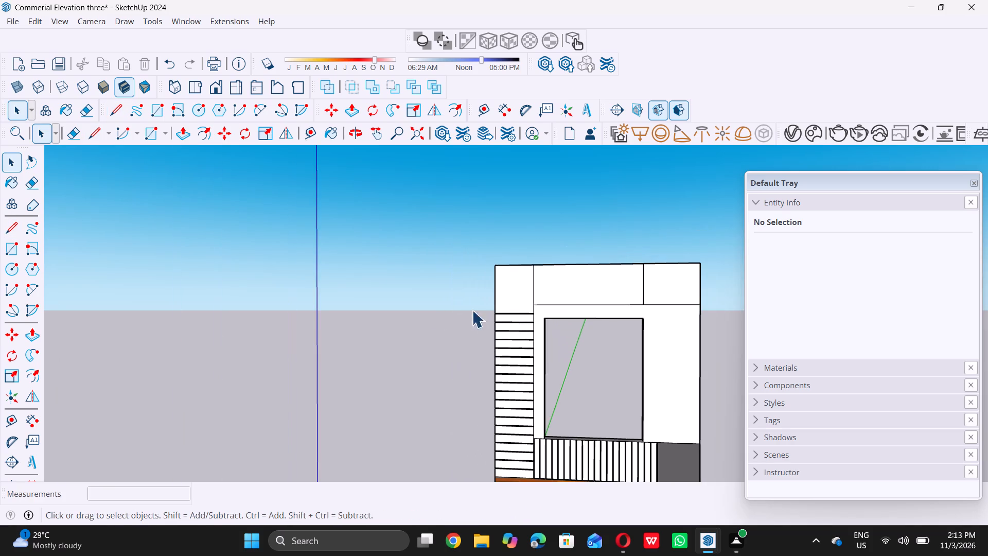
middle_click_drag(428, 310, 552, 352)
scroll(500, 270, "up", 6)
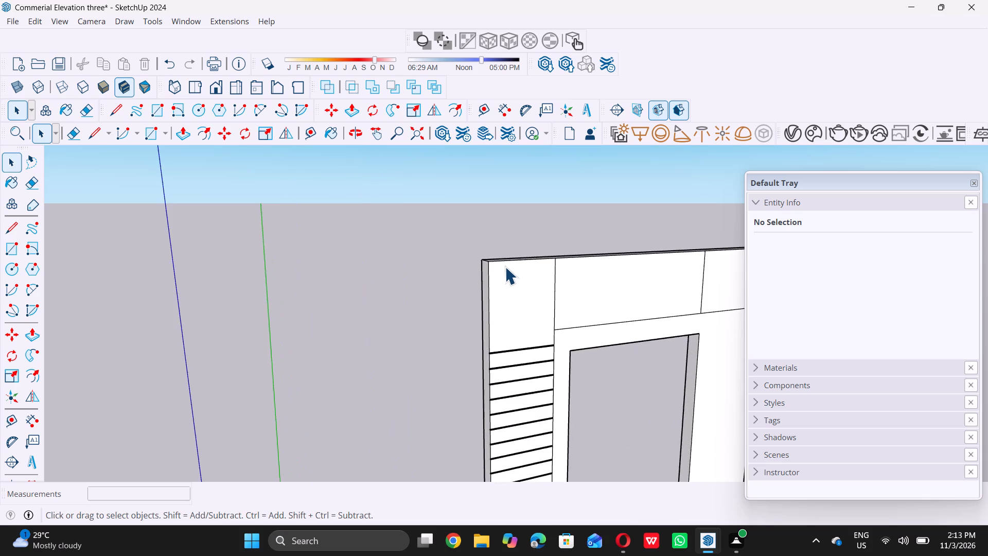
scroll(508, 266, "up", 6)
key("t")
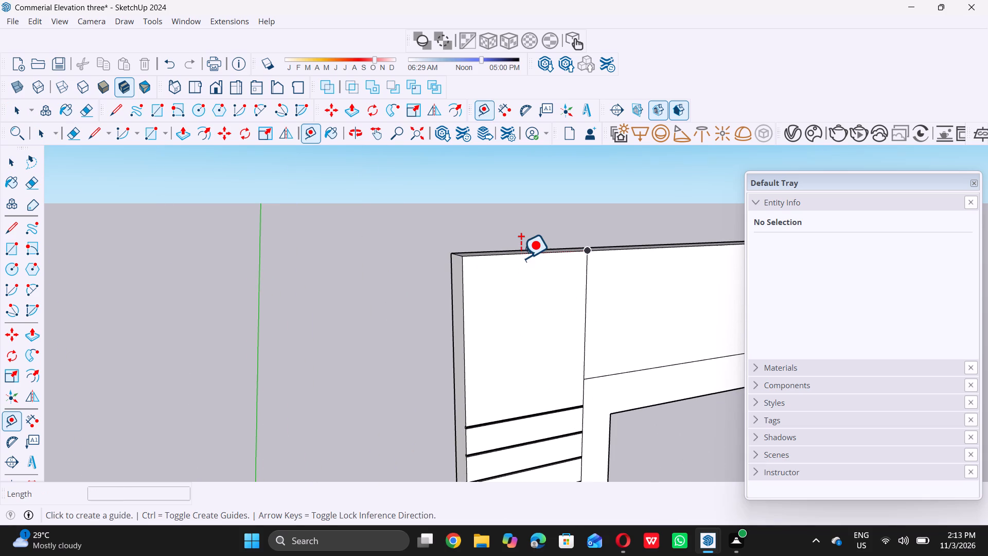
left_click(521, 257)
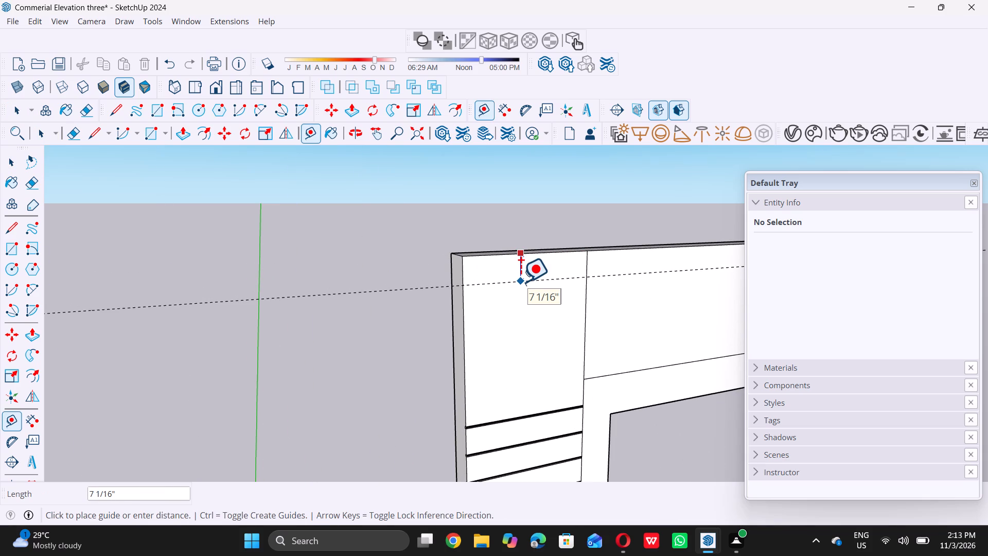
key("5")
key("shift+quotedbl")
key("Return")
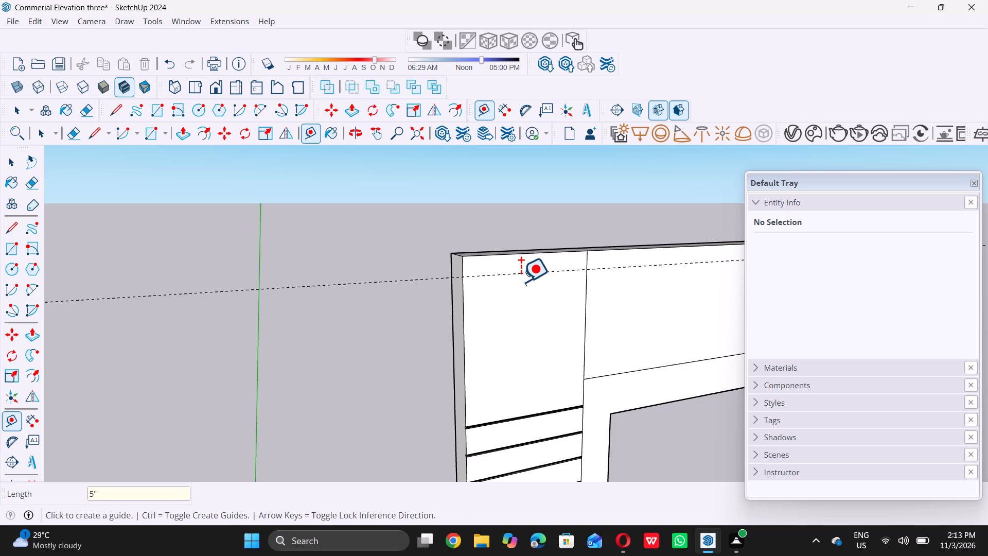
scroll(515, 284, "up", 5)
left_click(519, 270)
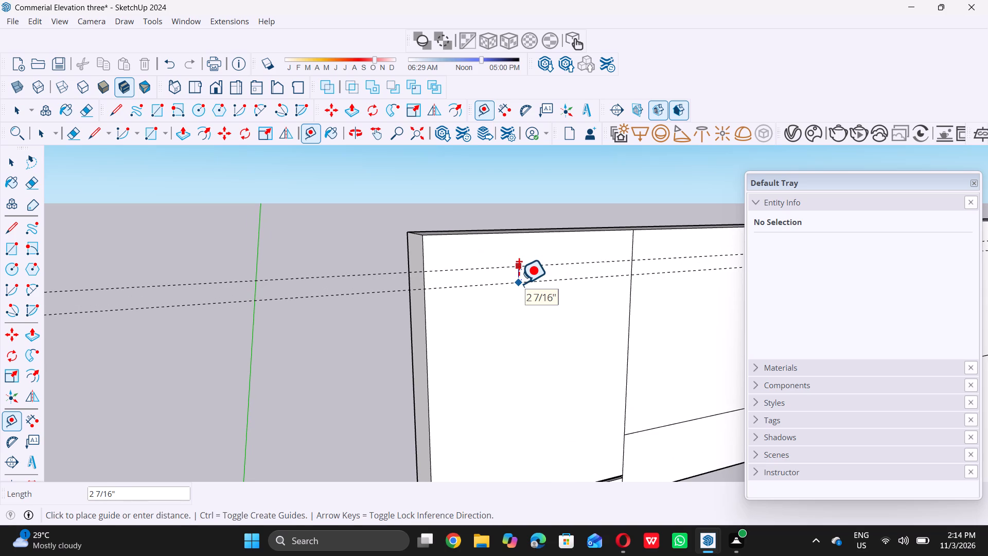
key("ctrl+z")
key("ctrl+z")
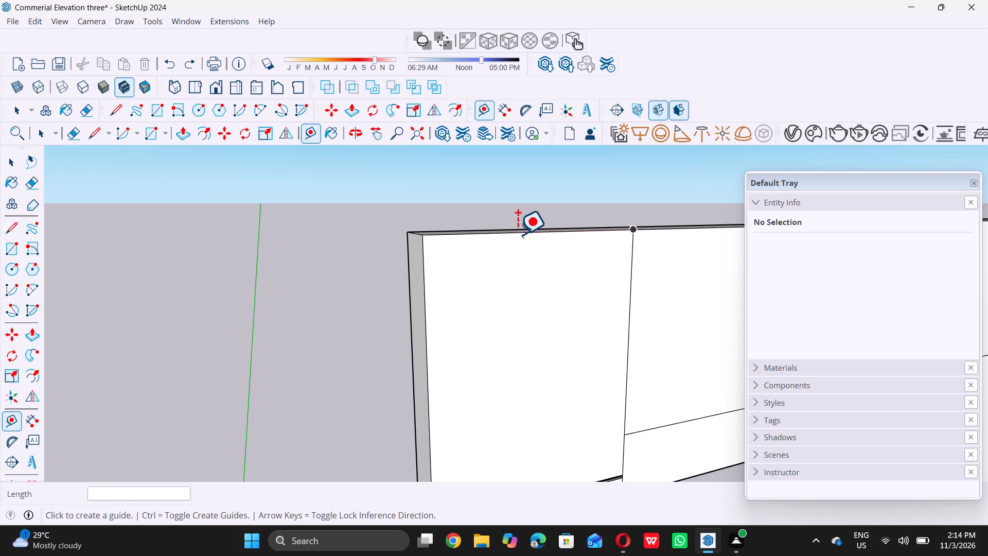
Place a guide 7" below the top edge of the tower's upper-left panel.
left_click(518, 234)
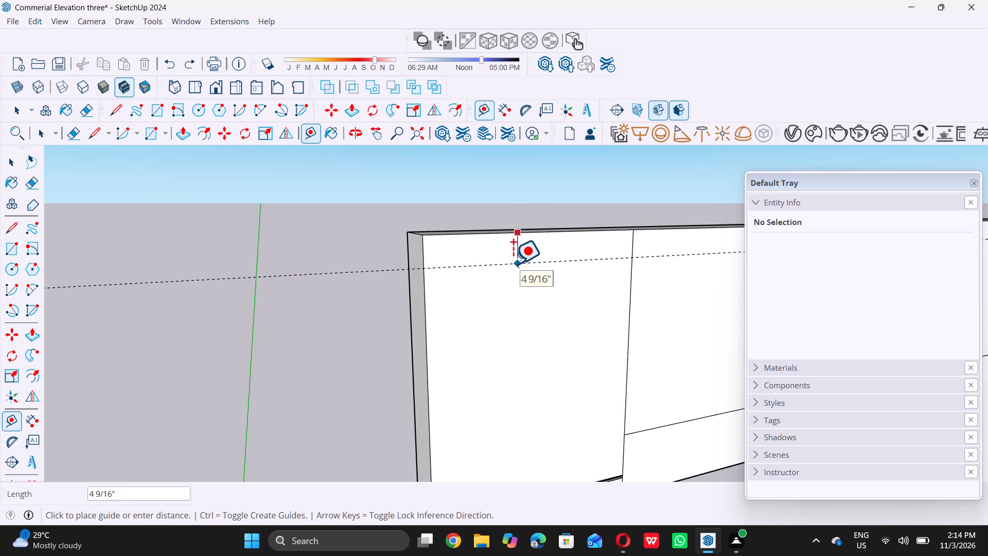
type("7\"")
key("Return")
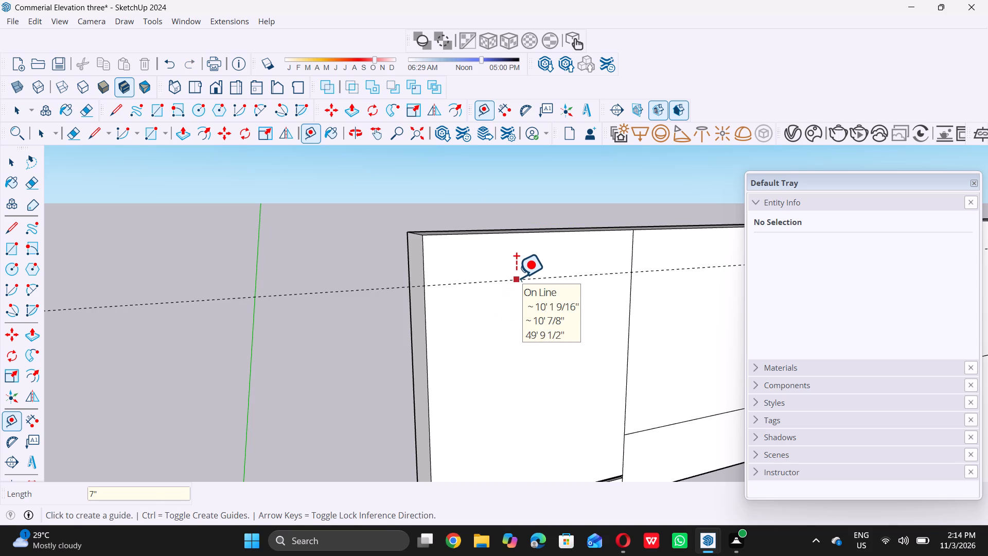
Place a guide 0.5" below the existing 7" guide on the tower's upper-left panel to mark the first groove.
double_click(516, 277)
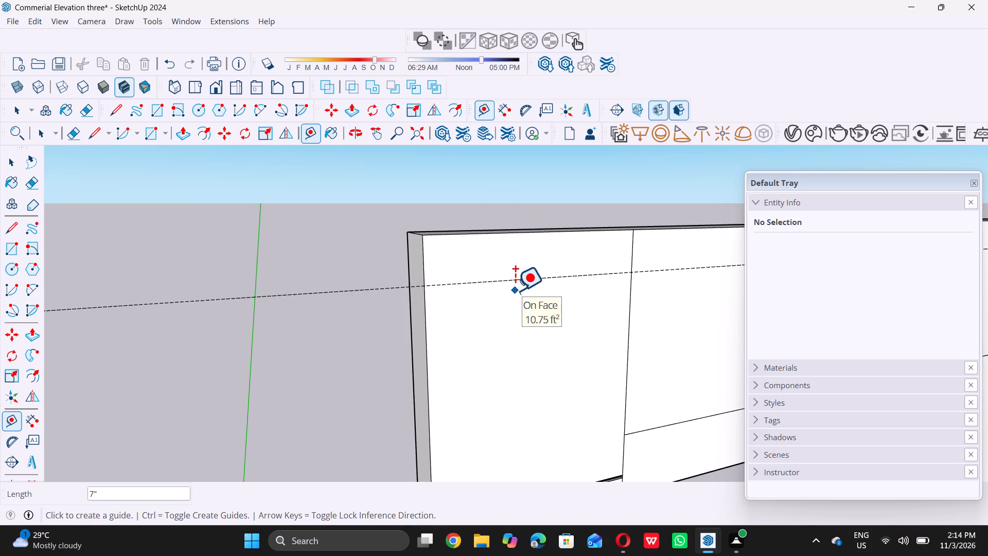
key("ctrl+z")
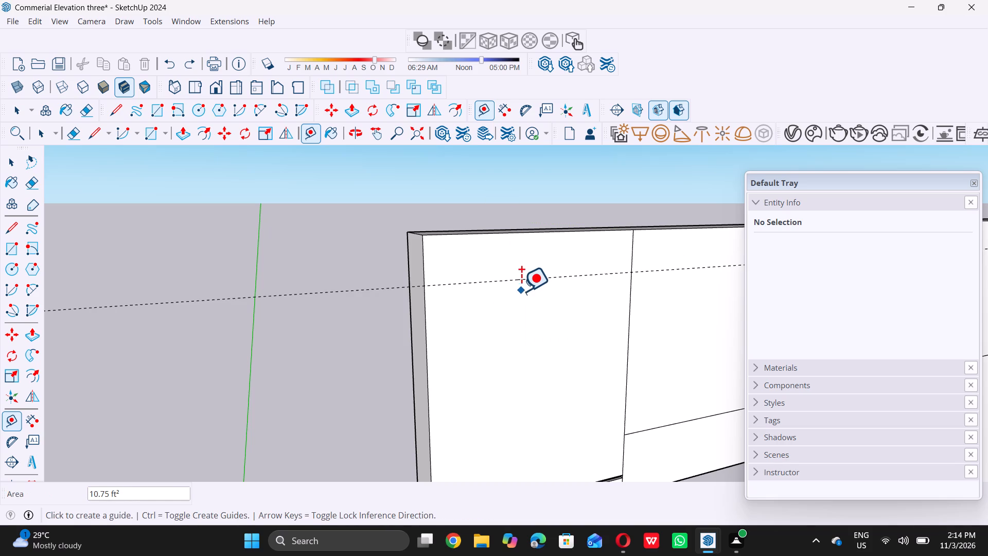
left_click(518, 277)
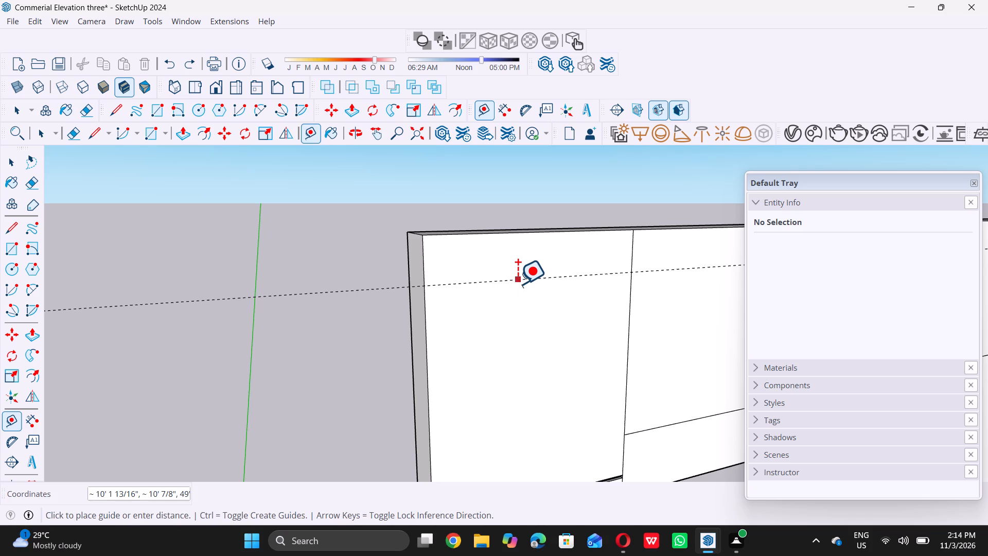
type("0.5")
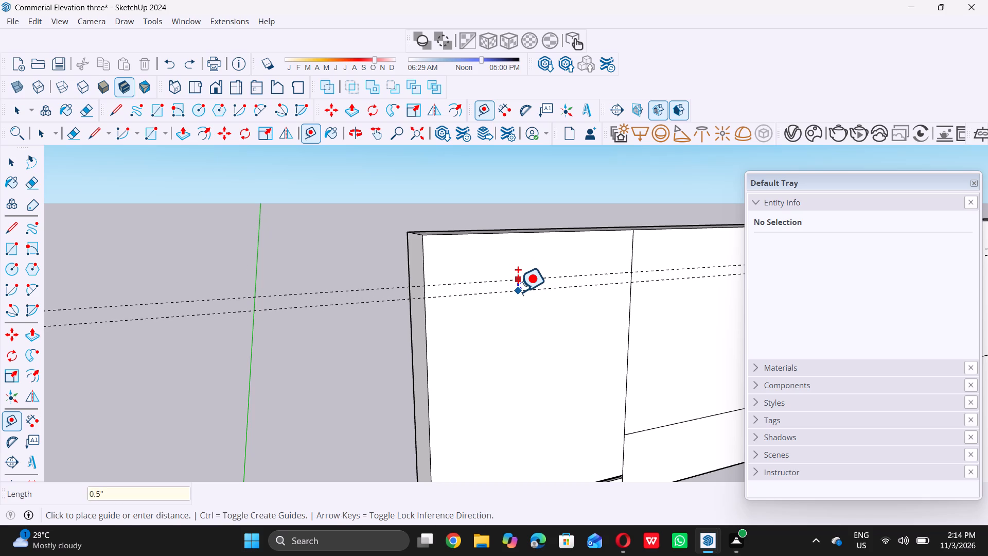
key("shift+quotedbl")
key("Return")
Place a guide 7" below the lower line of the first groove guide pair on the upper-left panel.
scroll(518, 291, "down", 2)
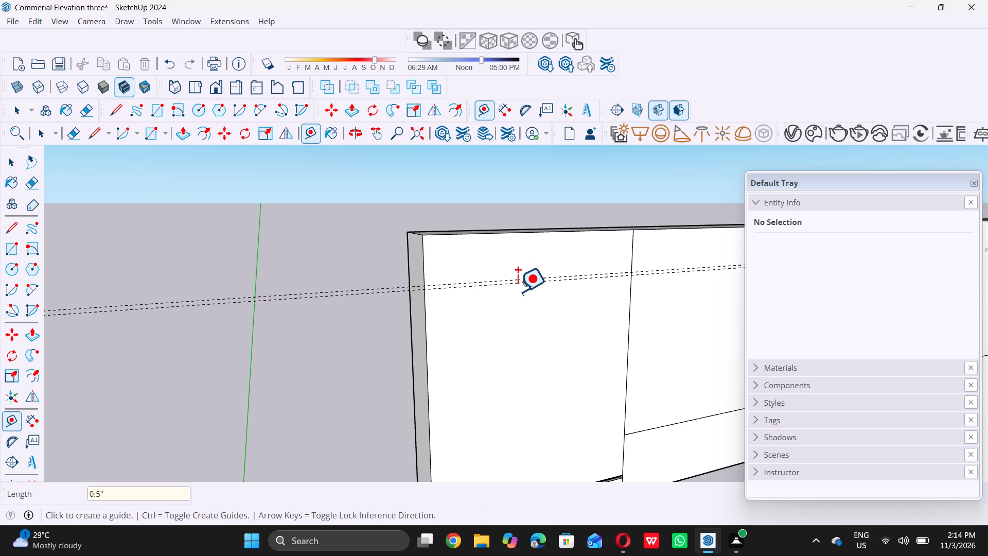
scroll(518, 291, "down", 7)
scroll(515, 325, "up", 6)
scroll(470, 267, "up", 9)
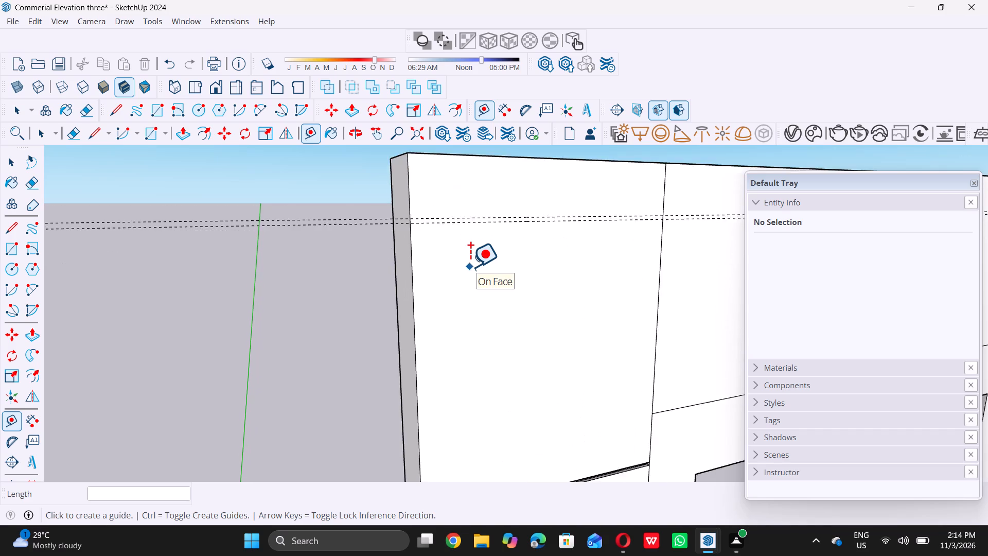
scroll(470, 267, "up", 4)
left_click(500, 176)
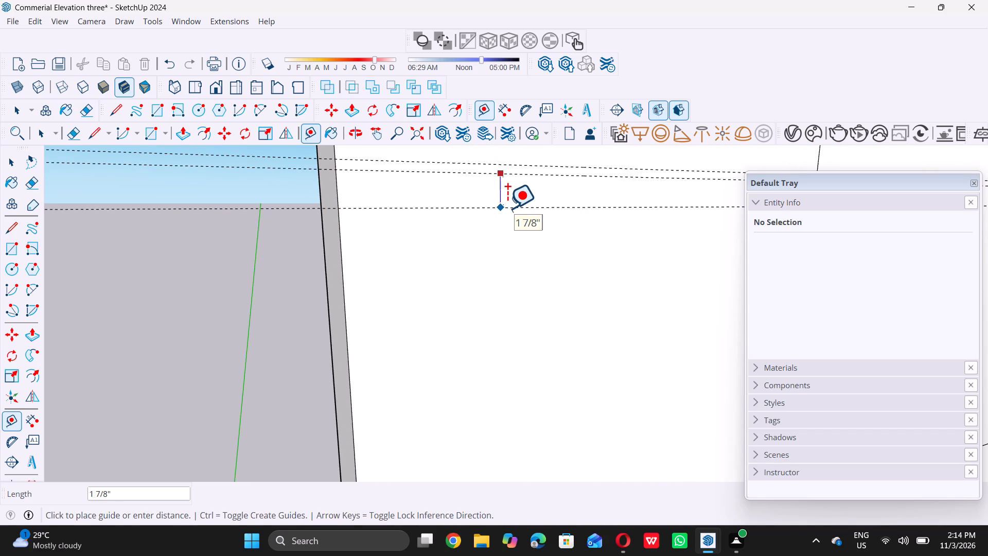
key("7")
key("shift+quotedbl")
key("Return")
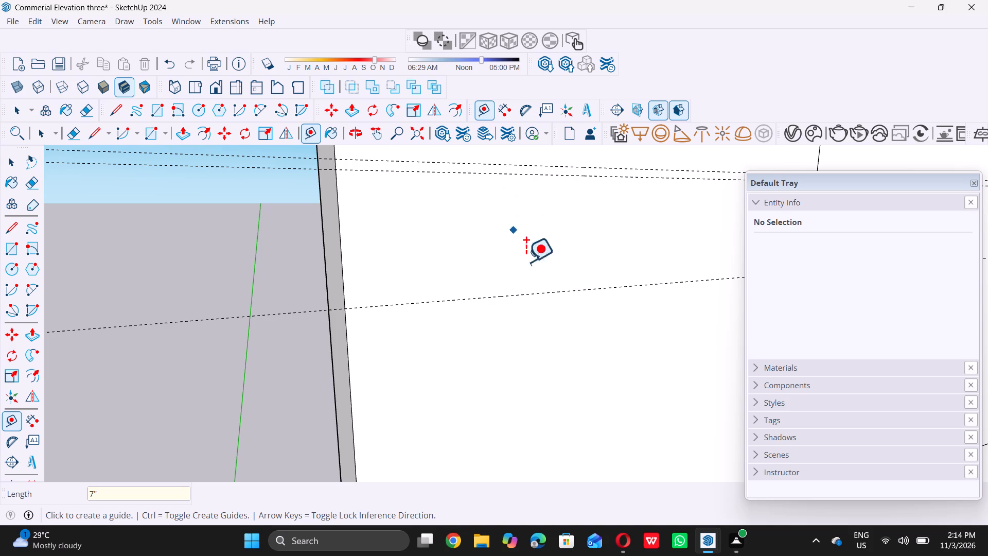
Place a guide 0.5" below the newest 7" guide to complete the second groove pair on the upper-left panel.
double_click(542, 294)
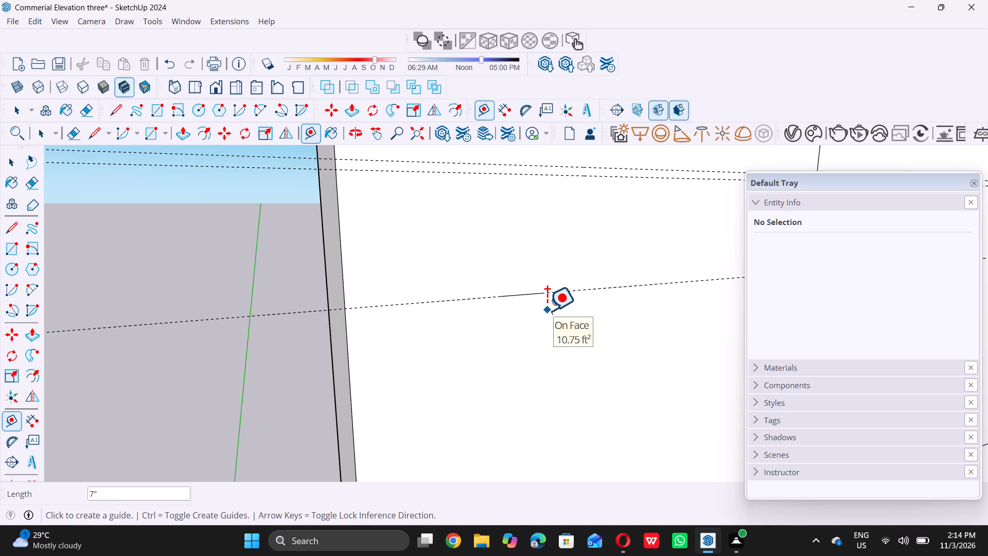
key("ctrl+z")
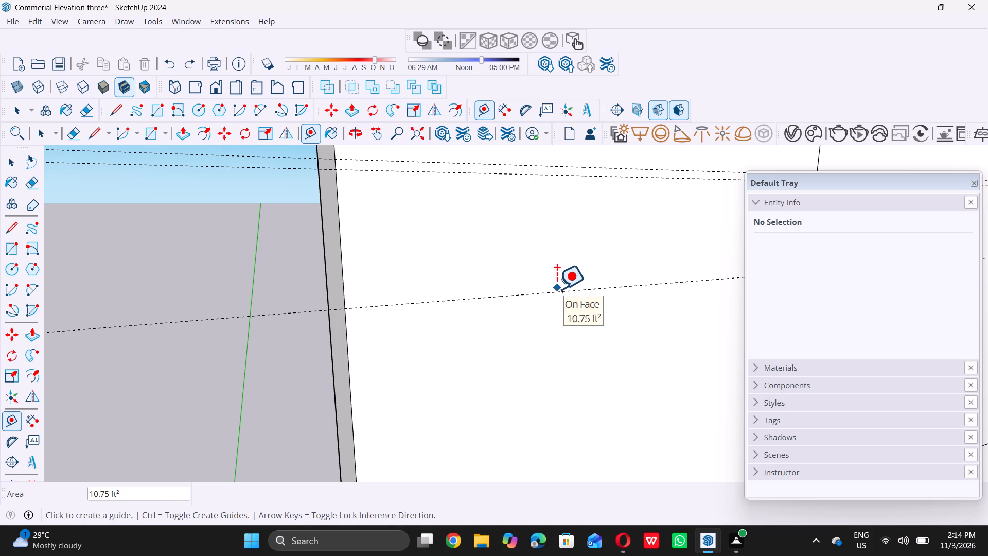
left_click(555, 292)
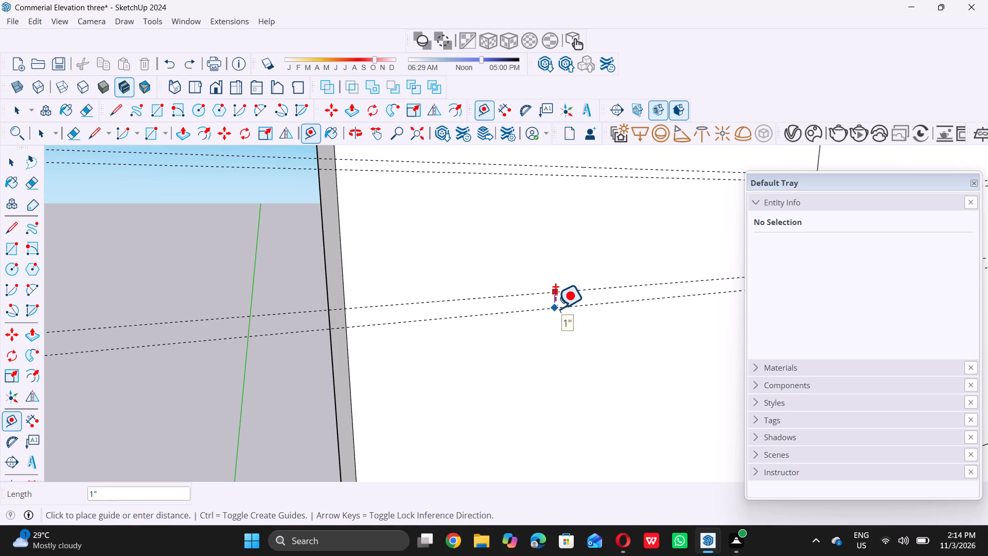
type("0.5")
key("shift+quotedbl")
key("Return")
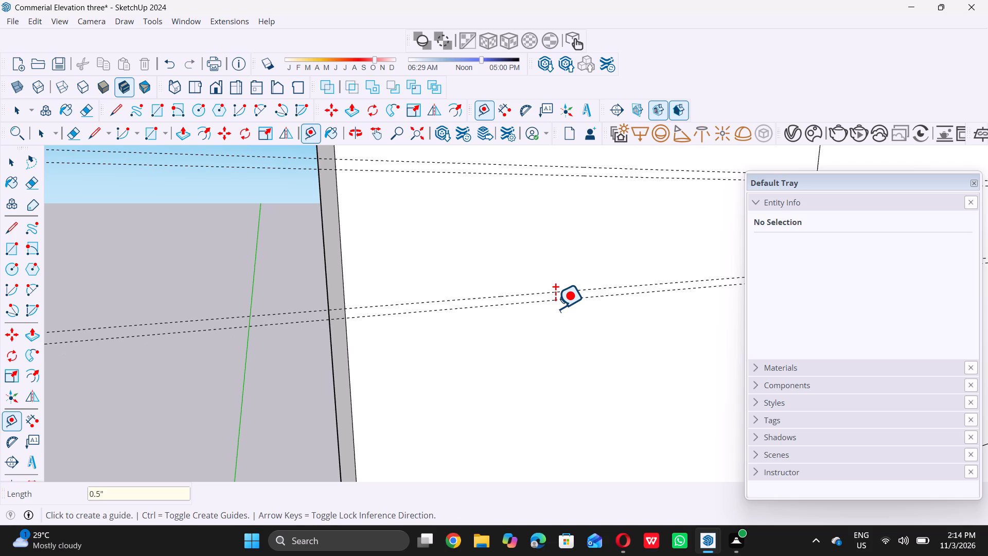
Place a guide 7" below the lower line of the second groove guide pair on the upper-left panel.
scroll(526, 364, "up", 5)
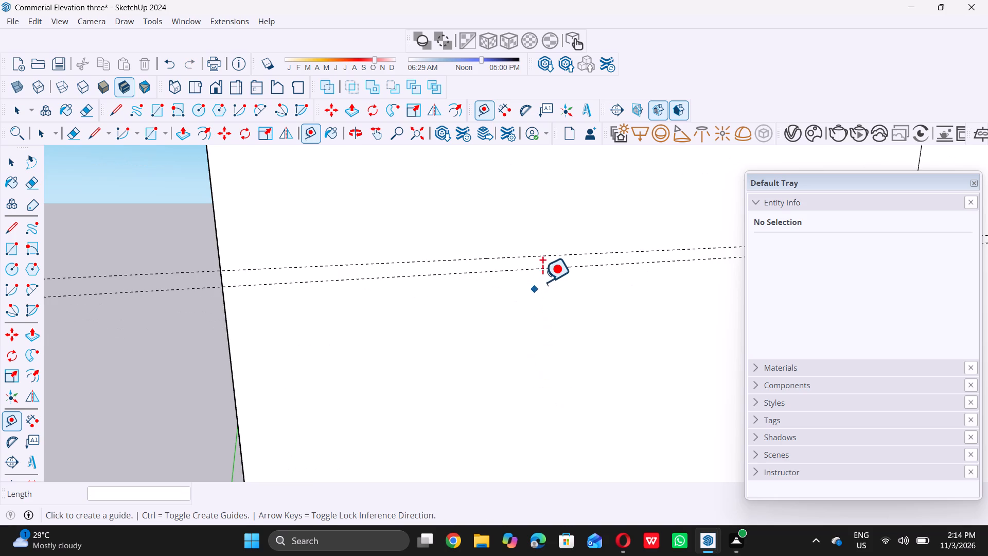
double_click(549, 269)
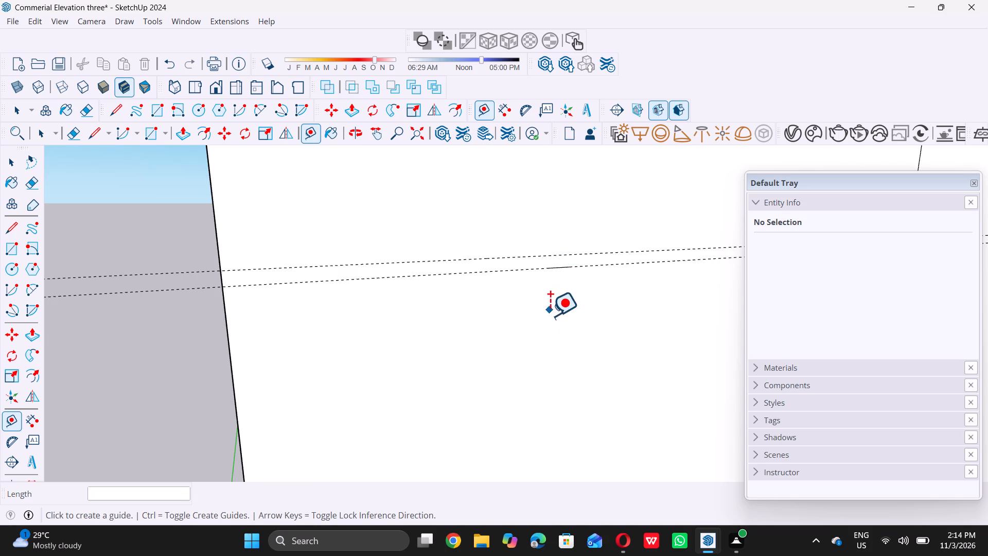
key("ctrl+z")
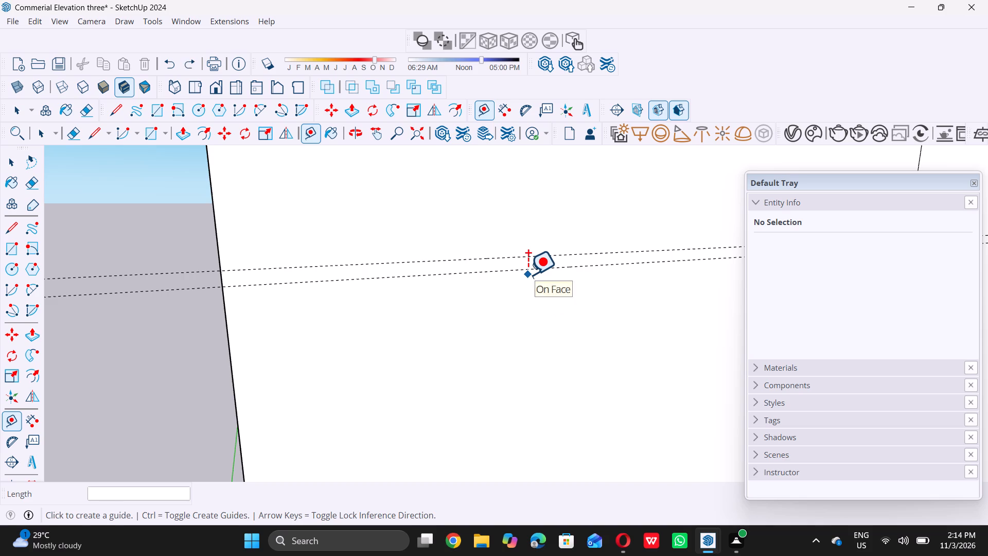
left_click(523, 269)
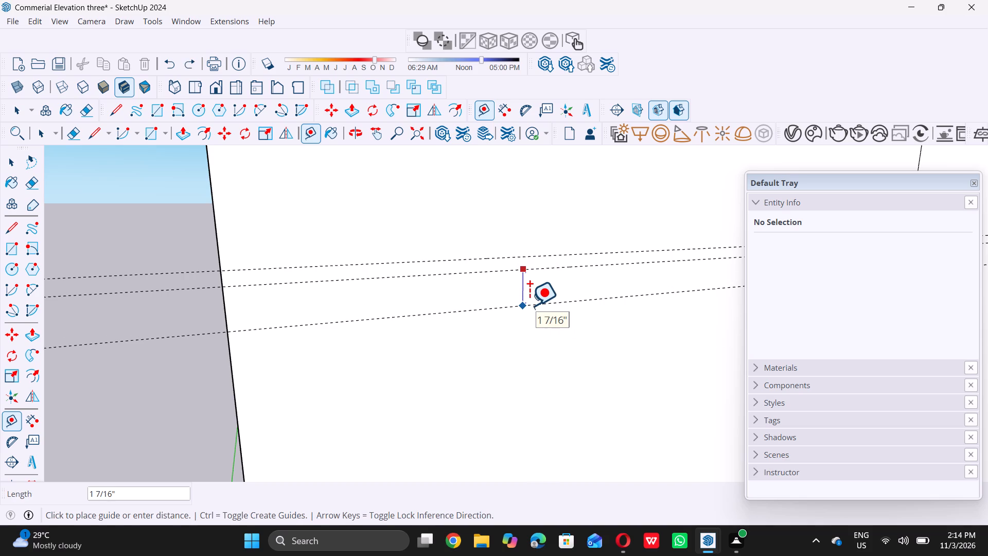
key("7")
key("shift+quotedbl")
key("Return")
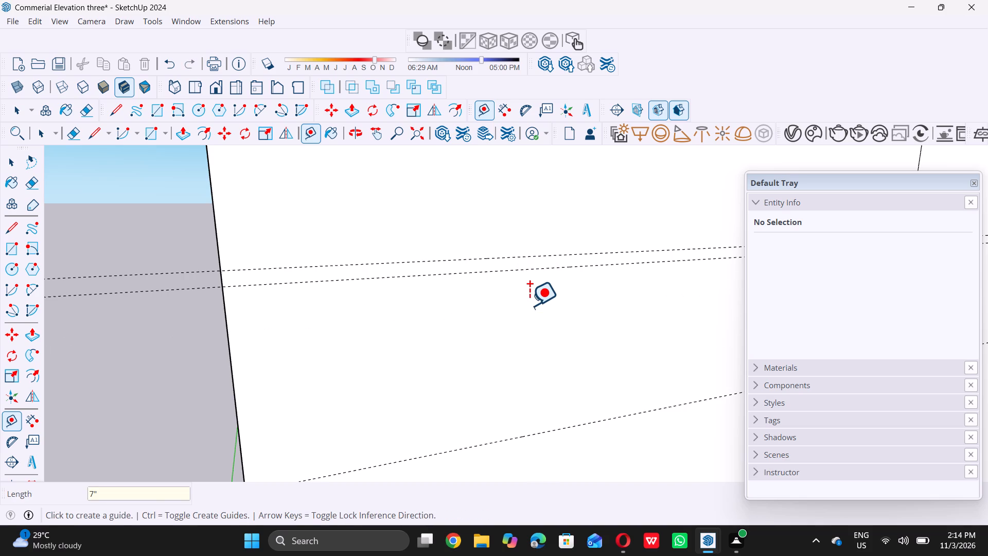
Place a guide 0.5" below the lowest guide to complete the third groove pair on the upper-left panel.
scroll(530, 305, "down", 20)
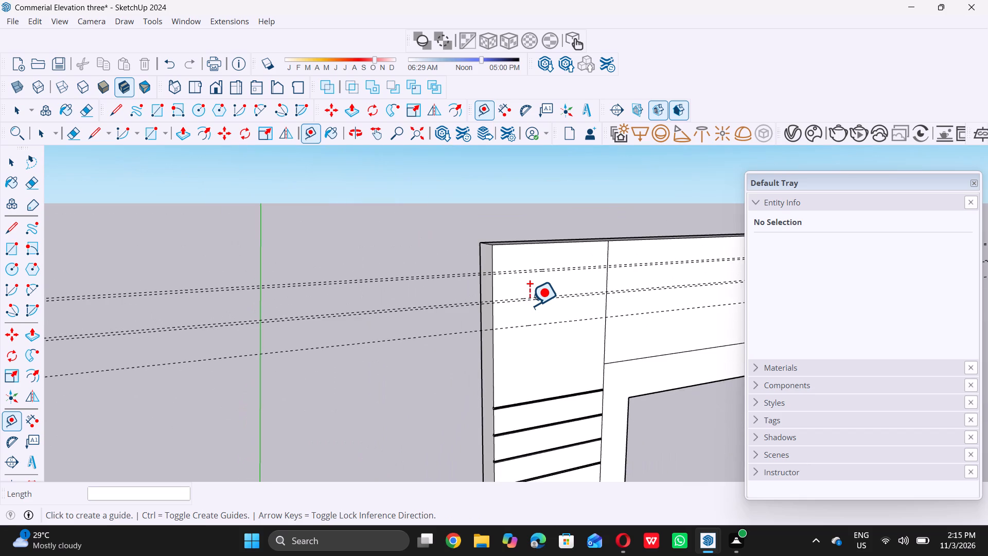
scroll(521, 357, "up", 4)
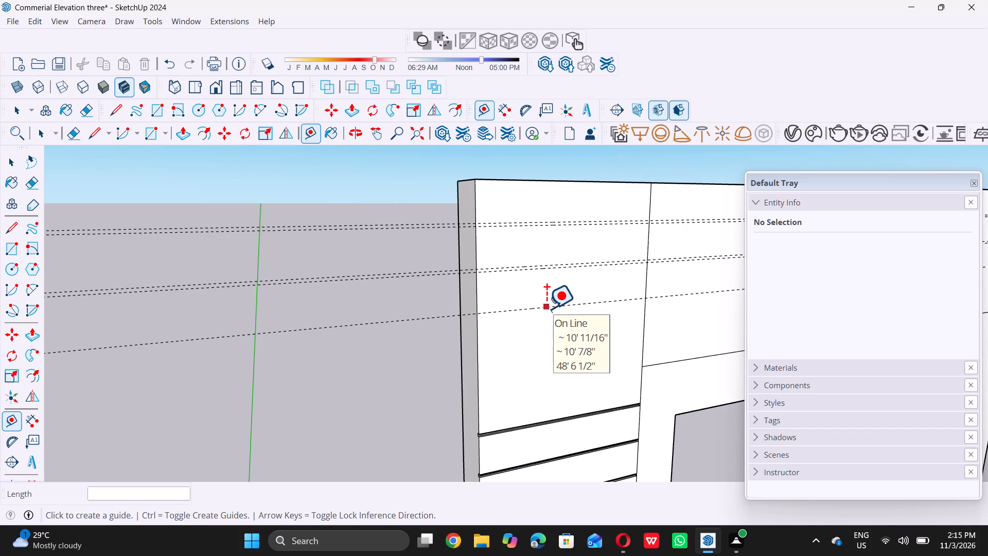
double_click(546, 308)
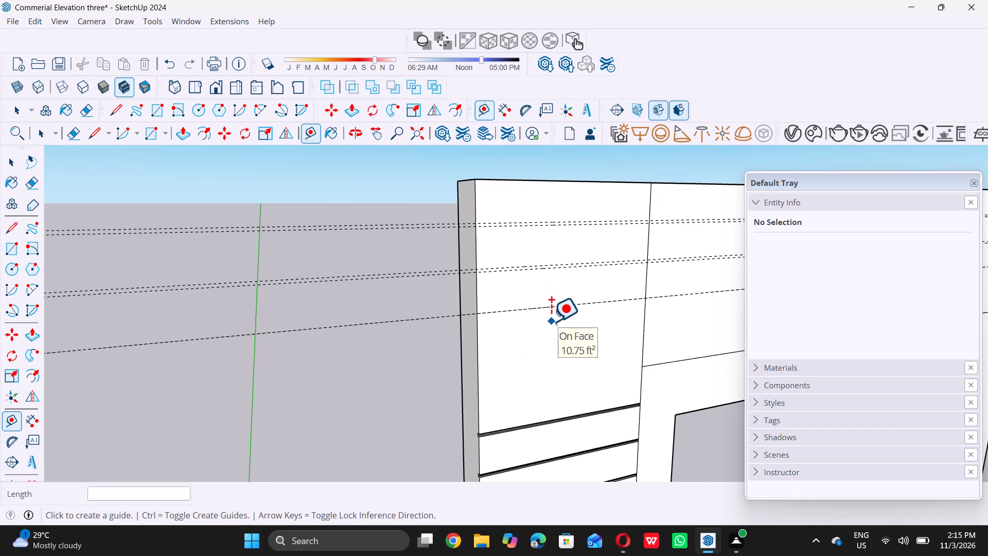
key("ctrl+z")
scroll(551, 322, "up", 5)
left_click(549, 295)
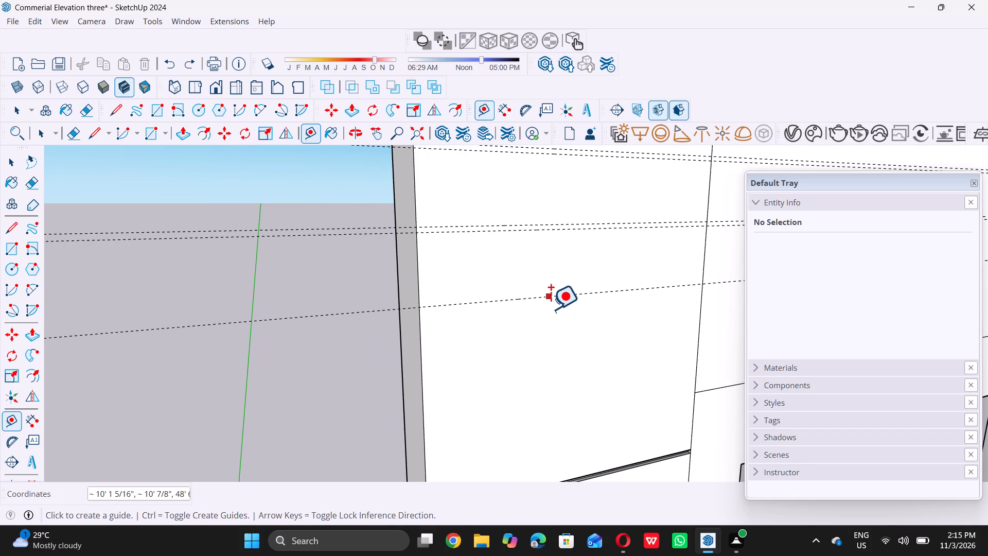
type("0.5")
key("shift+quotedbl")
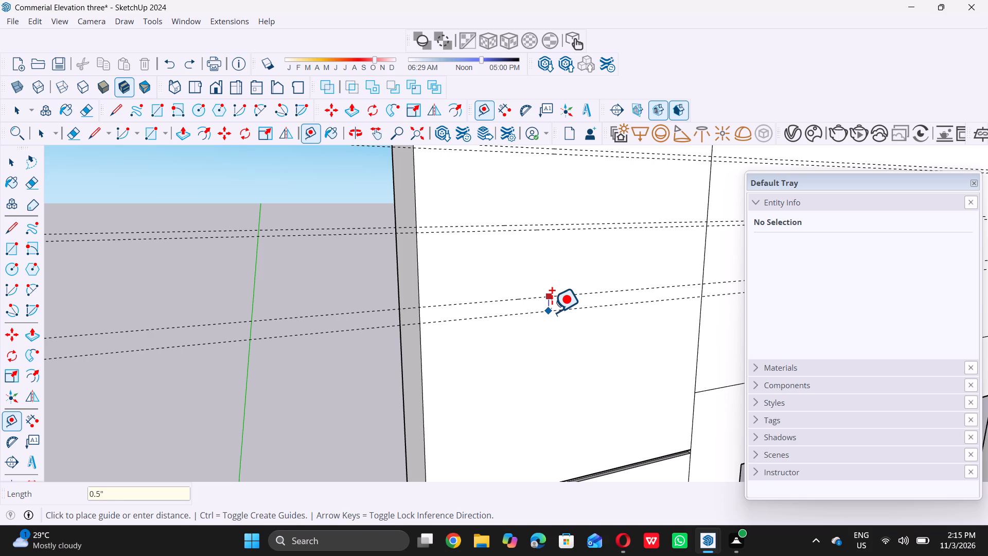
key("Return")
Place a guide 7" below the lower line of the third groove guide pair on the upper-left panel.
scroll(552, 312, "down", 7)
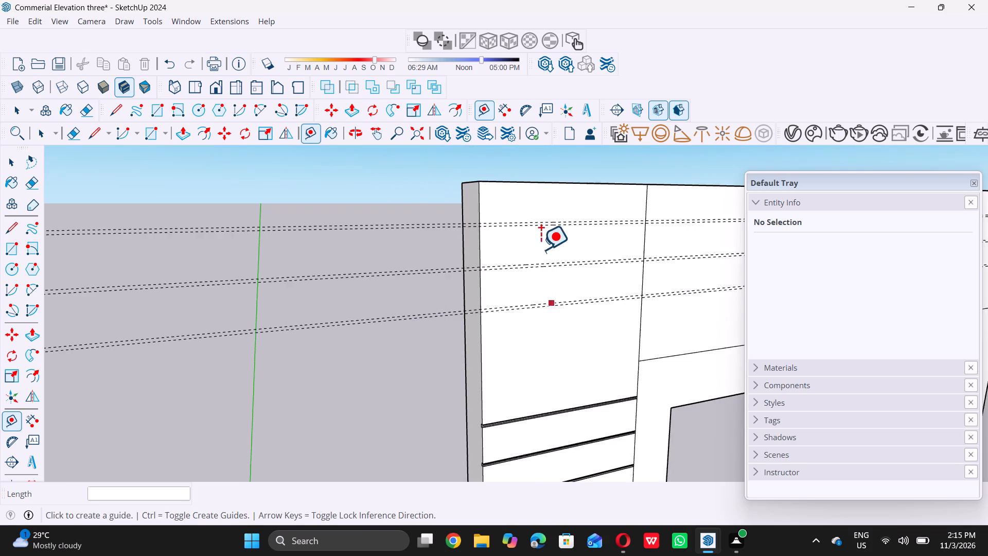
scroll(541, 249, "down", 4)
scroll(537, 318, "up", 17)
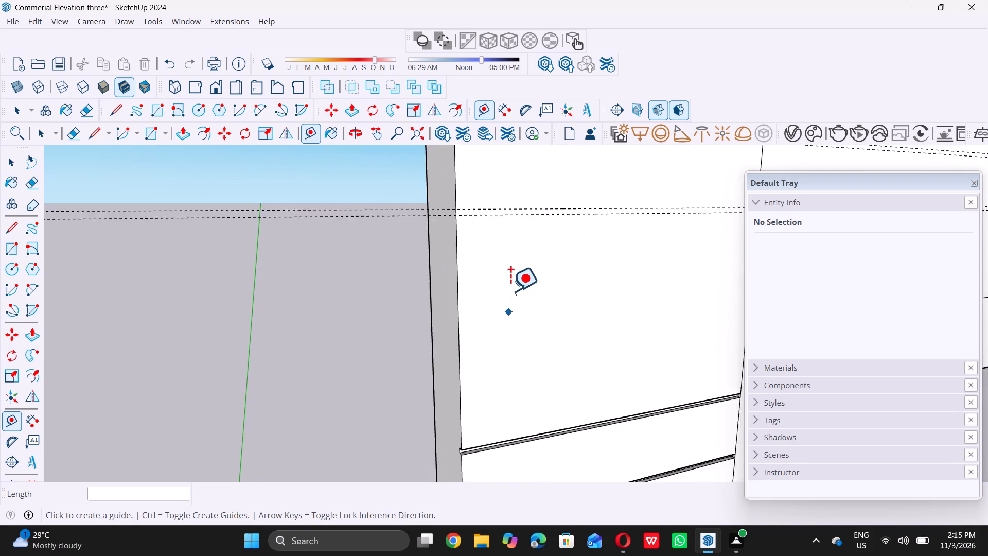
left_click(546, 193)
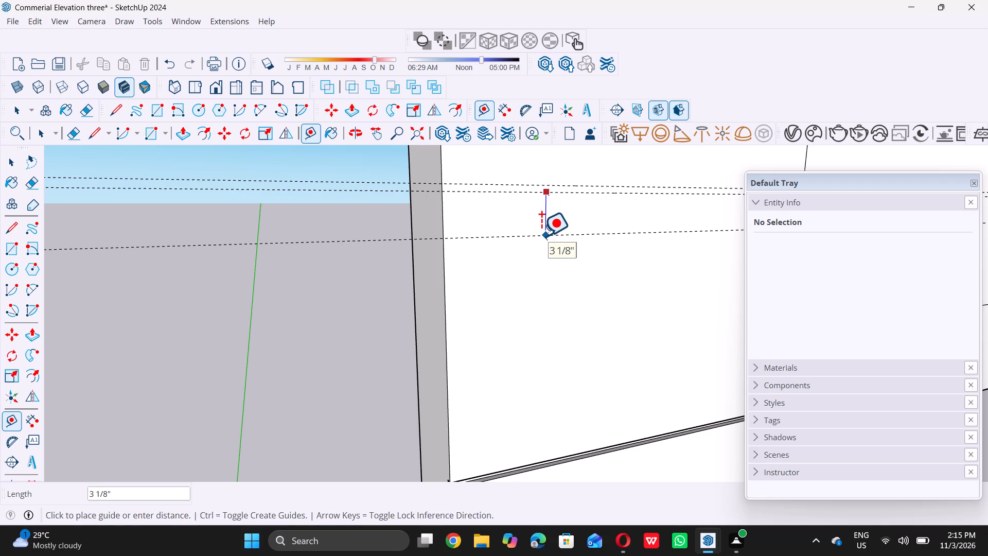
key("7")
key("shift+quotedbl")
key("Return")
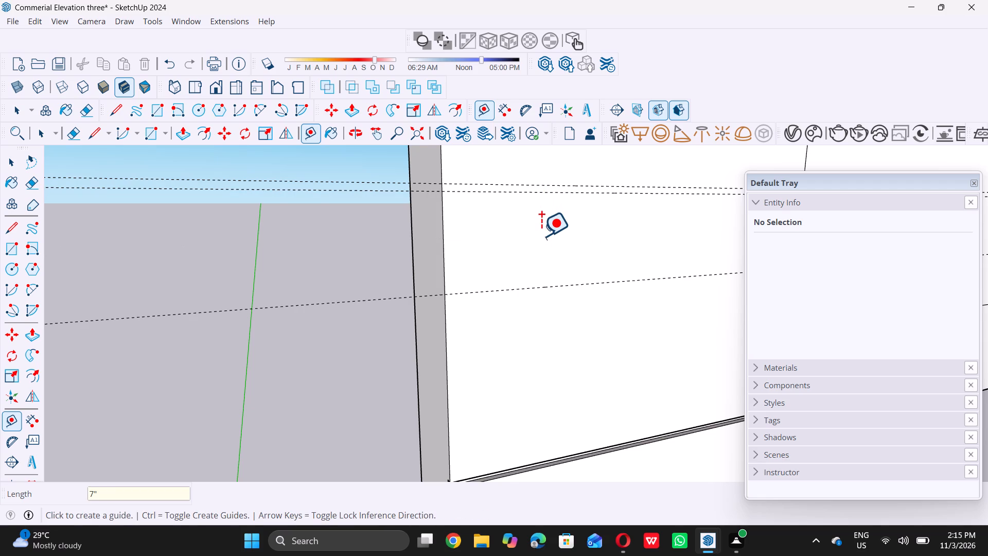
Place a guide 0.5" below the lowest guide to complete the fourth groove pair on the upper-left panel.
left_click(537, 286)
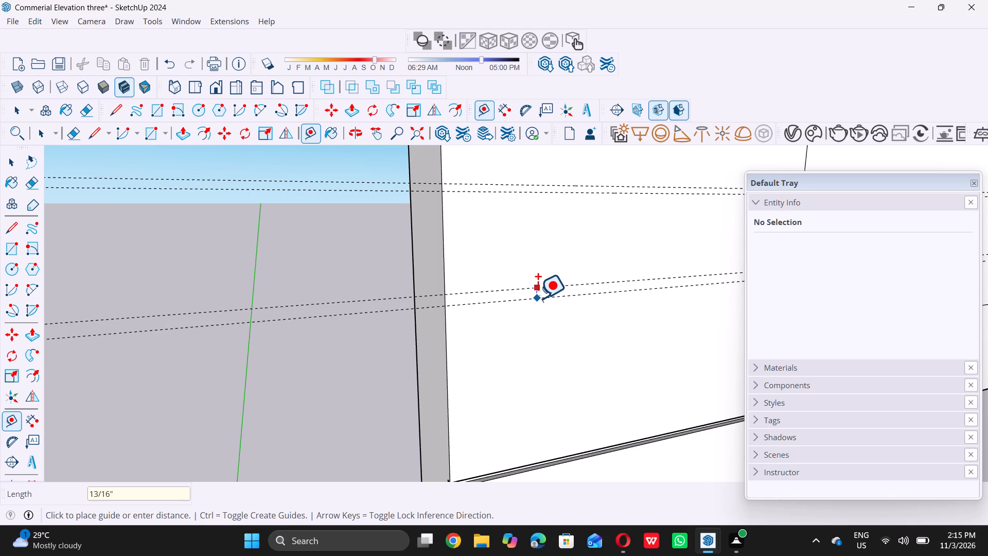
type("0.5")
key("shift+quotedbl")
key("Return")
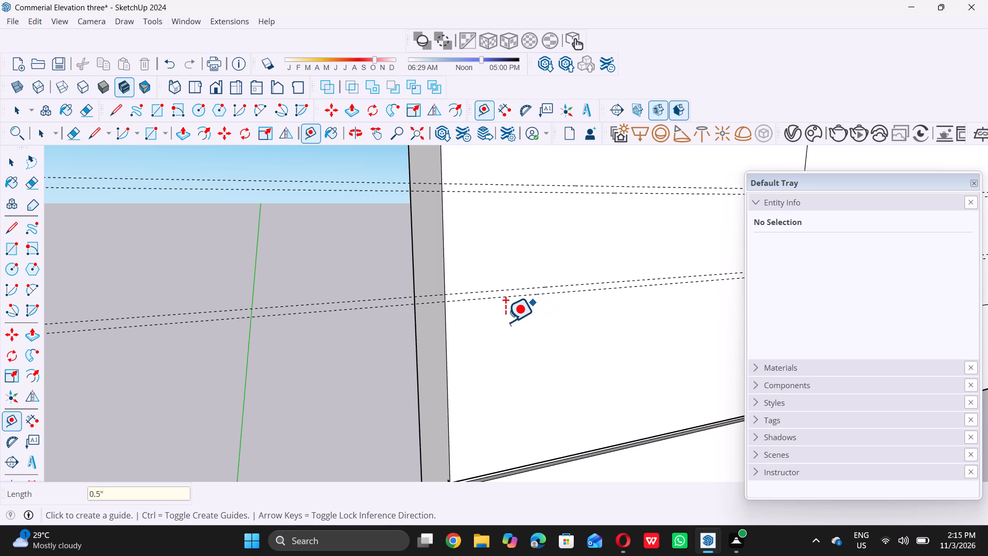
Place a guide 7" below the lower line of the fourth groove guide pair on the upper-left panel.
scroll(505, 322, "up", 3)
left_click(513, 290)
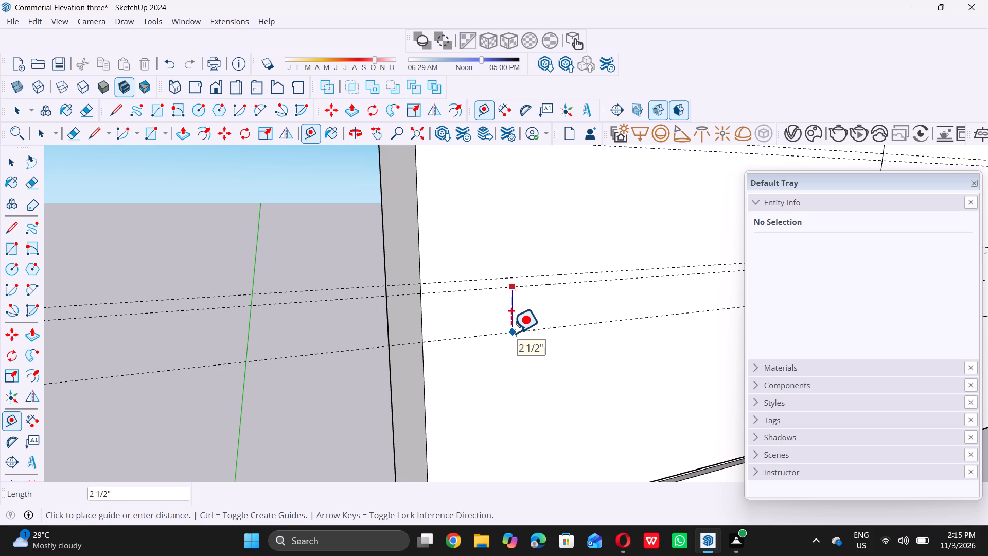
key("7")
key("shift+quotedbl")
key("Return")
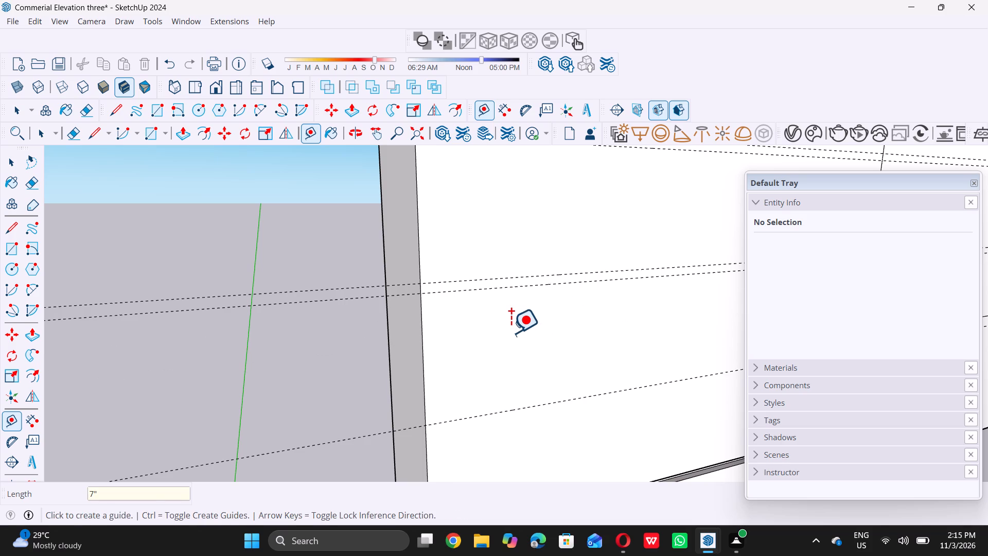
Place a guide 0.5" above the lowest guide to complete the fifth groove pair on the upper-left panel.
scroll(511, 333, "down", 11)
scroll(518, 359, "up", 10)
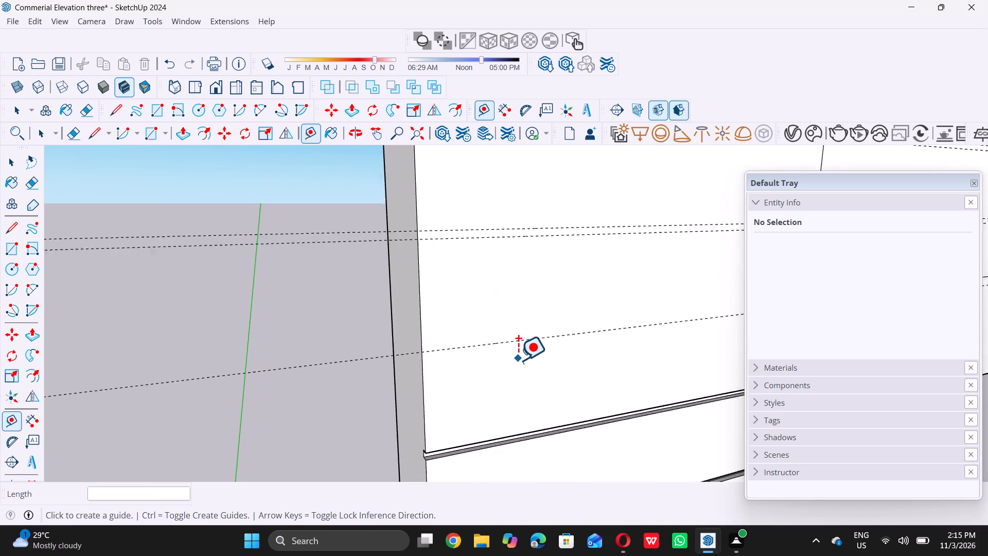
left_click(532, 340)
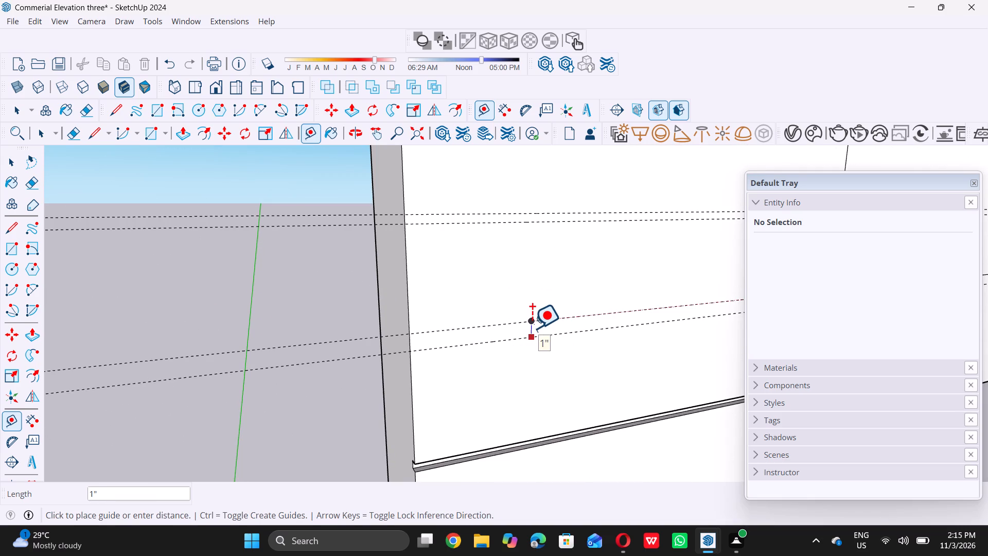
type("0.5")
key("shift+quotedbl")
key("Return")
key("space")
Draw a rectangle about 1/2" by 2' 11 5/16" between the fifth, lowest guide pair, spanning the upper-left panel's width.
scroll(501, 345, "down", 6)
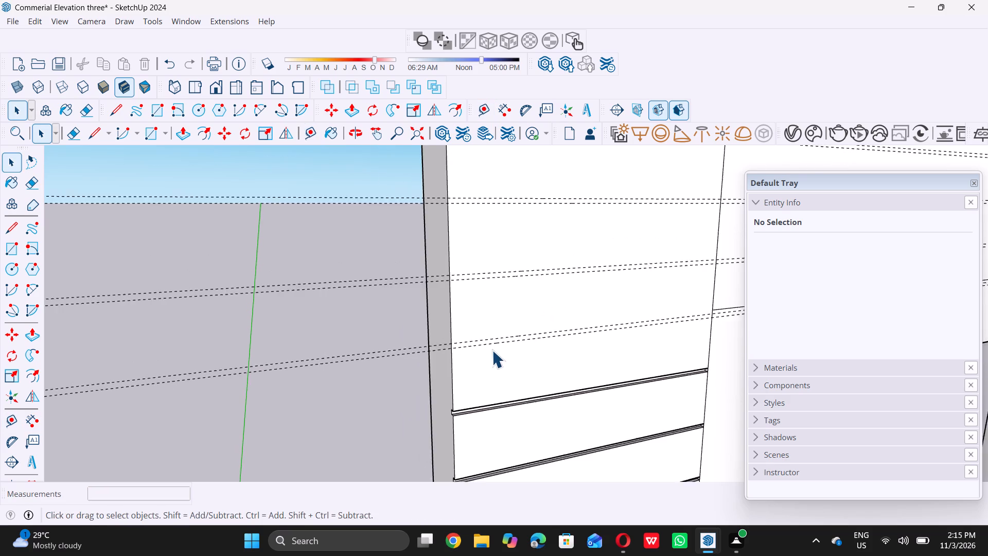
scroll(492, 350, "down", 13)
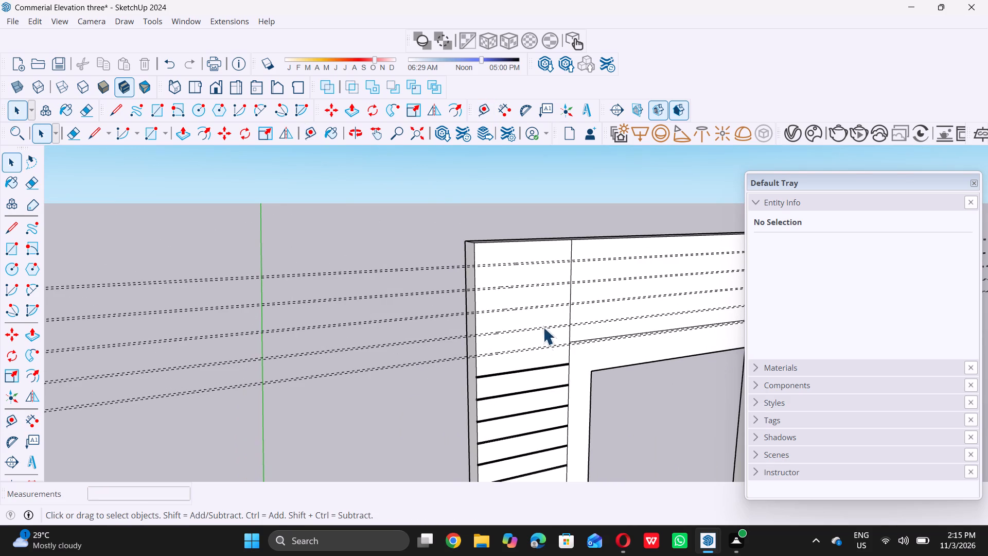
scroll(552, 368, "up", 6)
scroll(483, 340, "up", 5)
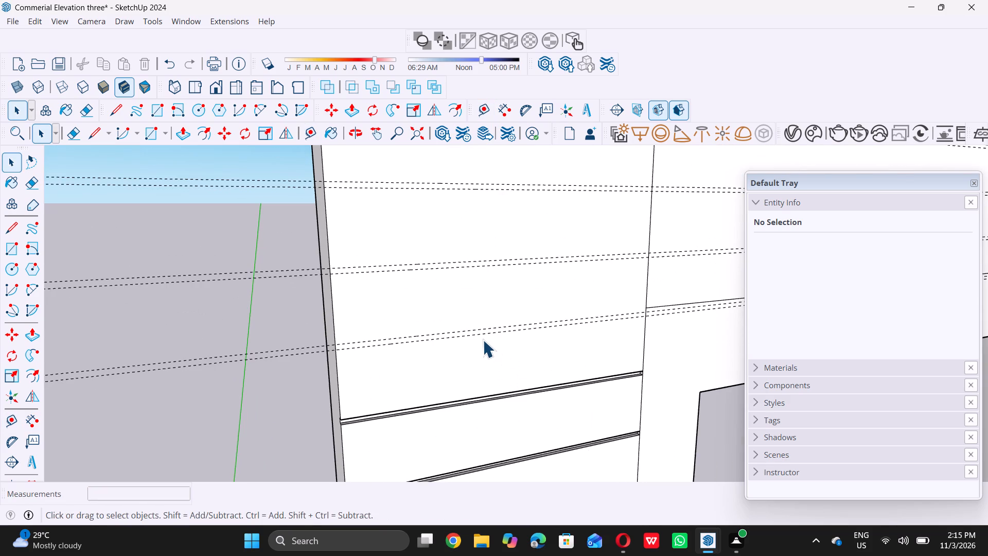
scroll(483, 340, "up", 1)
key("r")
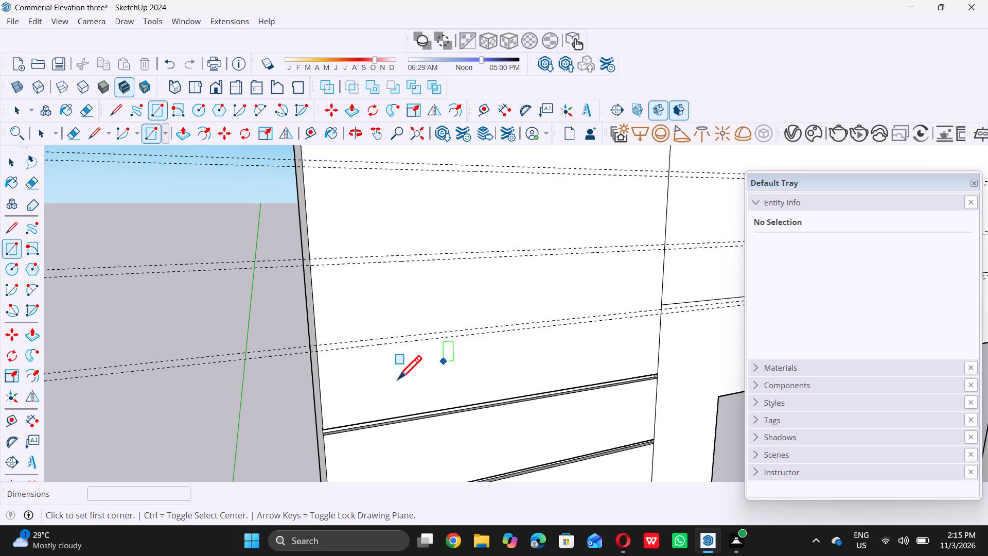
scroll(382, 360, "up", 10)
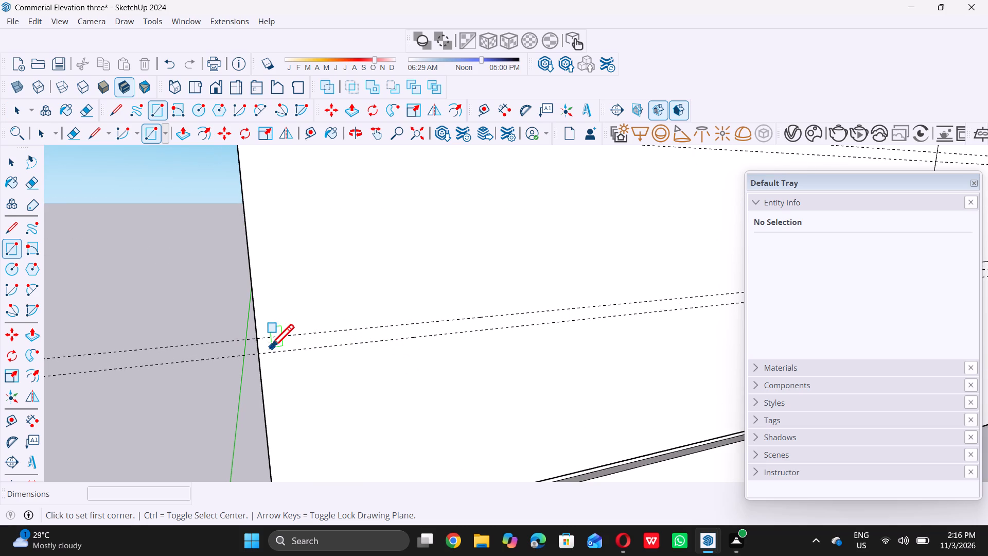
left_click(260, 352)
scroll(260, 352, "down", 4)
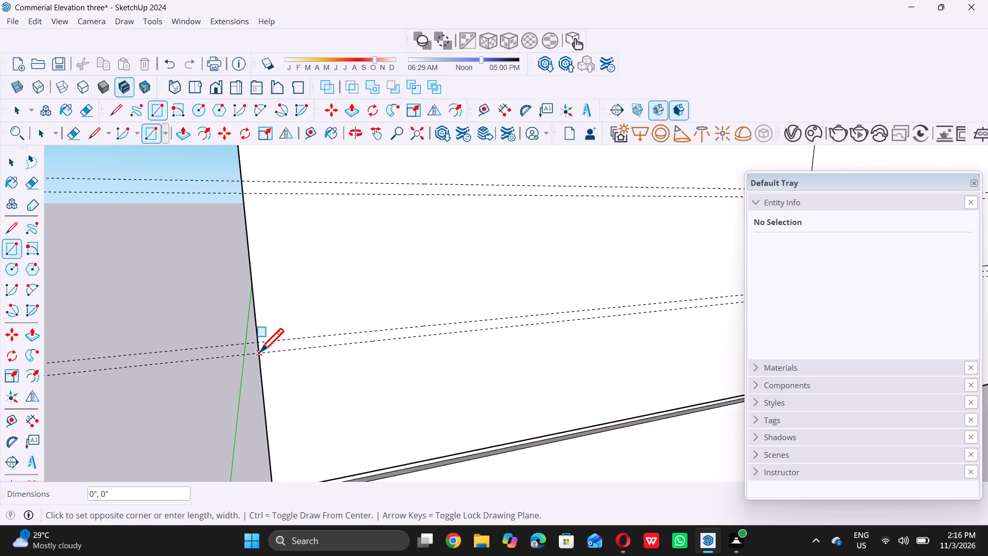
scroll(260, 352, "down", 7)
scroll(623, 312, "up", 4)
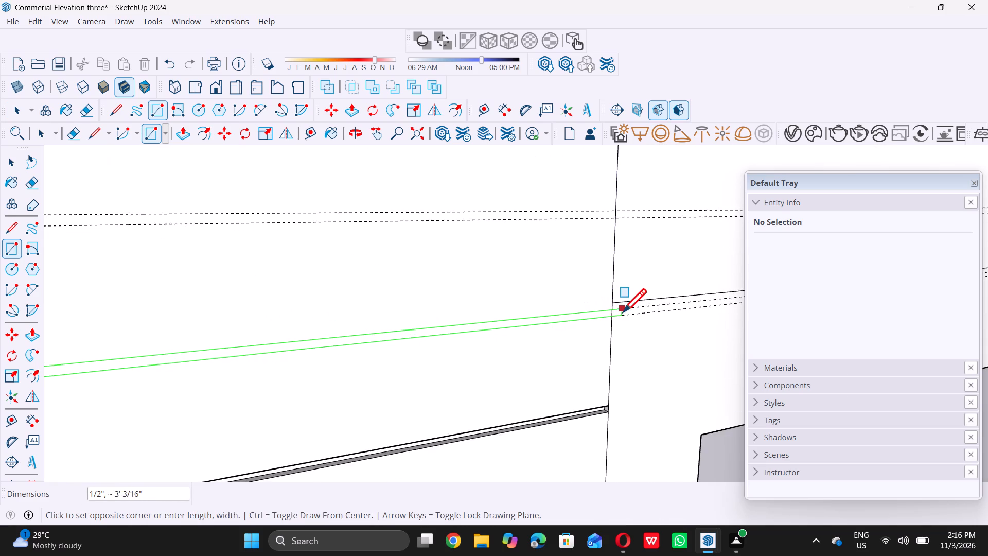
scroll(620, 312, "up", 4)
left_click(608, 308)
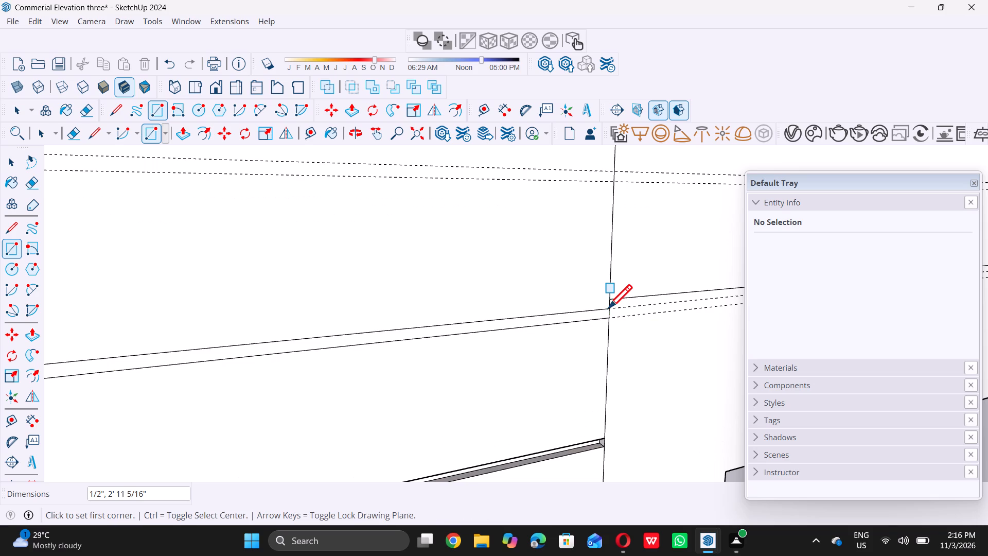
Draw a groove rectangle between the fourth guide pair, from the upper-left panel's outer edge to its vertical seam.
scroll(603, 331, "down", 11)
scroll(308, 325, "up", 2)
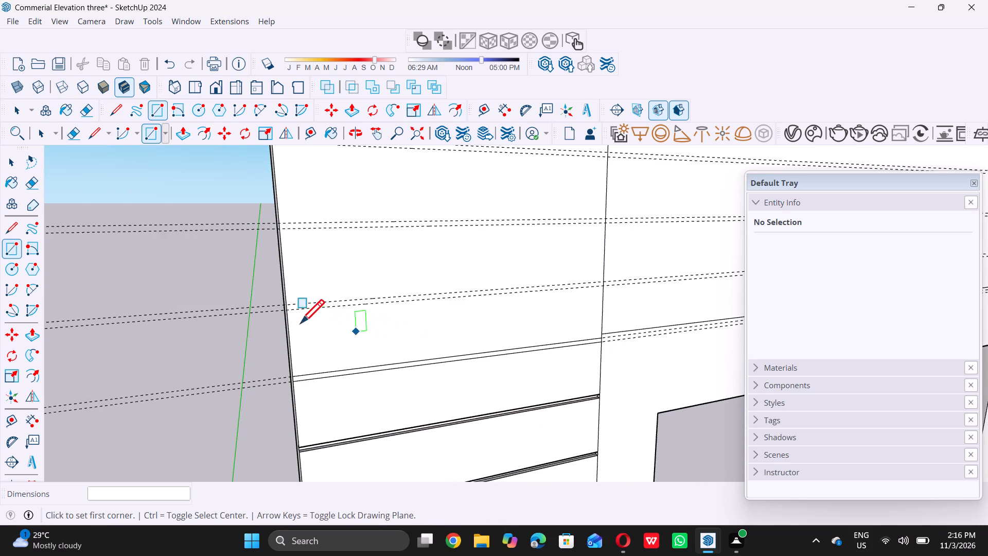
scroll(276, 305, "up", 5)
scroll(283, 310, "down", 3)
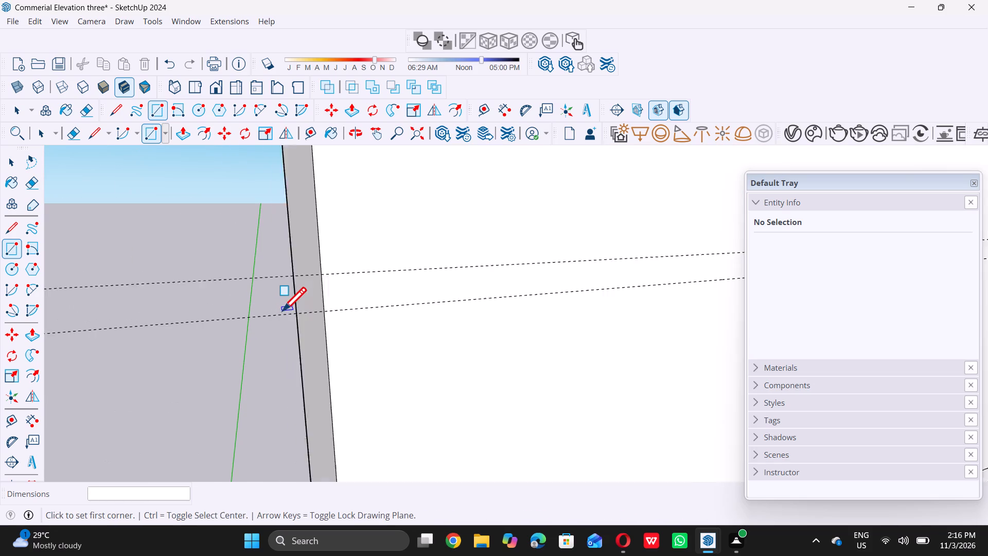
left_click(297, 311)
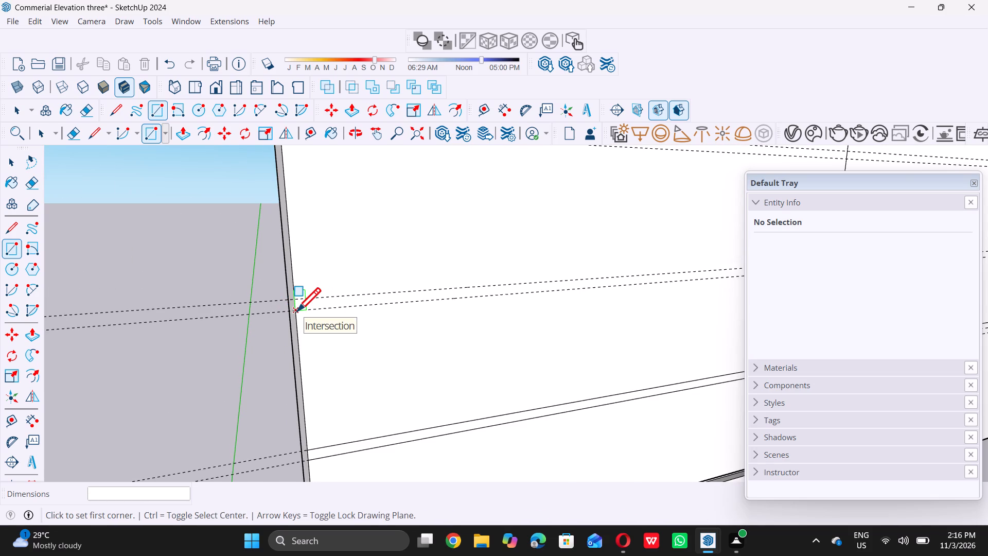
scroll(296, 311, "down", 7)
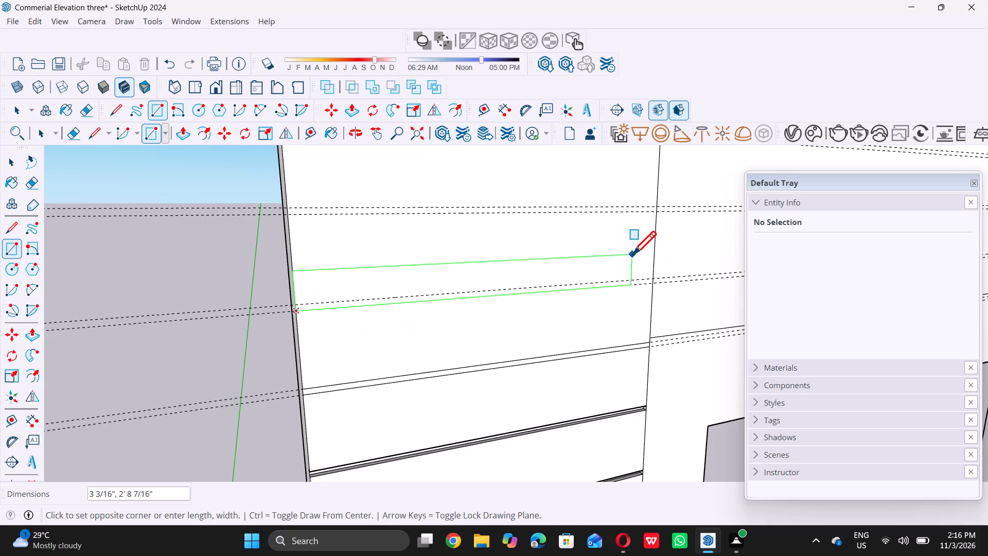
scroll(655, 273, "up", 4)
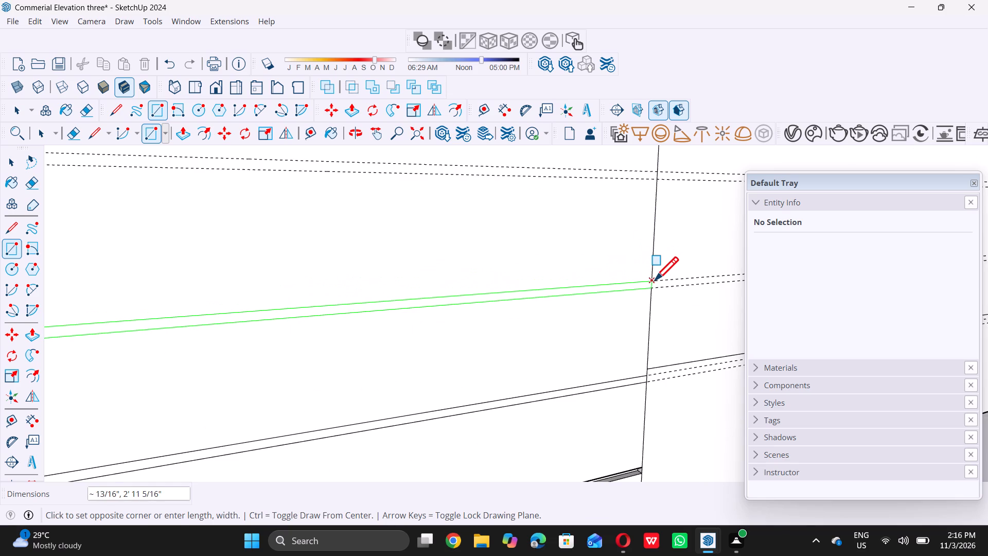
left_click(655, 280)
Draw a groove rectangle about 1/2" by 2' 11 5/16" between the third guide pair across the upper-left panel.
scroll(555, 305, "down", 2)
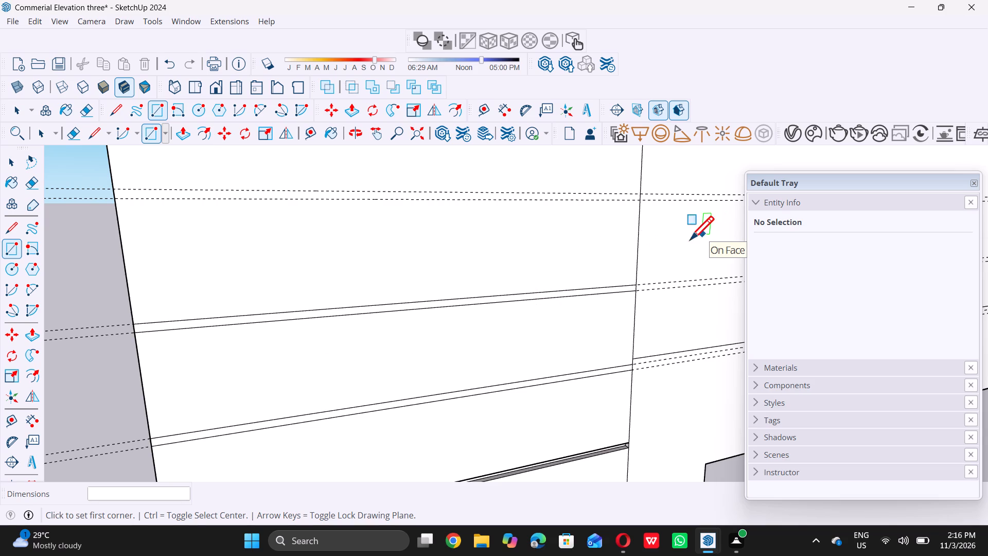
scroll(478, 307, "down", 13)
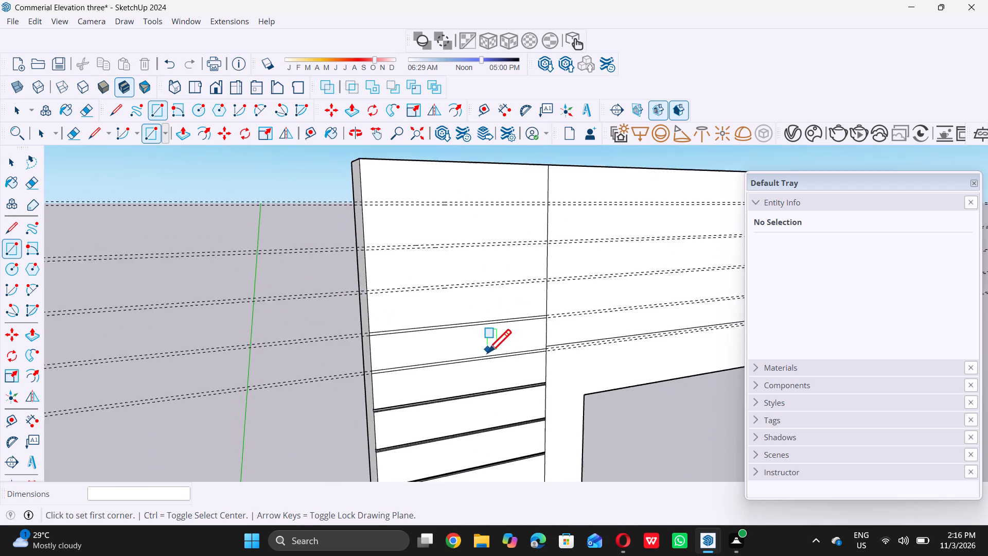
scroll(498, 284, "up", 10)
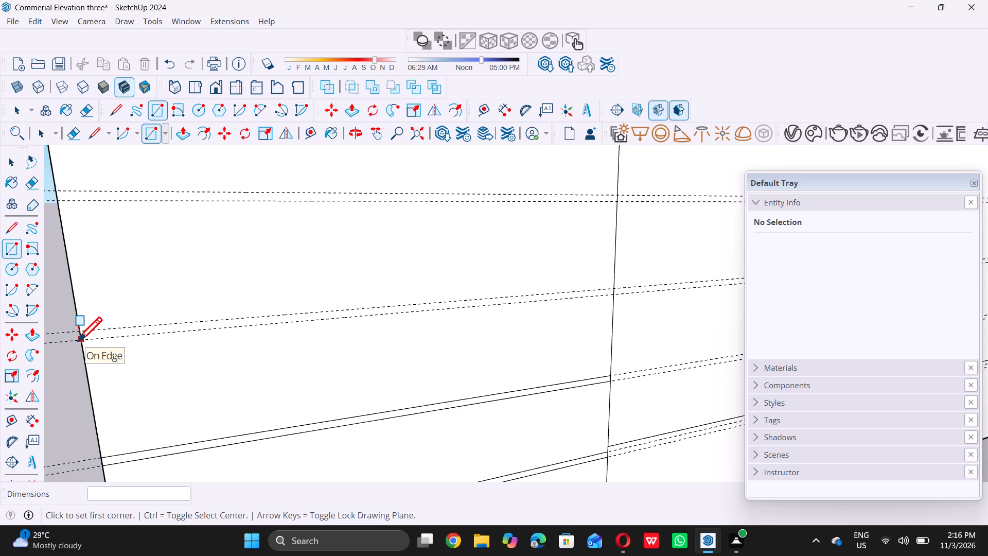
scroll(82, 347, "up", 10)
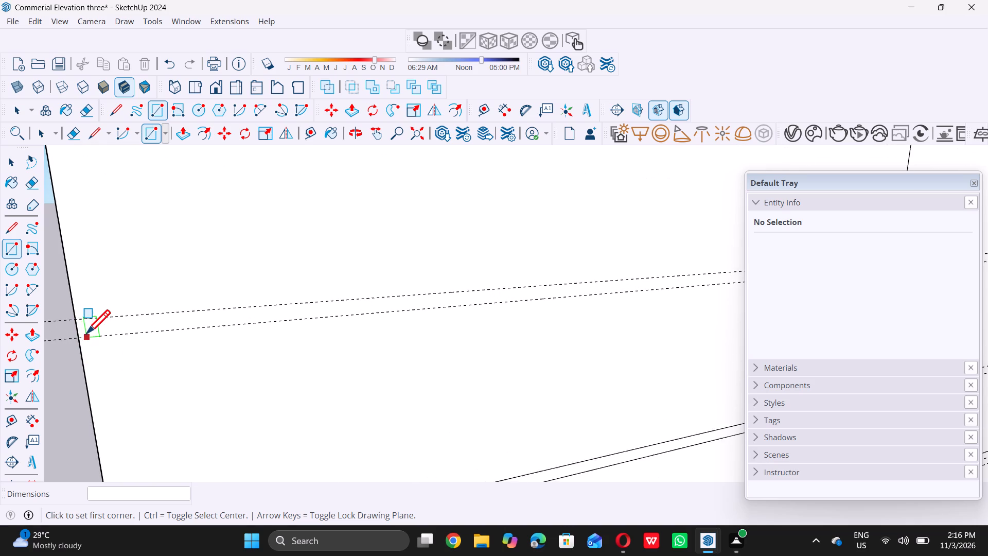
left_click(79, 337)
scroll(78, 338, "down", 4)
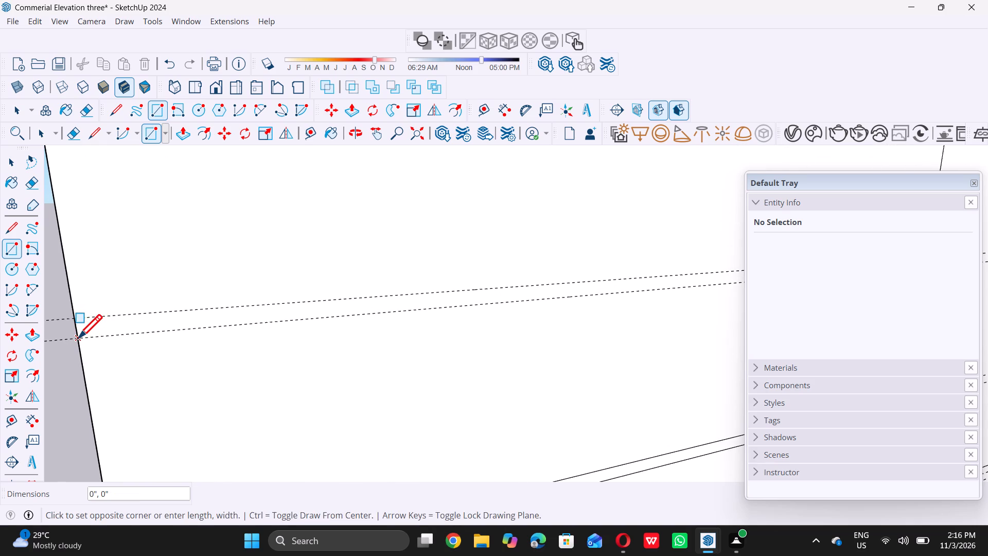
scroll(78, 338, "down", 3)
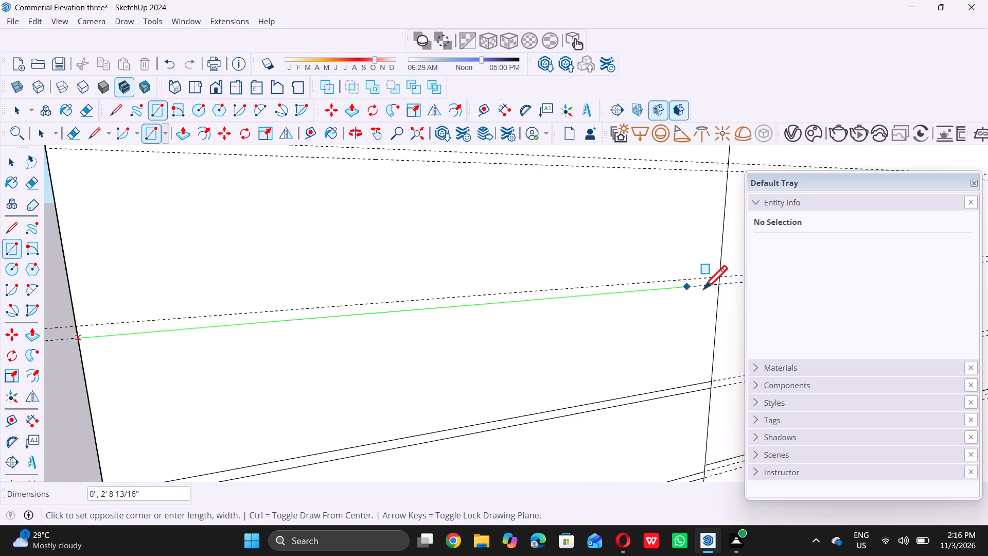
scroll(705, 289, "up", 5)
double_click(727, 271)
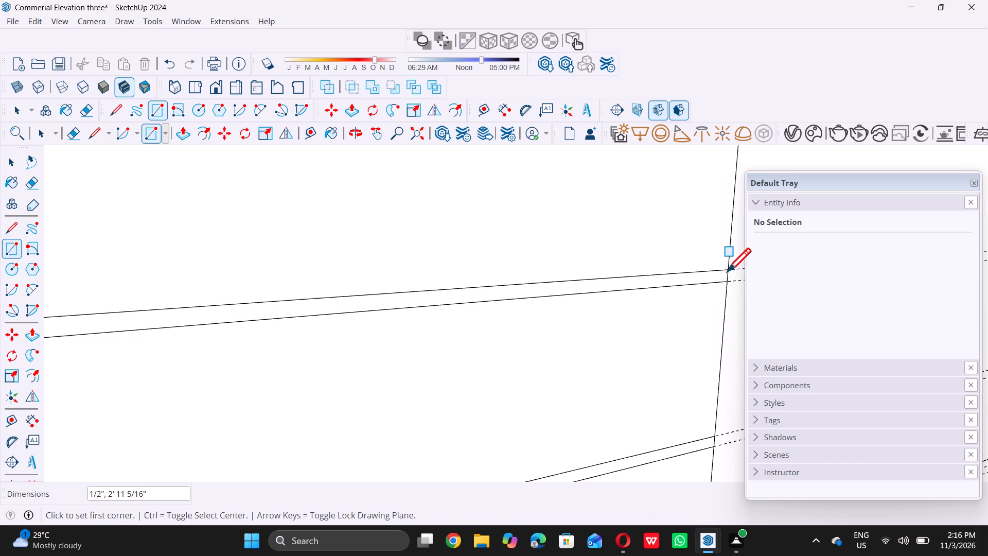
Draw a groove rectangle about 1/2" by 2' 11 5/16" between the second guide pair across the upper-left panel.
scroll(611, 316, "down", 17)
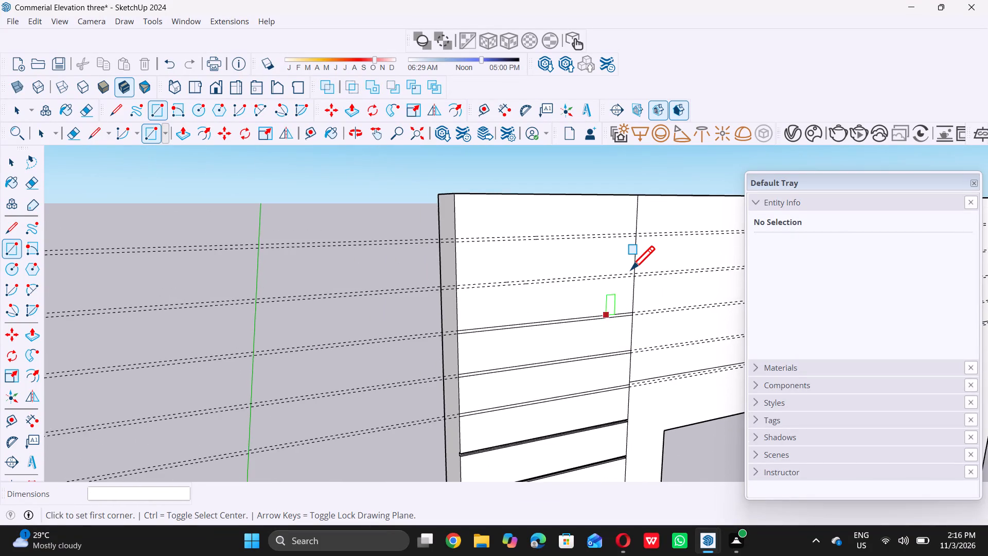
scroll(631, 269, "up", 5)
scroll(309, 312, "up", 6)
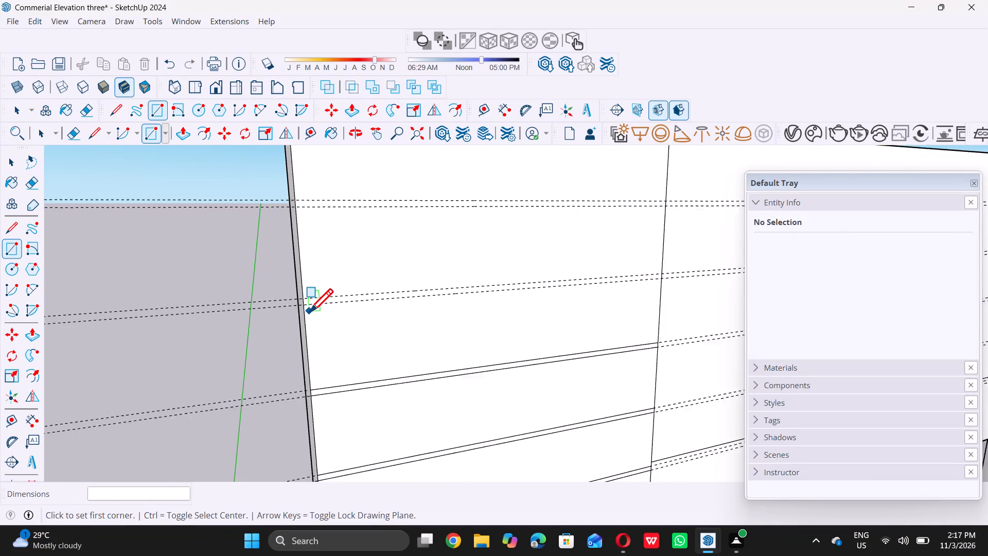
scroll(310, 304, "up", 6)
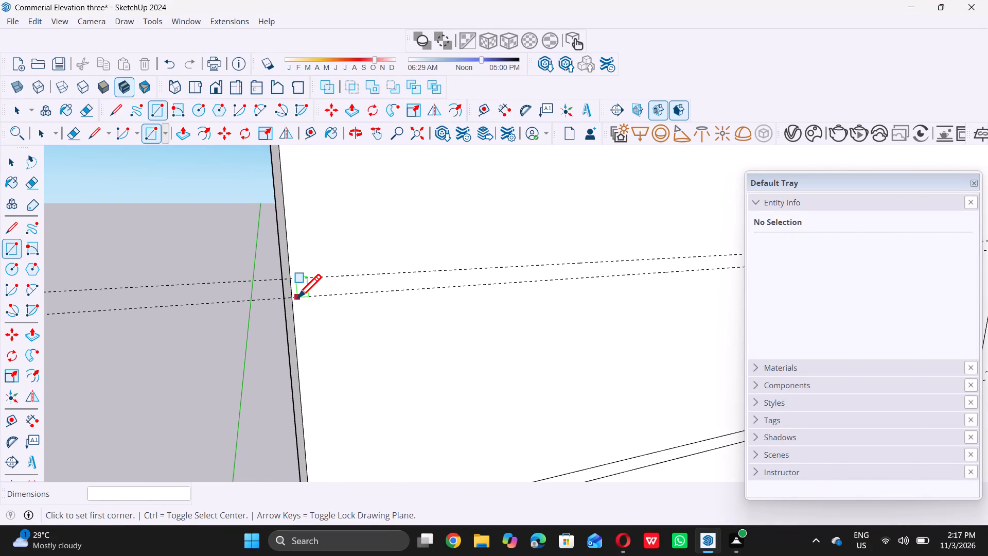
left_click(293, 298)
scroll(293, 298, "down", 6)
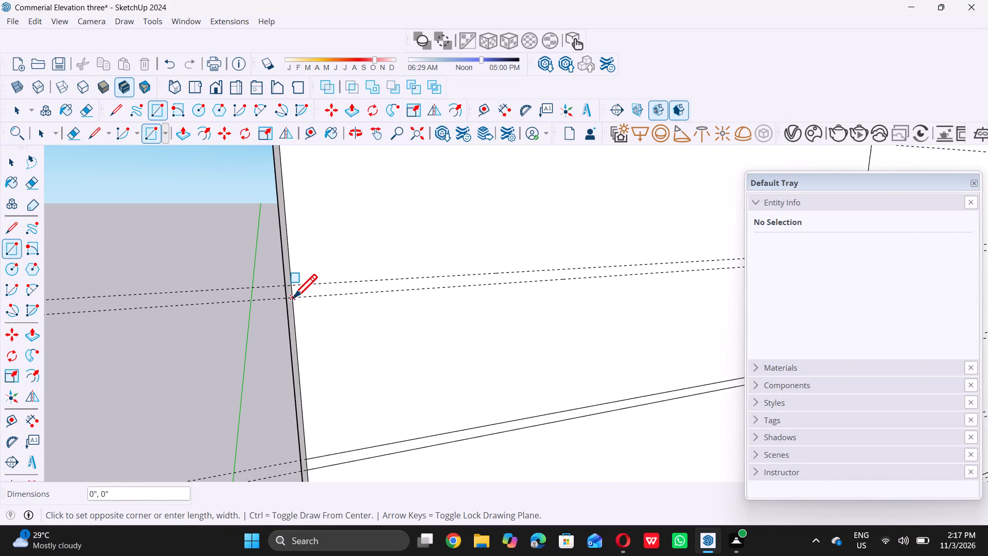
scroll(293, 298, "down", 9)
scroll(596, 276, "up", 2)
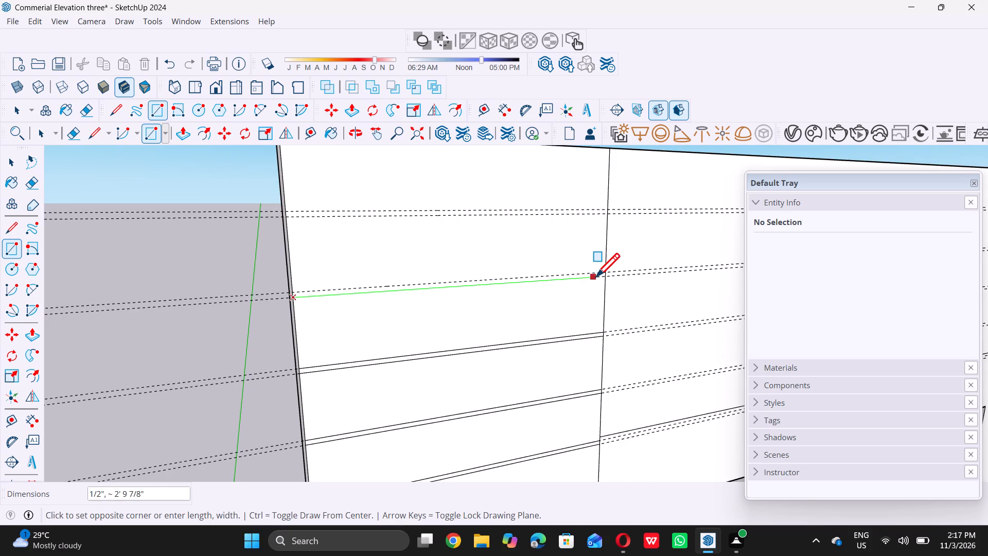
scroll(596, 276, "up", 7)
left_click(614, 266)
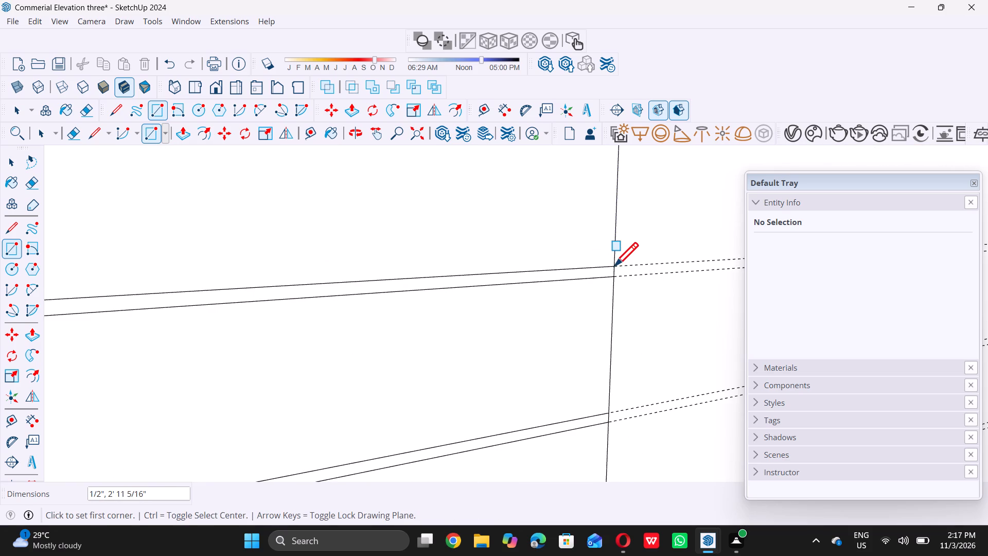
Draw a groove rectangle about 1/2" by 2' 11 5/16" between the first, topmost guide pair across the upper-left panel.
scroll(551, 308, "down", 13)
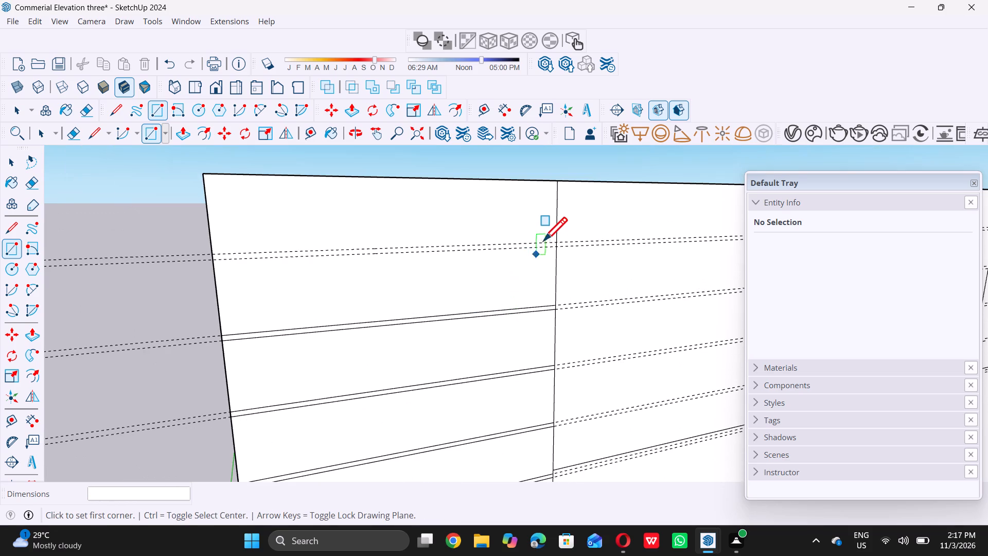
scroll(543, 240, "up", 16)
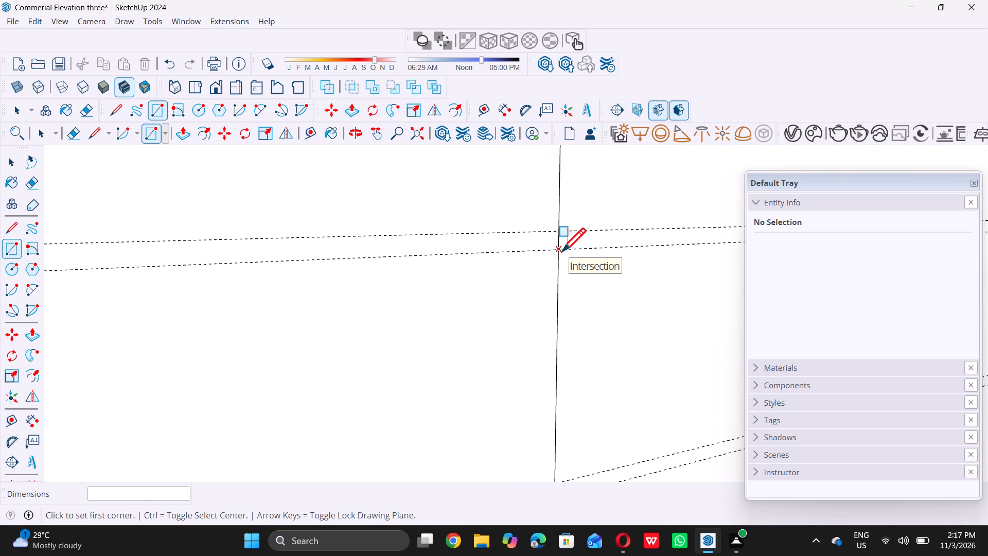
triple_click(562, 251)
scroll(497, 261, "down", 9)
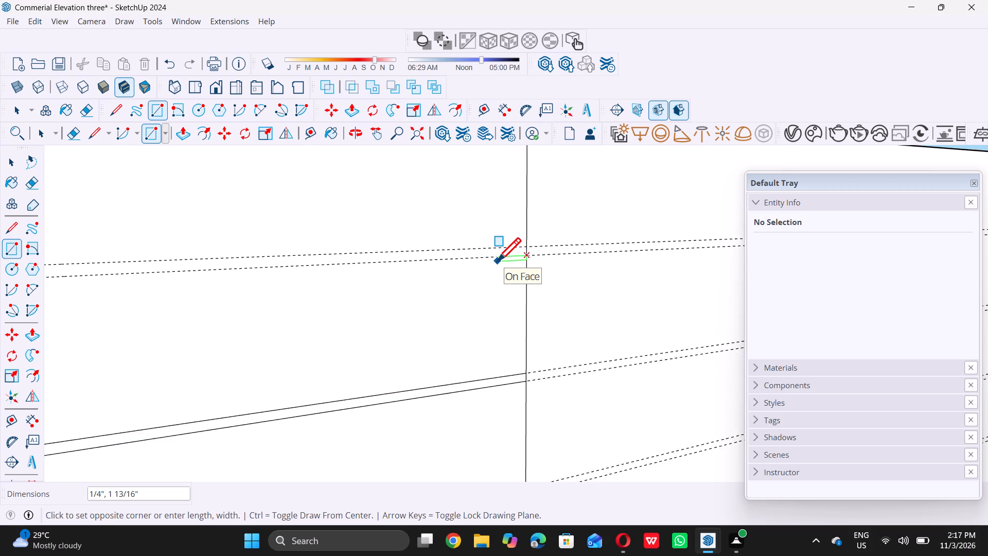
scroll(497, 261, "down", 10)
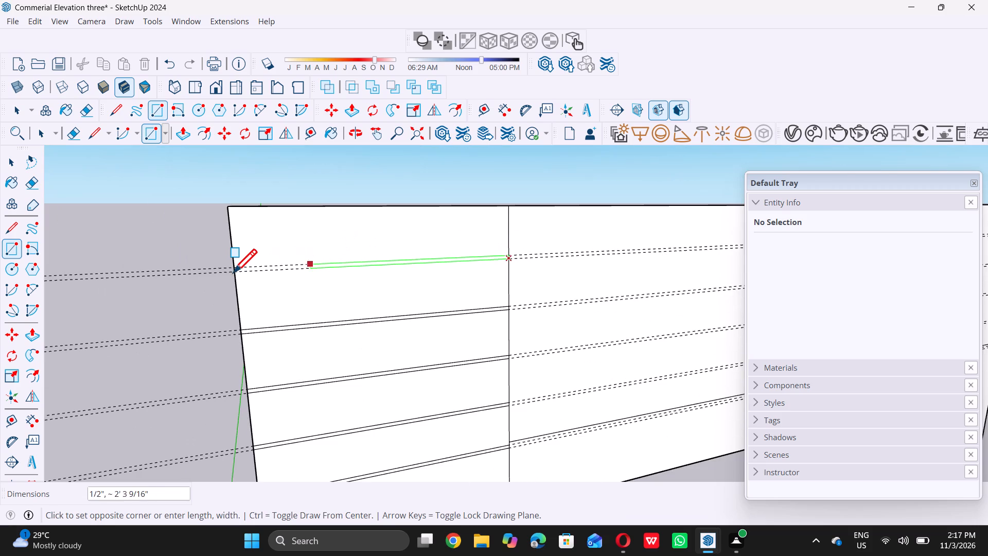
scroll(232, 272, "up", 8)
scroll(239, 267, "down", 5)
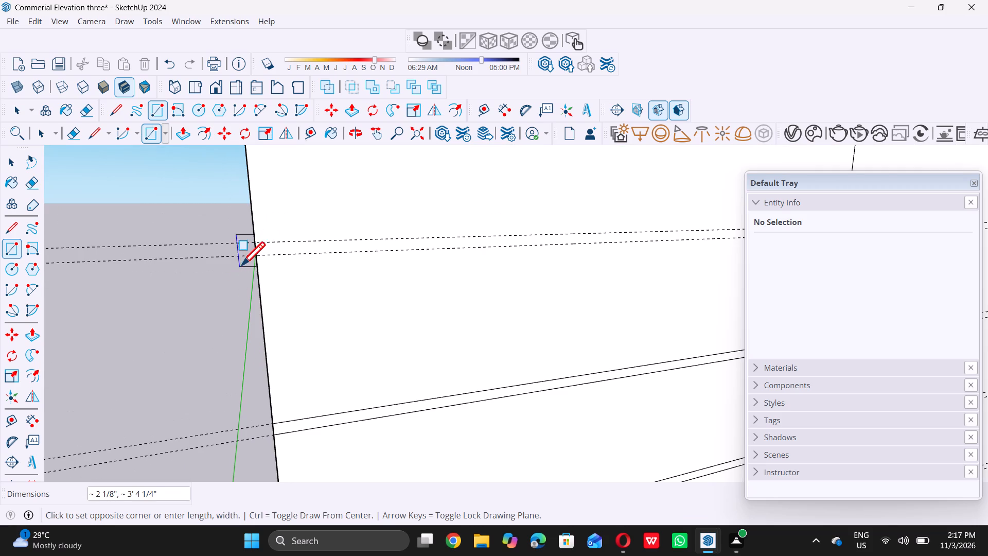
left_click(256, 244)
Draw a rectangle about 1/2" by 4' across the upper-right panel, from the vertical seam's lower end down to the lowest pair's upper guide.
scroll(215, 271, "down", 1)
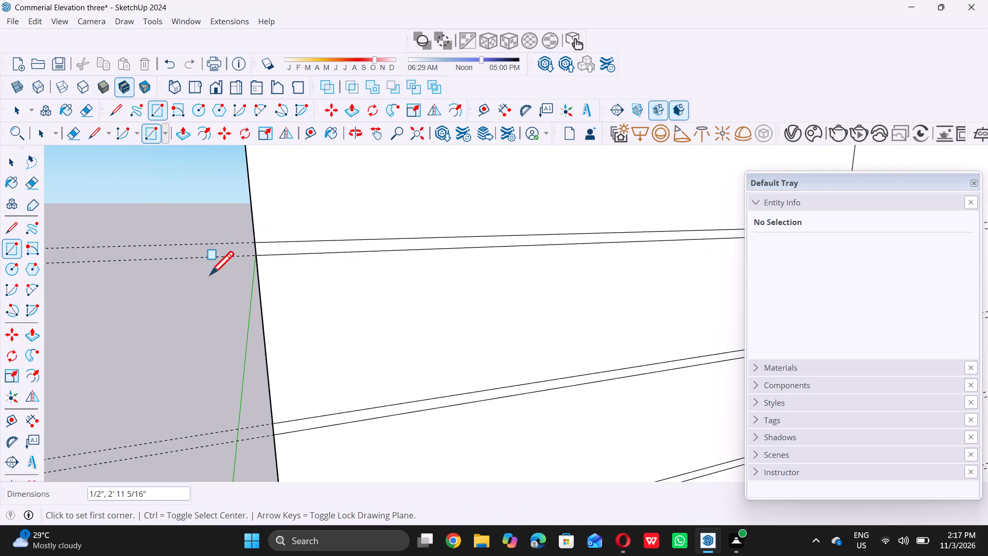
scroll(210, 274, "down", 15)
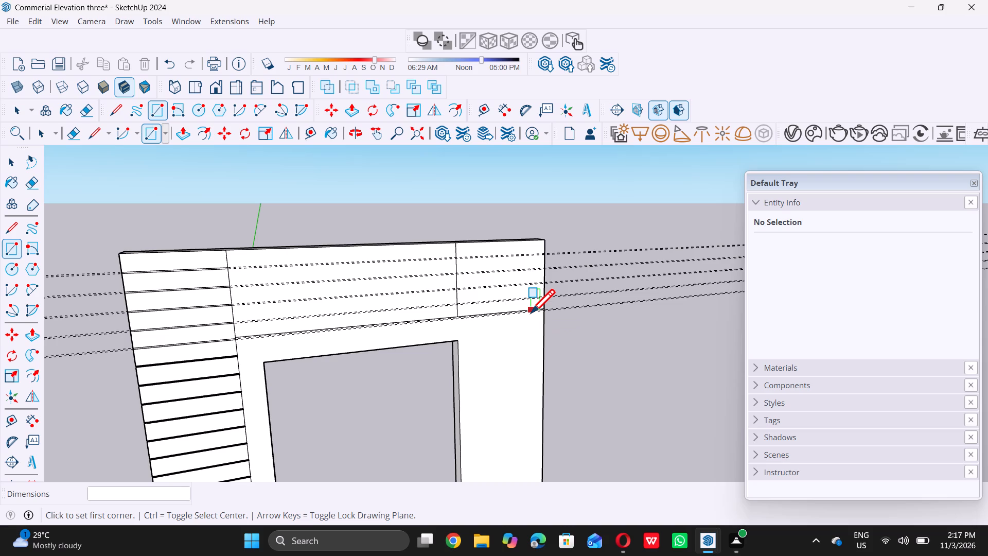
scroll(522, 307, "up", 6)
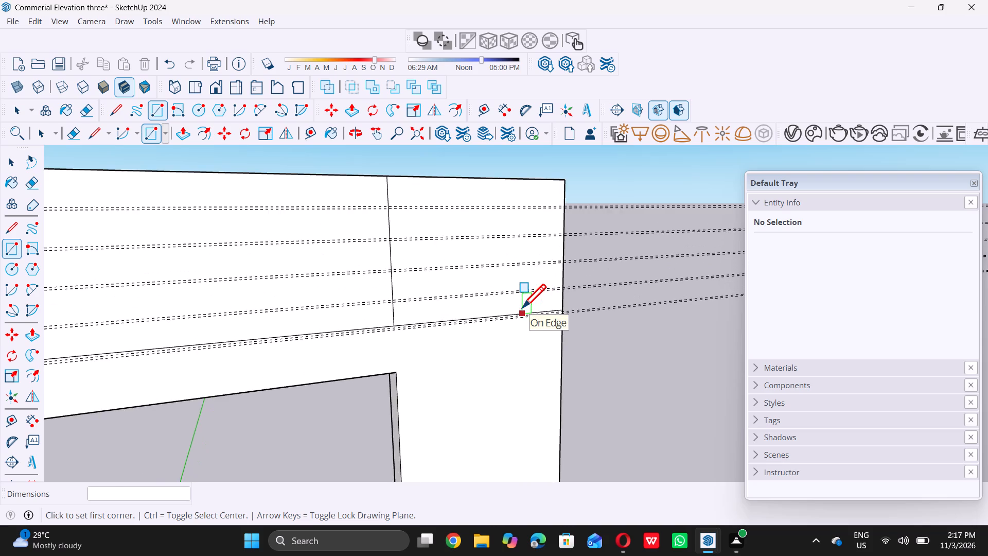
scroll(522, 307, "up", 5)
scroll(340, 345, "up", 5)
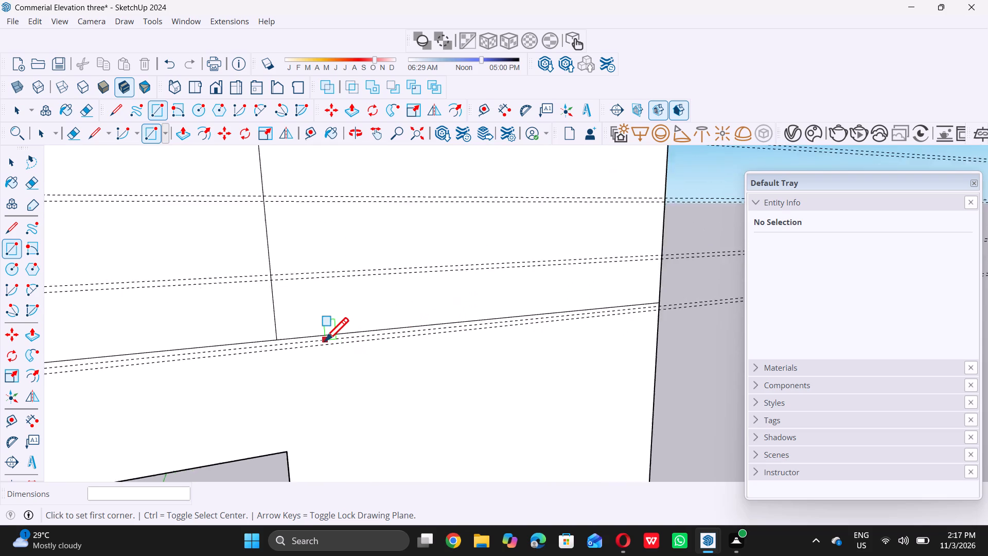
scroll(325, 341, "up", 2)
scroll(249, 362, "down", 6)
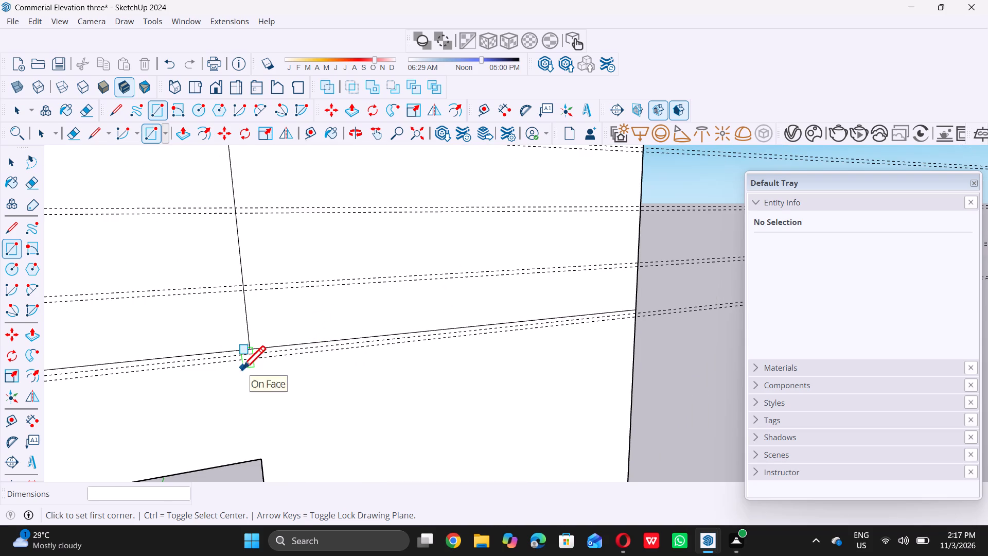
scroll(240, 377, "down", 8)
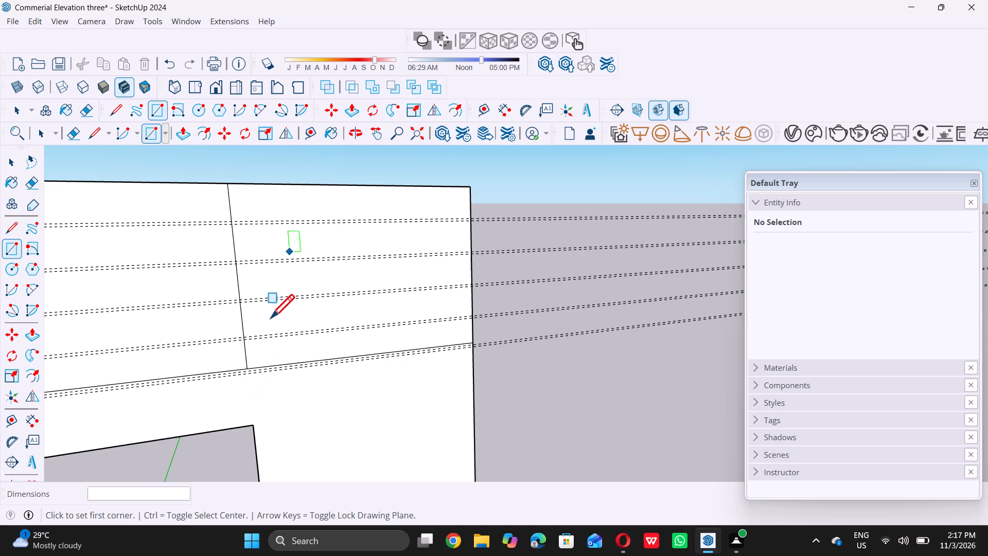
scroll(260, 355, "up", 17)
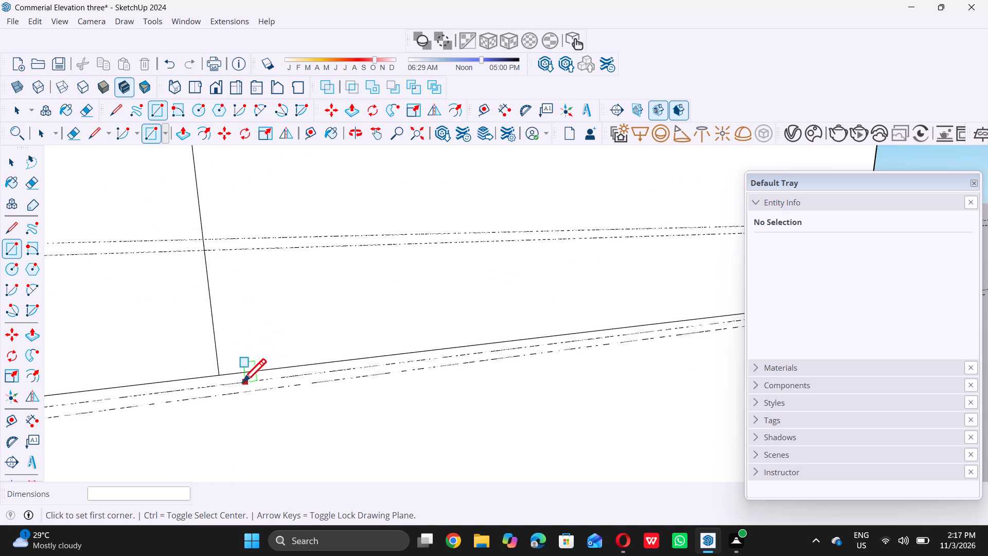
scroll(226, 373, "up", 12)
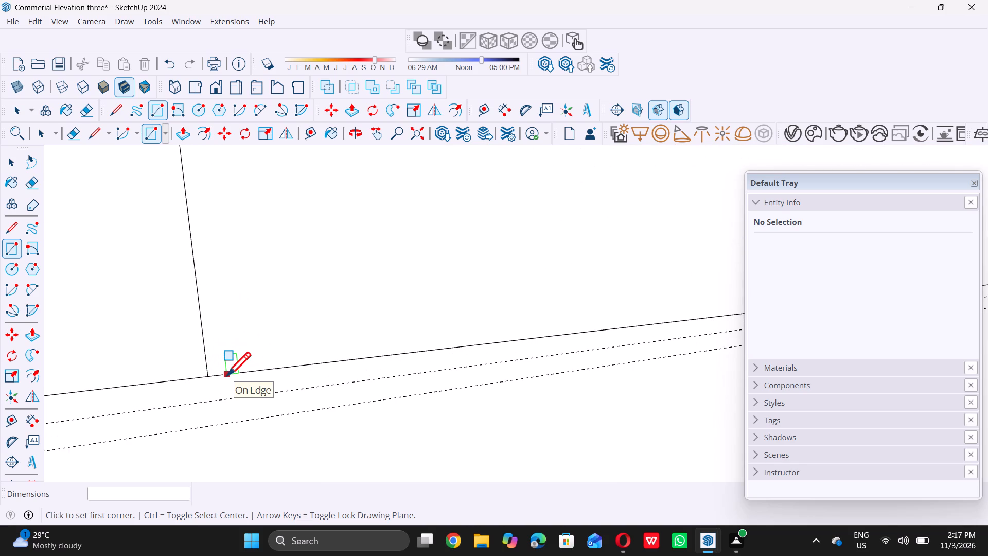
scroll(227, 375, "down", 20)
scroll(227, 375, "down", 3)
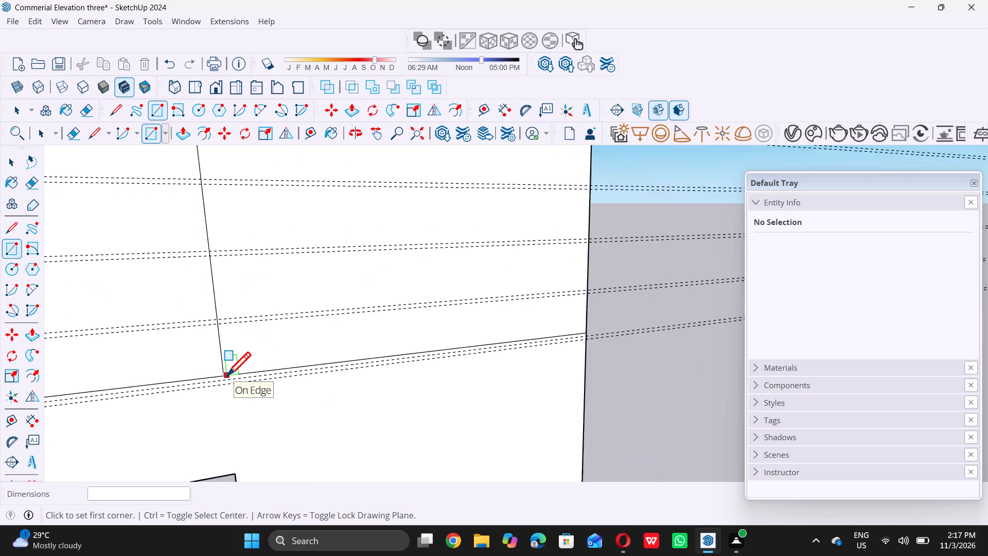
scroll(227, 375, "down", 3)
scroll(237, 383, "up", 12)
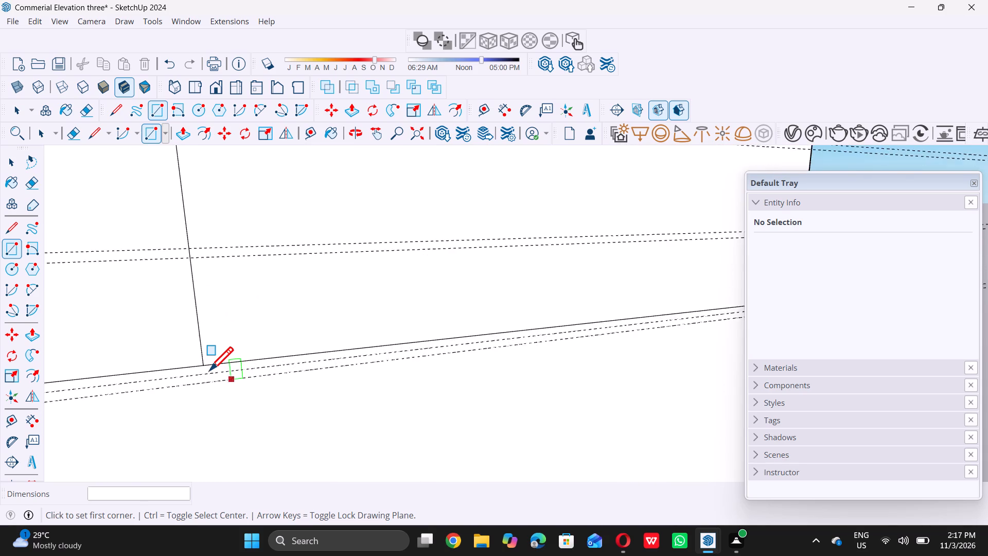
scroll(209, 370, "up", 10)
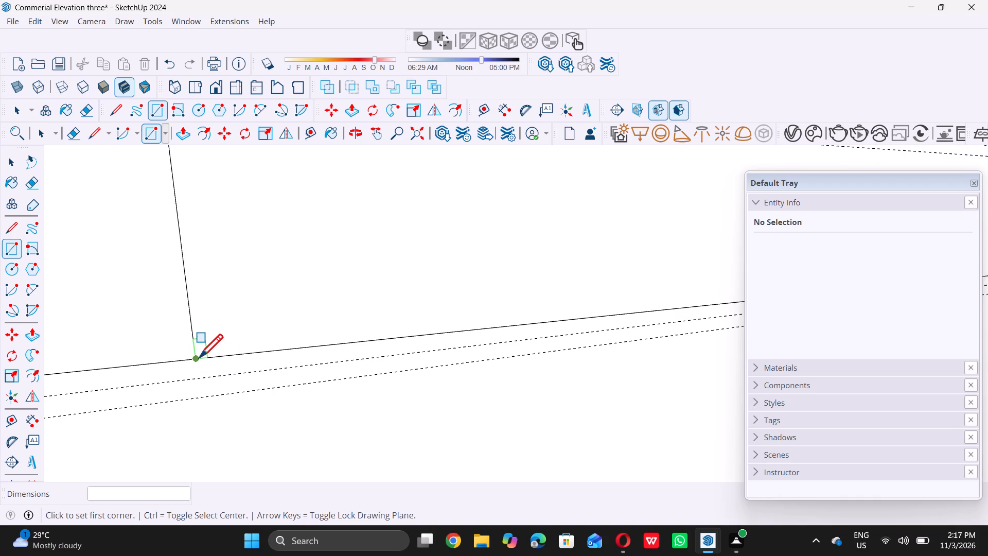
left_click(199, 357)
scroll(199, 356, "down", 15)
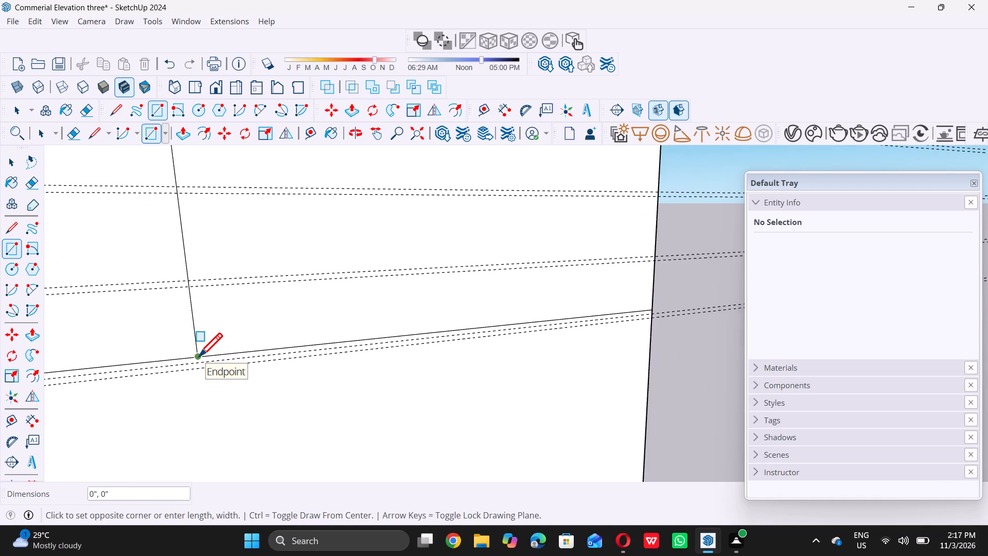
scroll(199, 356, "down", 1)
scroll(603, 309, "up", 6)
scroll(645, 317, "up", 6)
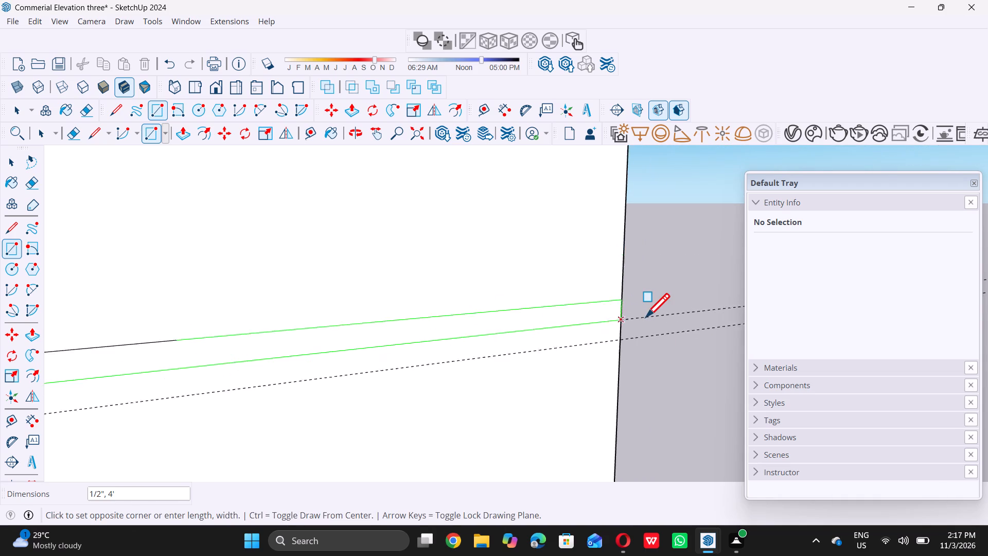
scroll(635, 319, "down", 5)
scroll(602, 325, "up", 5)
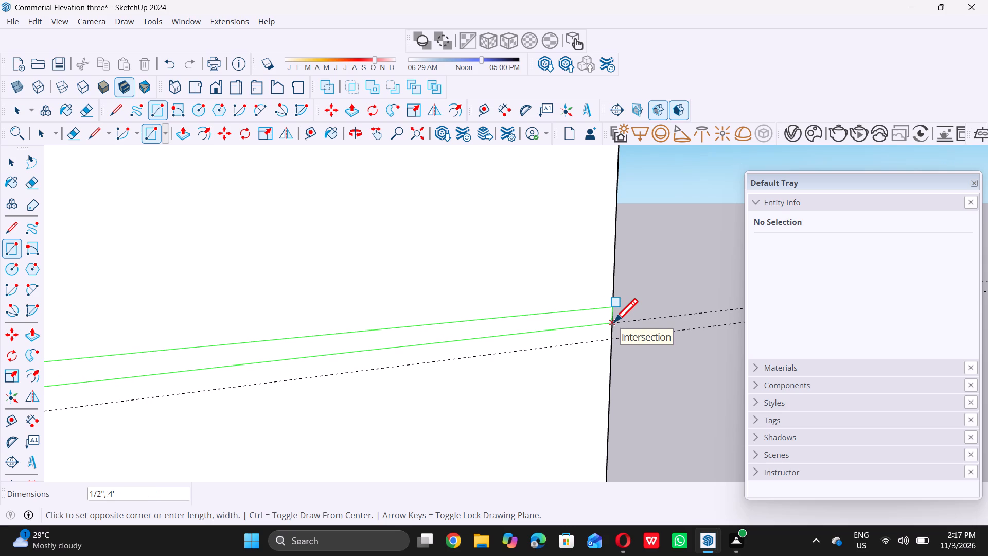
double_click(614, 322)
Draw a groove rectangle about 1/2" by 4' between the fourth guide pair, from the upper-right panel's seam to its outer edge.
scroll(612, 340, "down", 10)
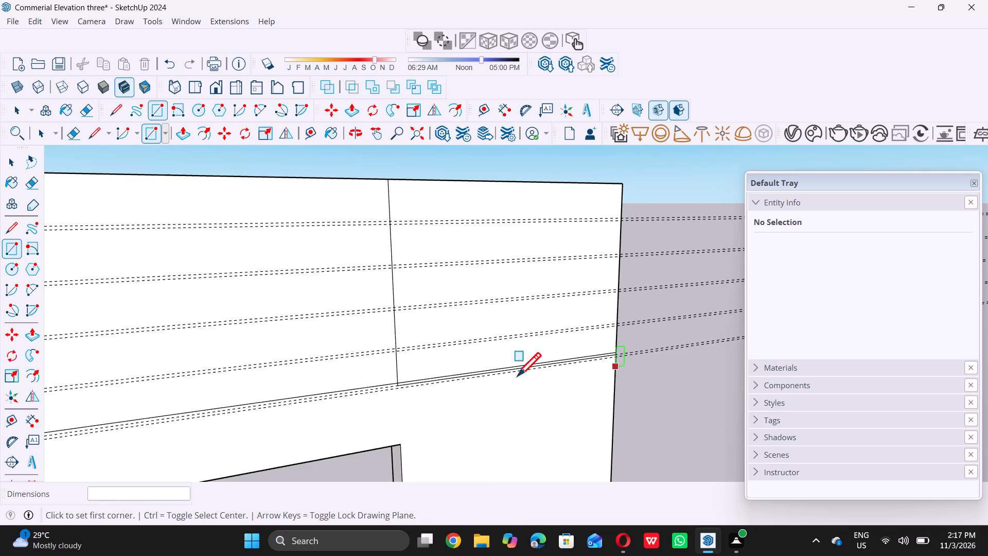
scroll(411, 357, "up", 19)
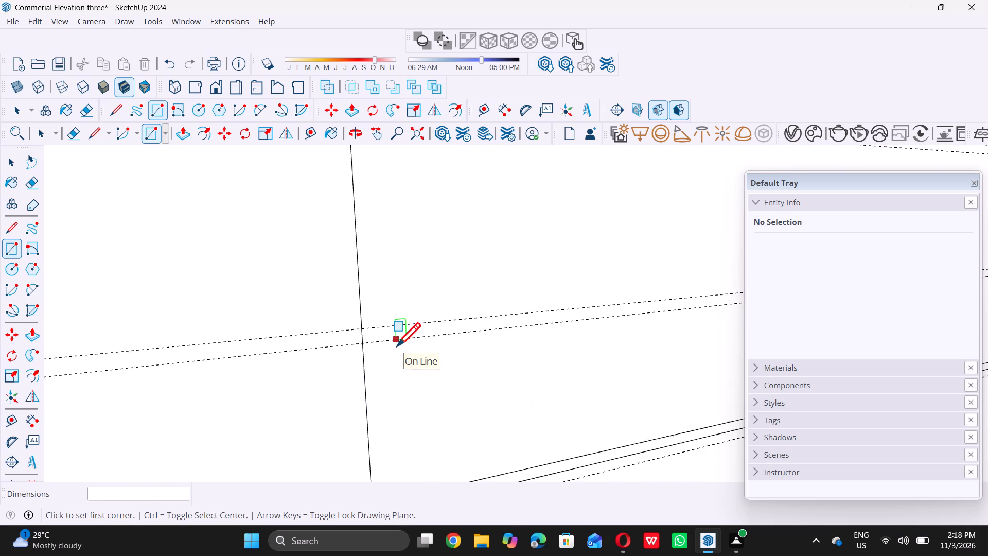
scroll(397, 346, "up", 4)
left_click(349, 340)
scroll(347, 340, "down", 8)
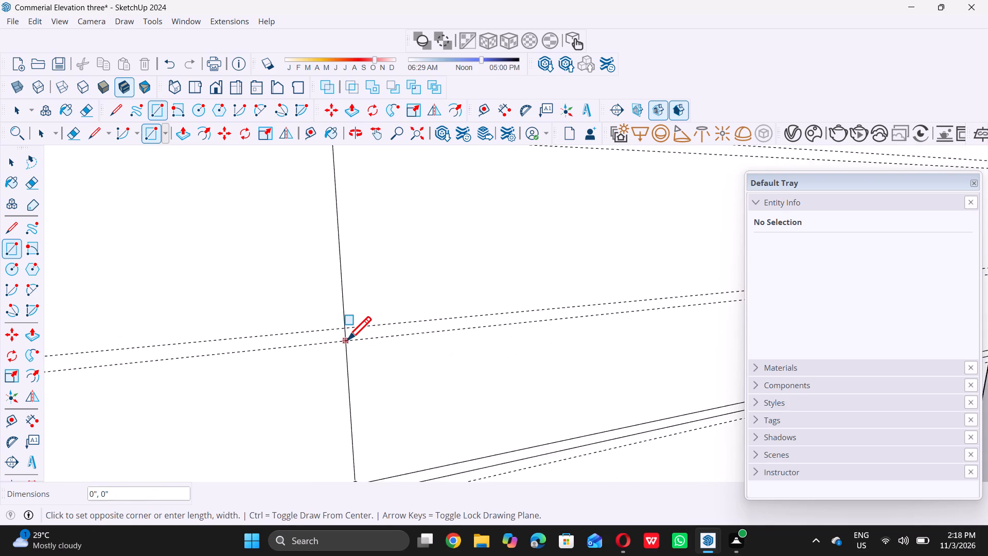
scroll(347, 340, "down", 11)
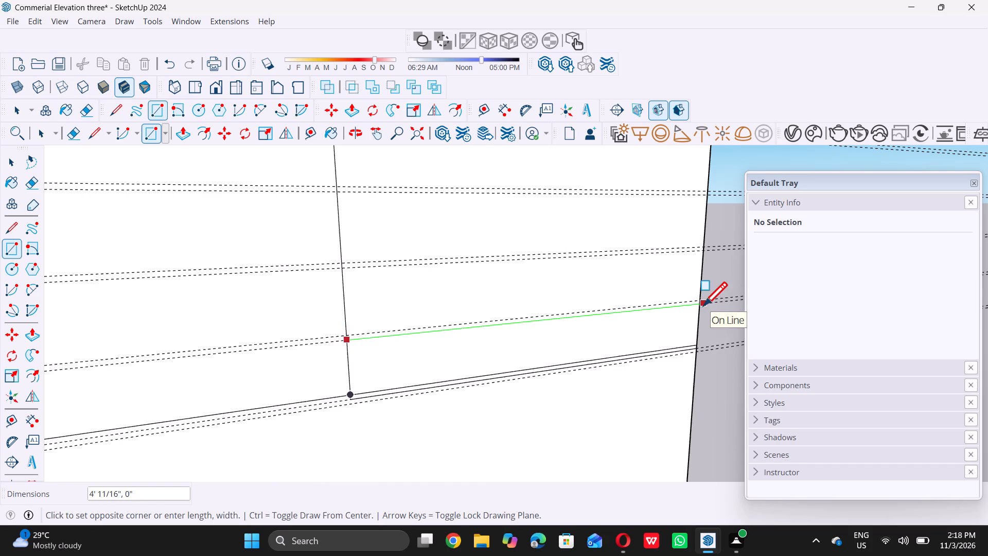
scroll(703, 305, "up", 5)
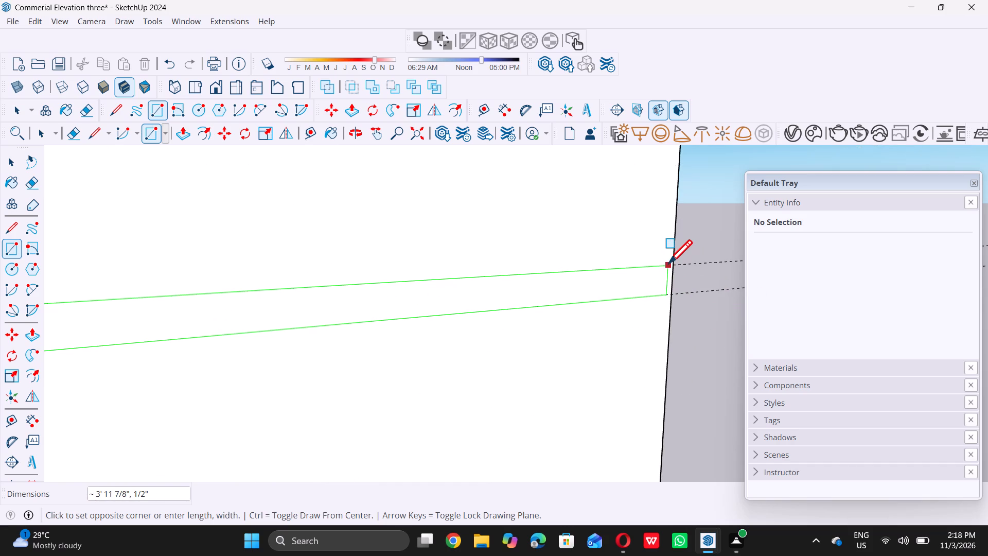
left_click(672, 263)
Draw a groove rectangle about 1/2" by 4' between the third guide pair across the upper-right panel.
scroll(663, 303, "down", 7)
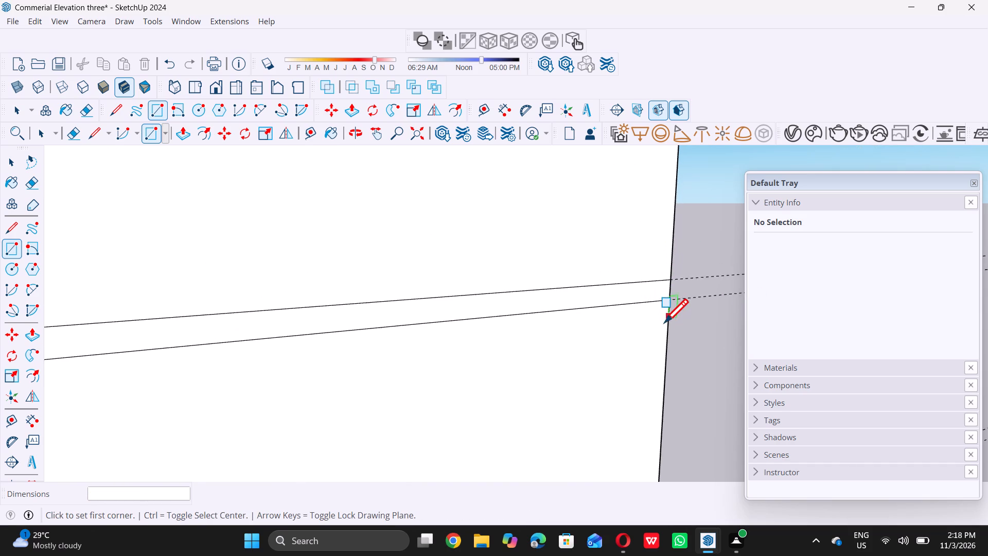
scroll(664, 322, "down", 19)
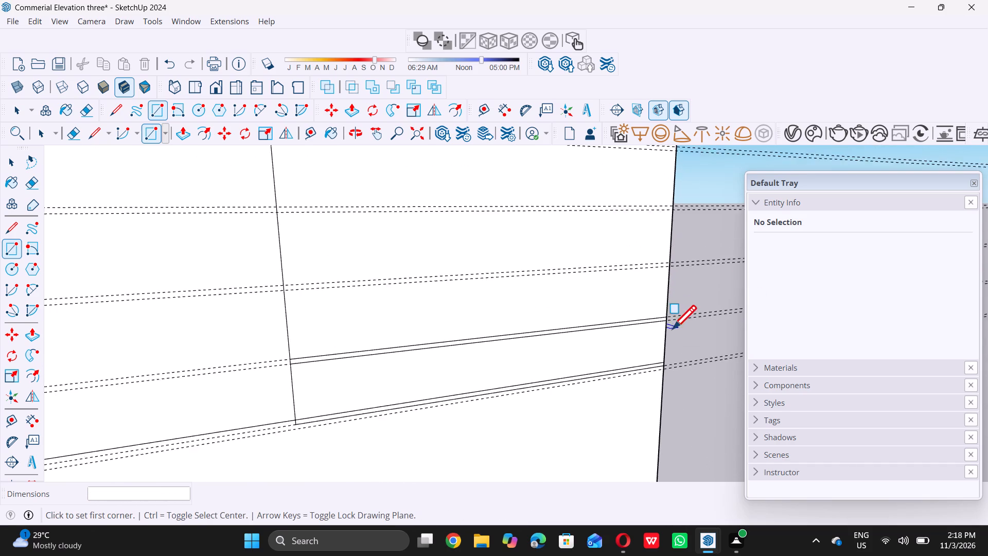
scroll(404, 297, "up", 13)
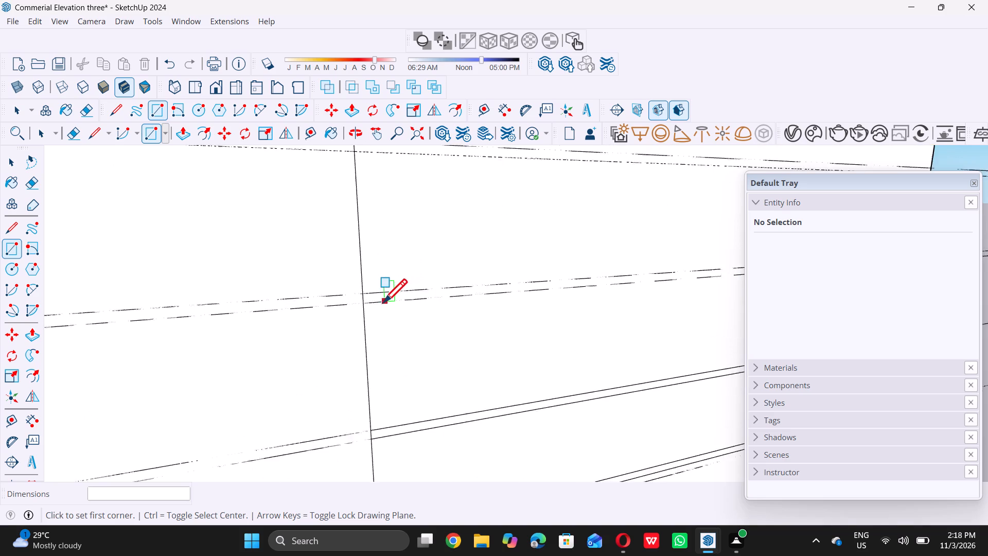
scroll(383, 302, "up", 8)
left_click(345, 304)
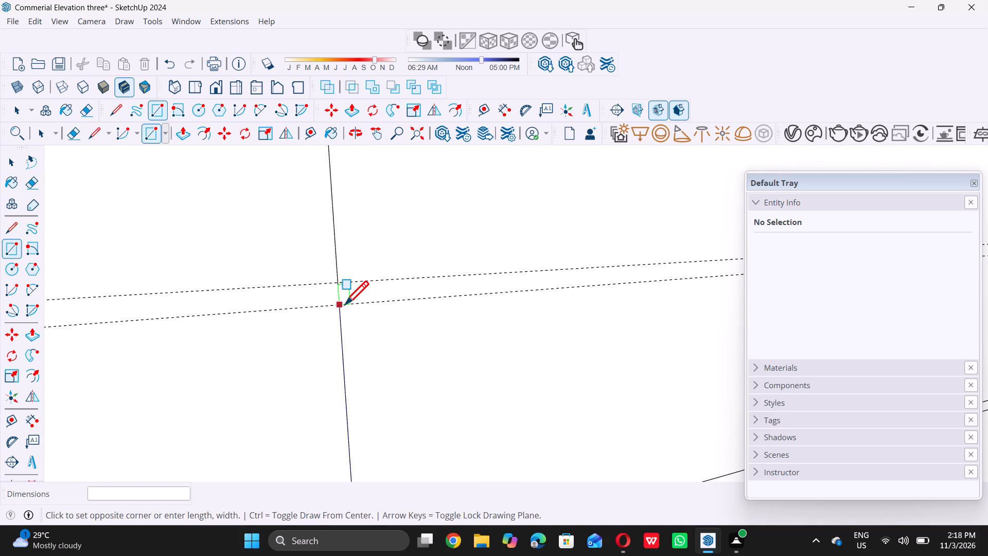
scroll(344, 303, "down", 19)
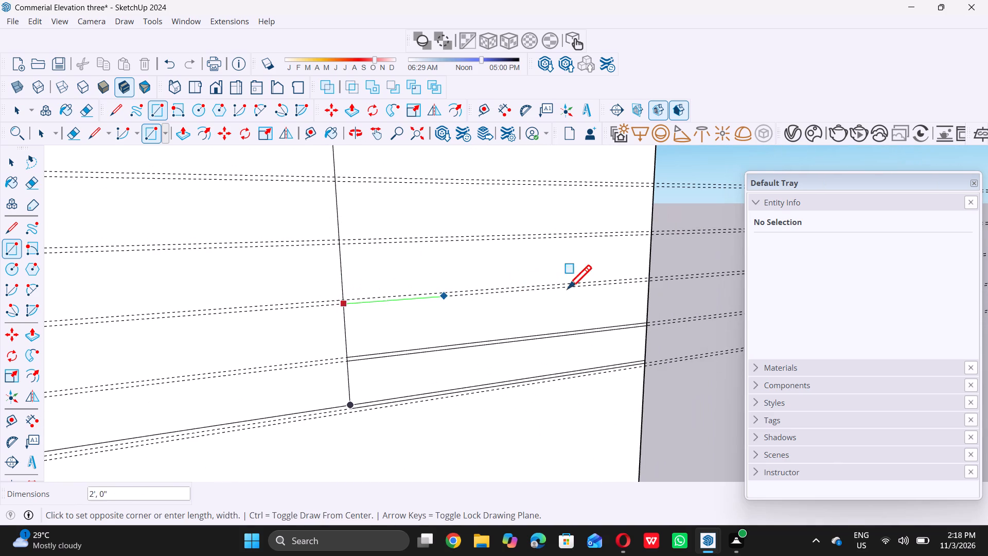
scroll(653, 280, "up", 10)
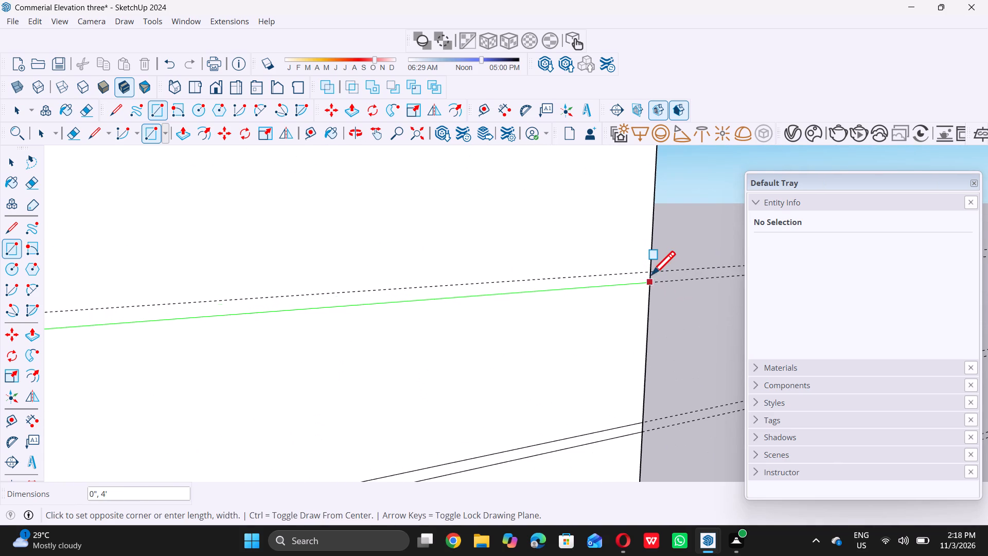
left_click(649, 270)
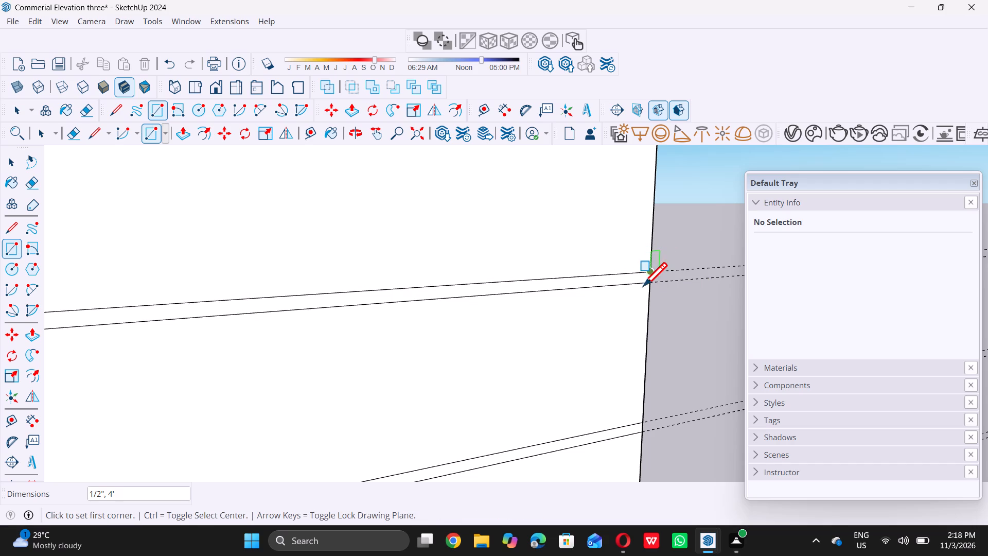
Draw a groove rectangle about 1/2" by 4' between the second guide pair across the upper-right panel, from the seam to the outer edge.
scroll(638, 302, "down", 19)
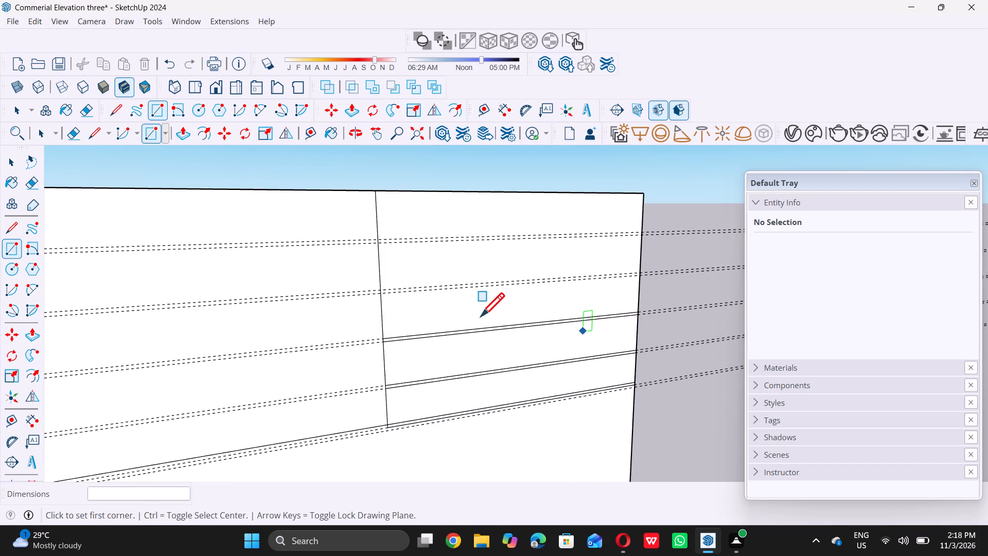
scroll(389, 299, "up", 19)
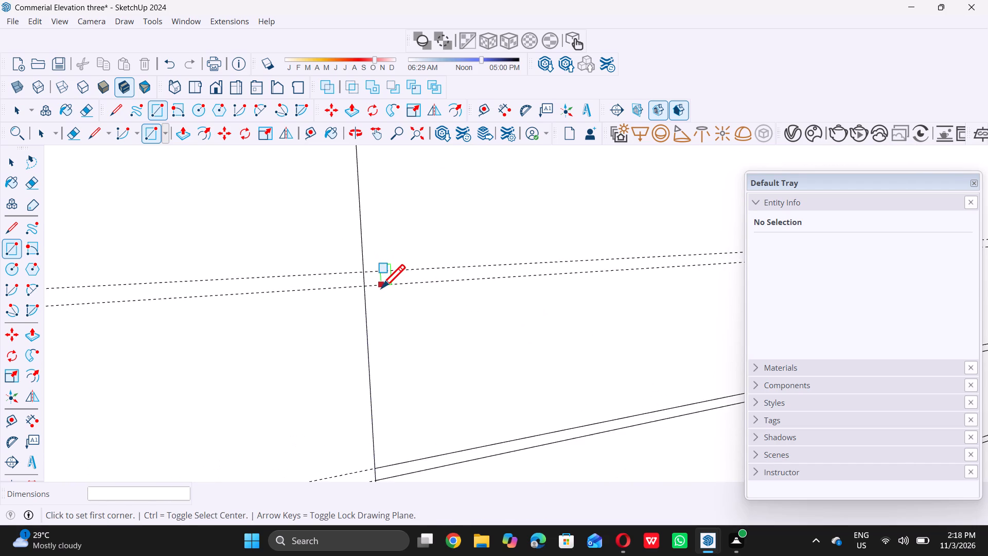
scroll(381, 288, "up", 1)
left_click(356, 283)
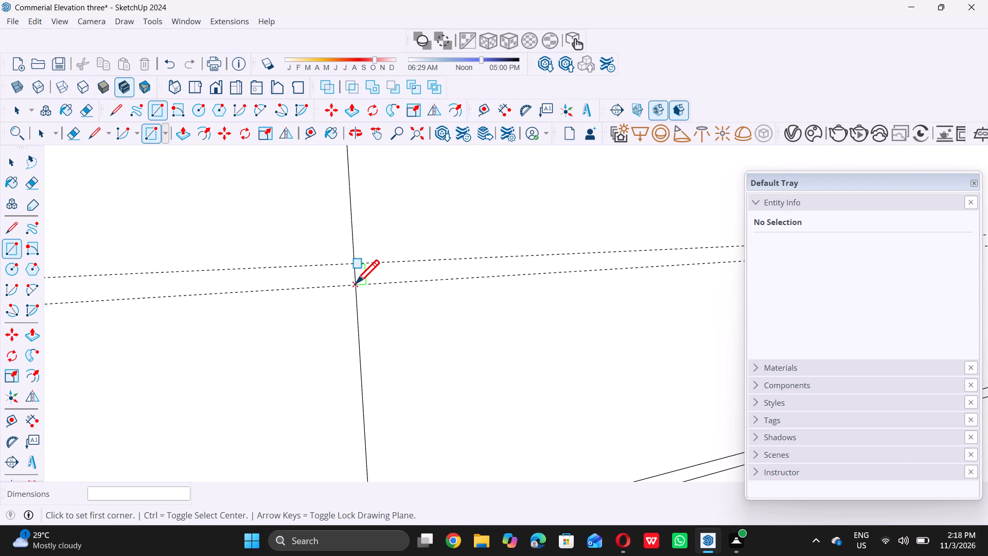
scroll(355, 283, "down", 19)
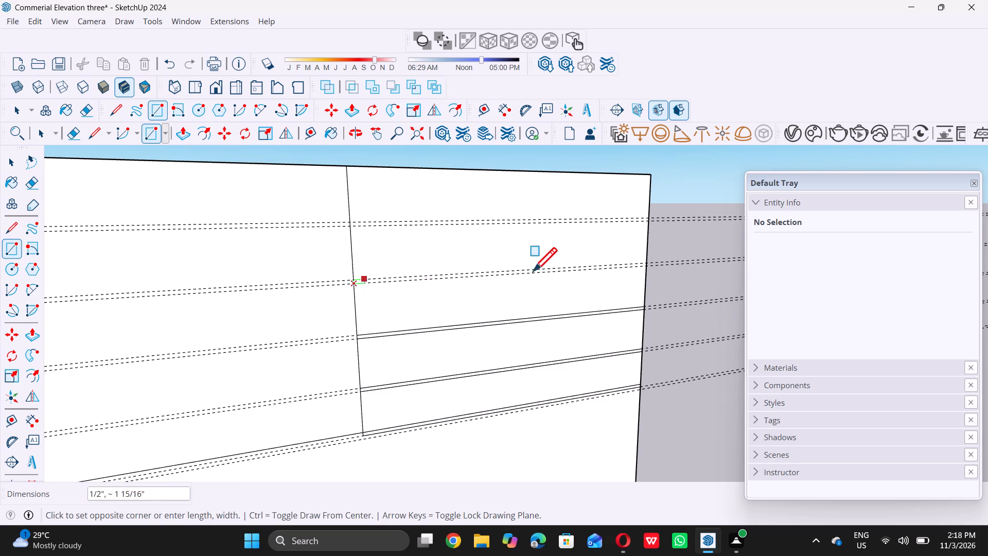
scroll(631, 267, "up", 13)
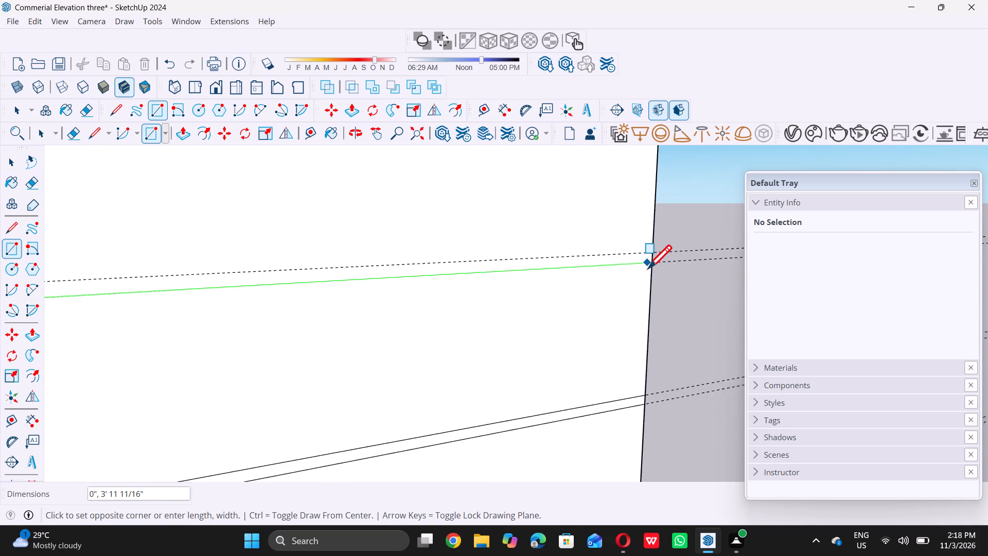
scroll(648, 268, "up", 2)
left_click(652, 249)
scroll(649, 262, "down", 5)
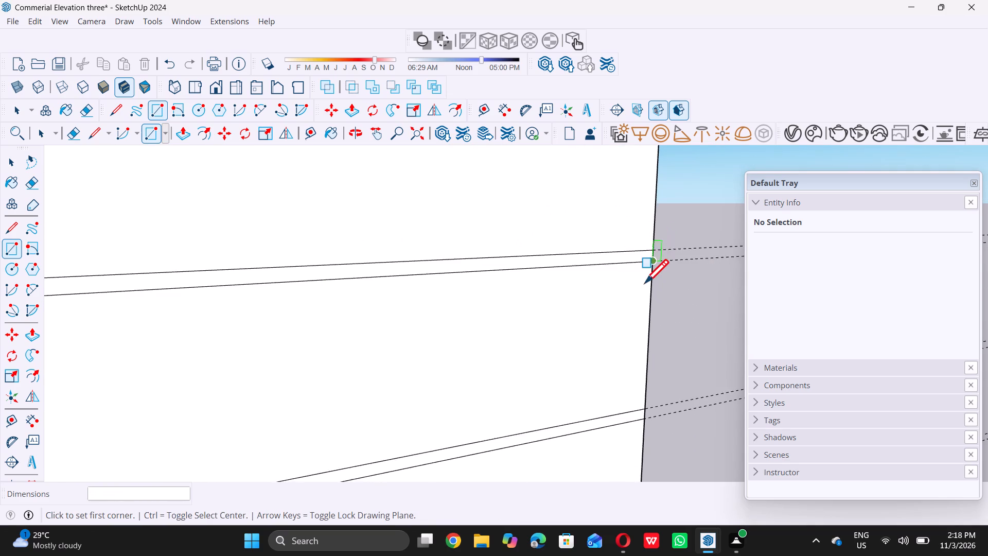
Draw a groove rectangle about 1/2" by 3' 11 9/16" between the first, topmost guide pair across the upper-right panel.
scroll(645, 283, "down", 14)
scroll(311, 249, "up", 3)
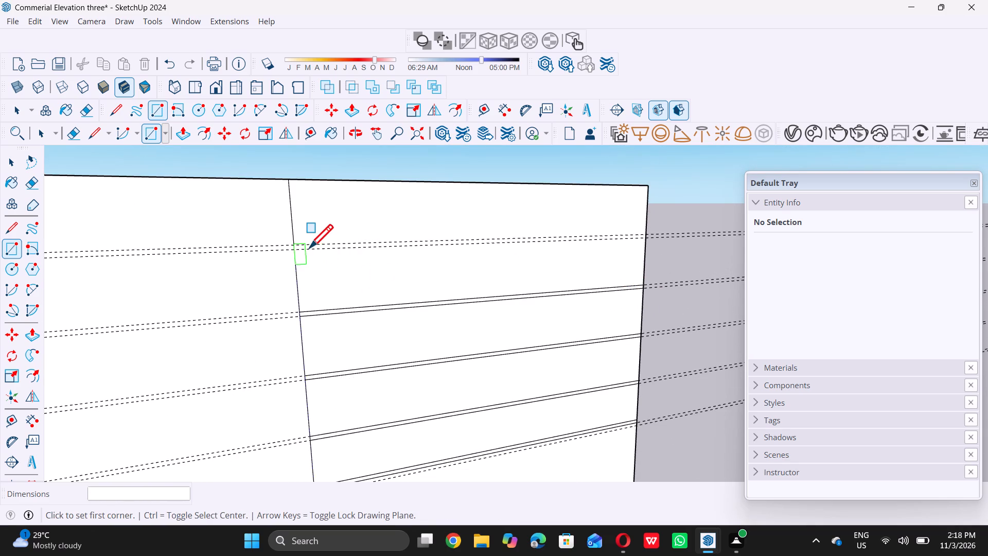
scroll(309, 248, "up", 16)
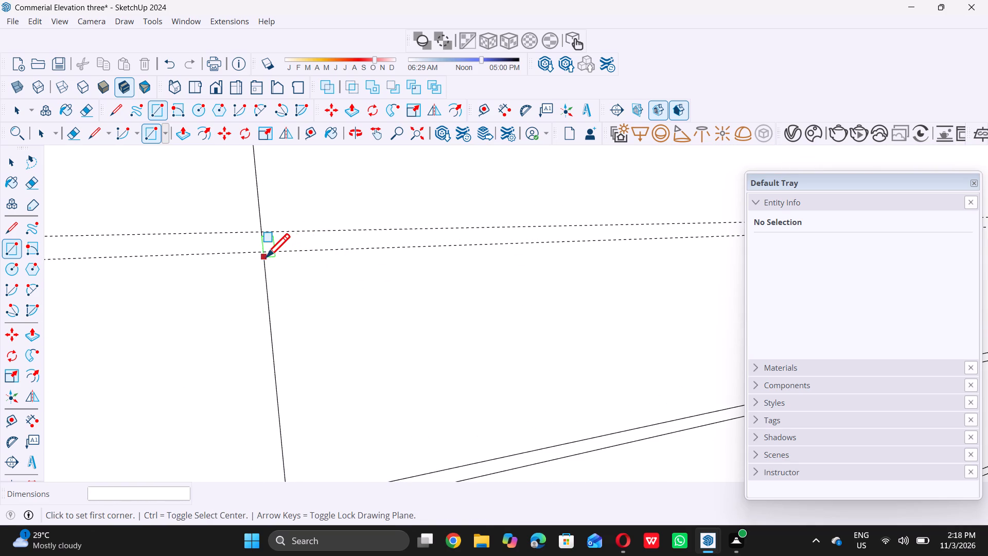
left_click(267, 253)
scroll(267, 253, "down", 10)
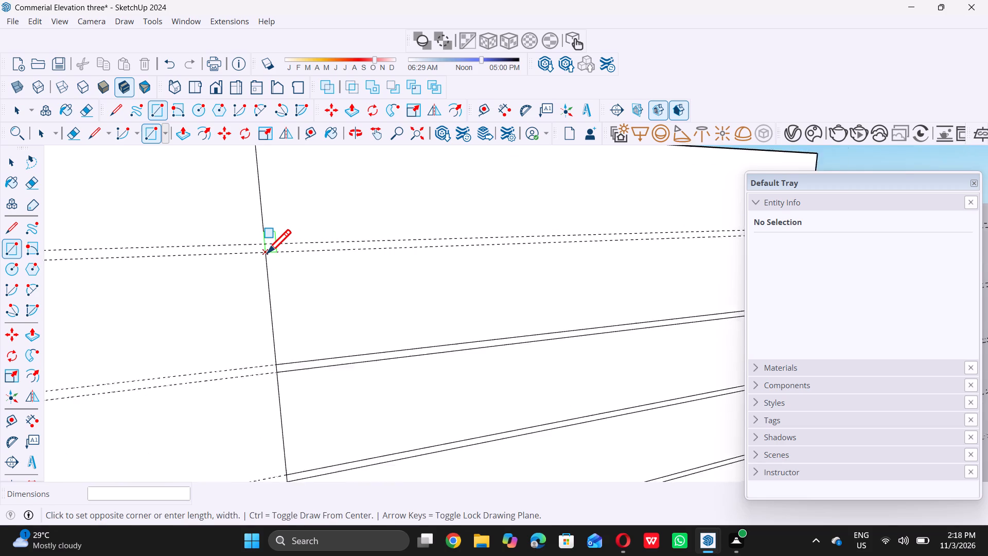
scroll(267, 253, "down", 8)
scroll(605, 241, "up", 3)
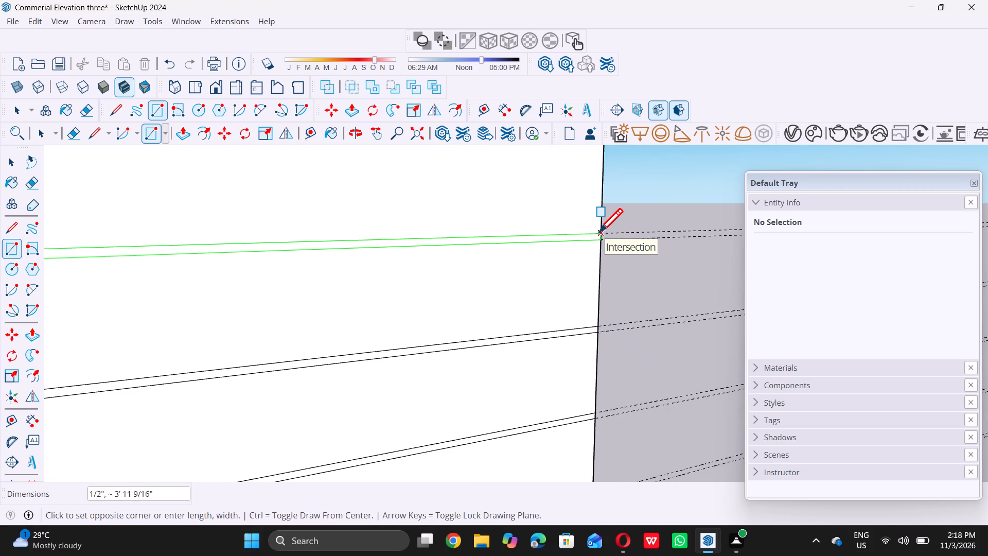
double_click(599, 232)
key("space")
Delete all the construction guides from the model.
scroll(599, 235, "down", 11)
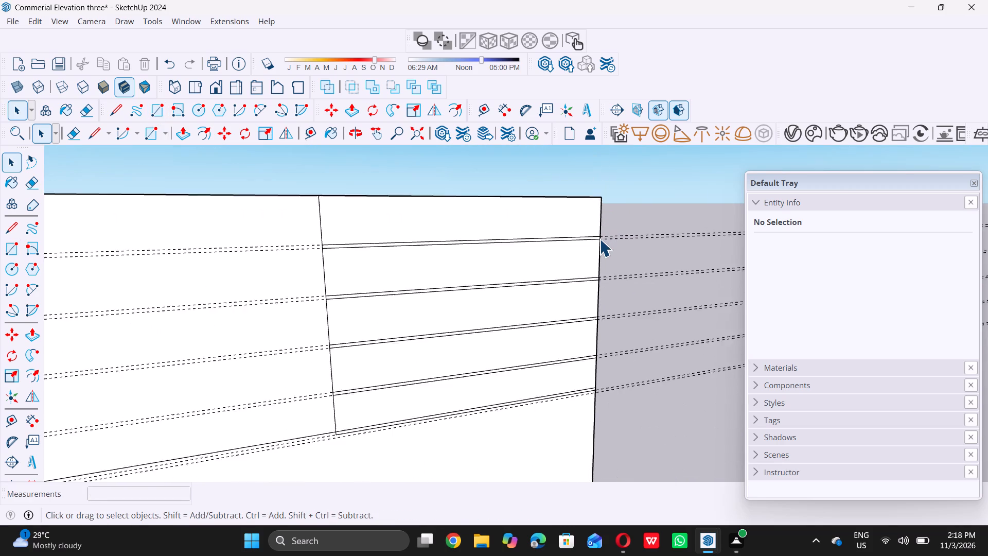
scroll(599, 239, "down", 8)
scroll(577, 285, "down", 3)
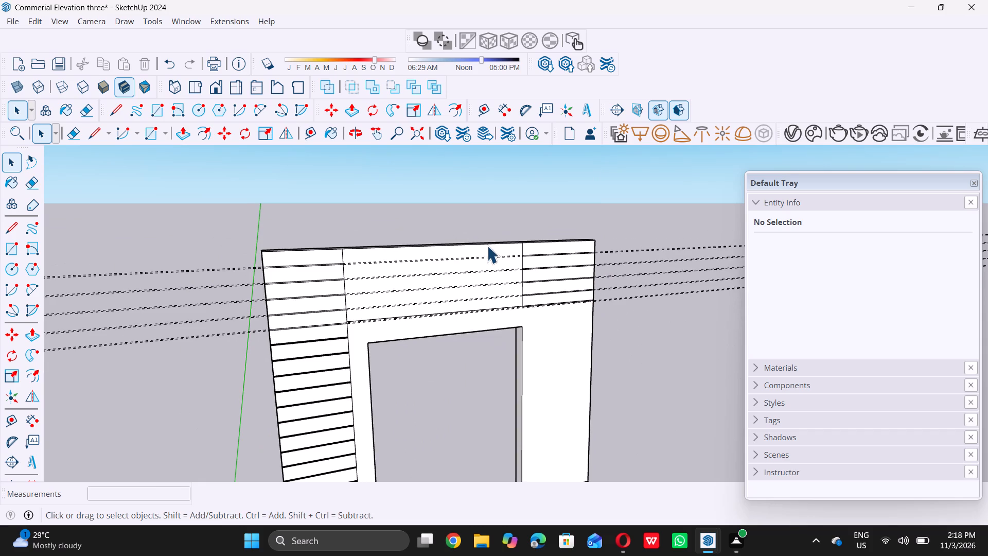
left_click(37, 20)
left_click(103, 152)
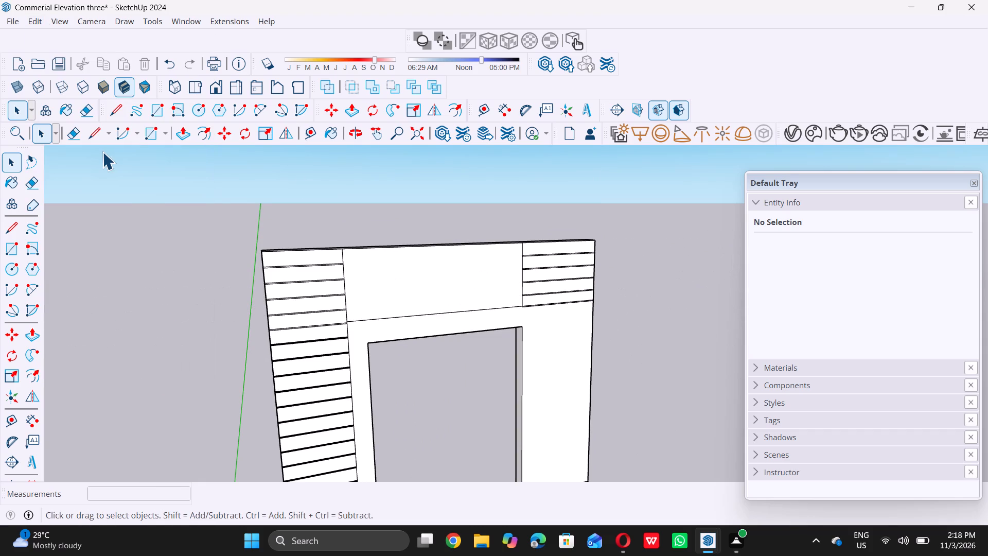
Push/Pull the topmost strip of the upper-left panel outward by 0.5".
scroll(179, 199, "down", 10)
middle_click_drag(218, 256, 288, 251)
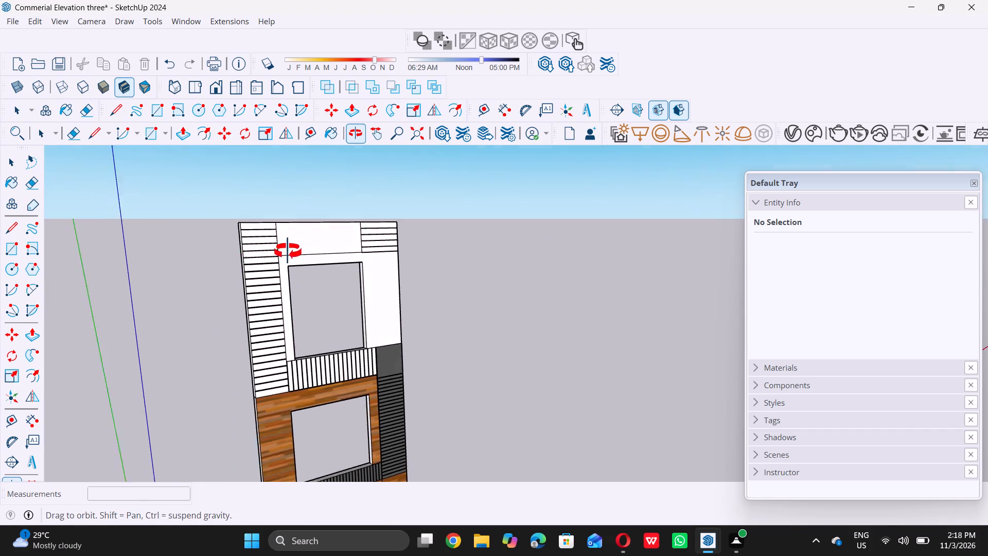
middle_click_drag(288, 251, 295, 253)
scroll(296, 254, "up", 6)
scroll(190, 224, "up", 12)
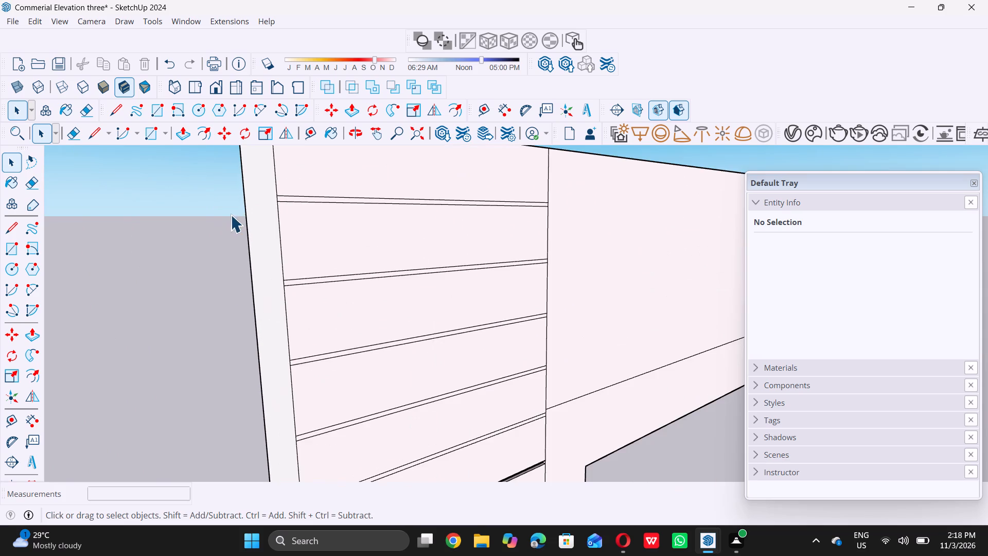
scroll(247, 212, "down", 3)
scroll(305, 219, "down", 12)
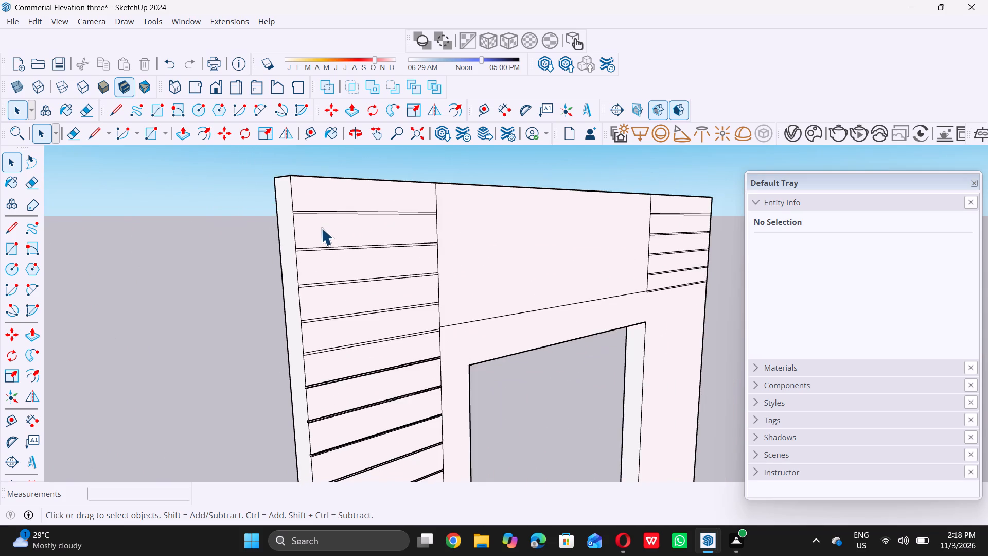
scroll(321, 228, "down", 1)
middle_click_drag(292, 257, 366, 299)
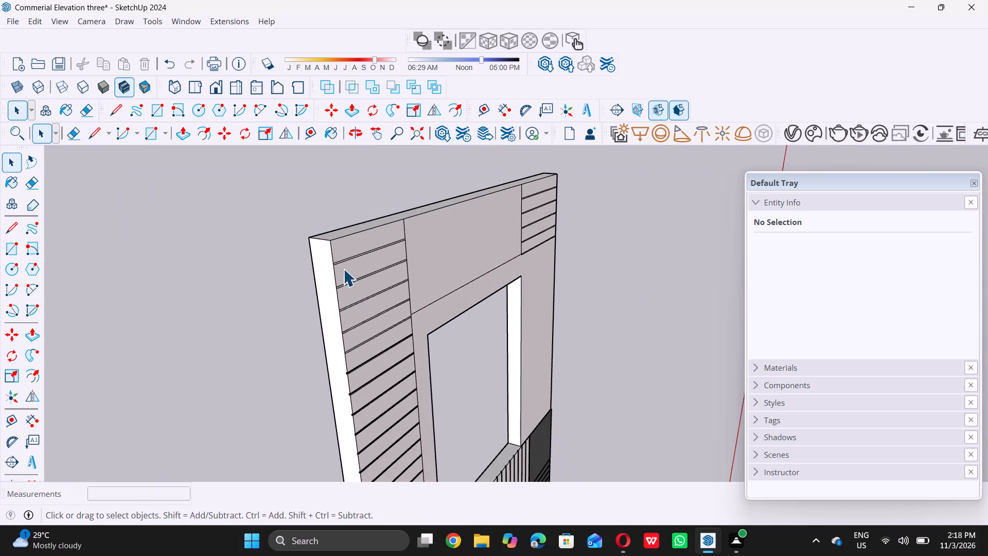
scroll(339, 267, "up", 20)
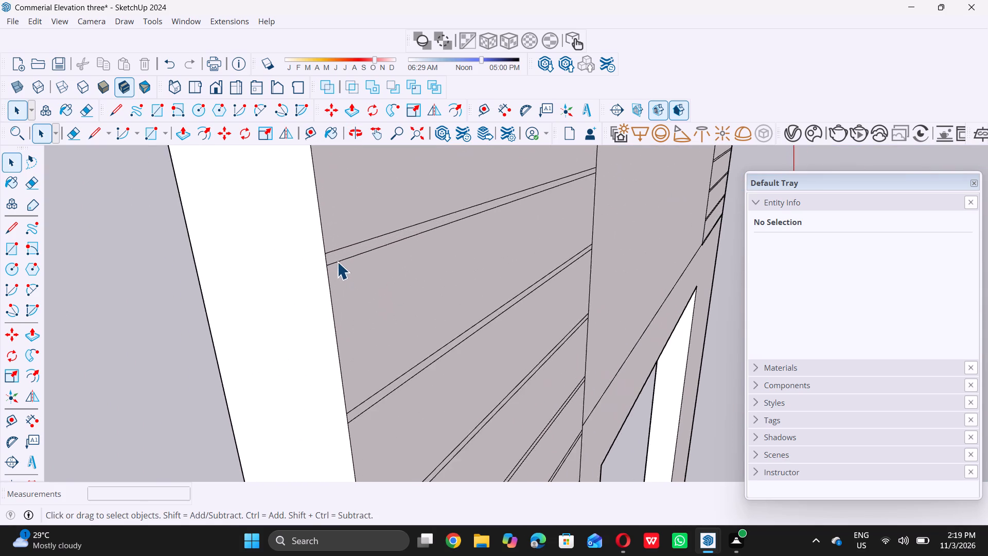
scroll(337, 262, "up", 8)
left_click(338, 256)
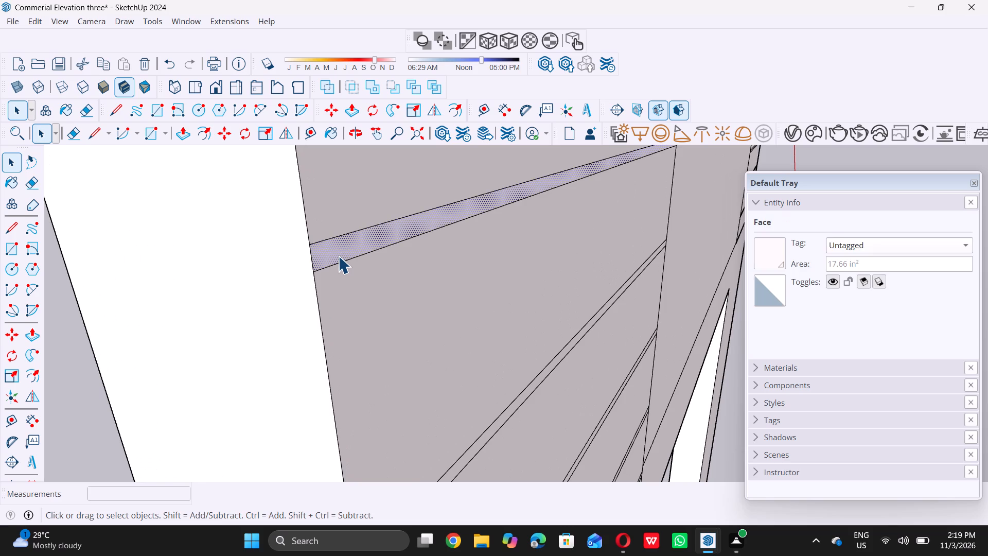
key("p")
left_click(338, 248)
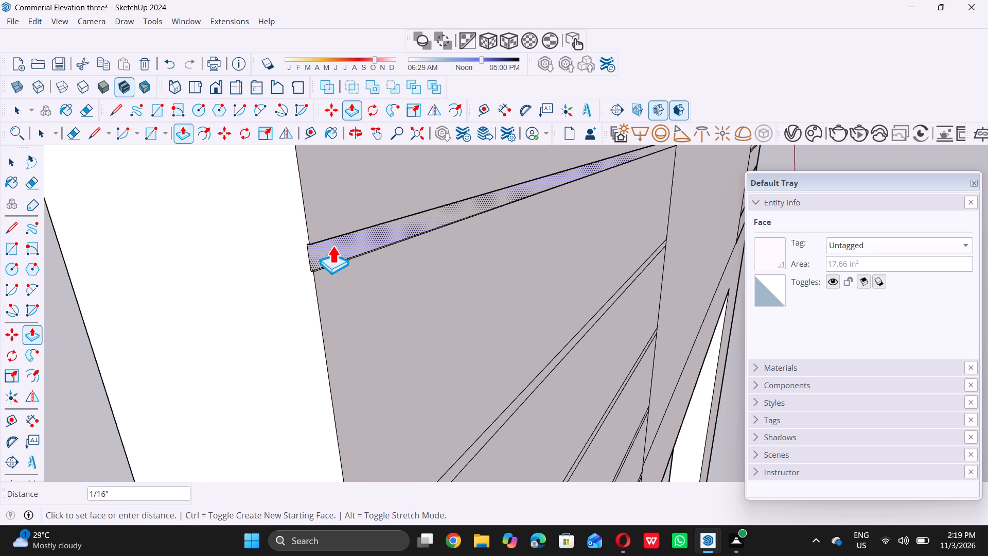
type("0.5")
key("shift+quotedbl")
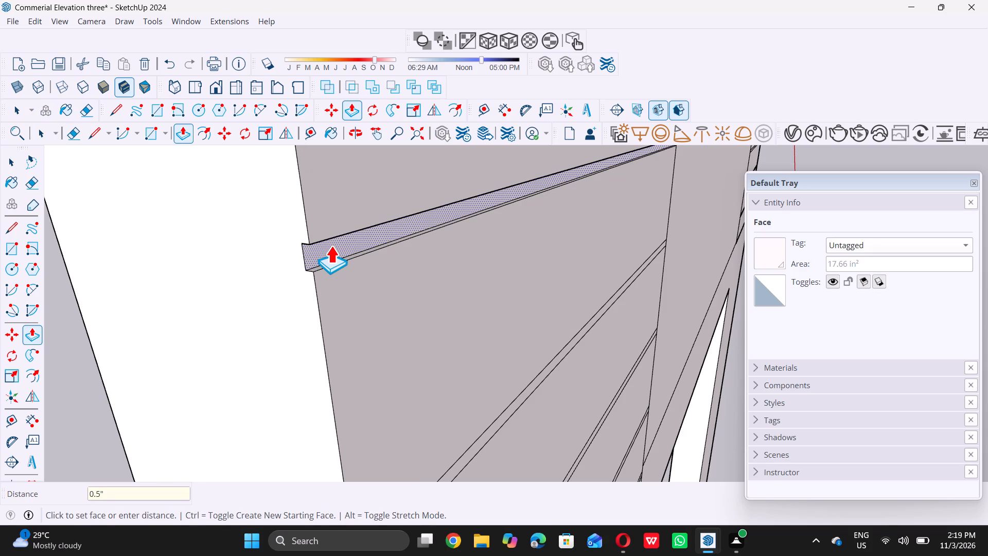
key("Return")
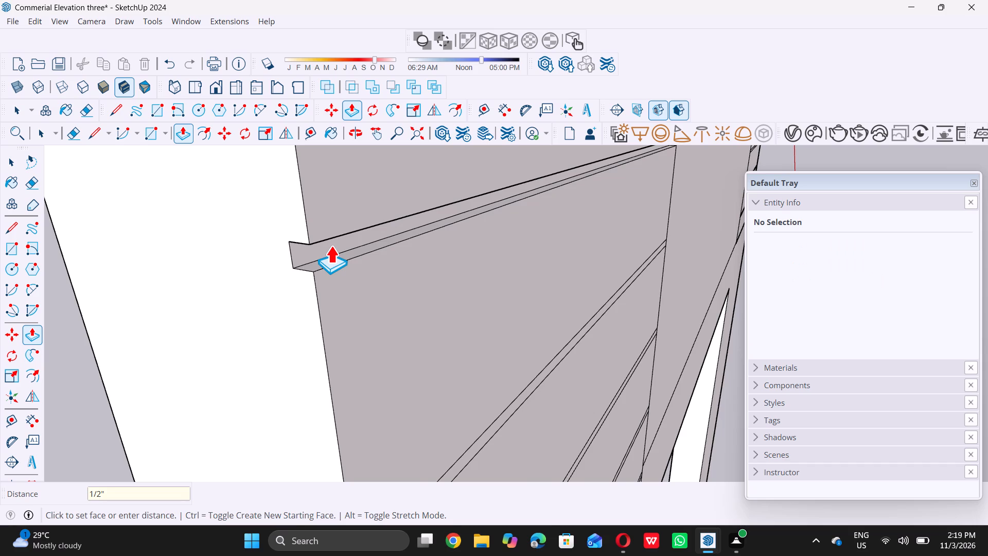
Push/Pull the second strip from the top of the upper-left panel outward by 0.5".
scroll(331, 246, "down", 8)
scroll(364, 375, "up", 5)
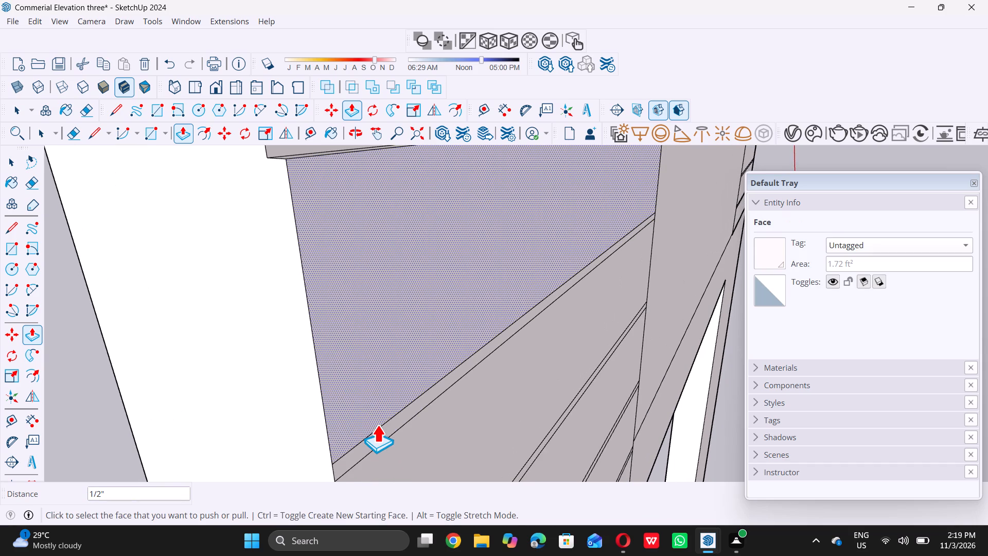
left_click(378, 432)
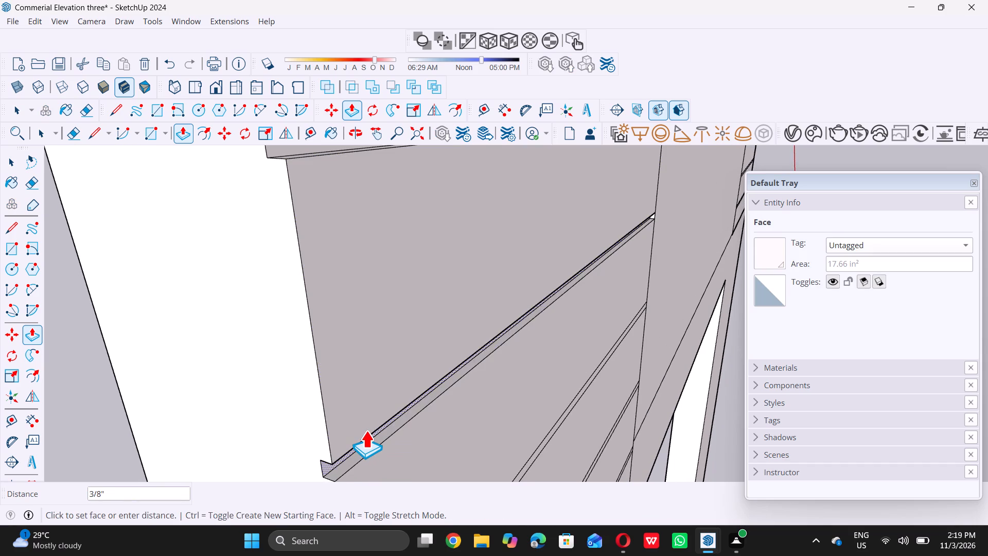
type("0.5")
key("shift+quotedbl")
key("Return")
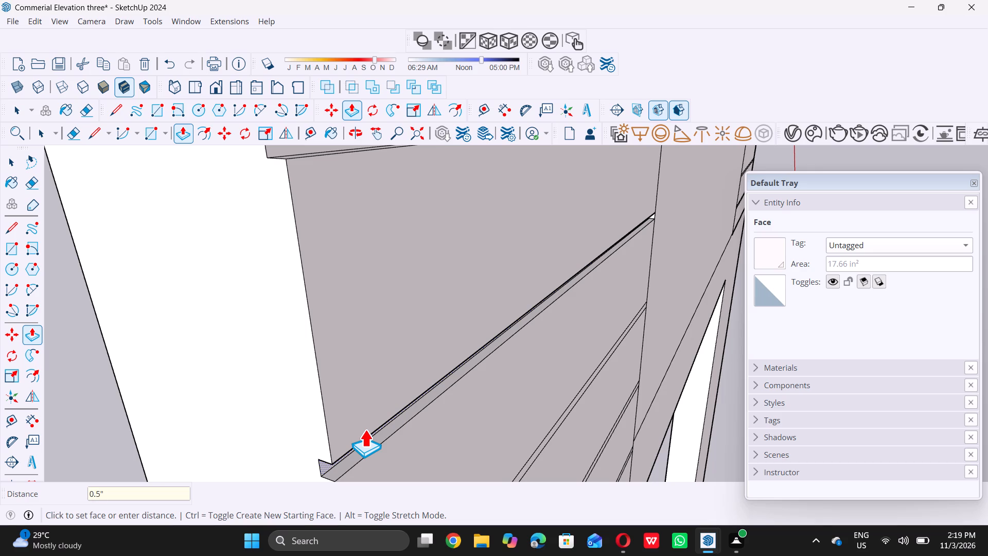
Push/Pull the third strip from the top of the upper-left panel outward by 0.5".
scroll(347, 375, "down", 15)
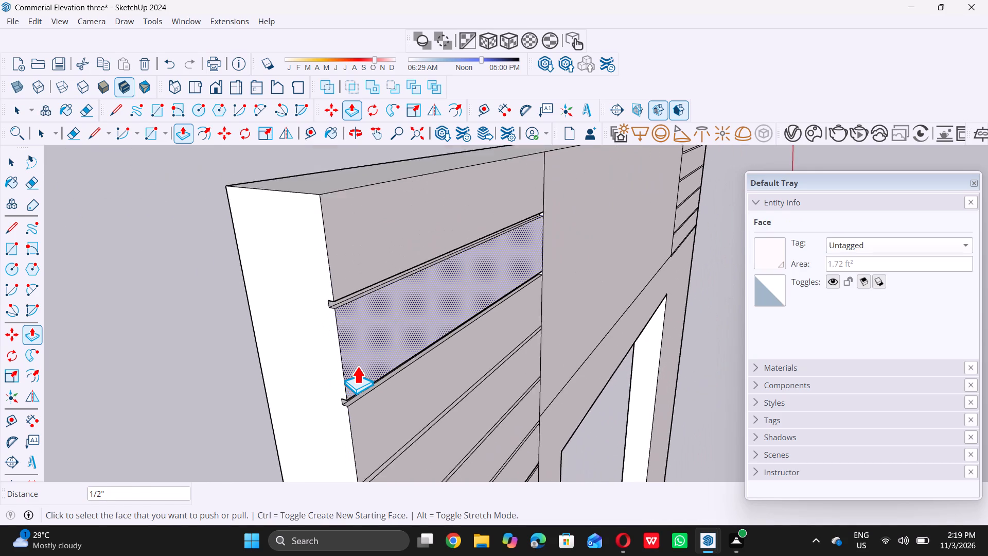
scroll(357, 366, "down", 4)
scroll(337, 449, "up", 17)
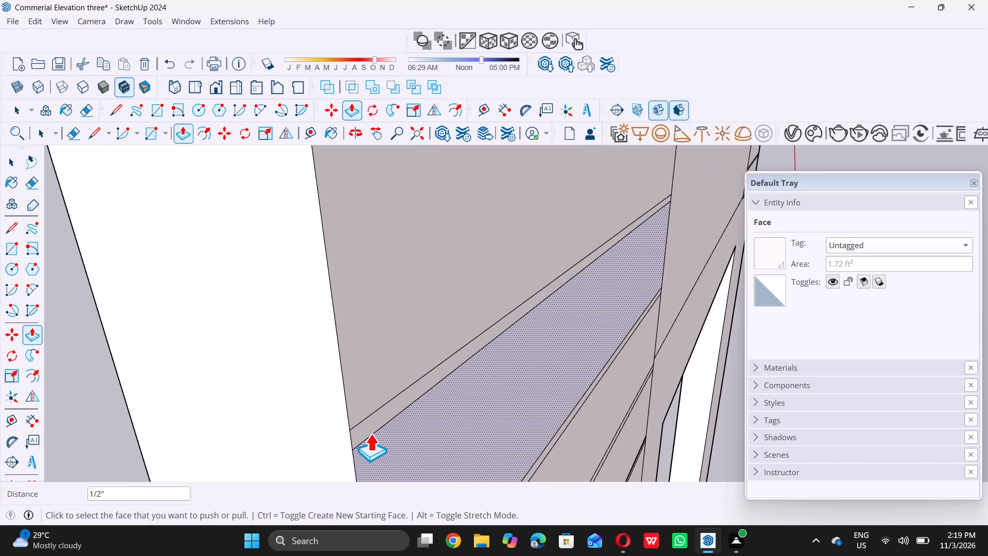
left_click(370, 424)
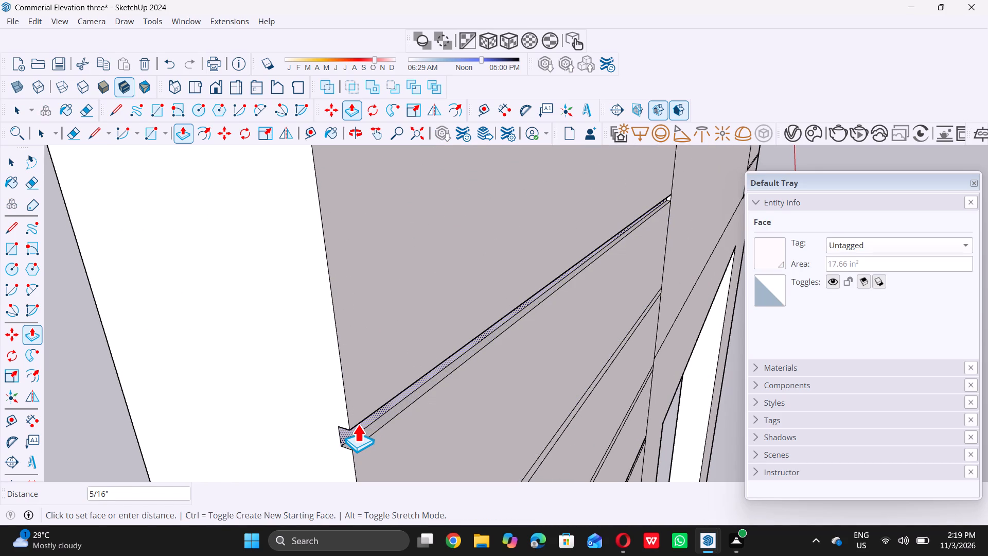
type("0.5")
key("shift+quotedbl")
key("Return")
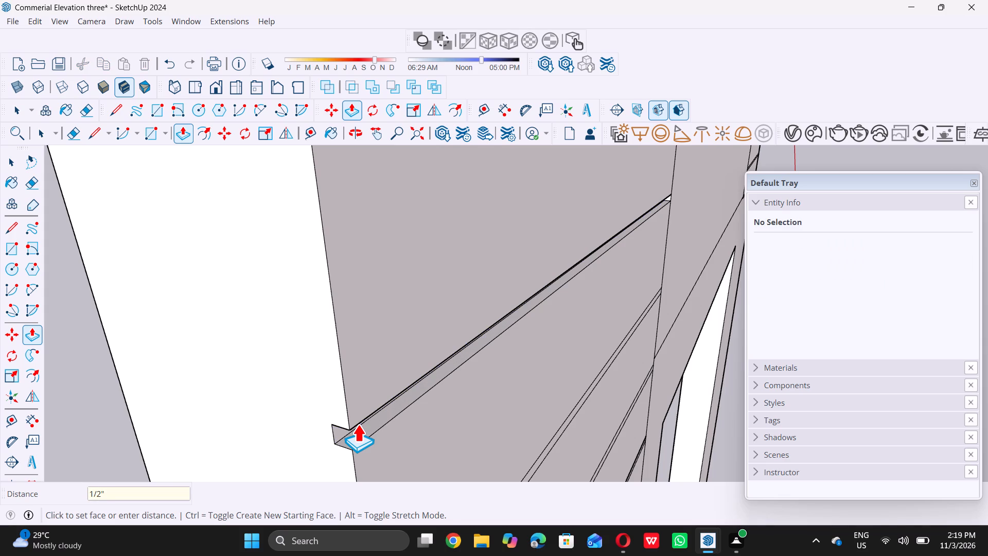
Push/Pull the fourth strip from the top of the upper-left panel outward by 0.5".
scroll(358, 424, "down", 20)
scroll(358, 424, "down", 5)
scroll(362, 450, "up", 2)
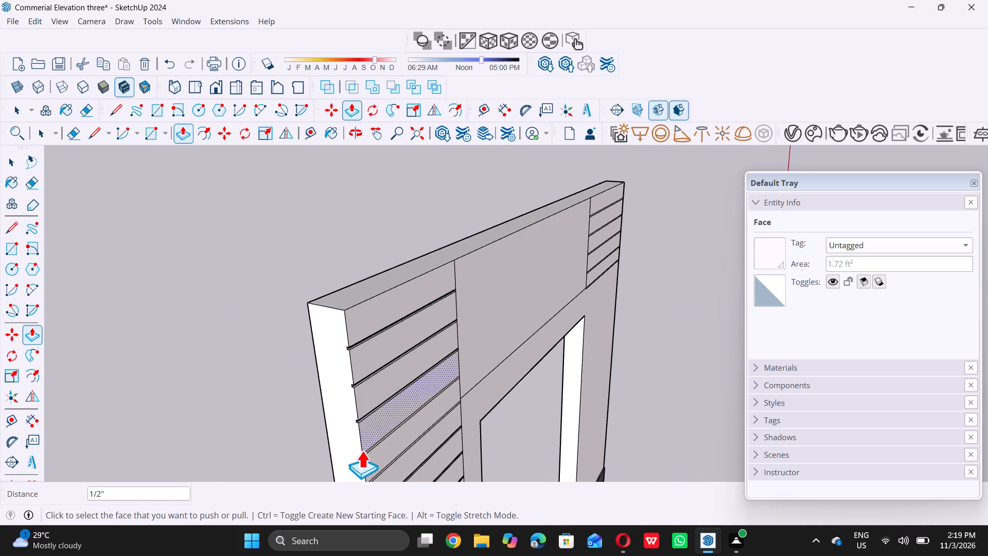
scroll(362, 450, "up", 15)
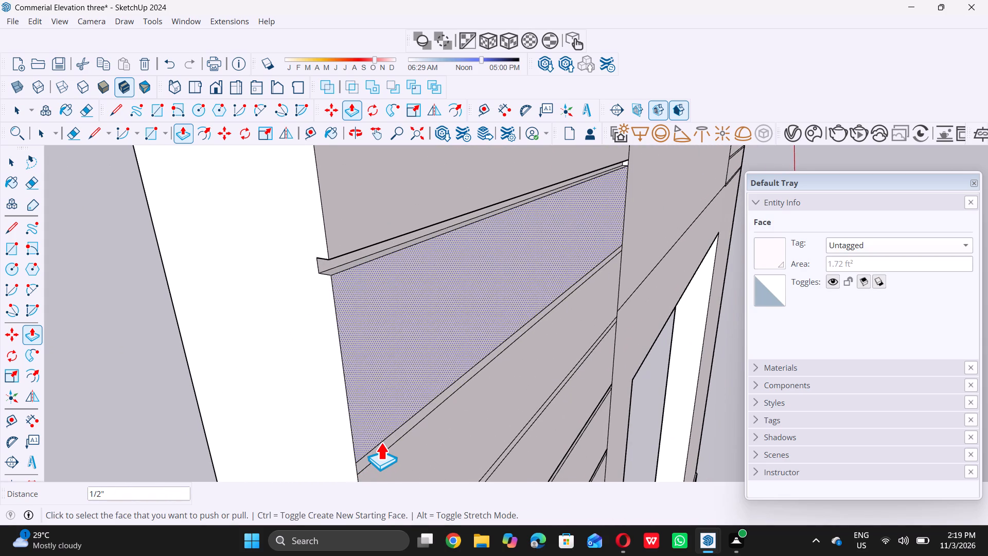
left_click(381, 445)
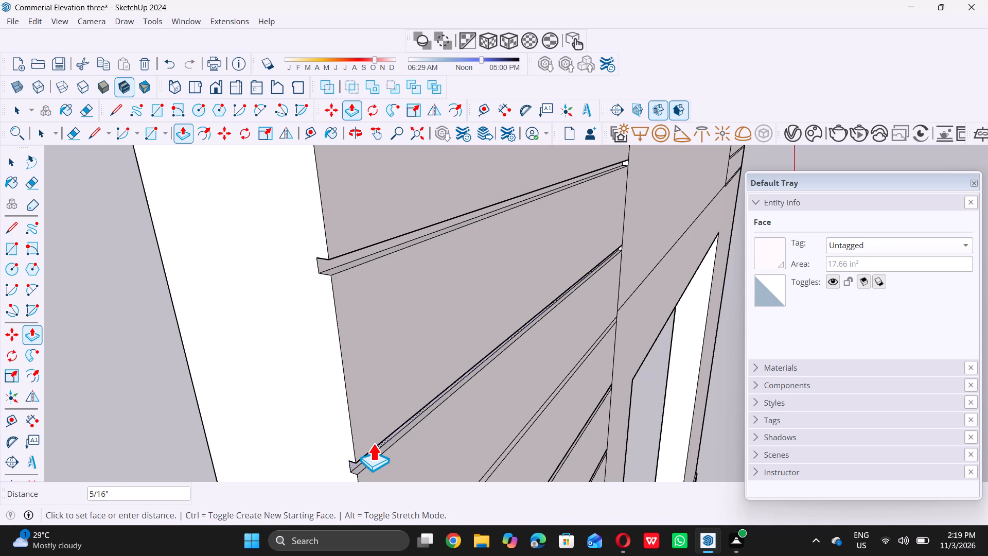
type("0.5")
key("shift+quotedbl")
key("Return")
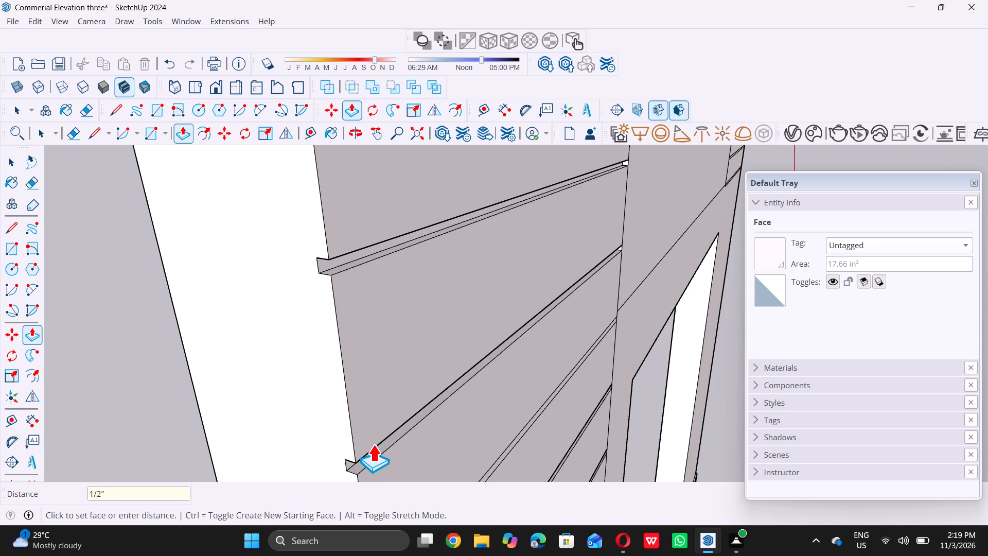
Push/Pull the fifth strip from the top of the upper-left panel outward by 0.5".
scroll(373, 444, "down", 18)
scroll(400, 415, "up", 5)
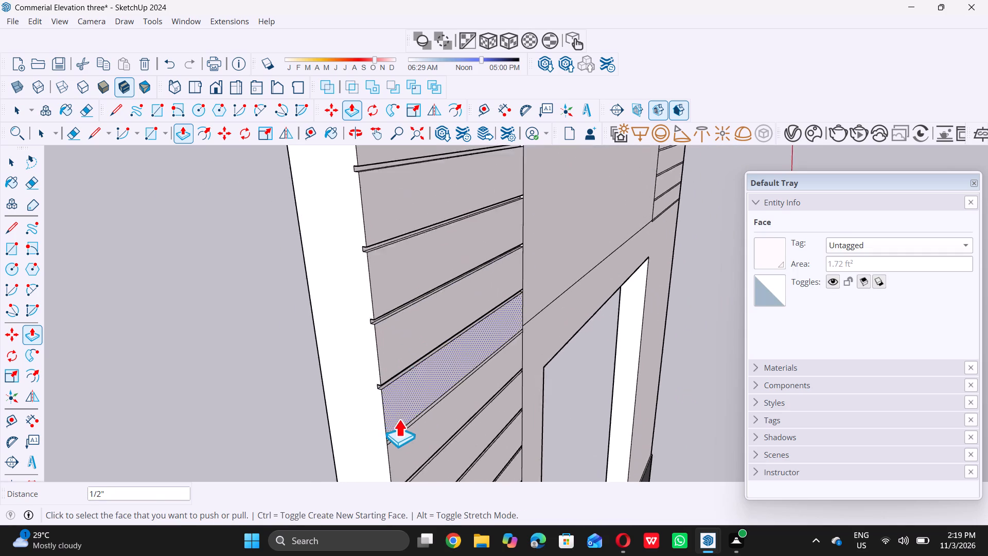
scroll(399, 419, "up", 16)
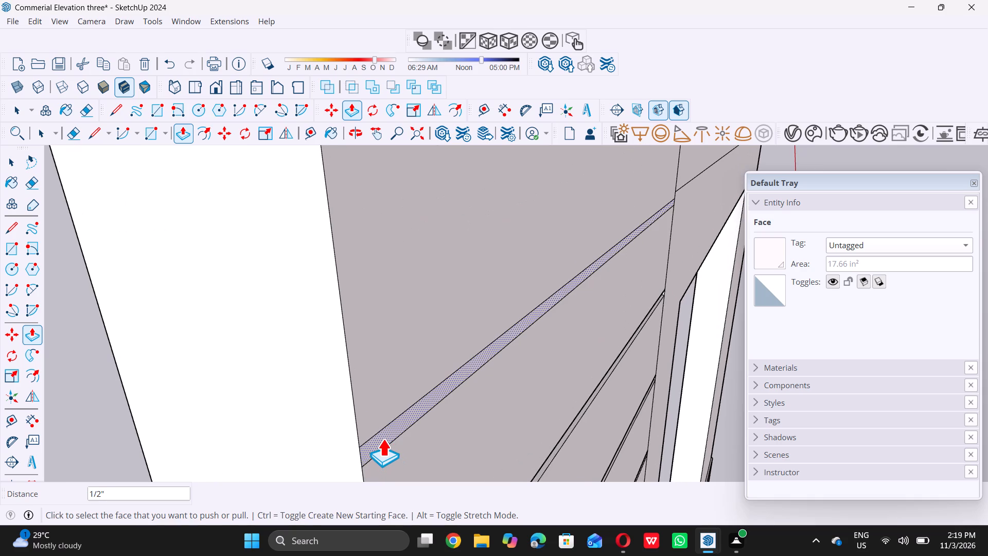
left_click(383, 438)
type("0.5")
key("shift+quotedbl")
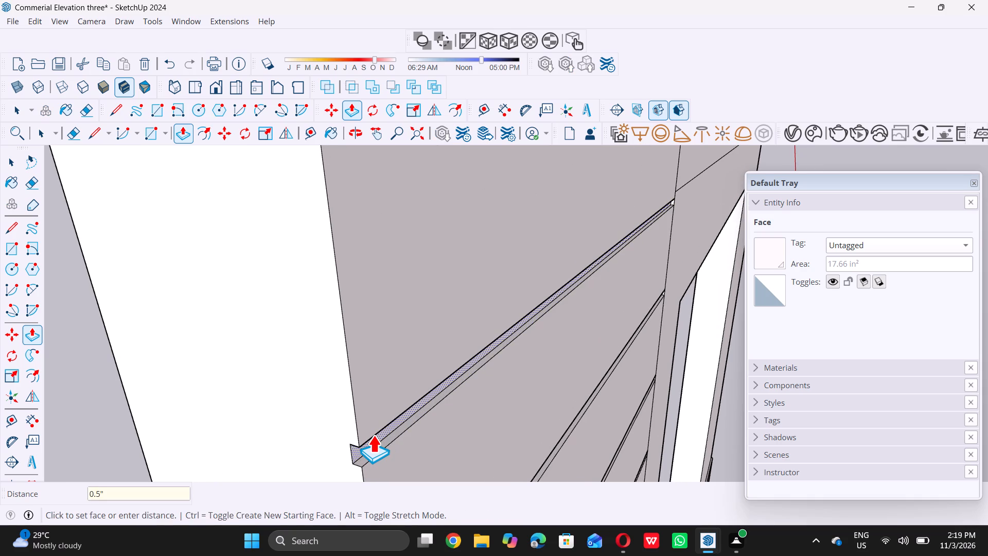
key("Return")
key("space")
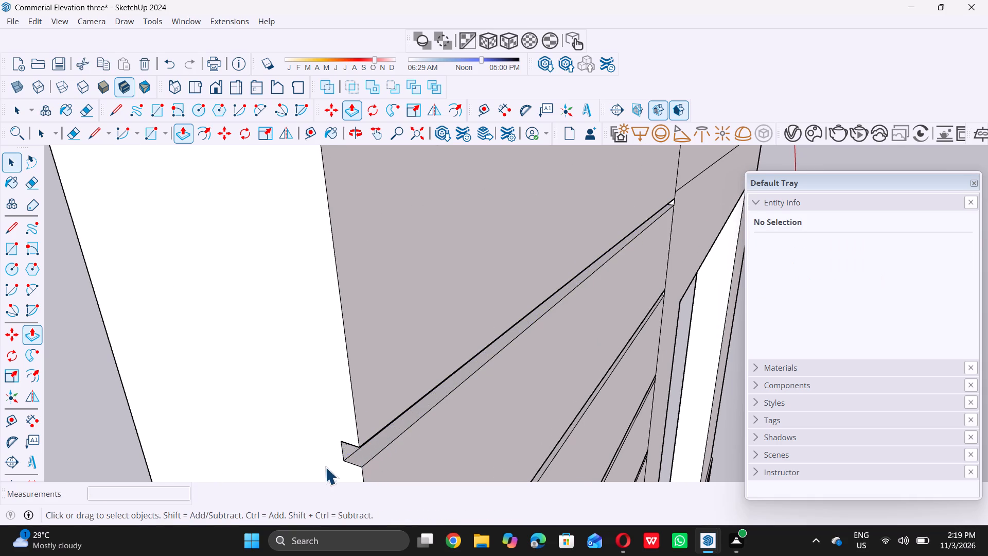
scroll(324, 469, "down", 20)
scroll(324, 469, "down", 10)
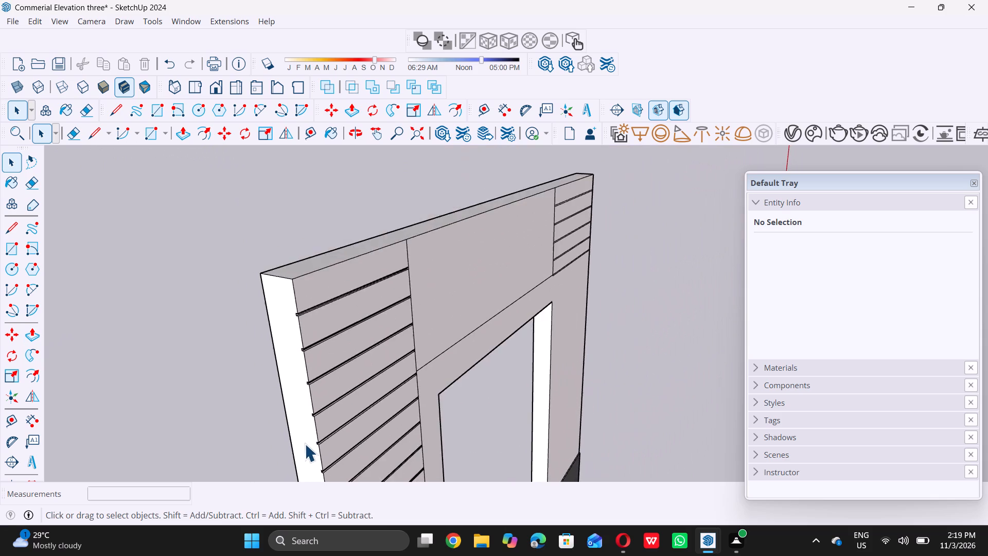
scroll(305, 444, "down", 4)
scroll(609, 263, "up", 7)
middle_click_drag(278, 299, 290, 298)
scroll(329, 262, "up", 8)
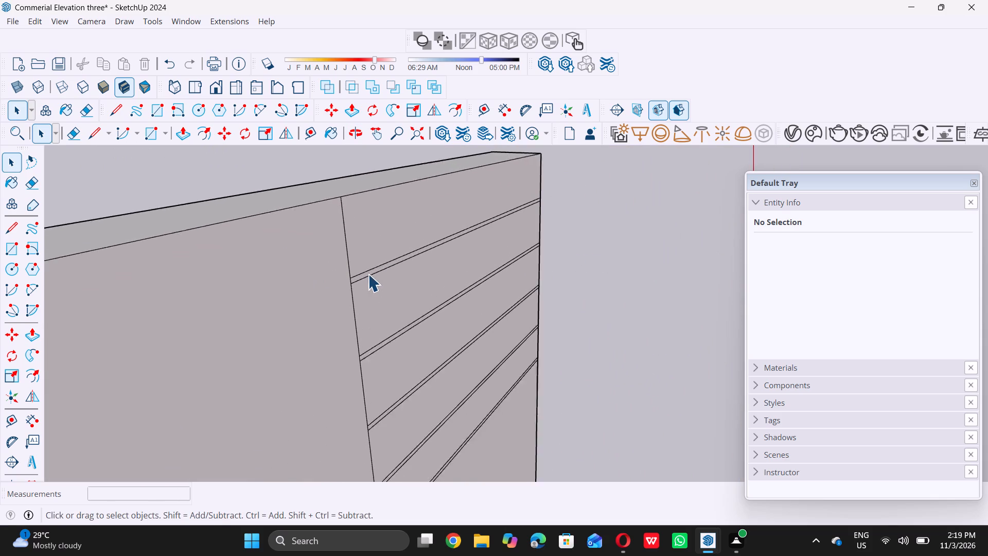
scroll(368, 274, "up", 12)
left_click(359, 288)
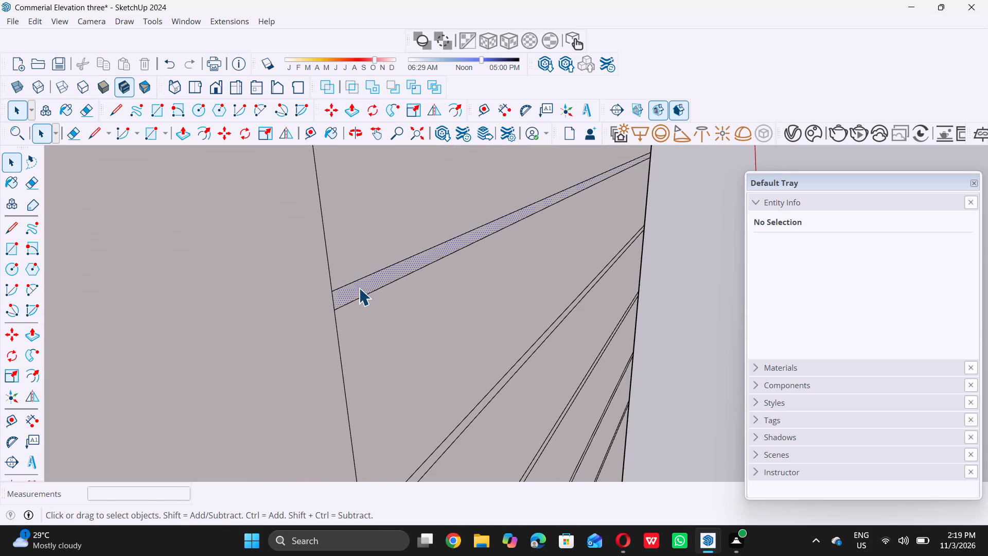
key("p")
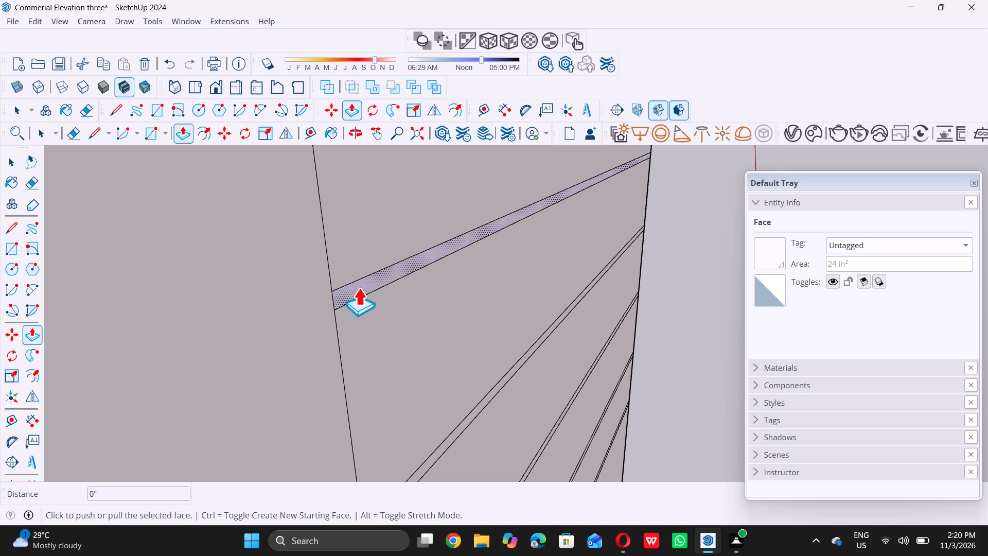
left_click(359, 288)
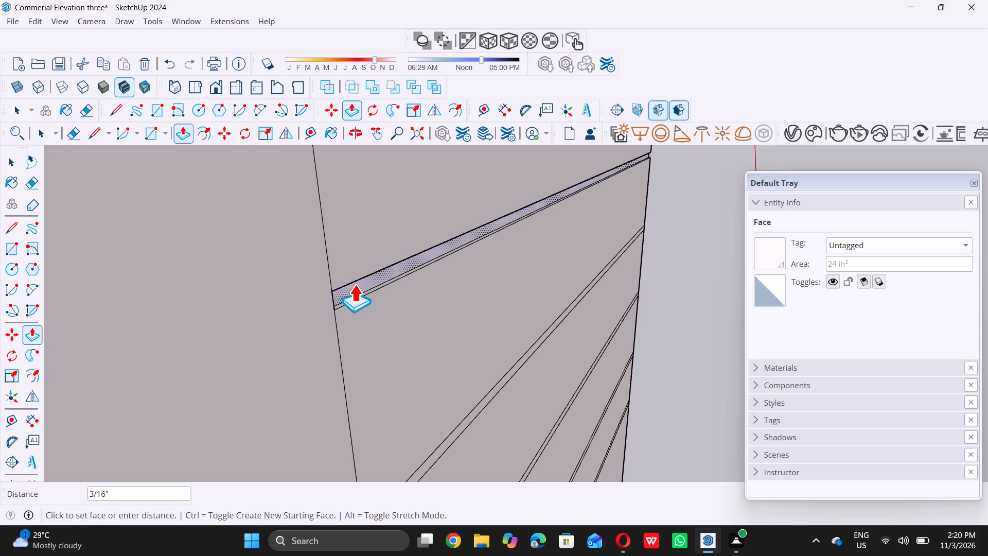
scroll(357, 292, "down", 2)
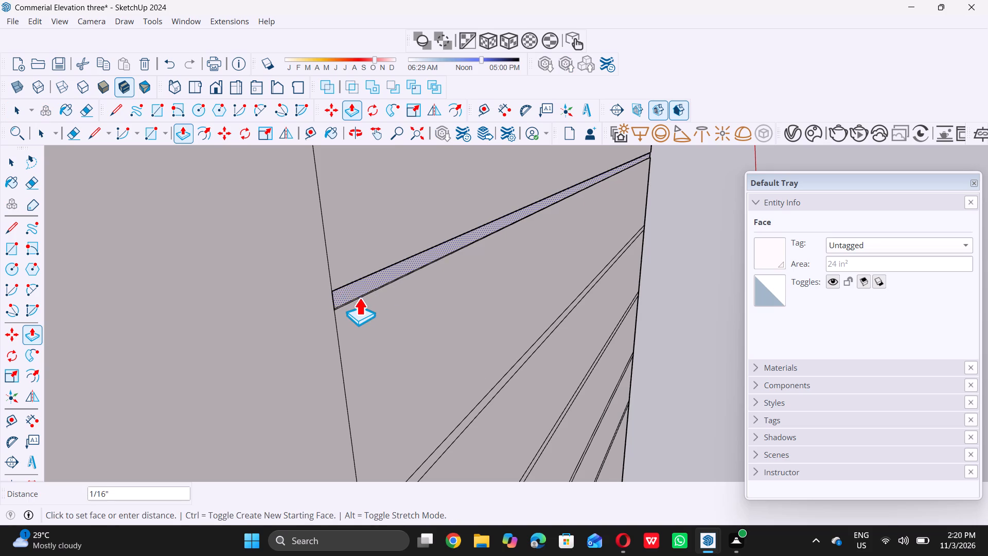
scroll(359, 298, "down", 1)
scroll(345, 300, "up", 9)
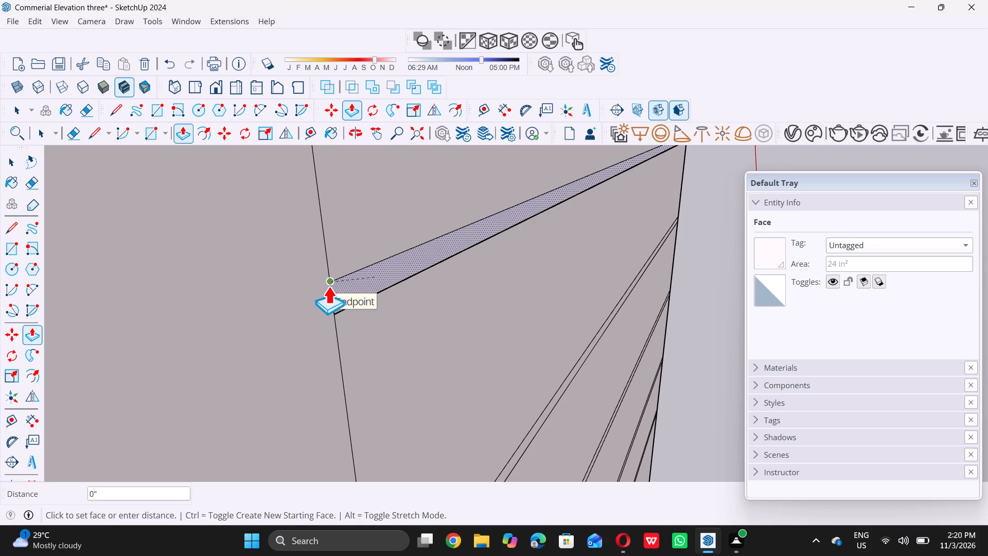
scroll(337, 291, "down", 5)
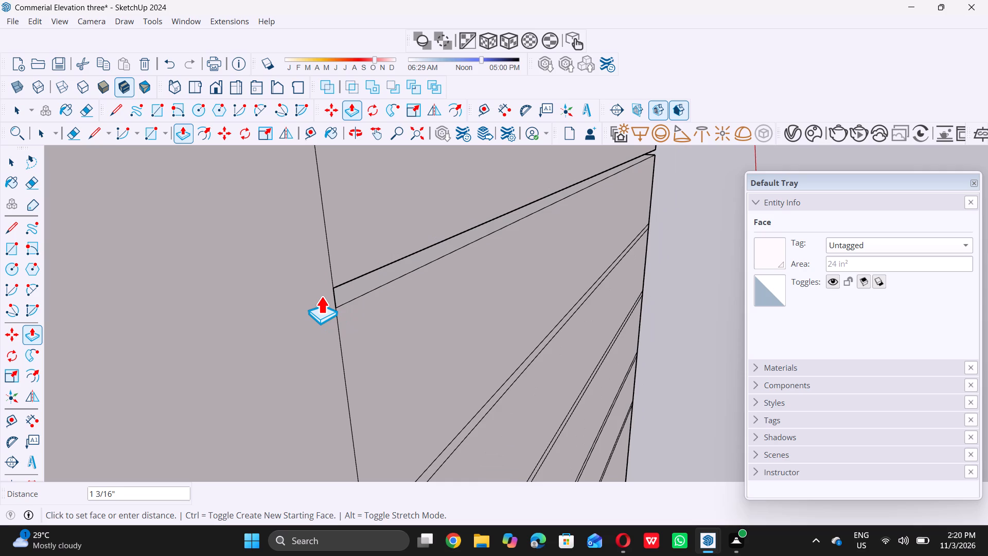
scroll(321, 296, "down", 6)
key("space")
Push/Pull the topmost strip of the upper-right panel outward by 0.5".
scroll(321, 302, "down", 7)
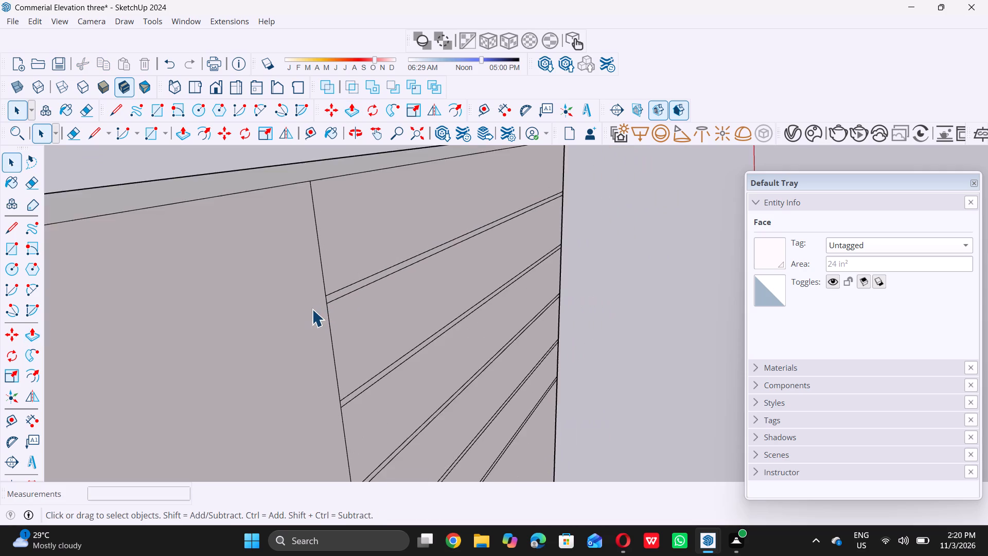
scroll(312, 309, "down", 20)
middle_click_drag(470, 305, 183, 395)
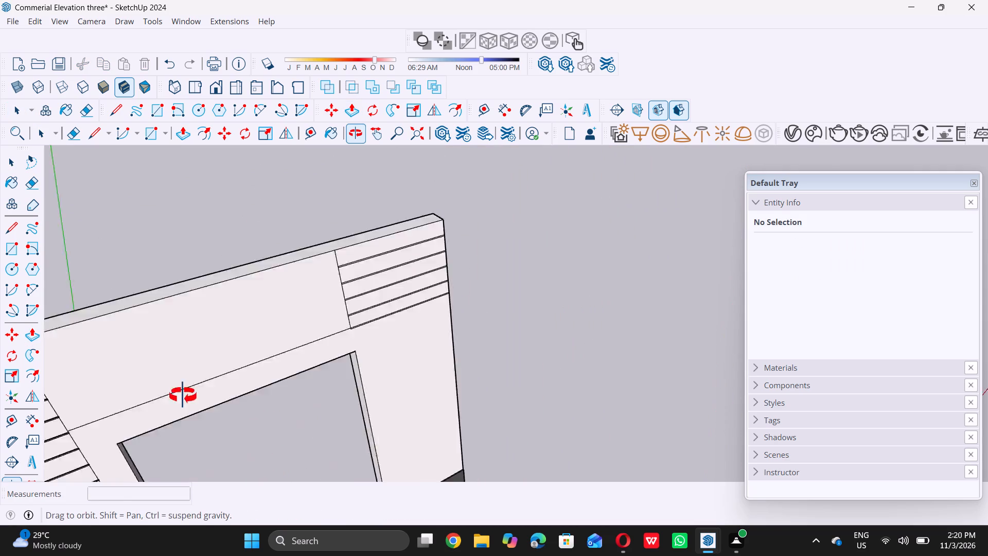
middle_click_drag(183, 395, 72, 379)
scroll(609, 238, "up", 4)
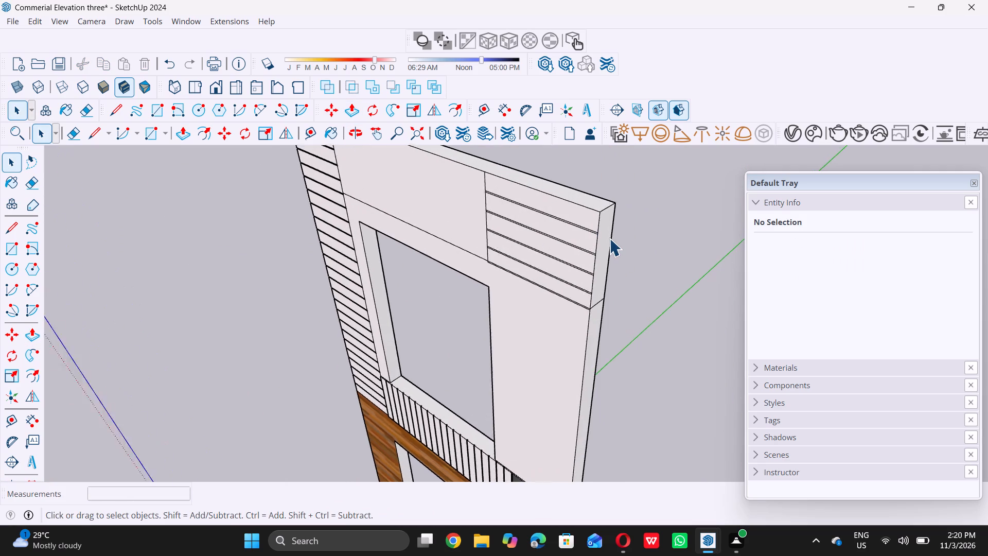
scroll(609, 238, "up", 7)
scroll(506, 254, "down", 15)
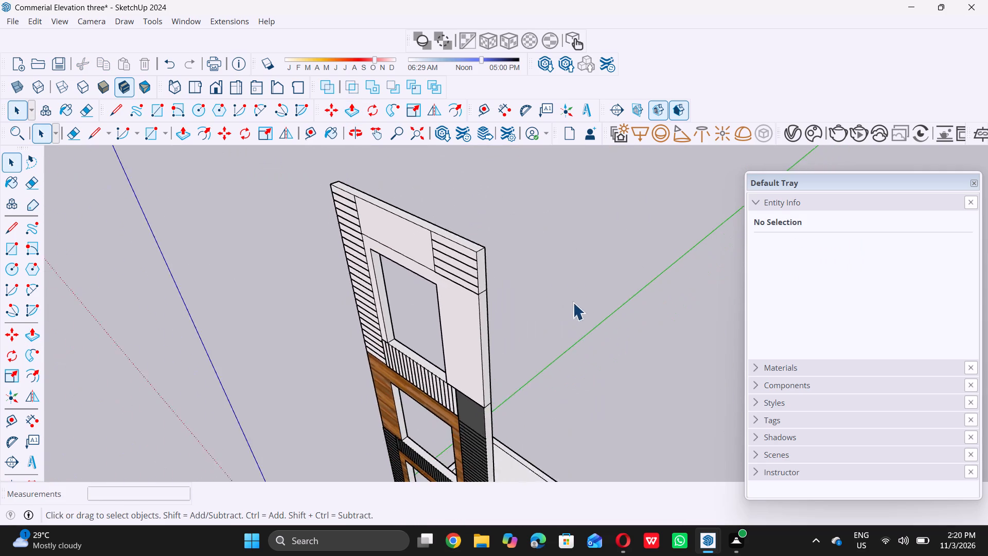
scroll(573, 302, "up", 6)
scroll(462, 296, "down", 9)
middle_click_drag(426, 331, 427, 325)
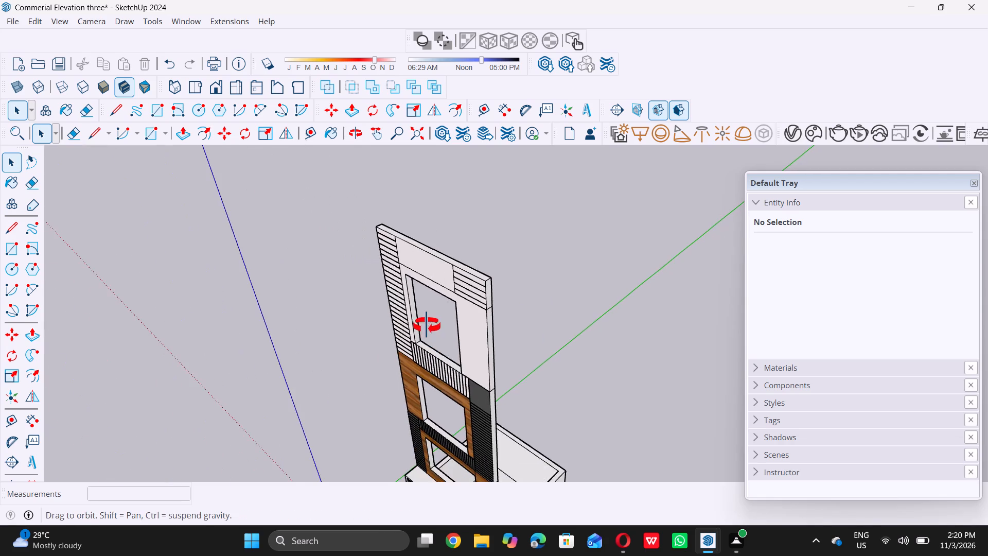
middle_click_drag(427, 325, 432, 294)
middle_click(432, 293)
scroll(465, 262, "up", 12)
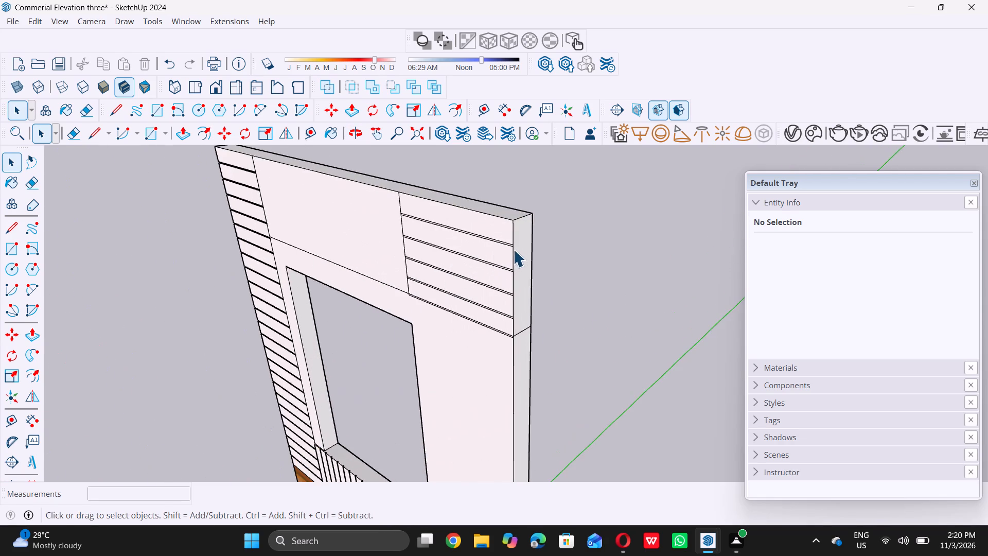
scroll(488, 254, "up", 14)
scroll(536, 231, "up", 4)
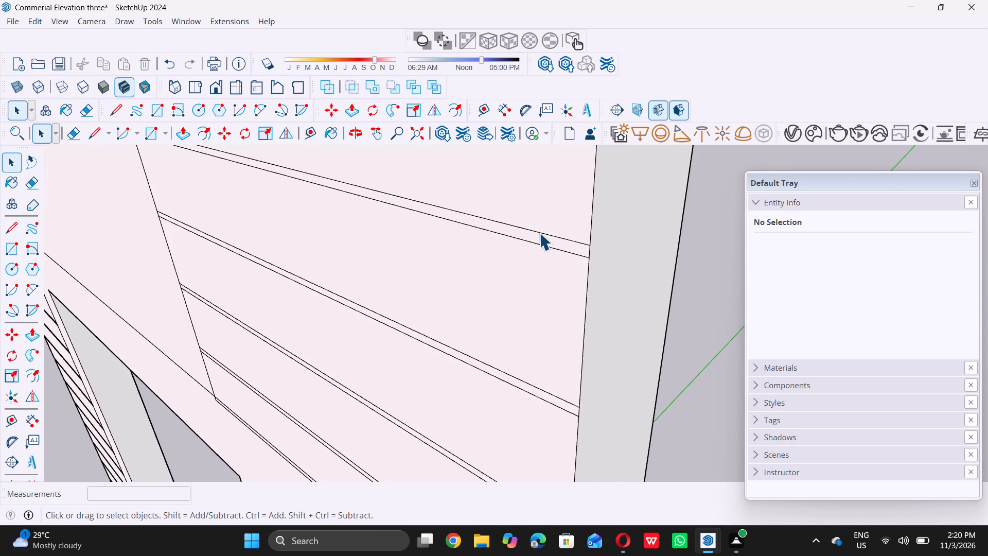
left_click(547, 240)
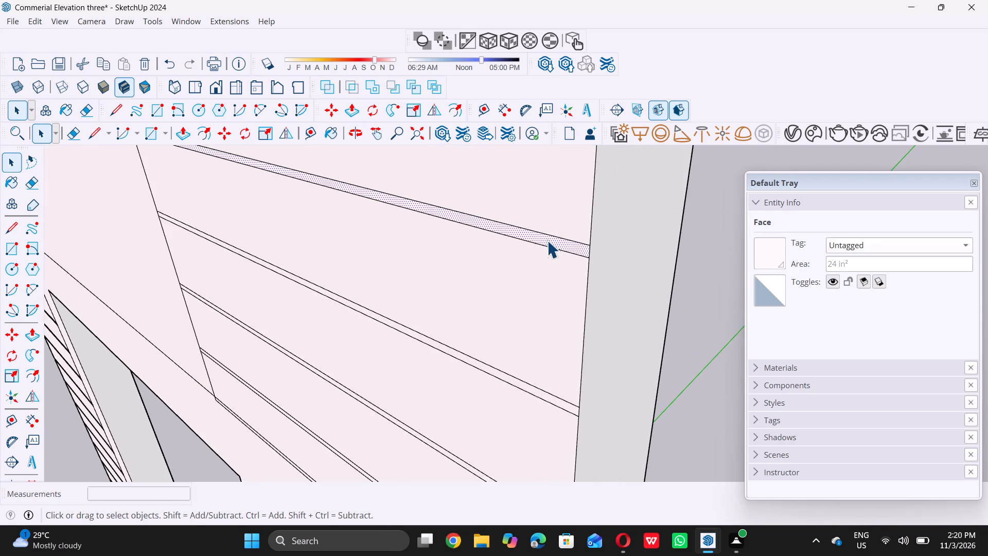
key("p")
left_click(555, 239)
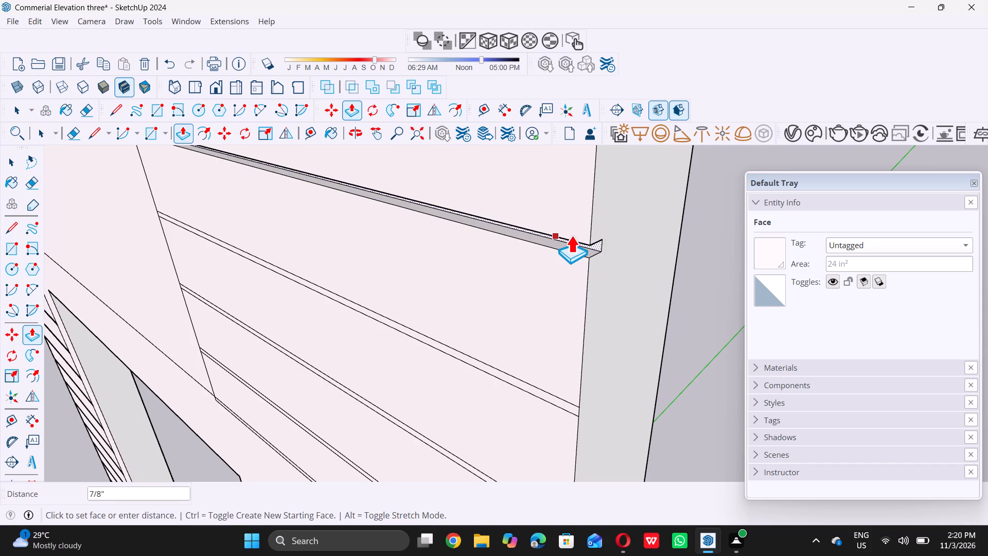
type("0.5")
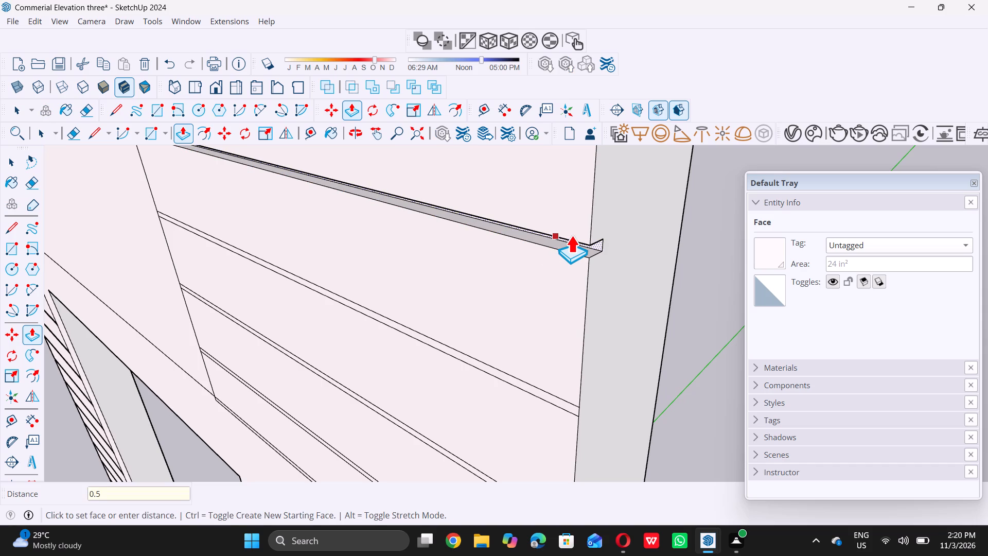
key("shift+quotedbl")
key("Return")
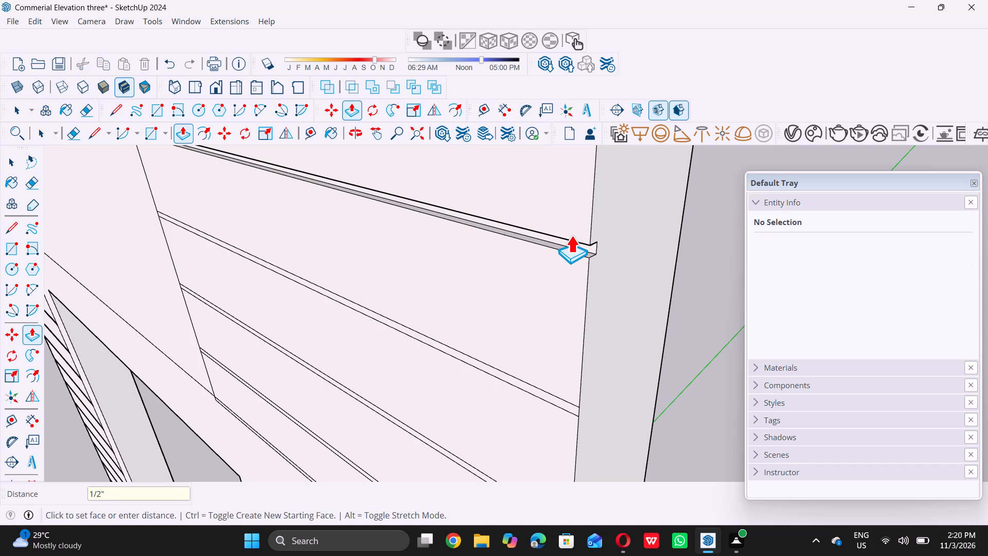
Push/Pull the second strip from the top of the upper-right panel outward by 0.5".
scroll(548, 392, "up", 5)
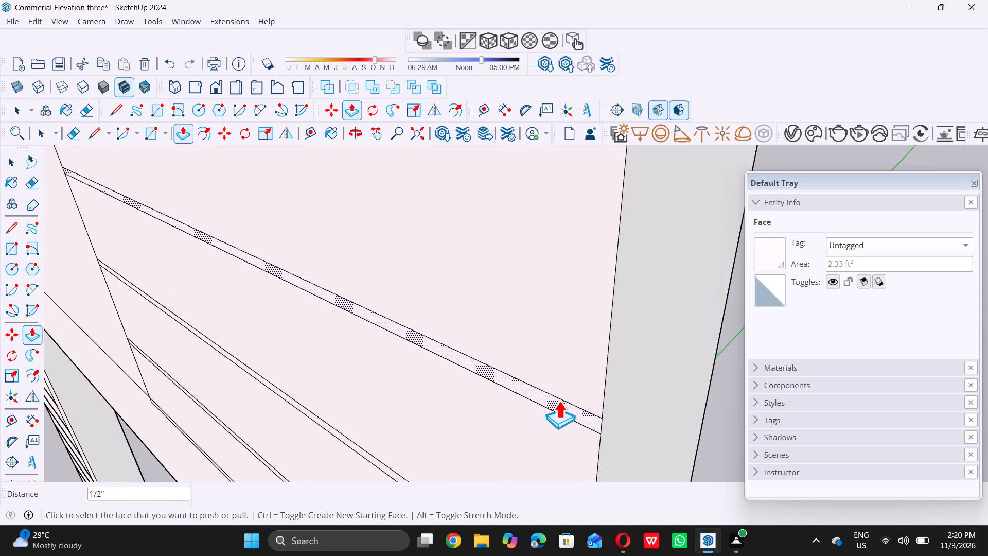
left_click(561, 401)
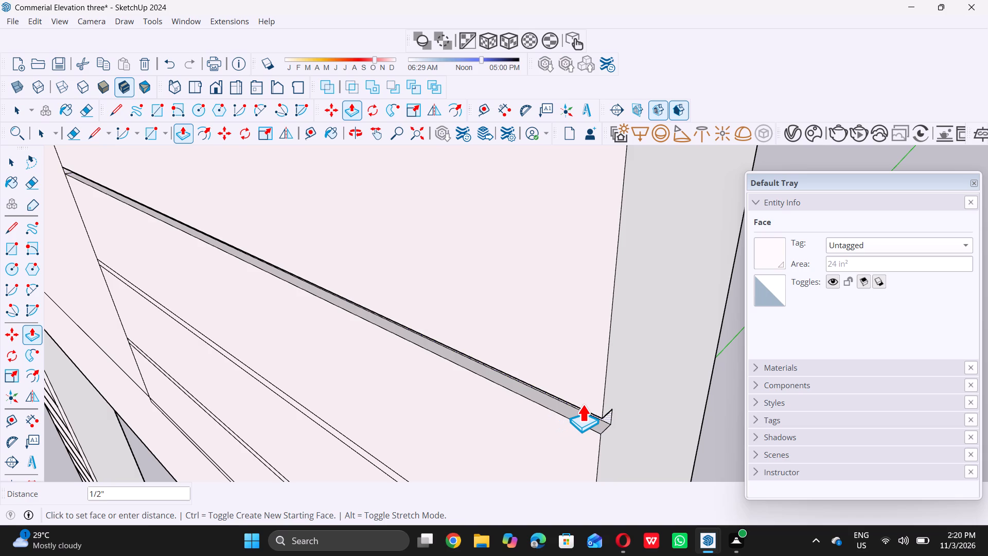
type("0.5")
key("shift+quotedbl")
key("Return")
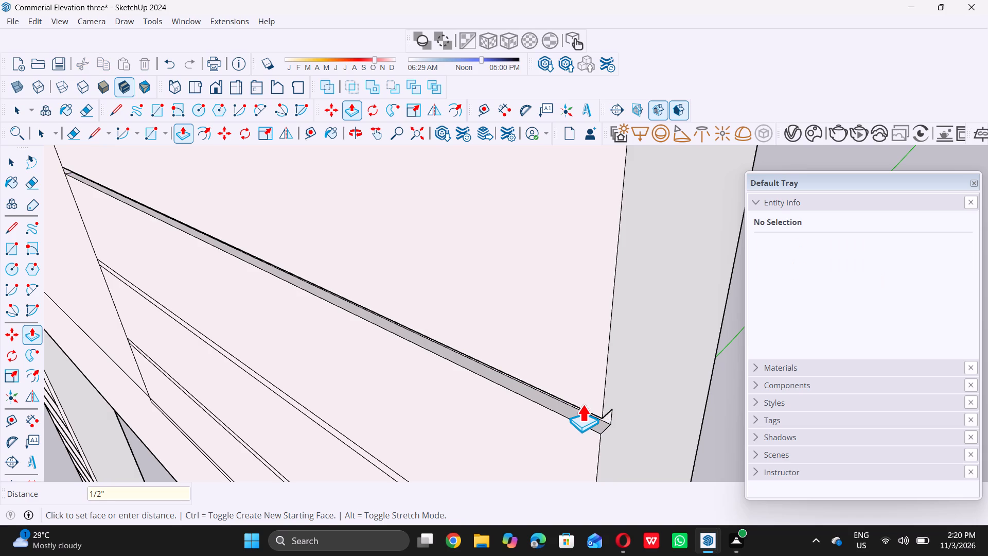
Push/Pull the third strip from the top of the upper-right panel outward by 0.5".
scroll(527, 390, "down", 20)
scroll(527, 390, "down", 5)
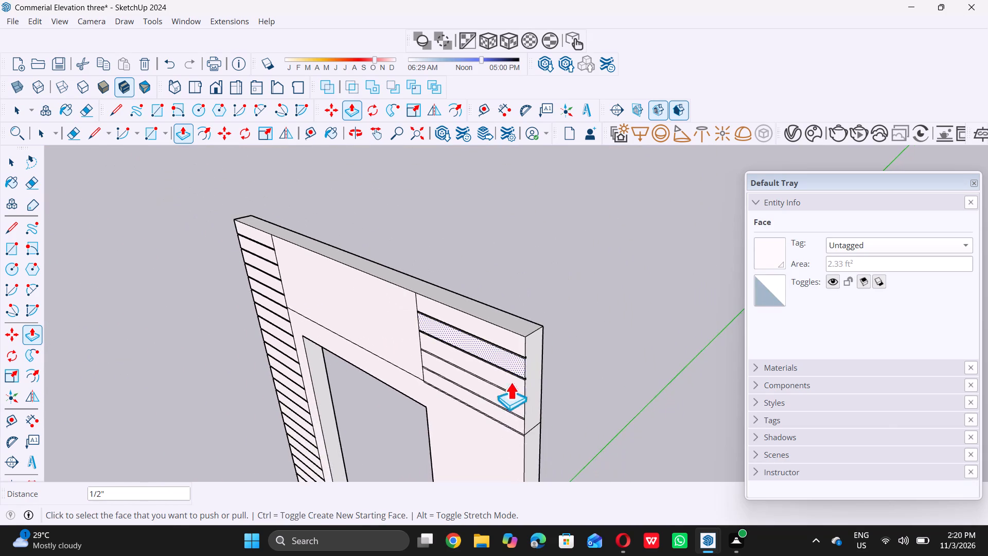
scroll(509, 411, "up", 16)
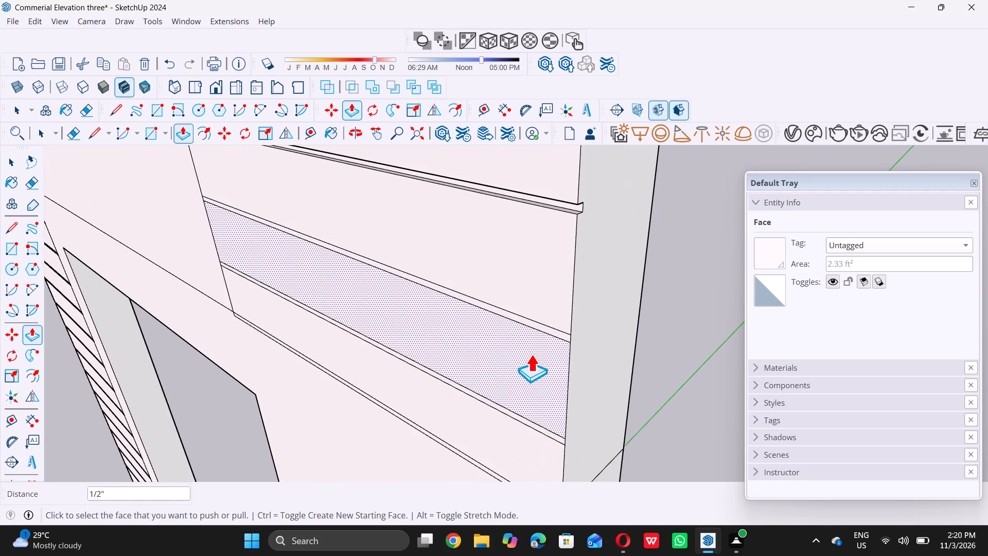
scroll(545, 343, "up", 5)
left_click(561, 326)
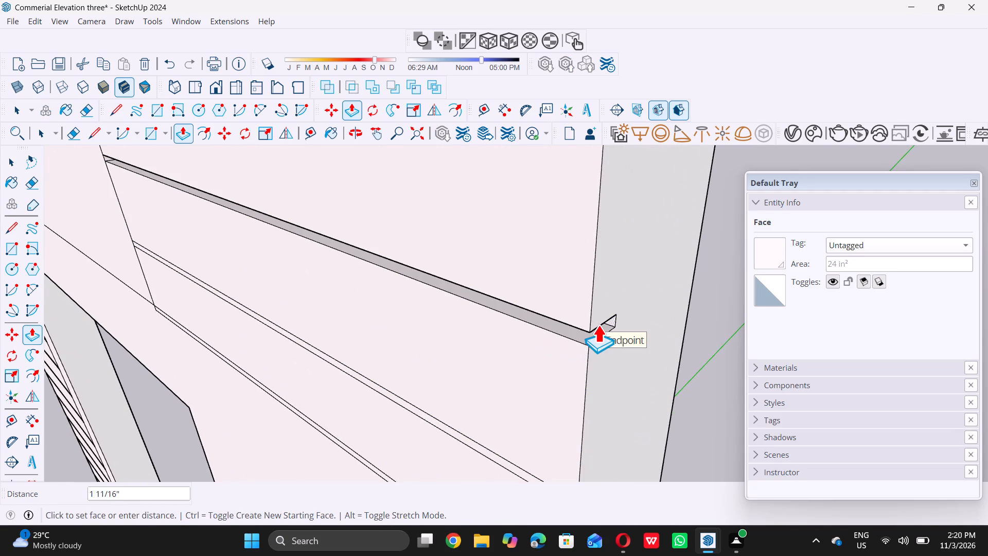
type("0.5")
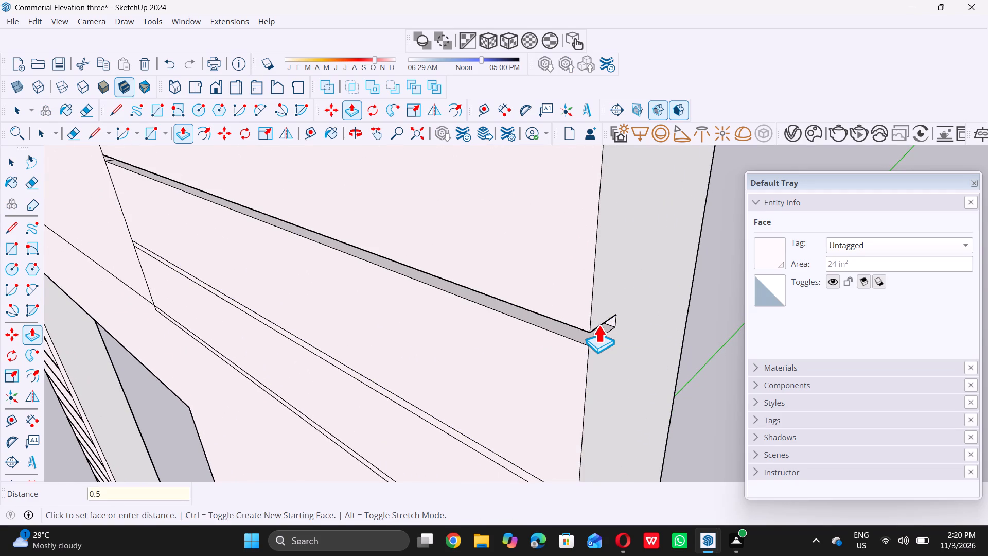
key("shift+quotedbl")
key("Return")
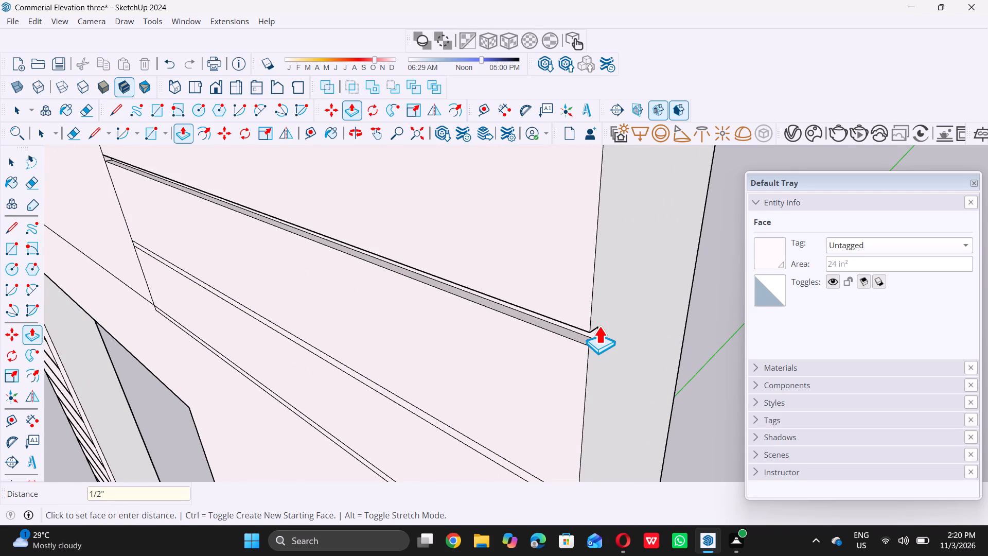
Push/Pull the fourth strip from the top of the upper-right panel outward by 0.5".
scroll(569, 317, "down", 16)
scroll(548, 353, "up", 1)
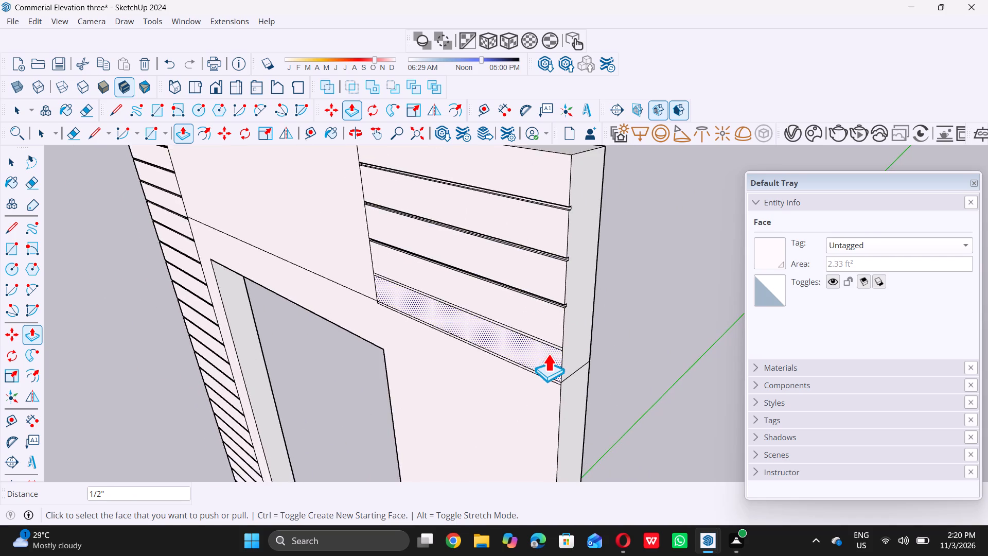
scroll(548, 354, "up", 14)
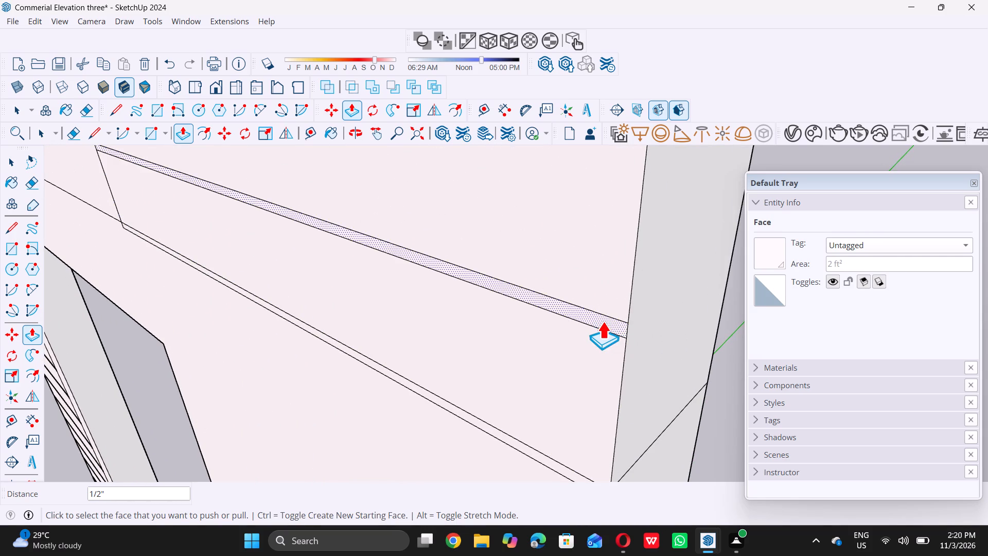
left_click(603, 321)
type("0.5")
key("shift+quotedbl")
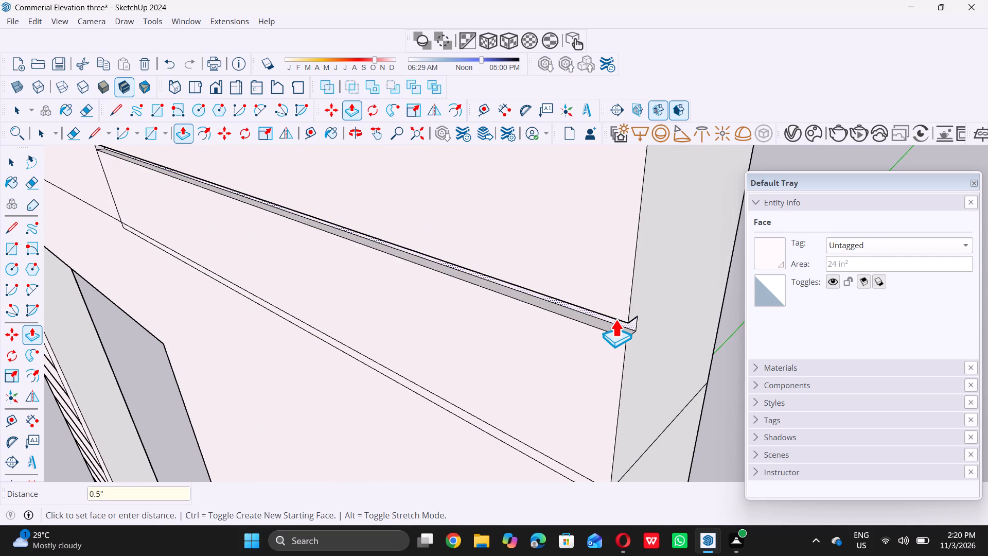
key("Return")
Push/Pull the fifth, bottommost strip of the upper-right panel outward by 0.5".
scroll(609, 321, "down", 12)
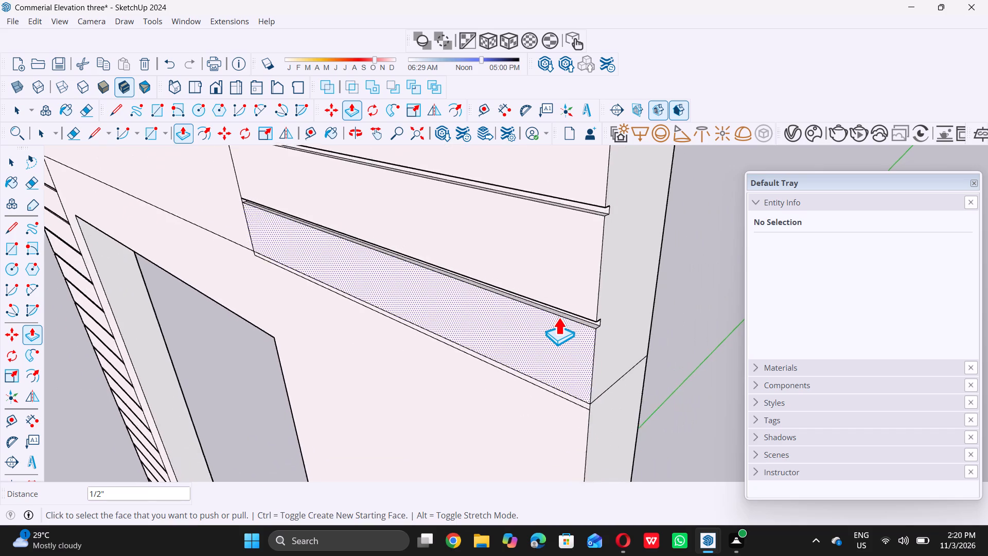
scroll(580, 386, "up", 14)
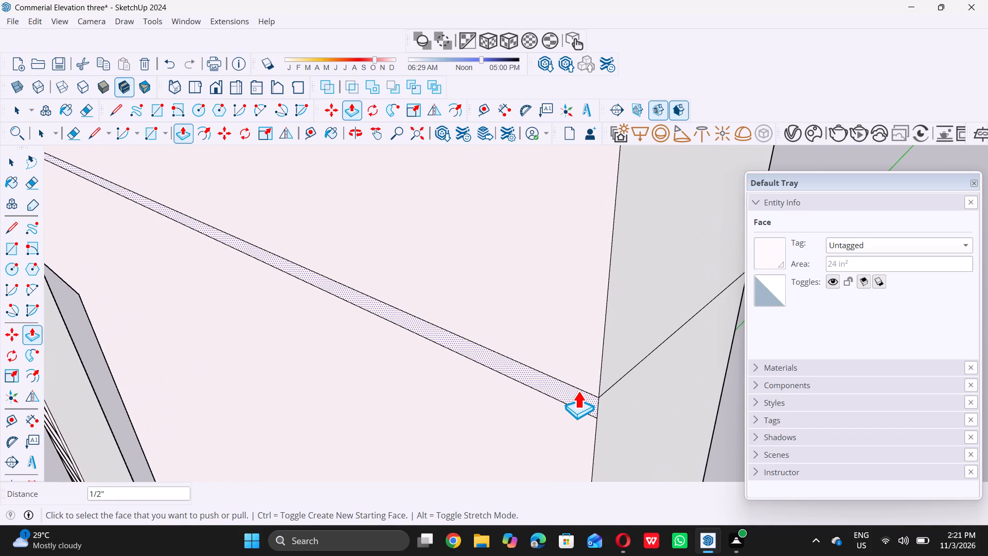
left_click(578, 391)
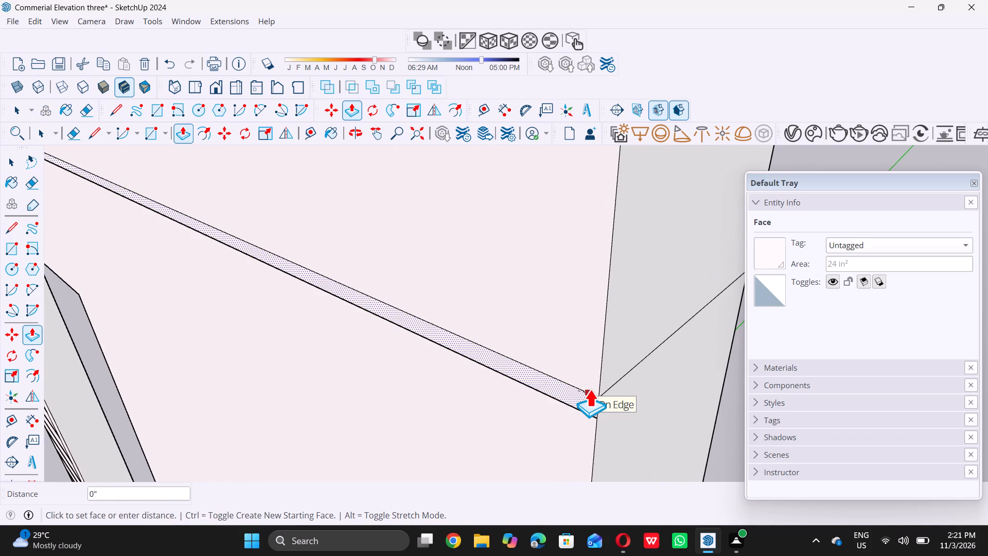
type("0.5")
key("shift+quotedbl")
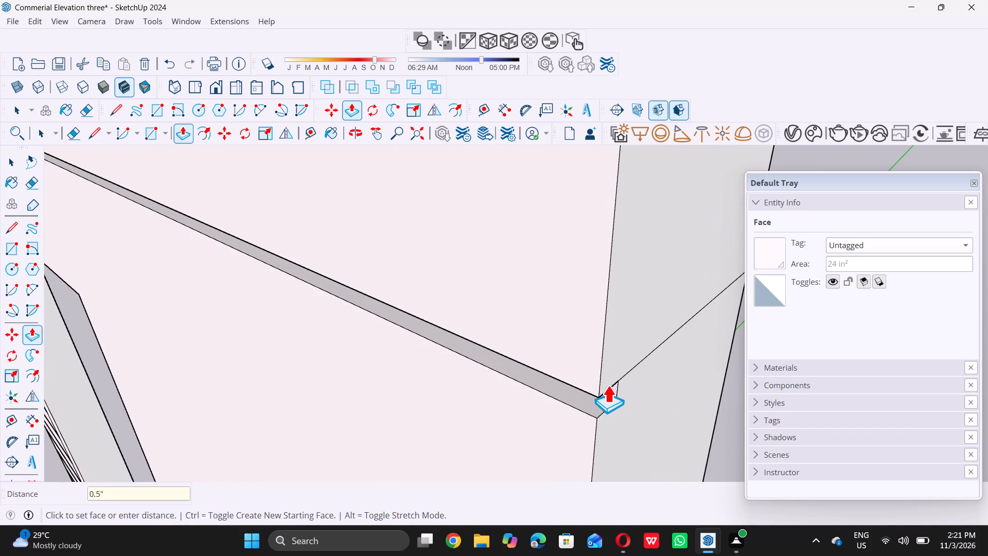
key("Return")
key("space")
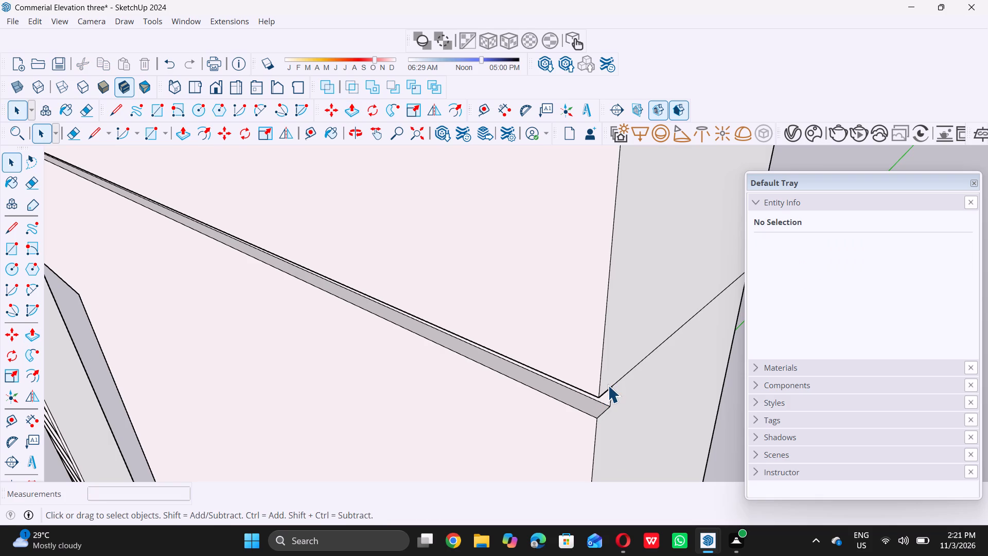
Examine the tower's upper facade from the front, including the grooved side panels and the plain panel between them.
scroll(311, 389, "down", 20)
scroll(311, 389, "down", 1)
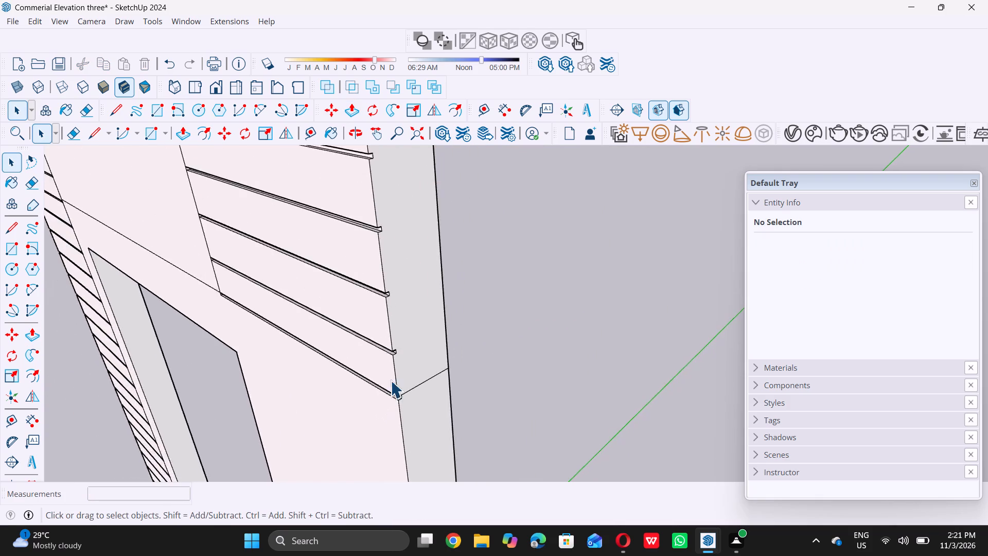
scroll(391, 380, "down", 19)
middle_click_drag(307, 389, 530, 273)
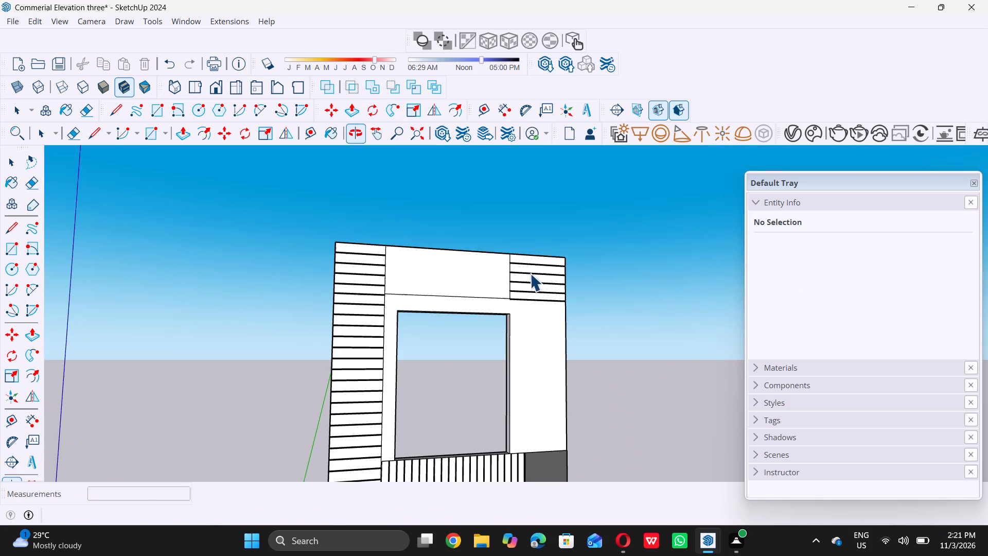
middle_click(530, 273)
scroll(437, 279, "down", 8)
middle_click_drag(452, 265, 436, 285)
middle_click(436, 285)
scroll(436, 285, "up", 3)
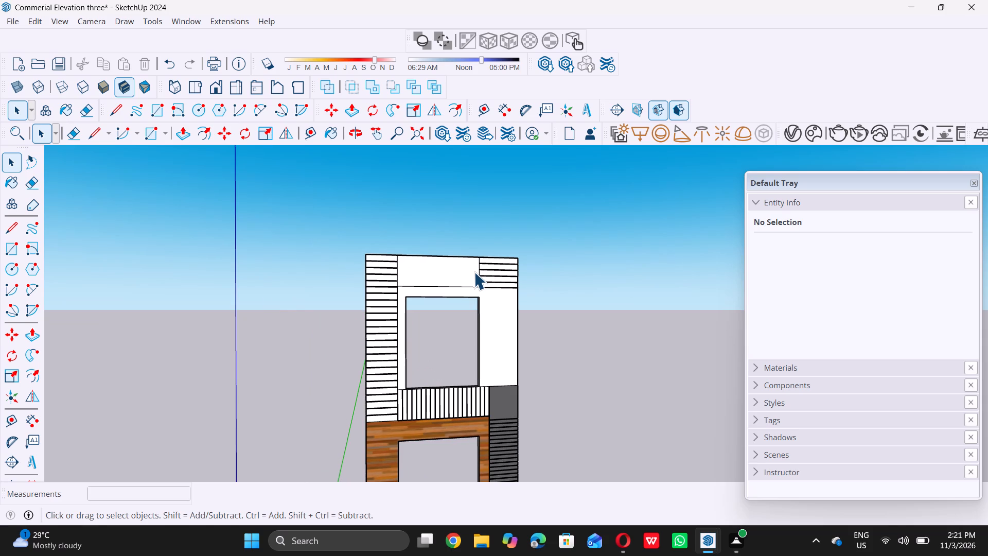
scroll(469, 264, "down", 1)
middle_click_drag(468, 260, 444, 266)
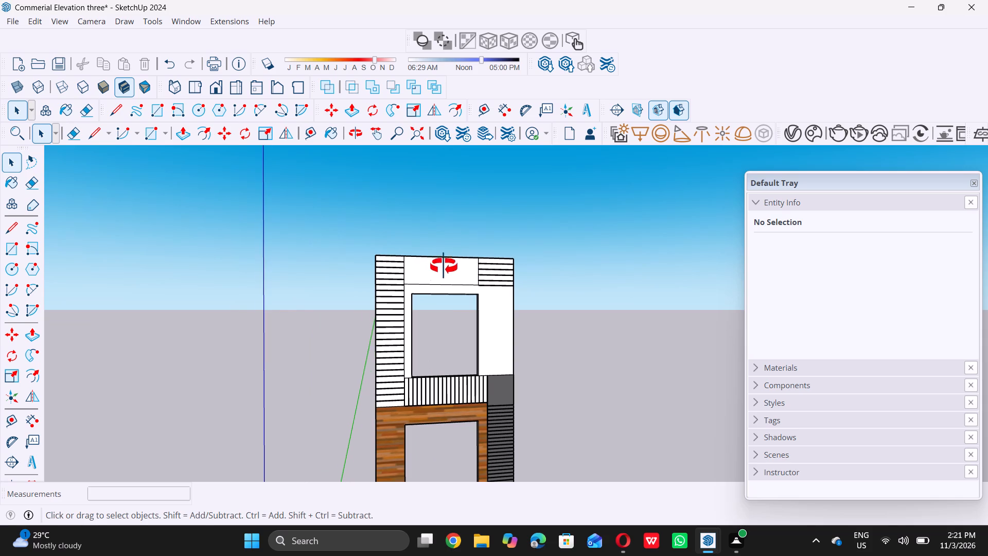
middle_click_drag(444, 266, 424, 272)
middle_click(424, 272)
Copy the 6" vertical edge at the top middle panel's lower-left corner to its lower-right corner, 8' 11/16" away.
scroll(480, 258, "up", 8)
scroll(309, 303, "up", 2)
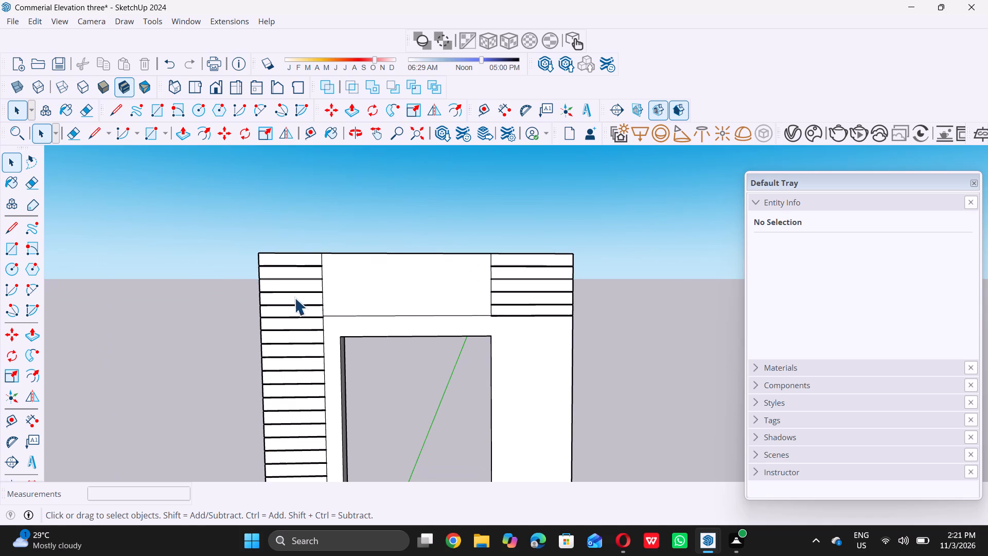
scroll(294, 298, "up", 3)
scroll(345, 323, "up", 18)
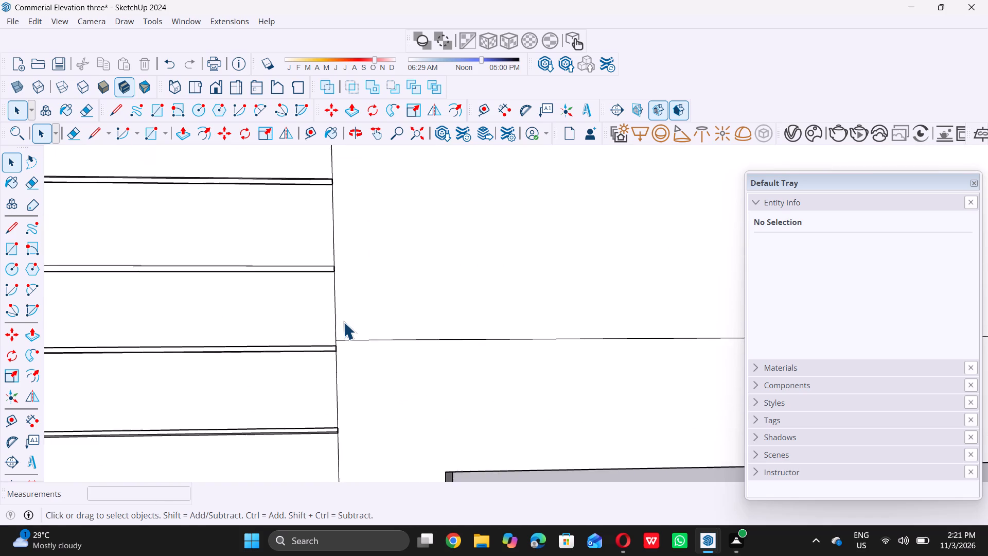
scroll(343, 322, "up", 1)
left_click(331, 325)
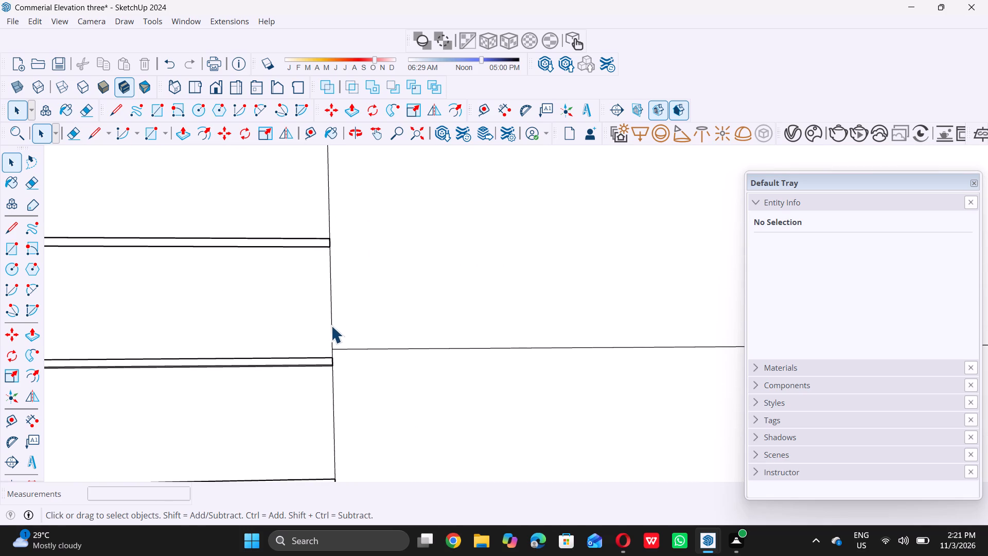
scroll(331, 325, "down", 14)
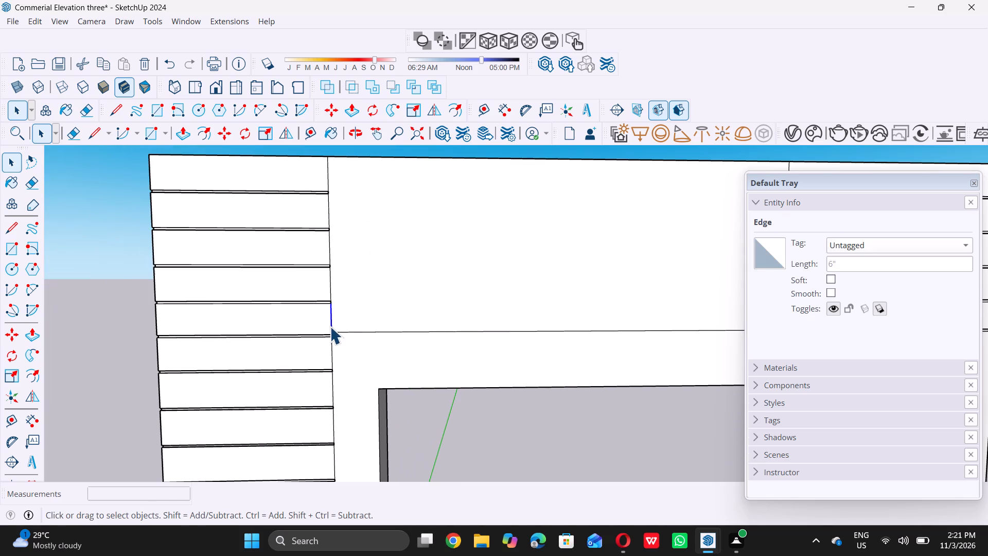
scroll(330, 334, "up", 5)
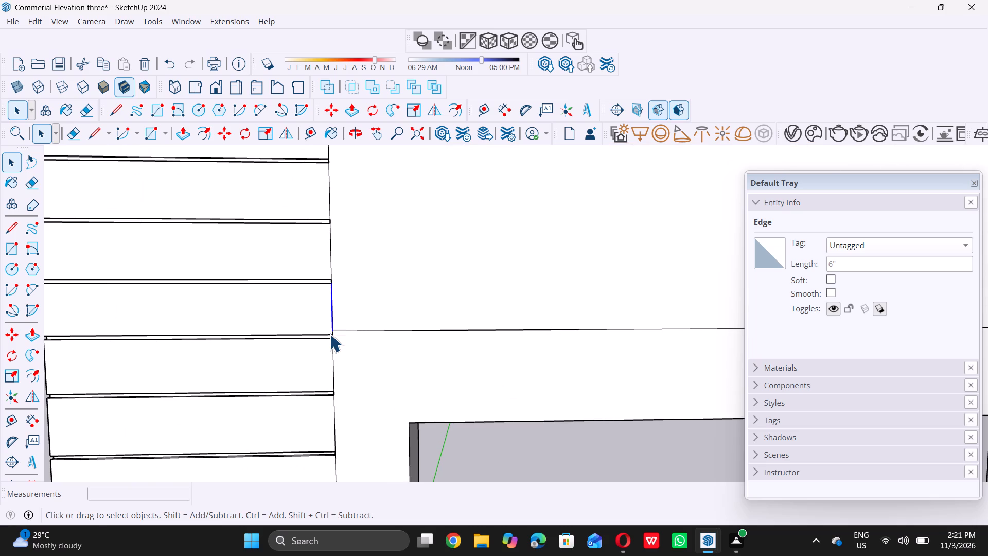
key("m")
scroll(330, 327, "up", 4)
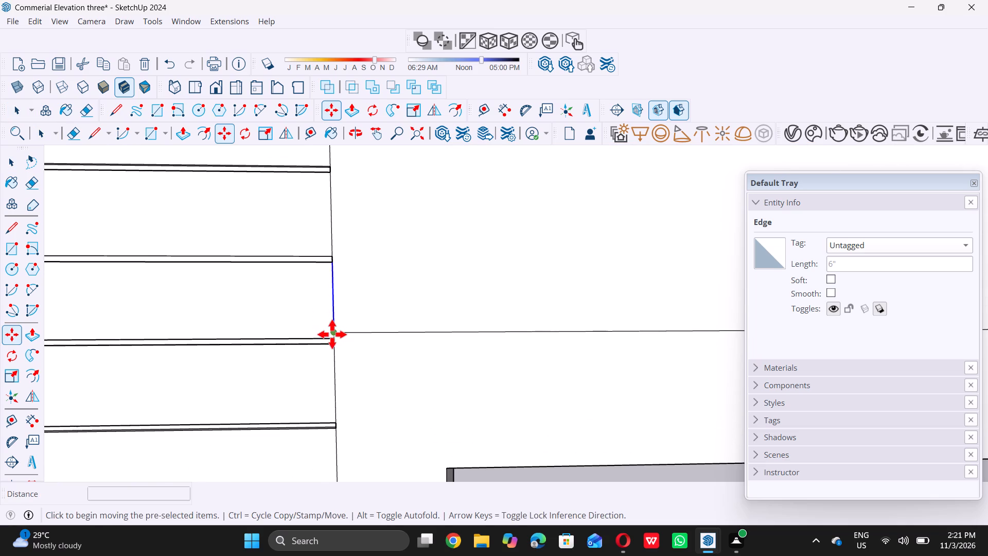
left_click(332, 331)
scroll(332, 331, "down", 10)
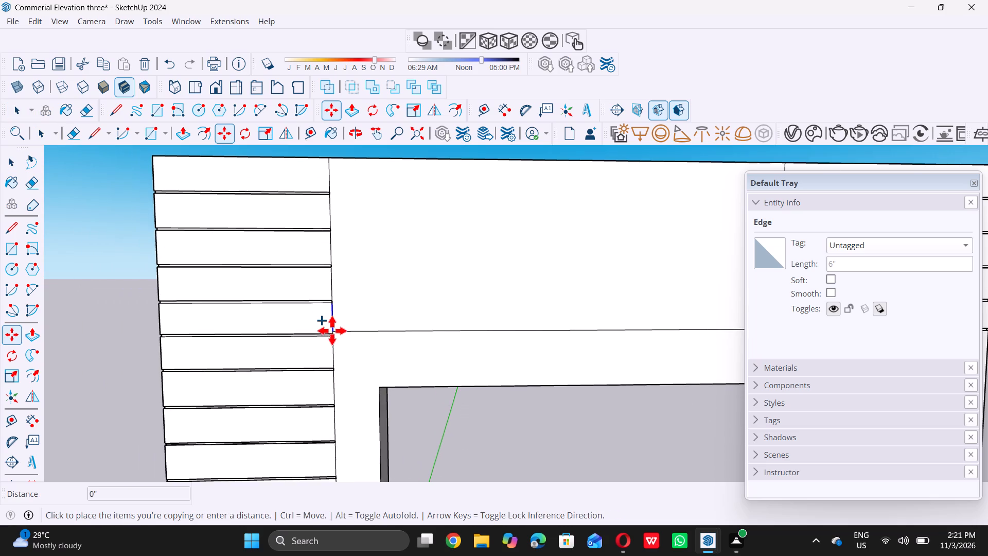
scroll(411, 336, "down", 9)
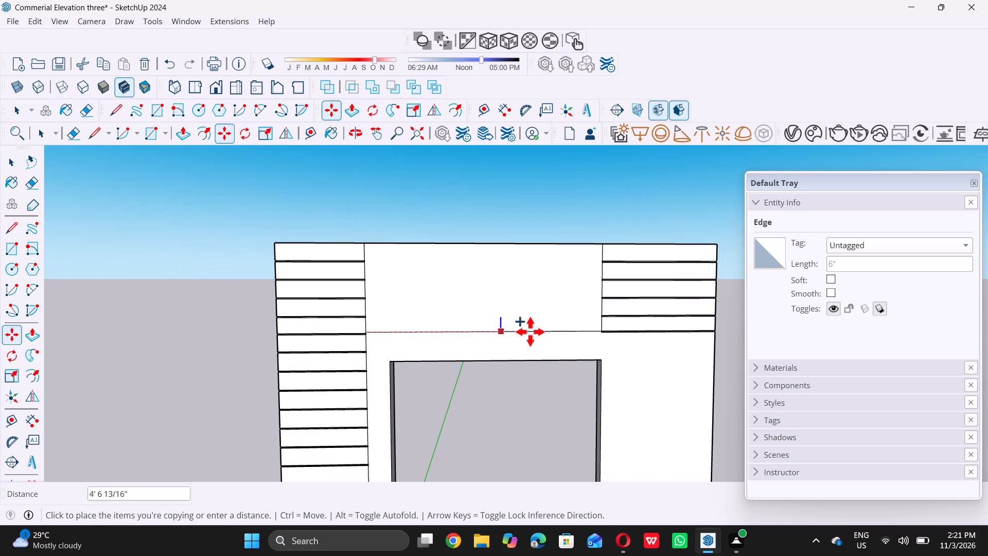
scroll(591, 329, "up", 20)
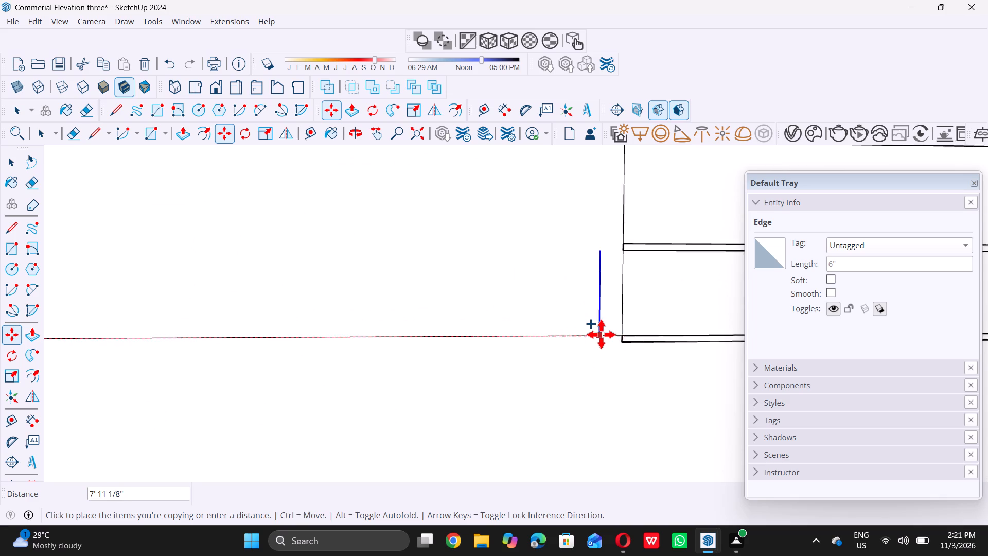
scroll(601, 334, "up", 3)
double_click(638, 337)
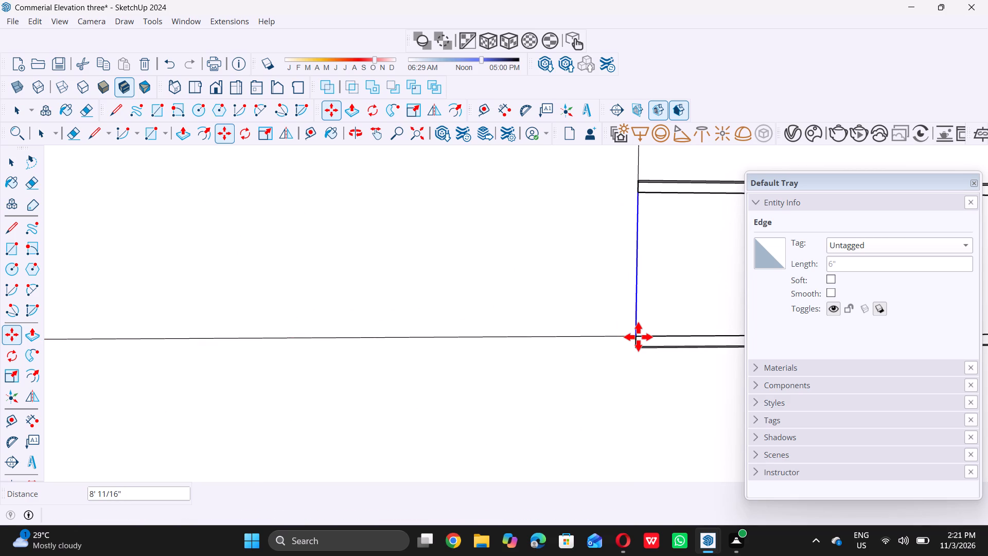
Divide the copied edge's span along the top middle panel's base into 20 equal intervals using a /20 array.
key("slash")
type("20")
key("Return")
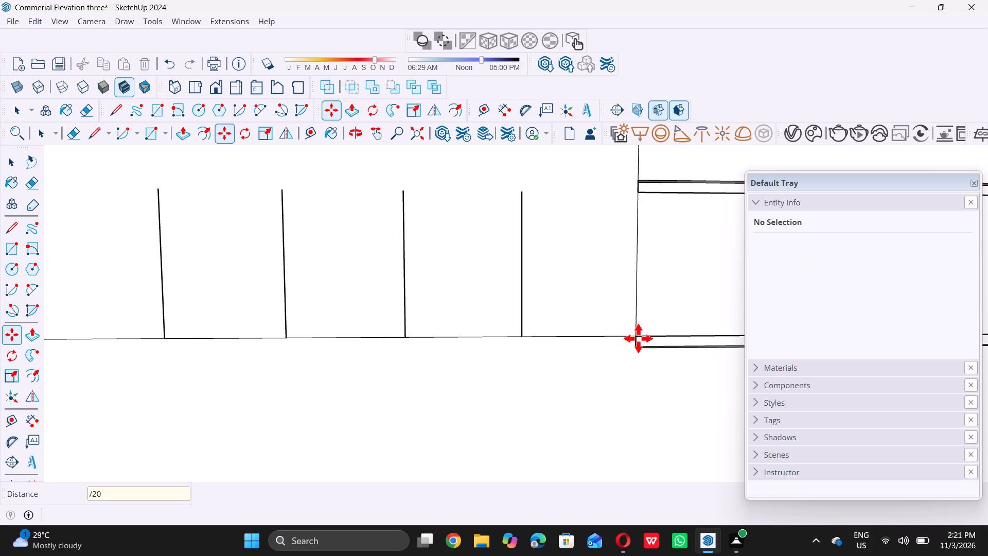
scroll(638, 338, "down", 17)
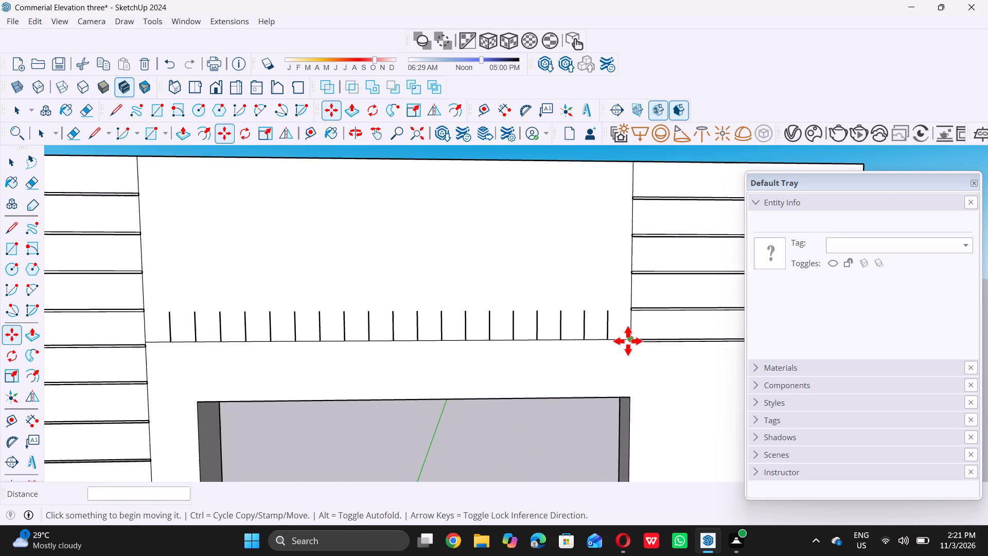
scroll(628, 341, "down", 7)
key("space")
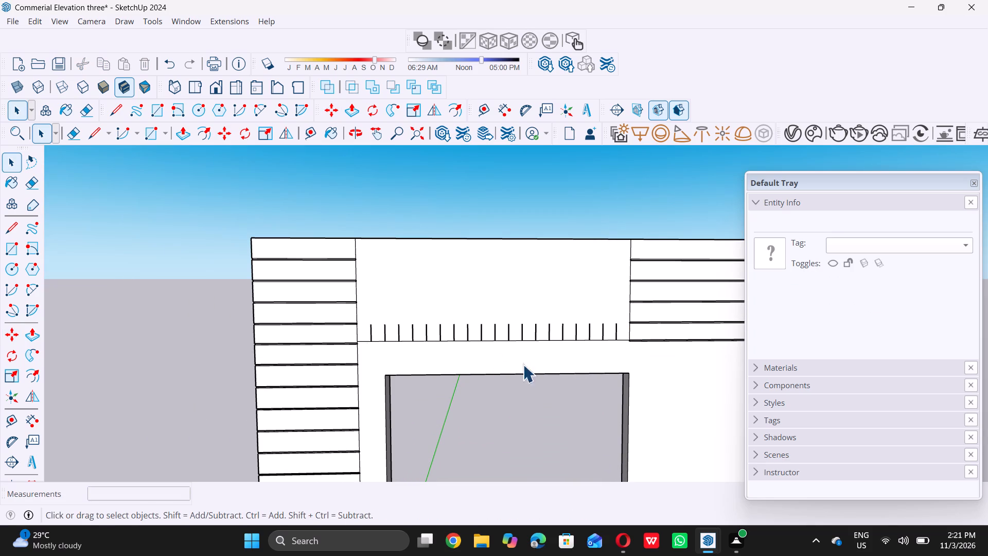
Inspect the whole tower facade, comparing the new vertical divisions with the grooved bands lower down.
scroll(481, 340, "down", 6)
scroll(441, 288, "down", 12)
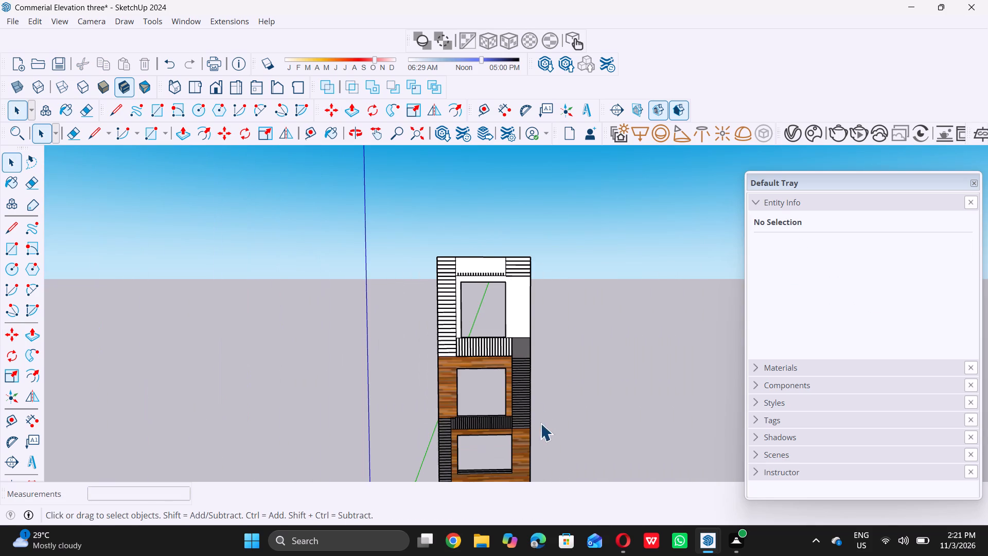
scroll(545, 440, "up", 8)
scroll(502, 416, "up", 7)
scroll(502, 416, "down", 7)
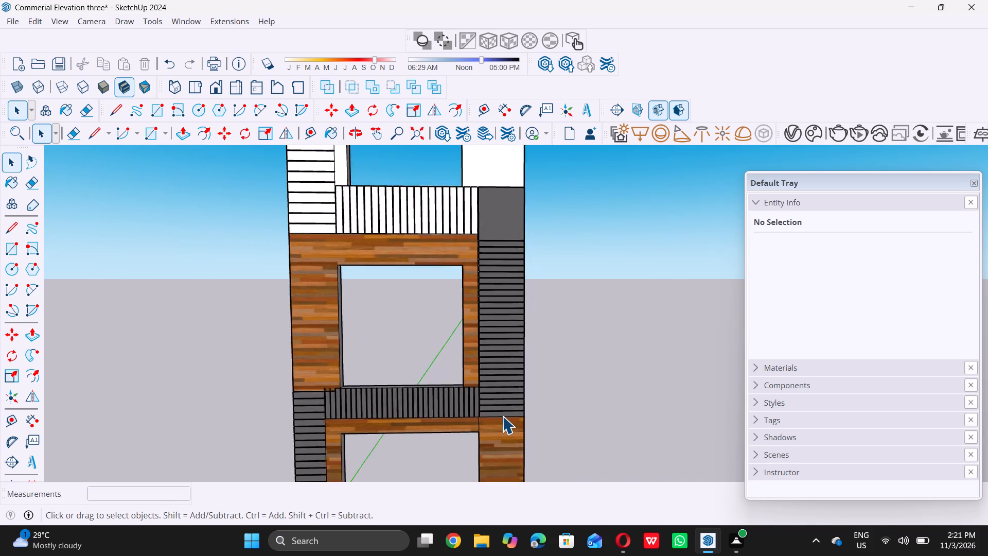
scroll(502, 416, "down", 7)
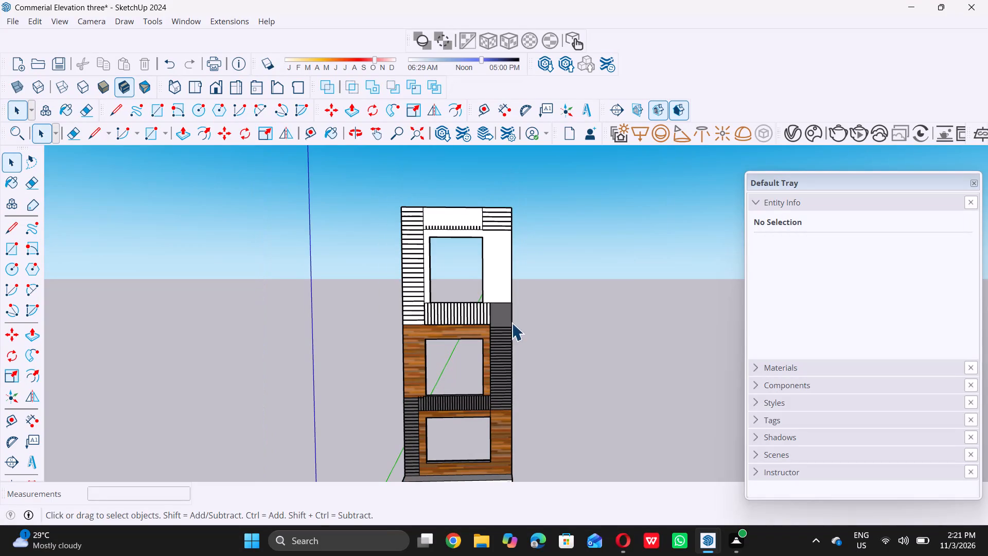
Place a vertical guide 0.5" to the left of the first short division line at the top middle panel's base.
scroll(435, 218, "up", 8)
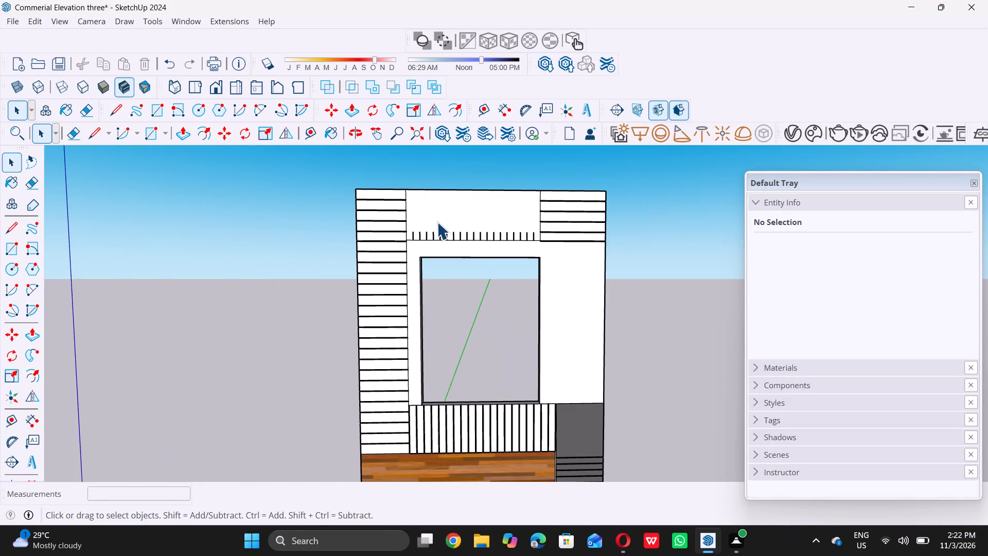
scroll(437, 222, "up", 12)
scroll(439, 259, "down", 2)
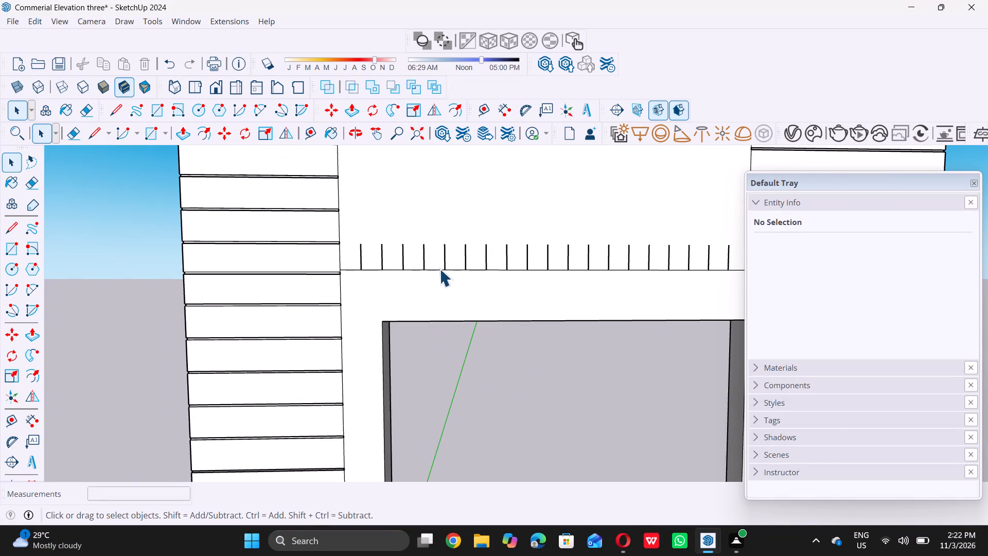
scroll(439, 269, "down", 9)
scroll(480, 233, "up", 6)
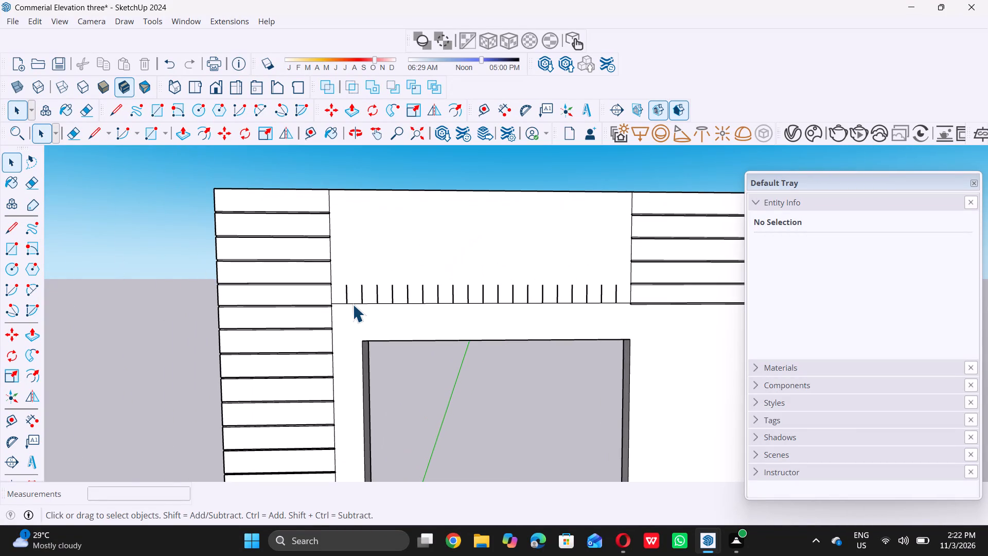
scroll(352, 304, "up", 14)
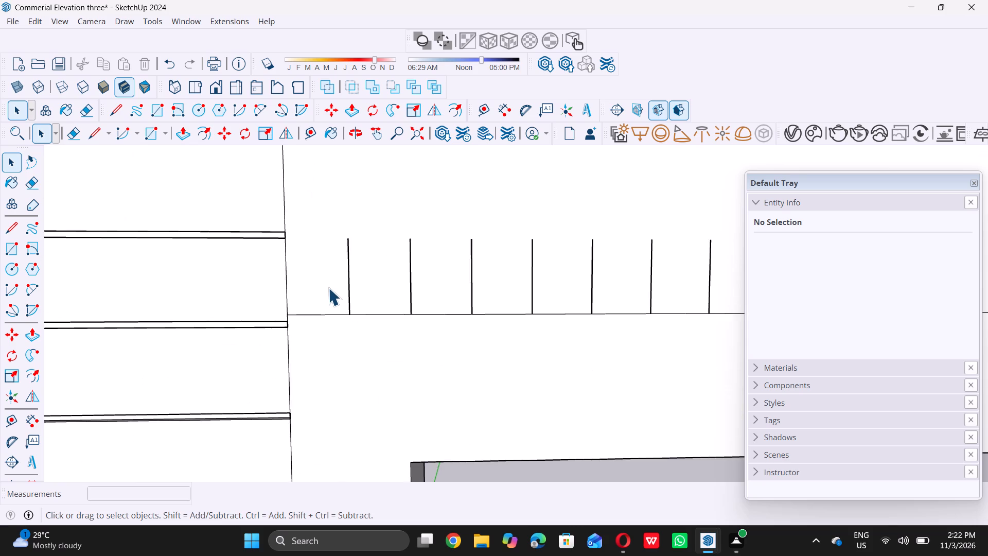
scroll(328, 288, "up", 7)
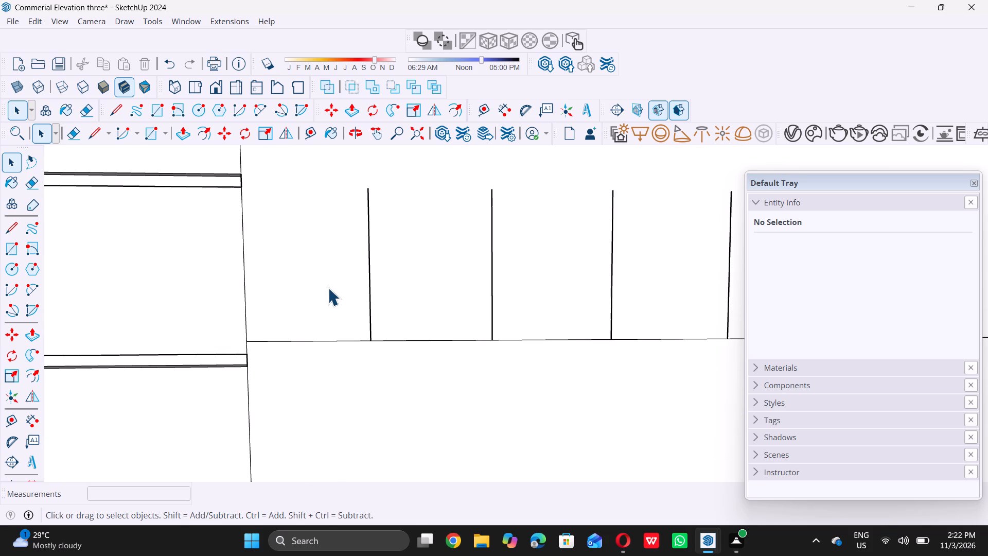
key("t")
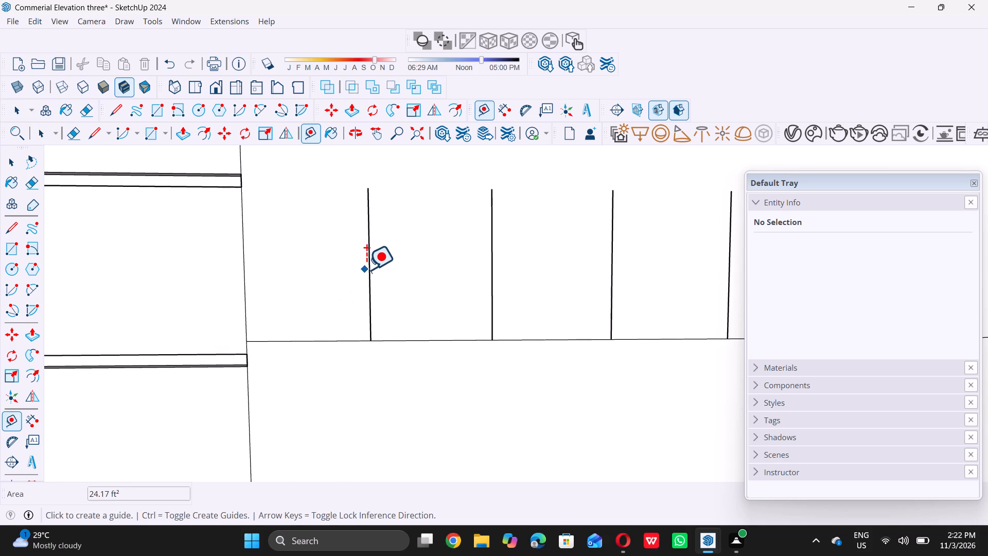
triple_click(369, 268)
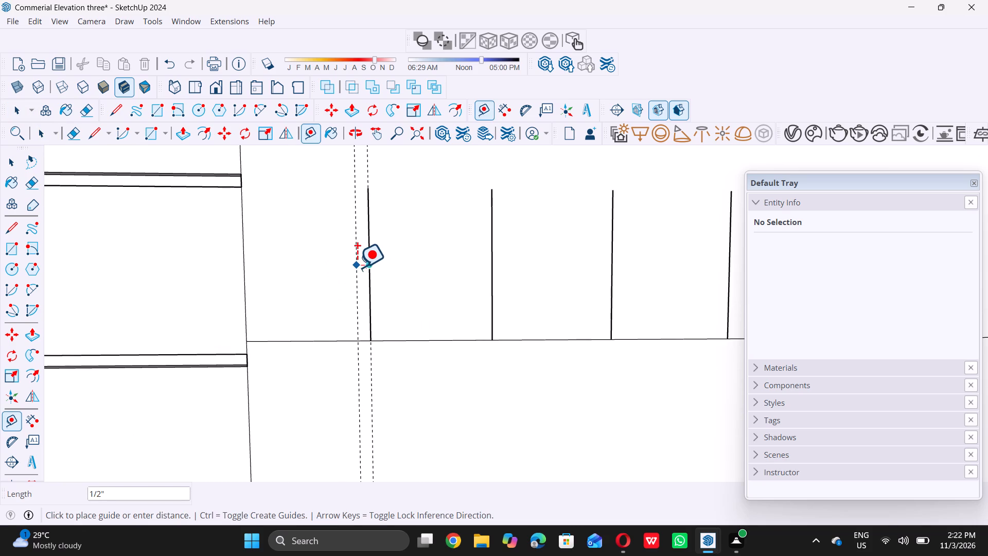
type("0.5")
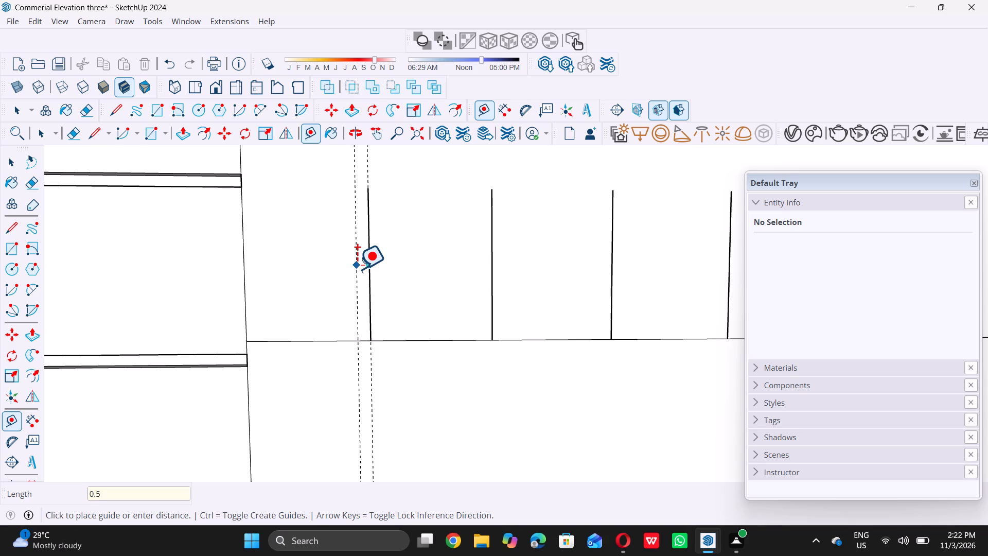
key("shift+quotedbl")
key("Return")
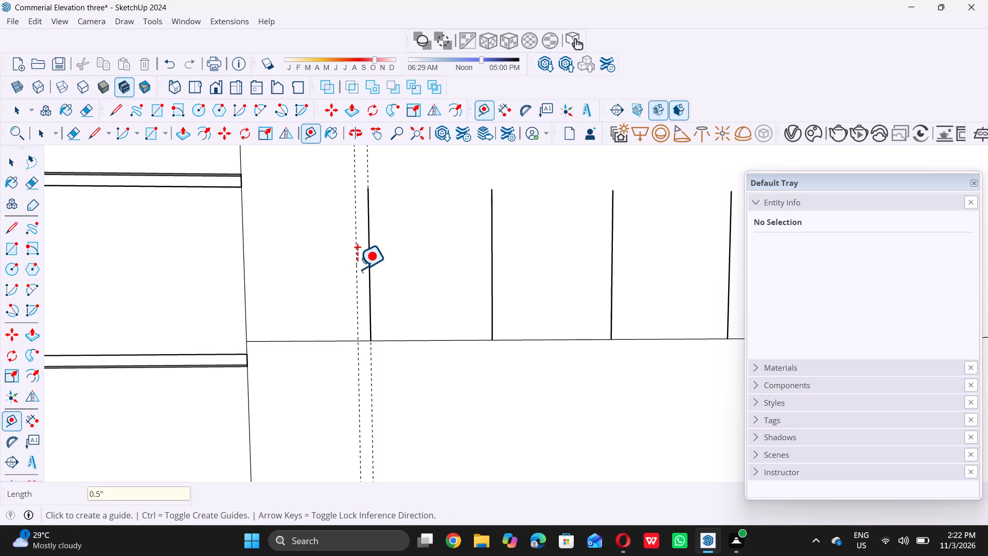
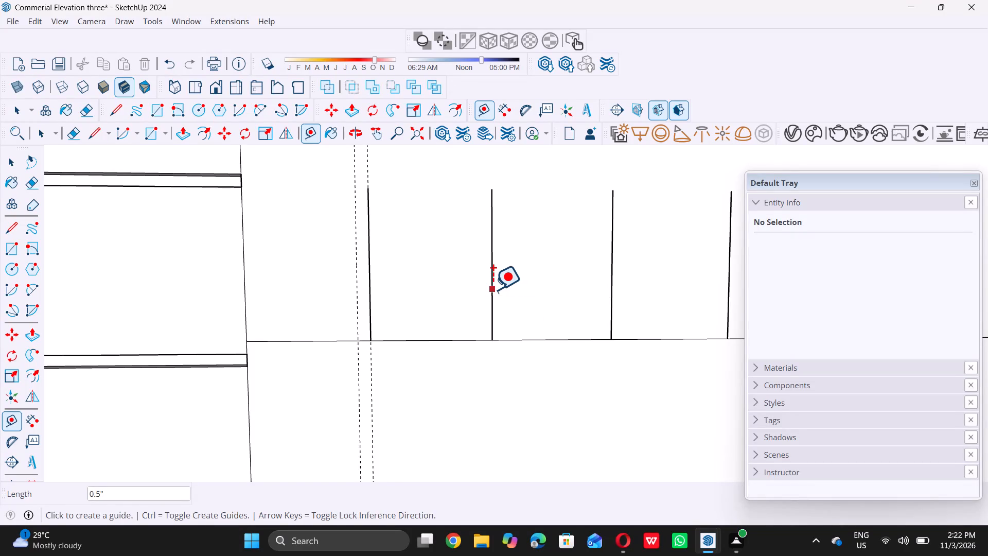
Place vertical guides 0.5" to the left of the second and third short vertical lines above the opening.
left_click(492, 289)
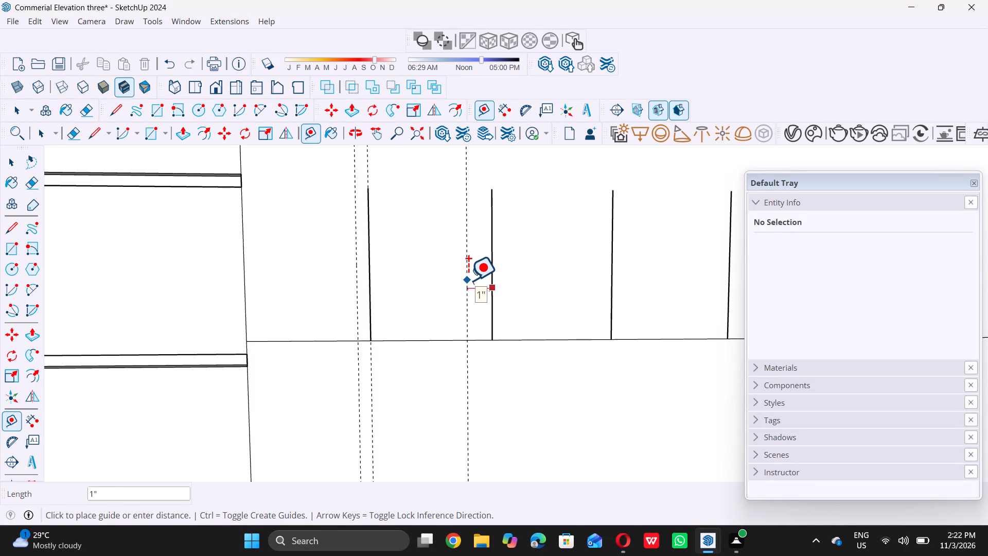
type("0.5")
key("shift+quotedbl")
key("Return")
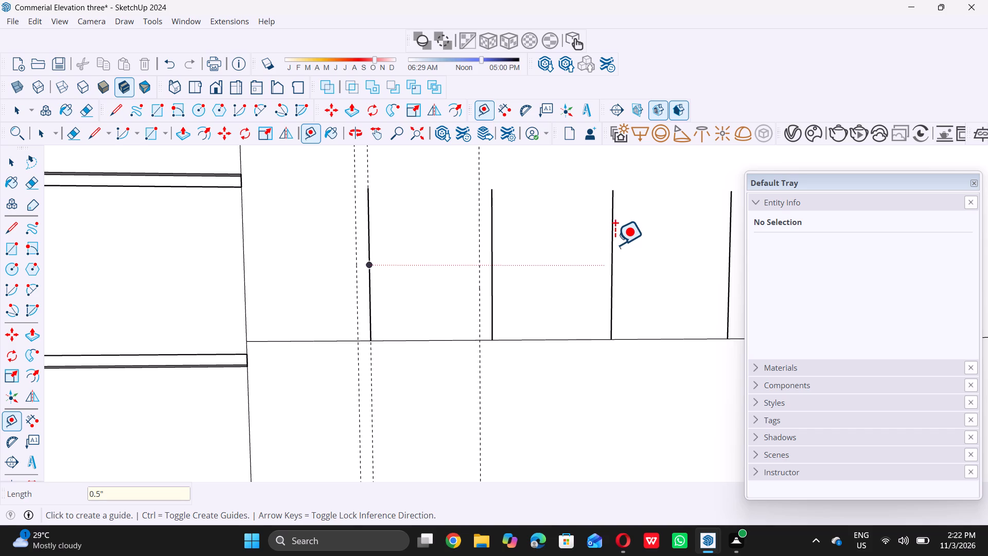
left_click_drag(610, 245, 606, 247)
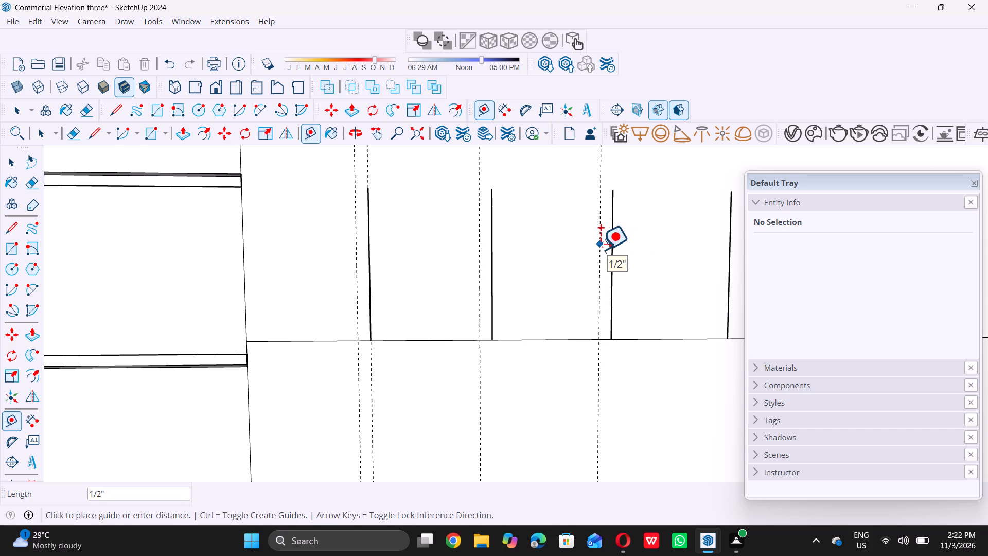
key("0")
type(".5")
key("shift+quotedbl")
key("Return")
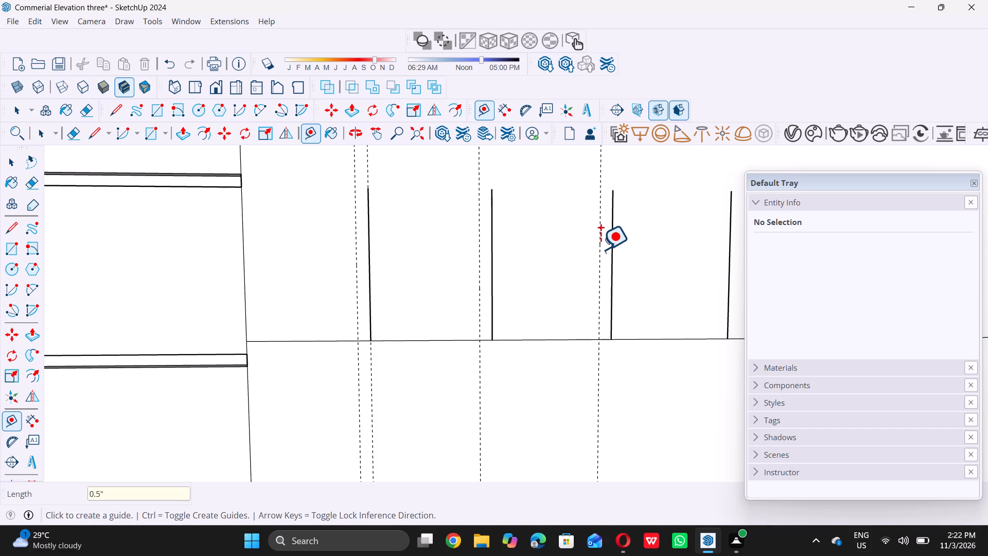
Place a vertical guide 0.5" to the left of the fourth short vertical line in the row.
scroll(543, 261, "down", 20)
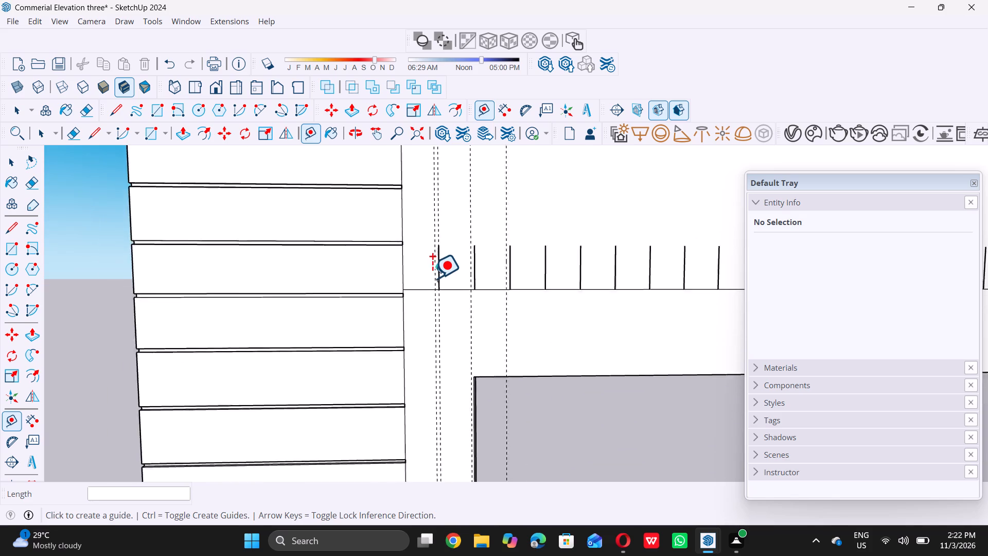
scroll(432, 278, "down", 3)
scroll(572, 274, "up", 11)
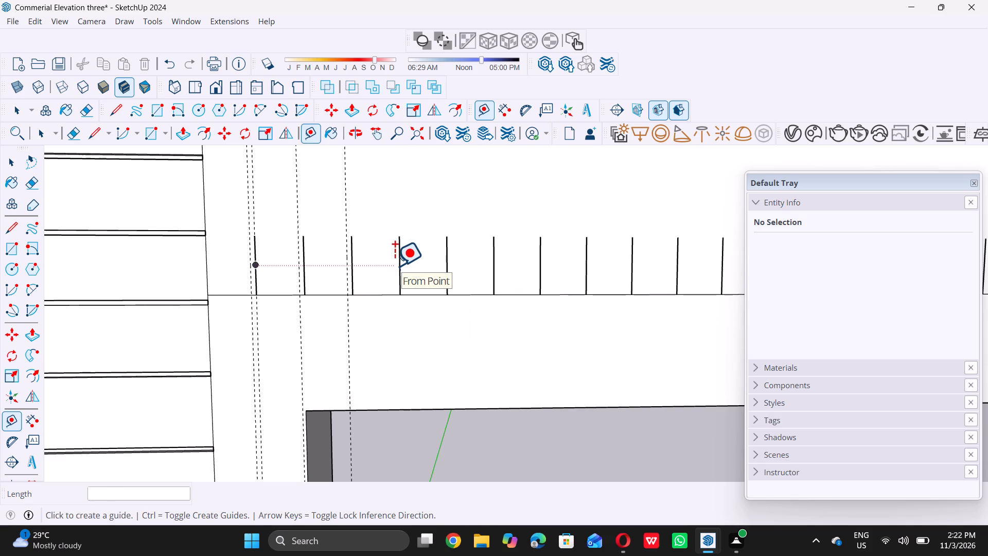
scroll(395, 266, "up", 6)
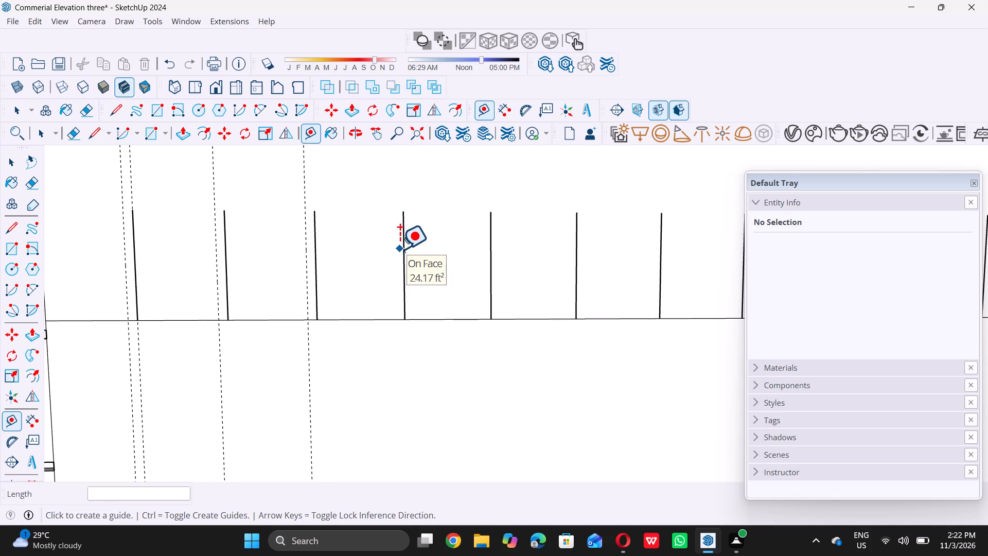
left_click(405, 247)
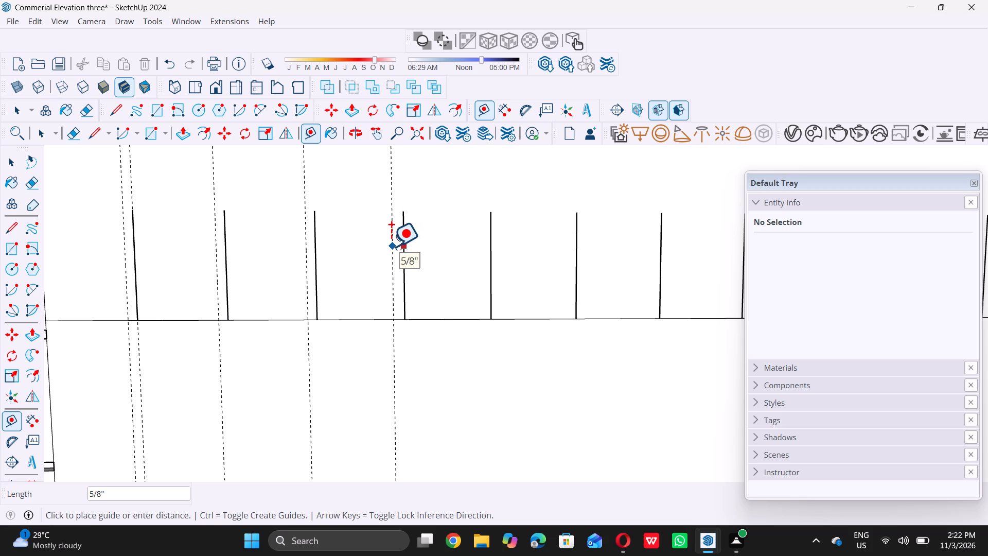
type("0.")
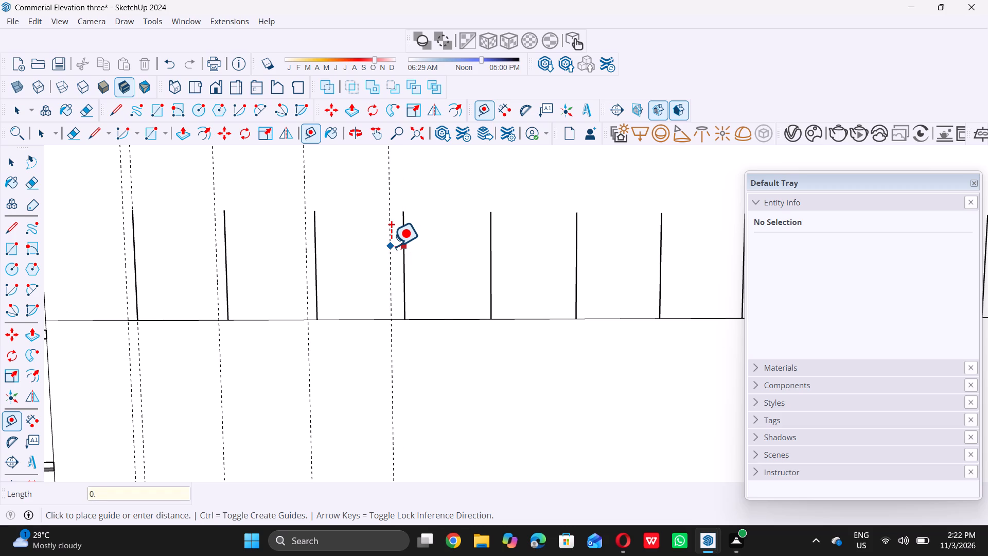
key("5")
key("shift+quotedbl")
key("Return")
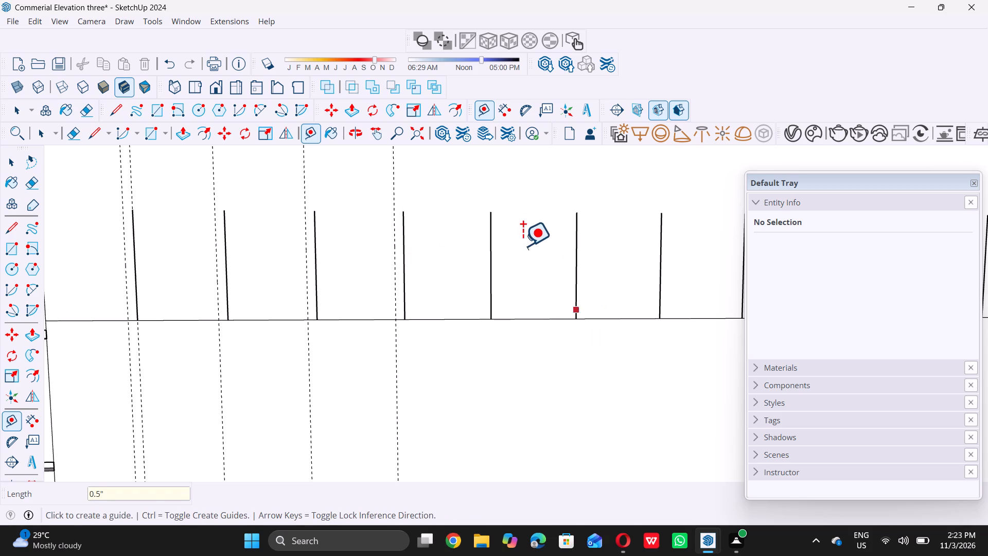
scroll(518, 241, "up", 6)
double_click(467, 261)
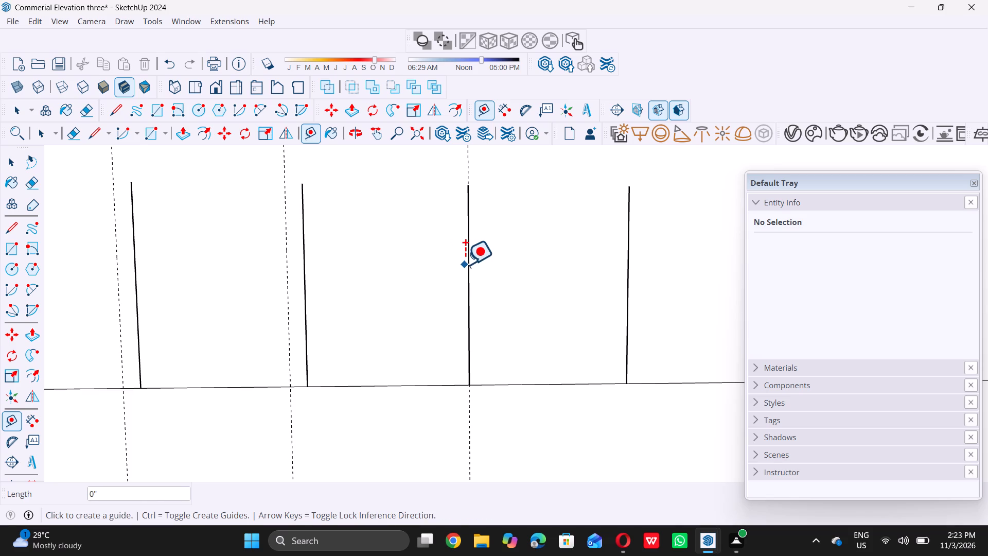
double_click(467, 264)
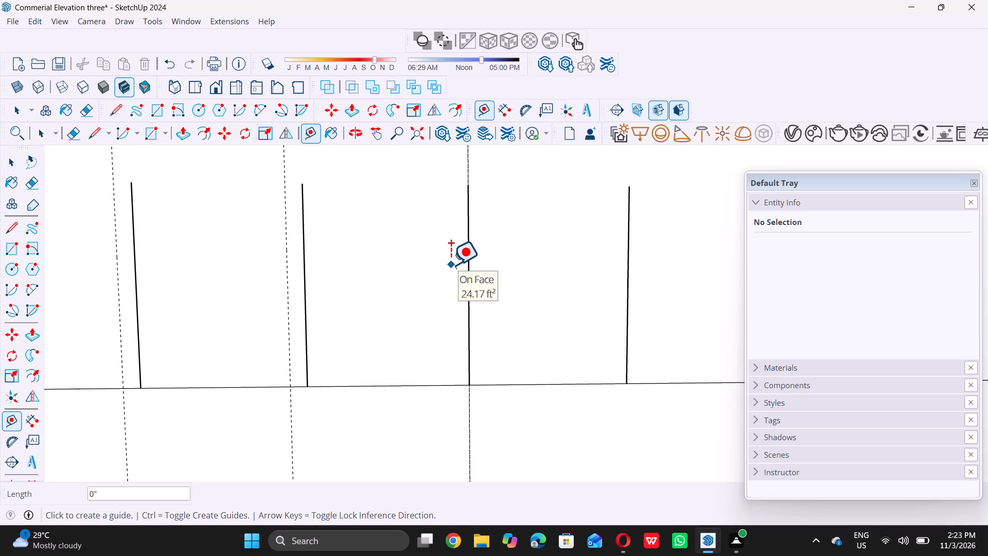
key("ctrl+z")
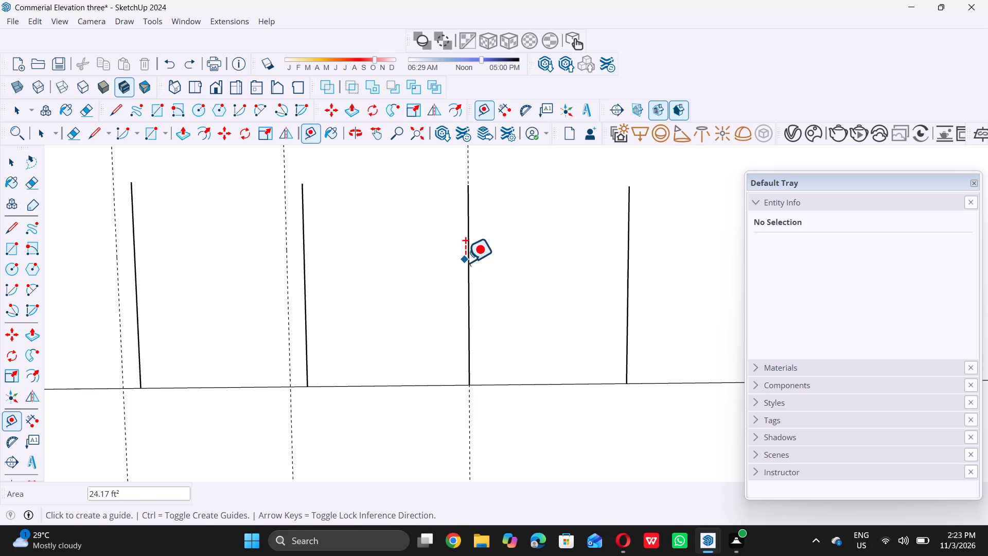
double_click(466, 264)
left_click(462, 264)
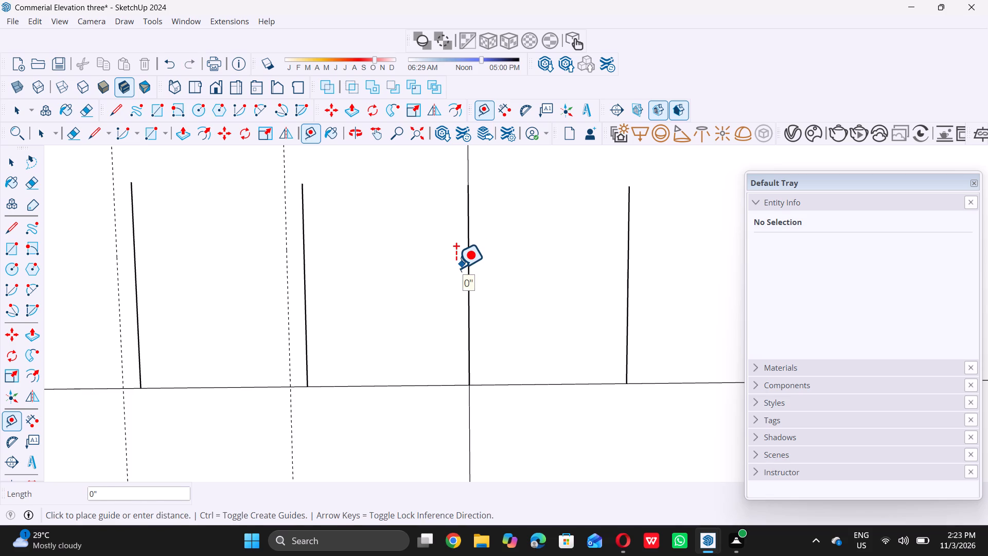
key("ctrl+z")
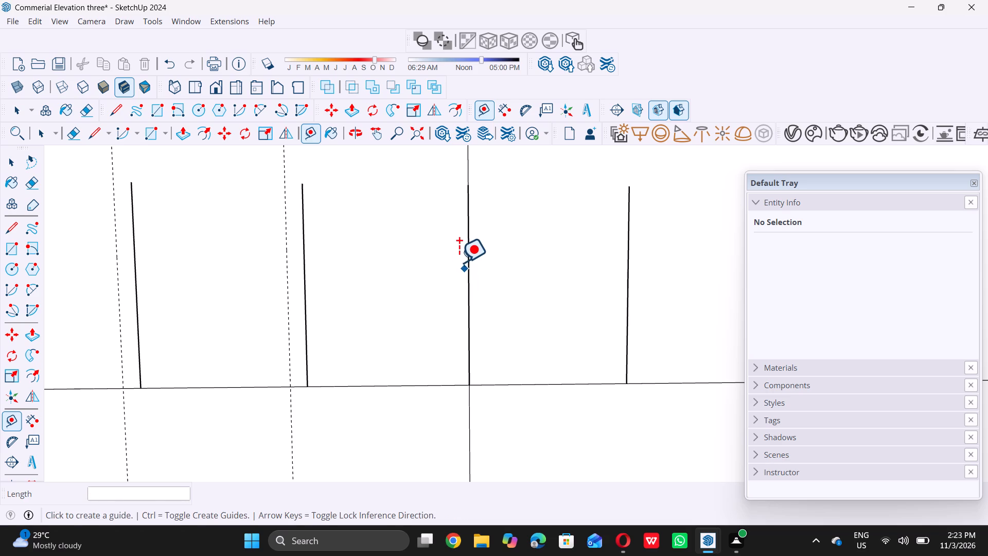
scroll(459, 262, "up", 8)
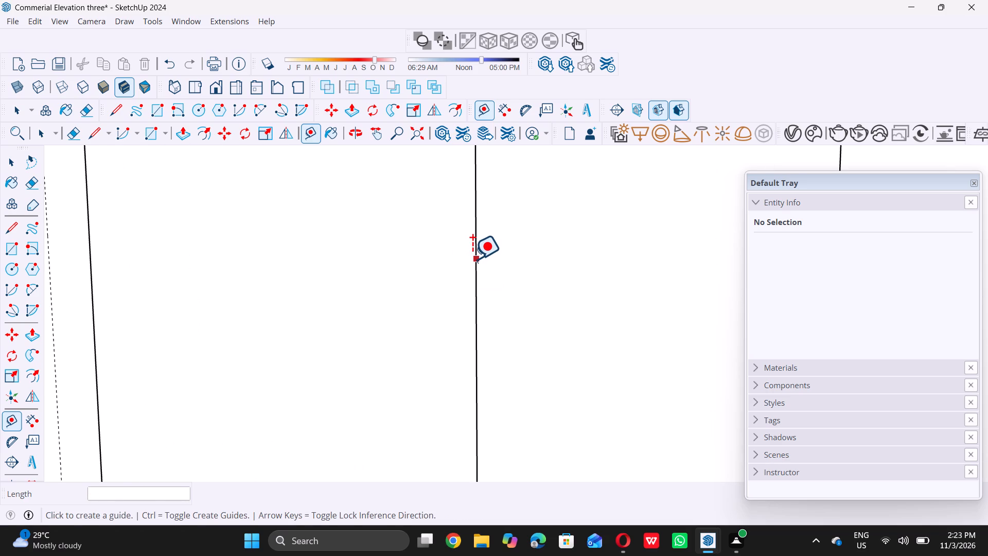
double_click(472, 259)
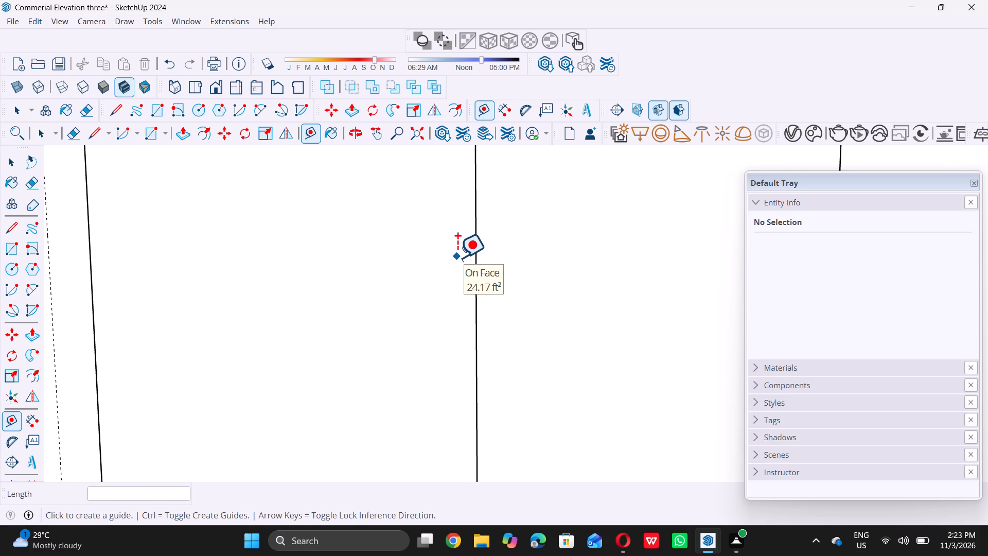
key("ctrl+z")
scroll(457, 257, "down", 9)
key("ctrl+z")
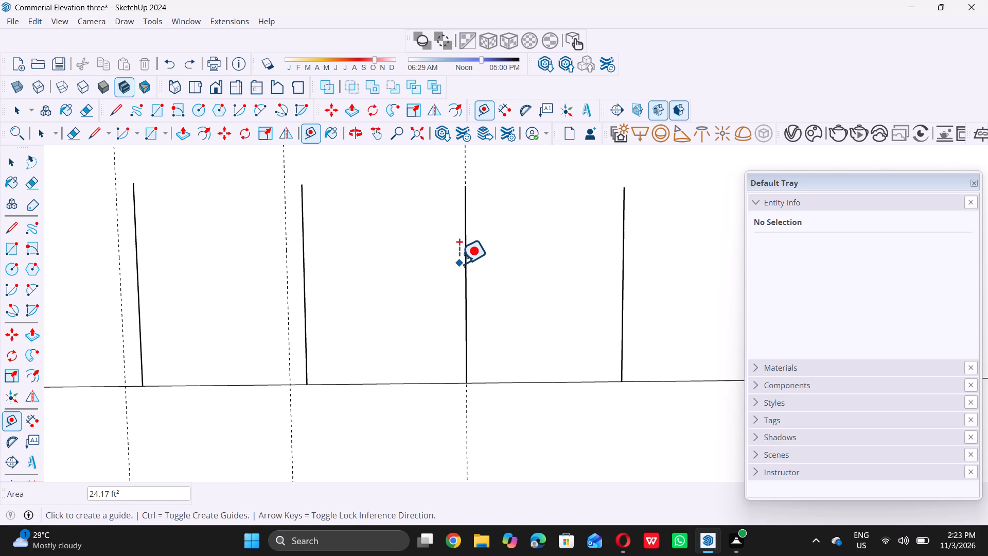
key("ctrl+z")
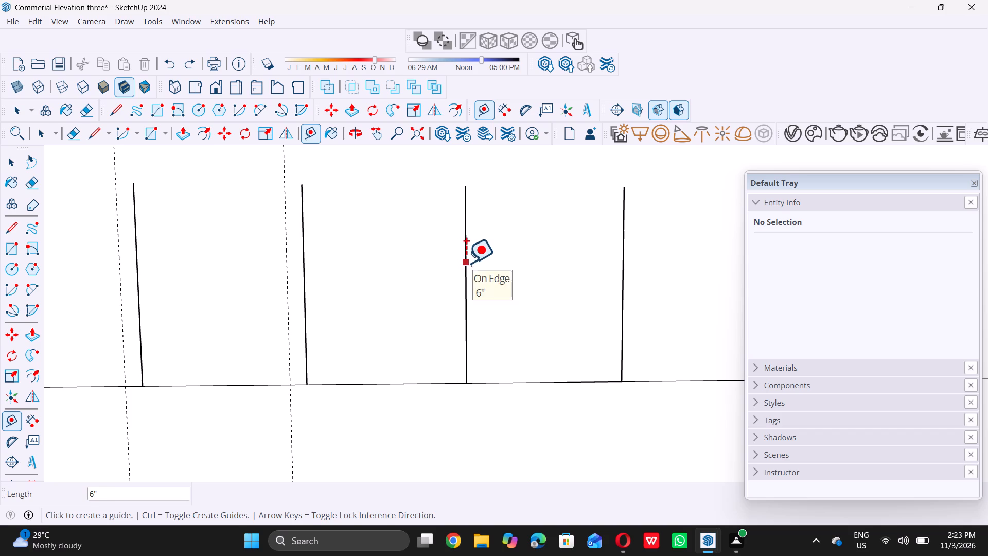
Place vertical guides 0.5" to the left of the fifth and sixth short vertical lines in the row.
left_click_drag(466, 263, 453, 263)
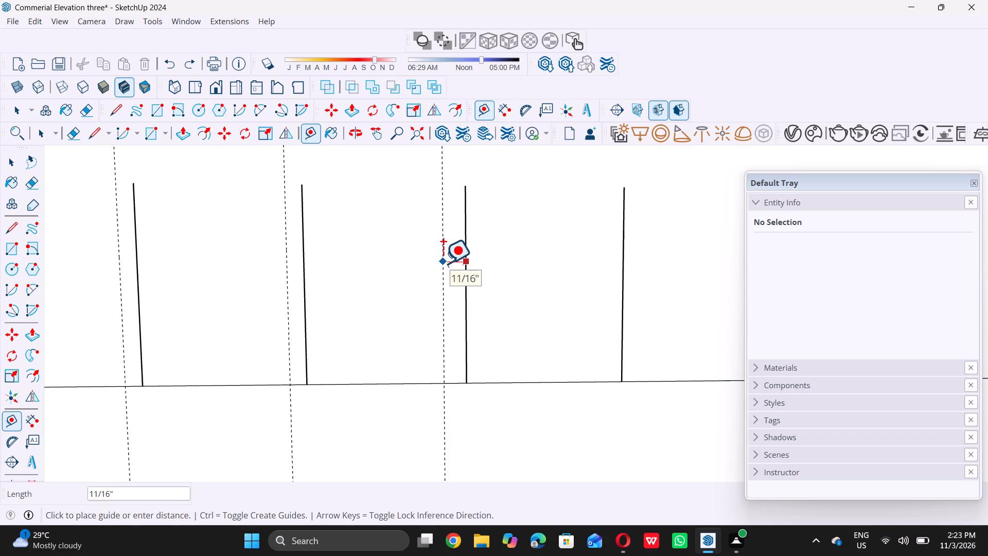
type("0.5")
key("shift+quotedbl")
key("Return")
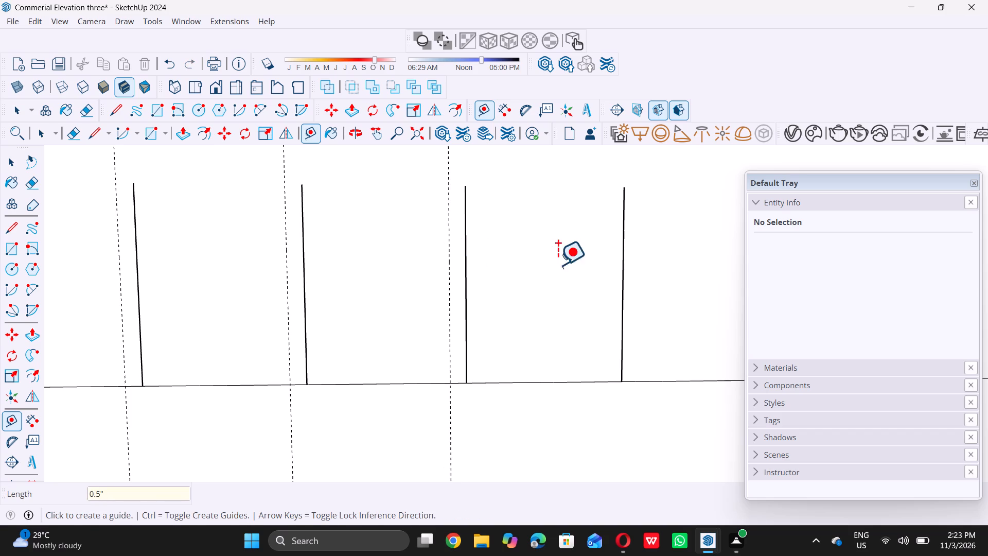
triple_click(621, 270)
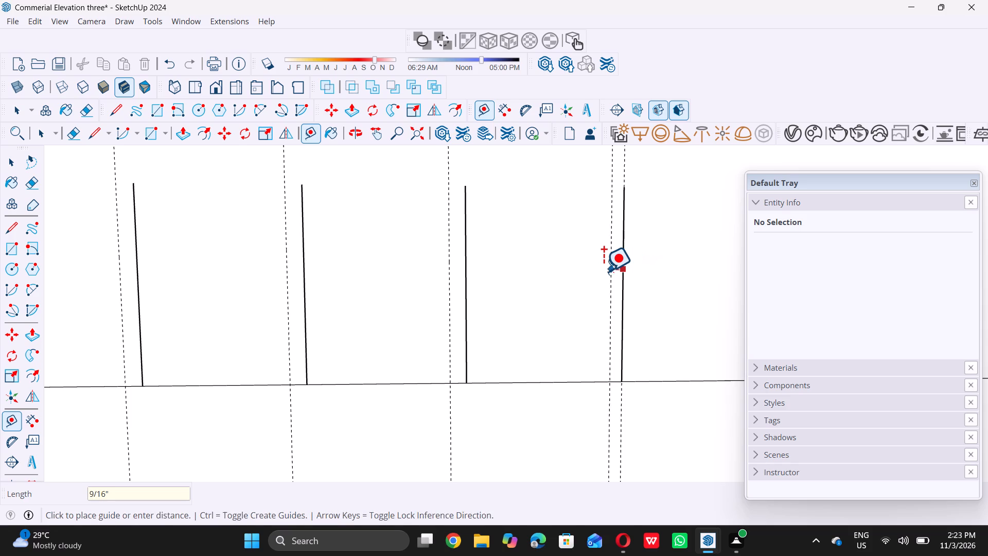
type("0.5")
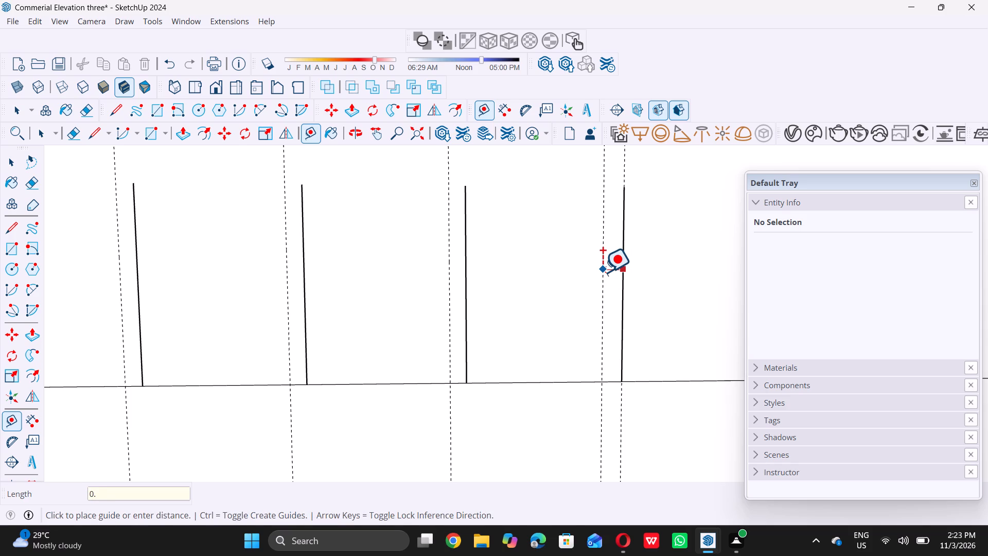
key("shift+quotedbl")
key("Return")
Place a vertical guide 0.5" to the left of the seventh short vertical line in the row.
scroll(595, 280, "down", 10)
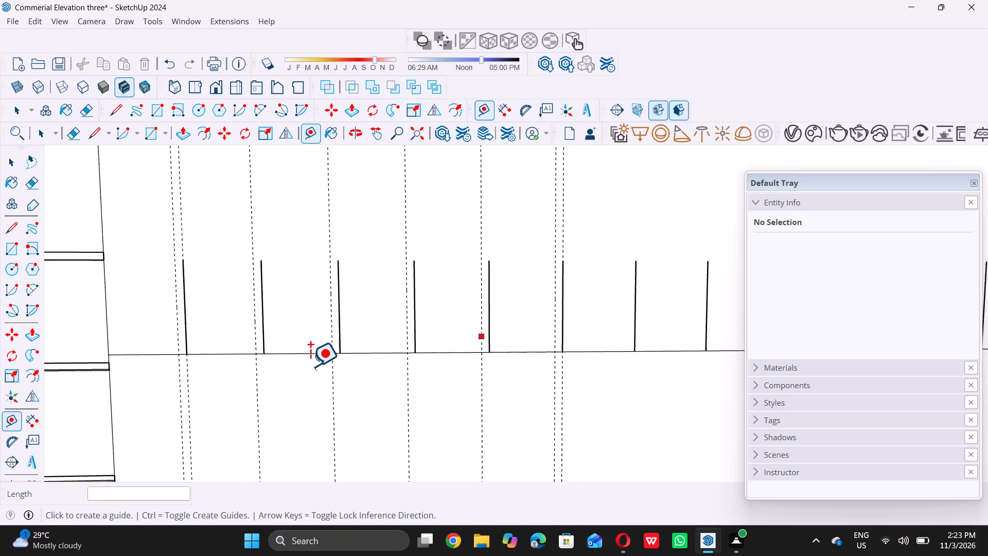
scroll(310, 366, "down", 15)
scroll(455, 381, "up", 5)
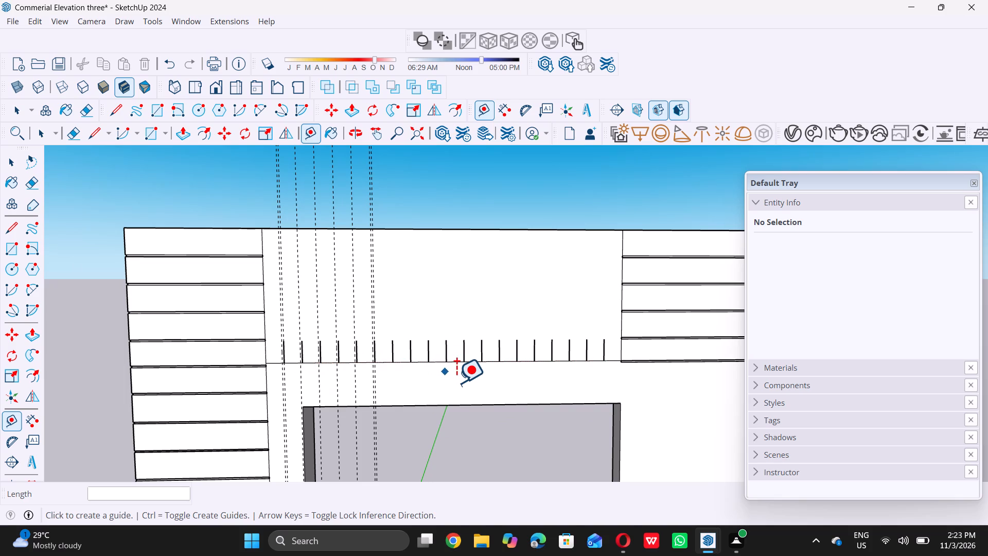
scroll(456, 383, "up", 10)
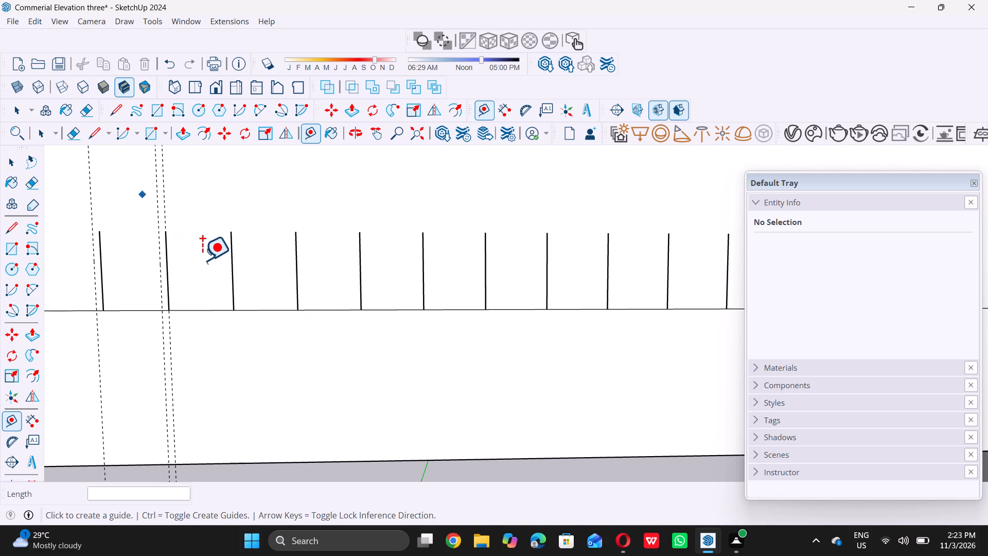
scroll(202, 260, "up", 11)
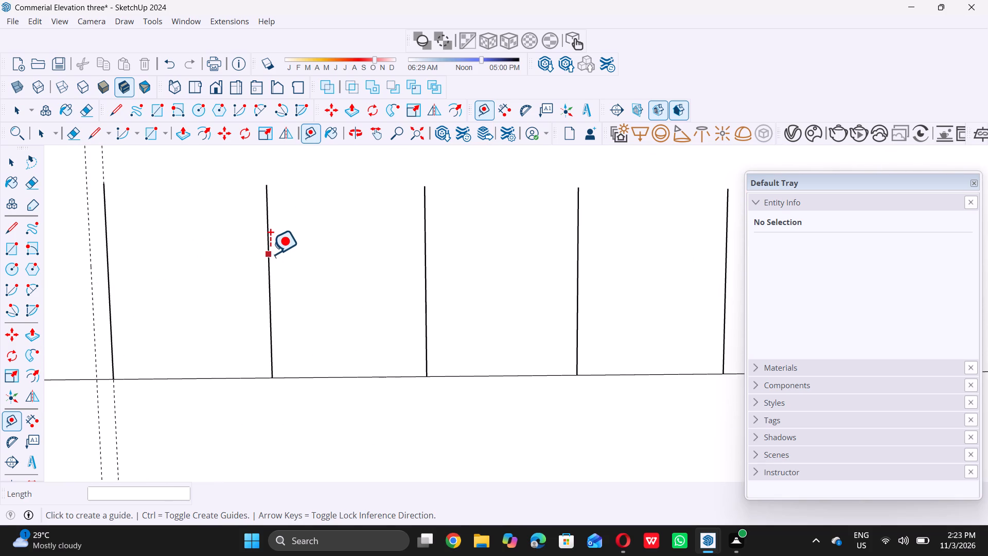
left_click(270, 254)
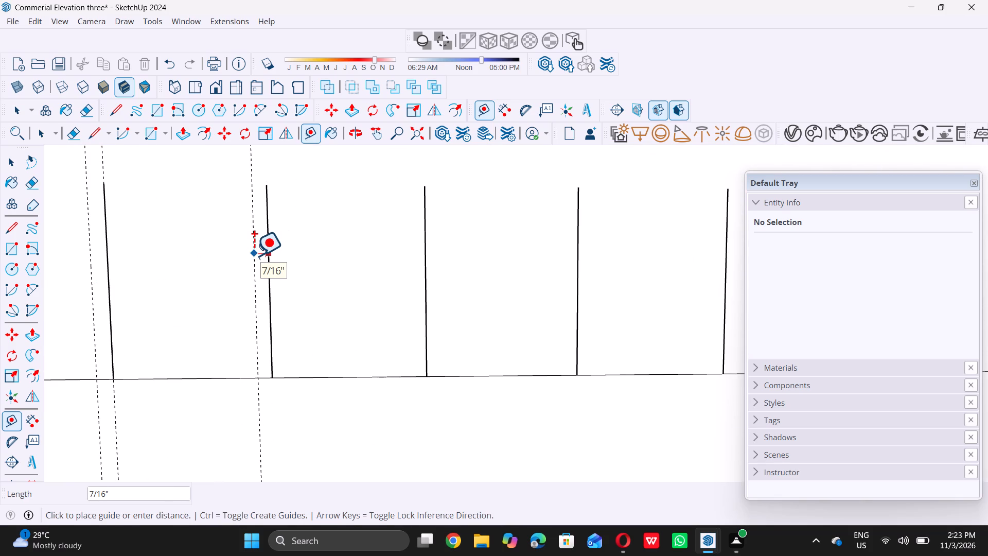
type("0.5")
key("shift+quotedbl")
key("Return")
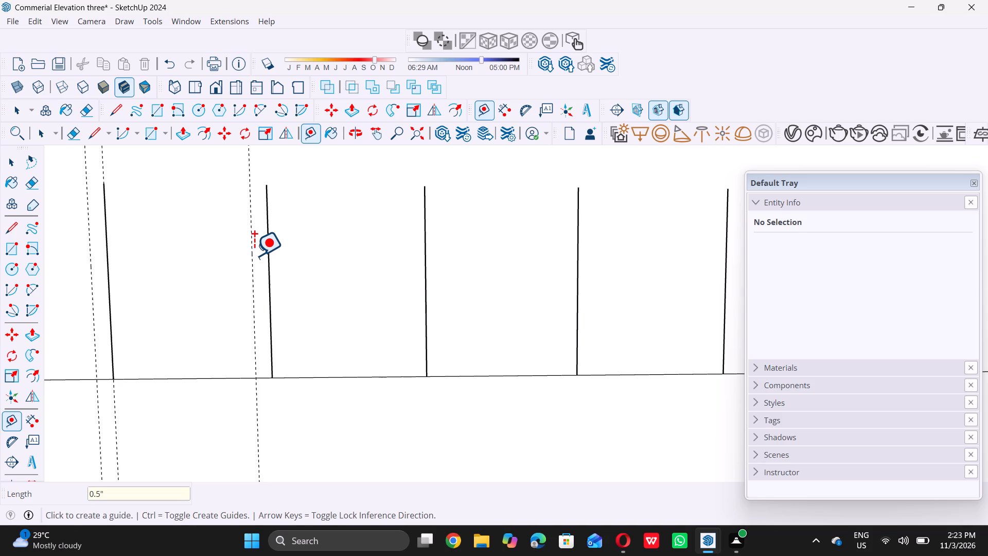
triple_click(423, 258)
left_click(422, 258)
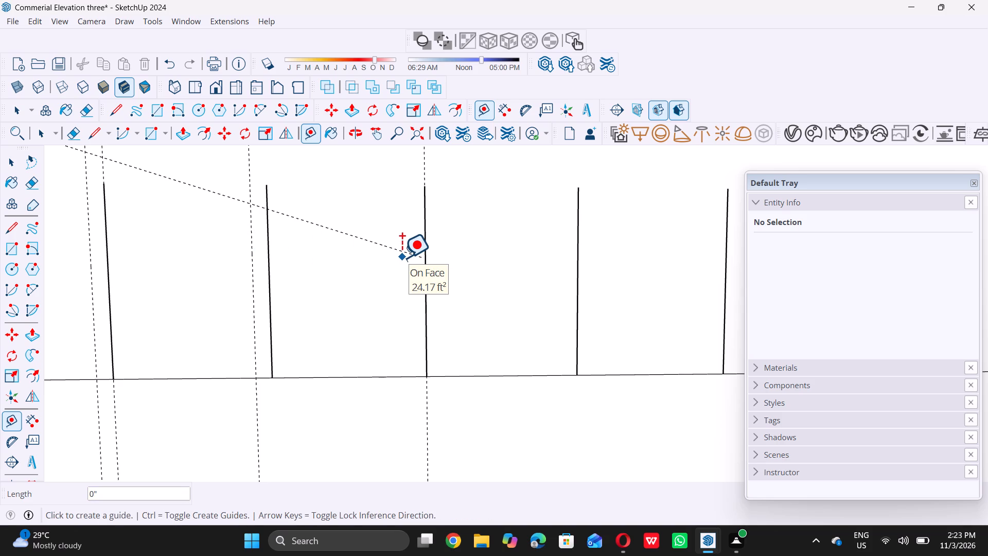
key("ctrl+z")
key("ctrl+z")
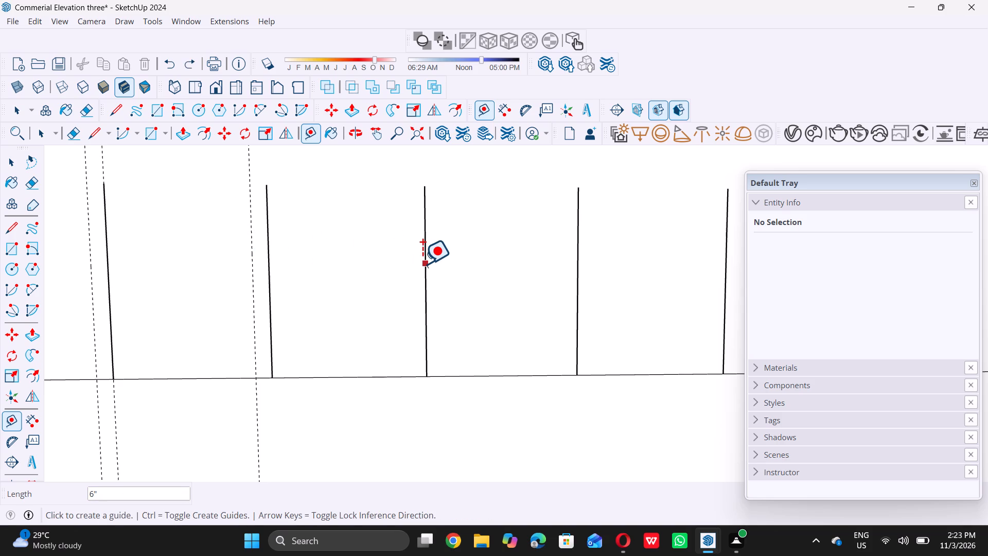
Place vertical guides 0.5" to the left of the eighth and ninth short vertical lines in the row.
left_click(422, 264)
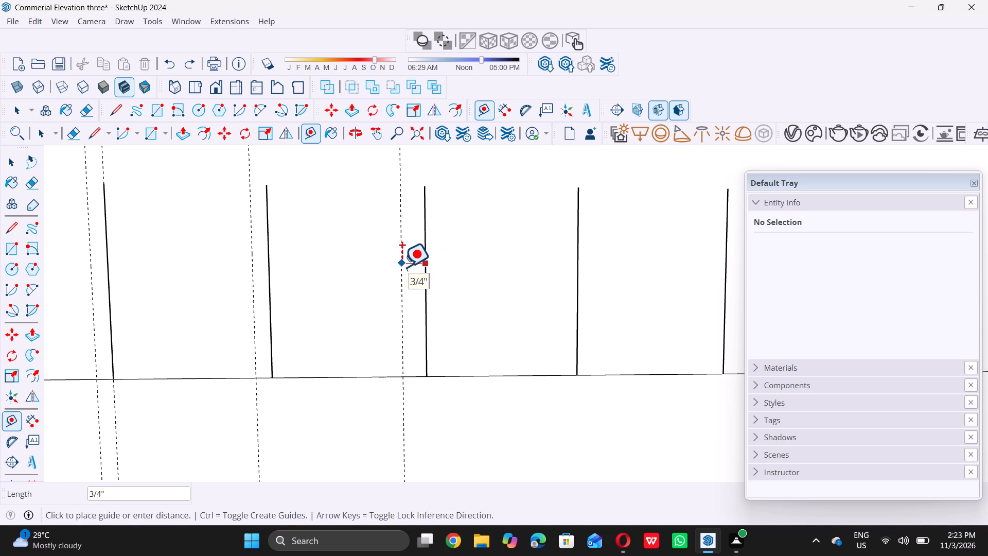
type("0.5")
key("shift+quotedbl")
key("Return")
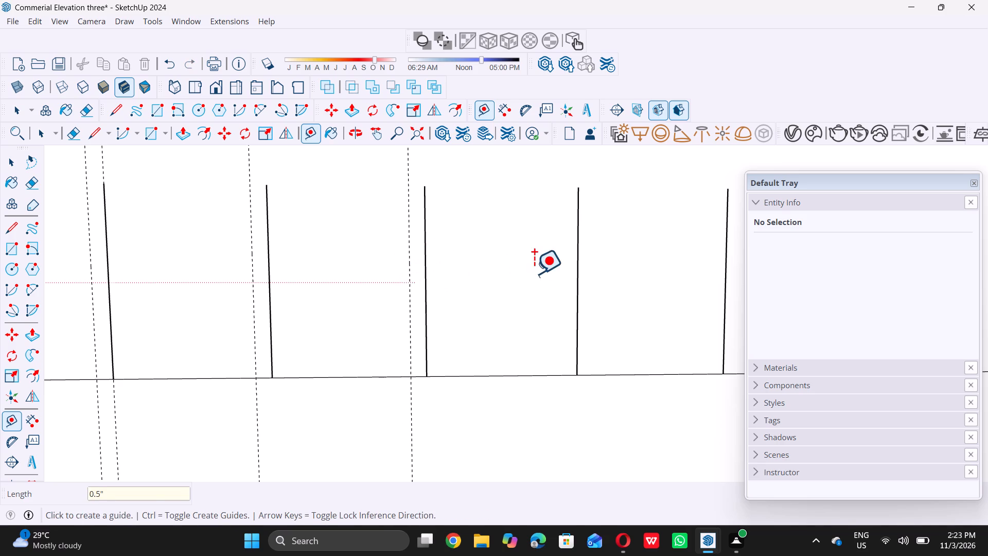
left_click(578, 259)
type("0.5")
key("shift+quotedbl")
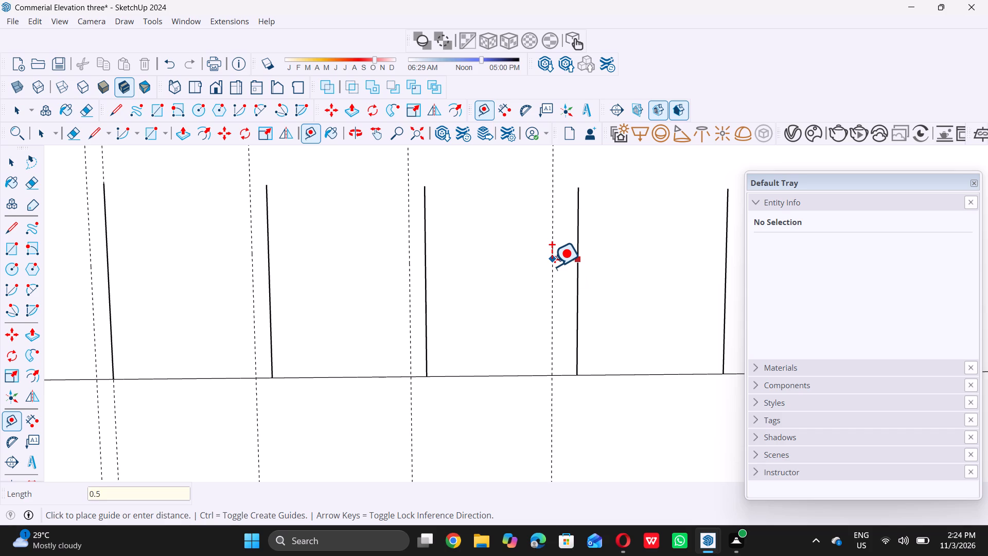
key("Return")
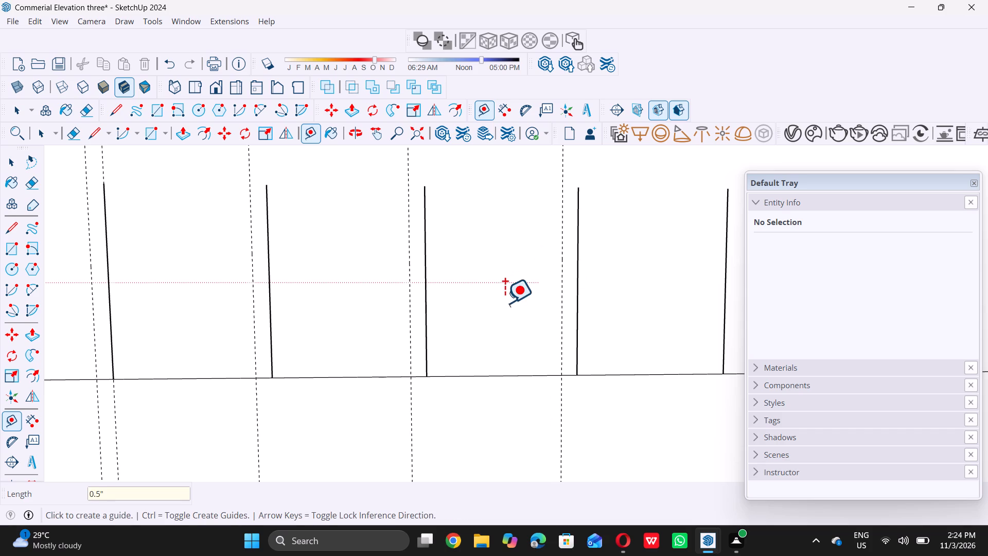
Place a vertical guide 0.5" to the left of the tenth short vertical line in the row.
scroll(508, 301, "down", 6)
scroll(490, 322, "down", 20)
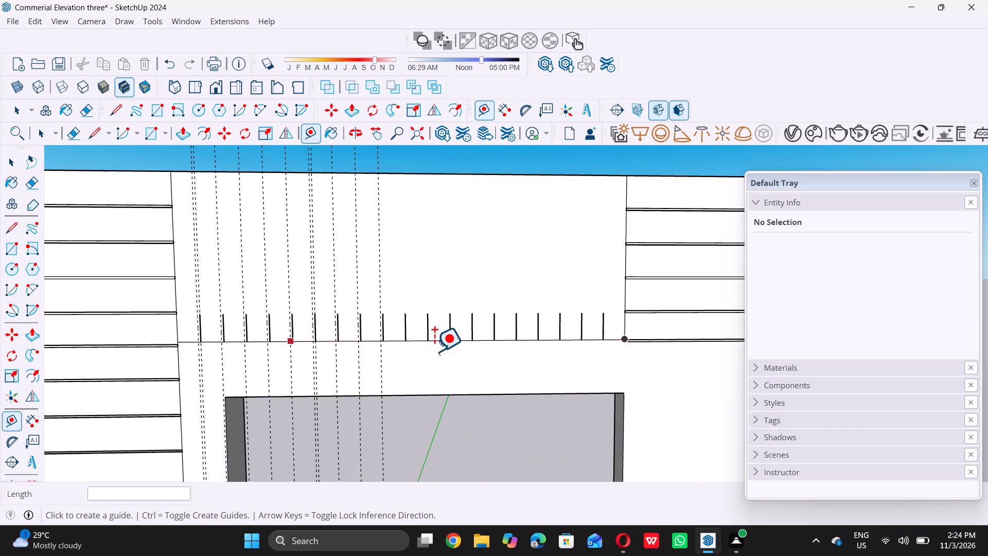
scroll(493, 354, "up", 9)
scroll(329, 315, "up", 9)
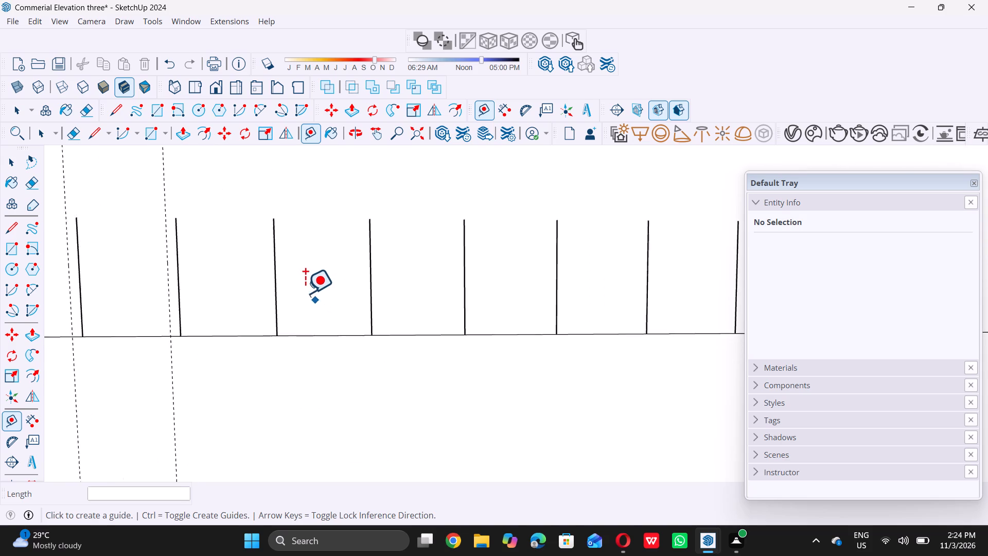
scroll(305, 293, "up", 2)
double_click(255, 260)
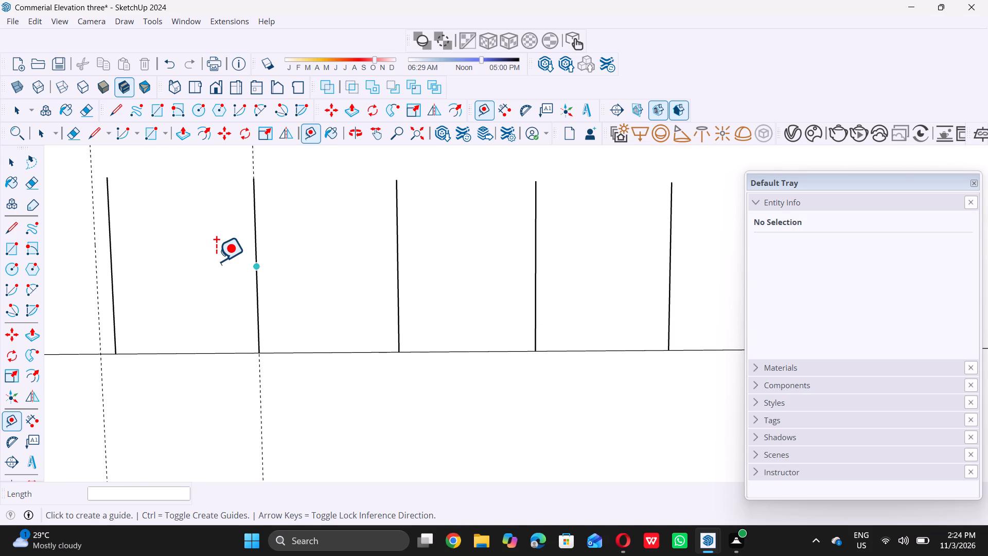
key("ctrl+z")
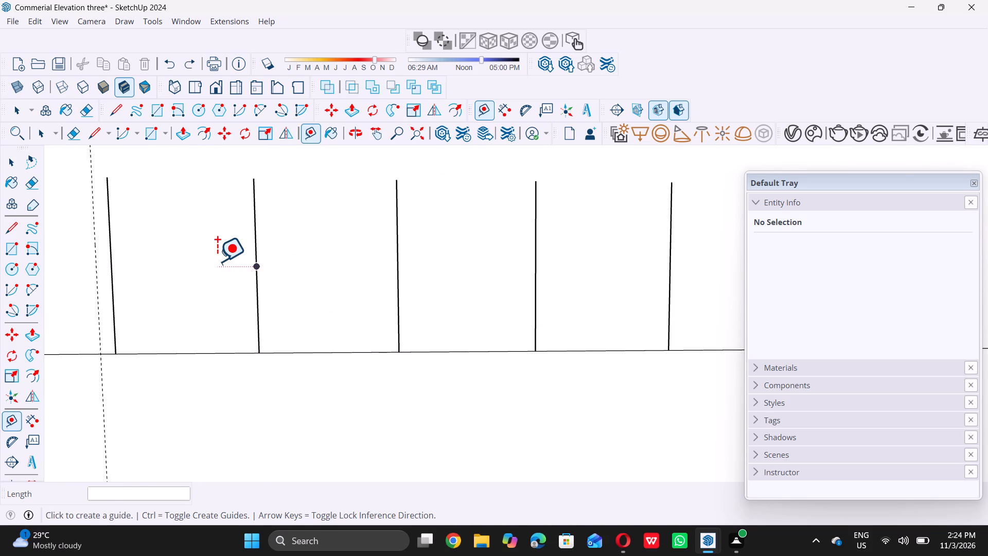
left_click(255, 228)
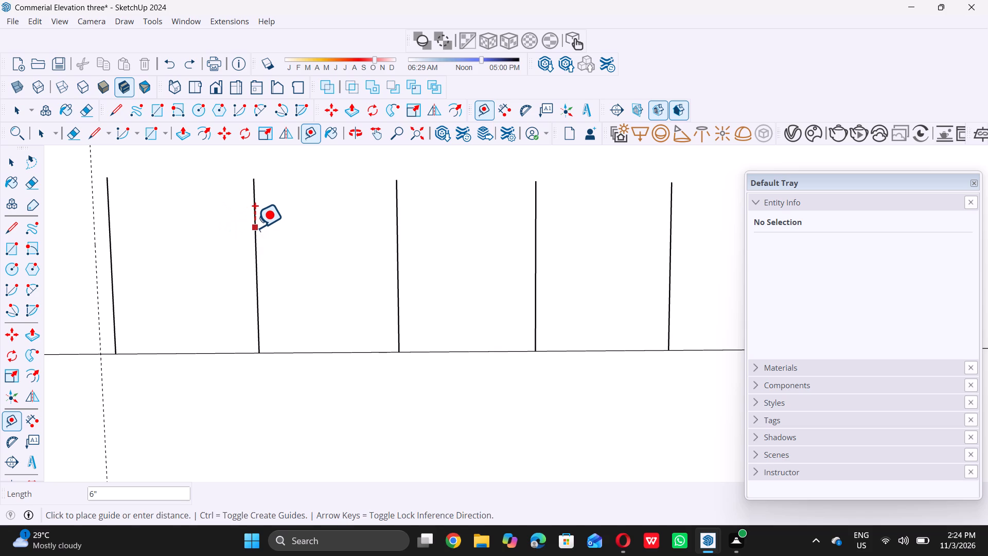
type("0.5")
key("shift+quotedbl")
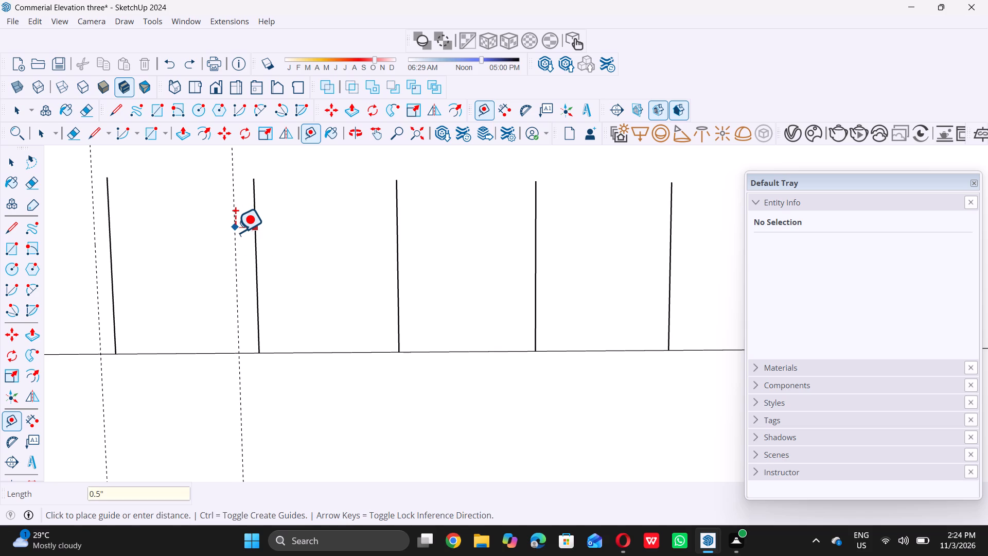
key("Return")
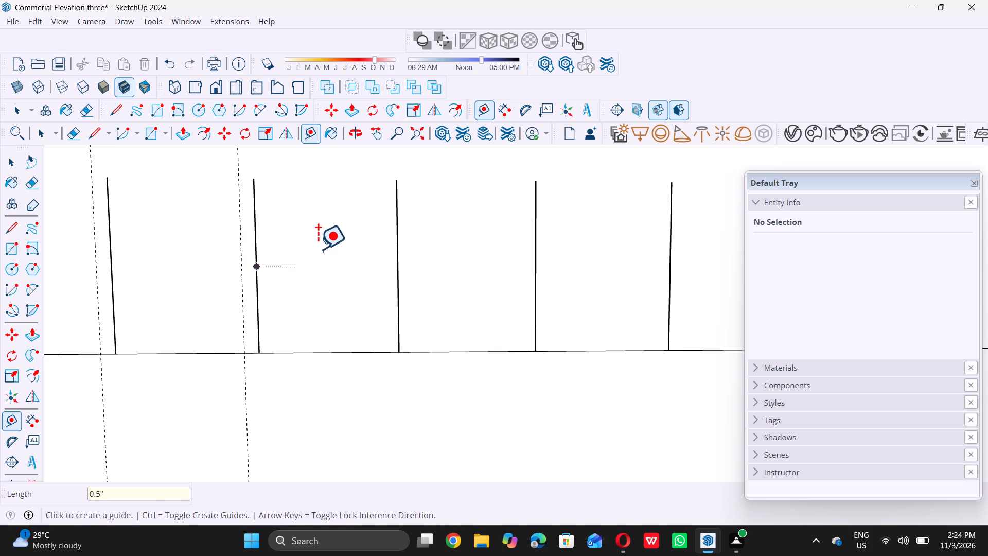
Place a vertical guide 0.5" to the left of the eleventh short vertical line in the row.
triple_click(397, 240)
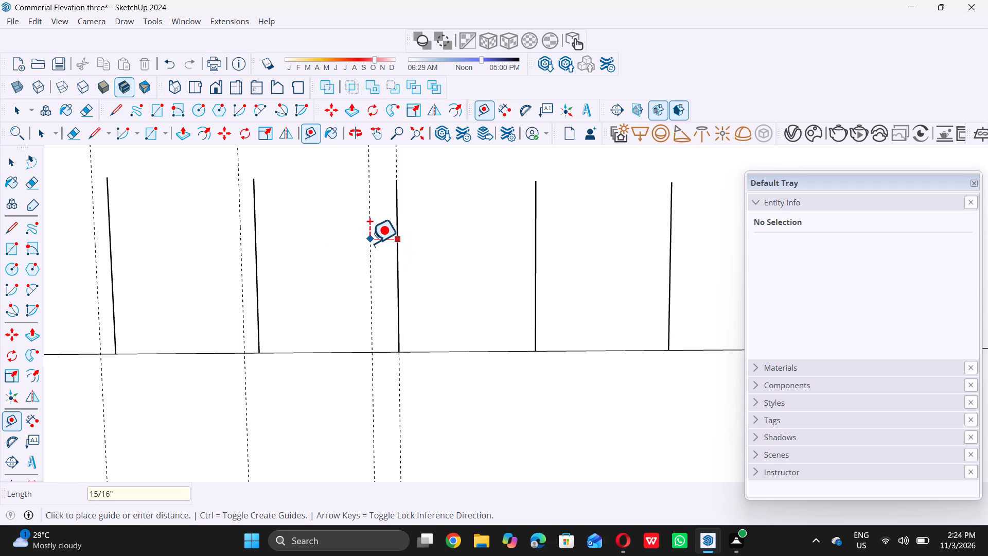
key("0")
type(".5")
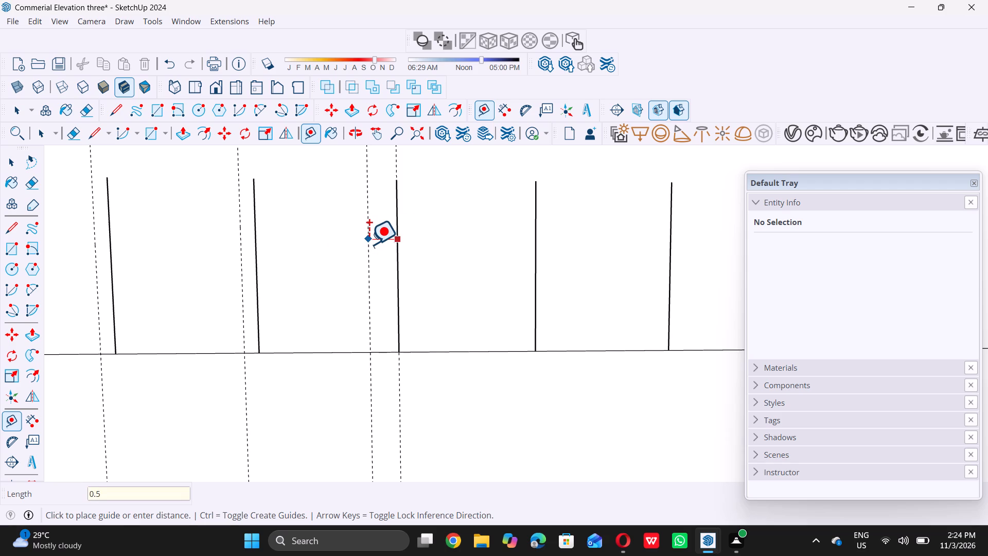
key("shift+quotedbl")
key("Return")
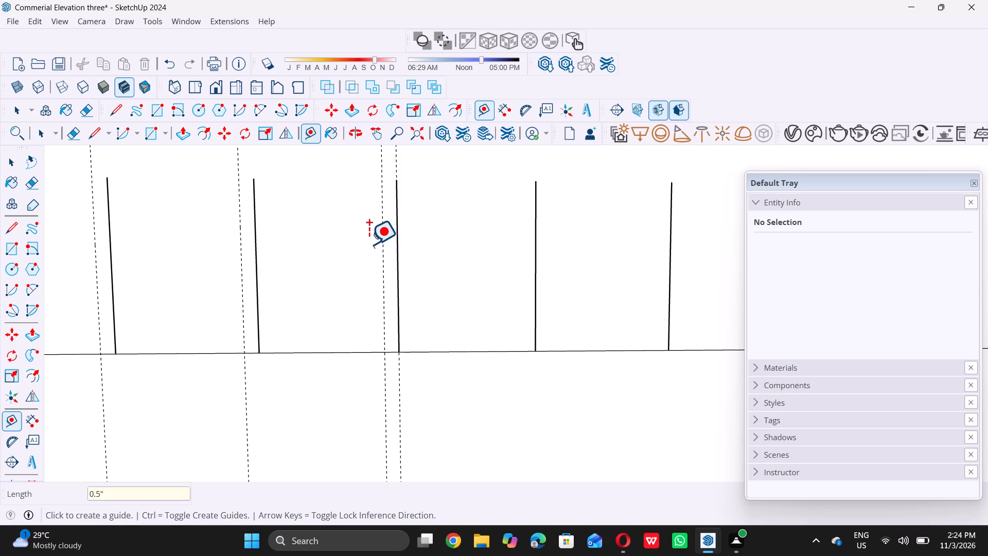
Place vertical guides 0.5" to the left of the twelfth and thirteenth short vertical lines in the row.
left_click(533, 252)
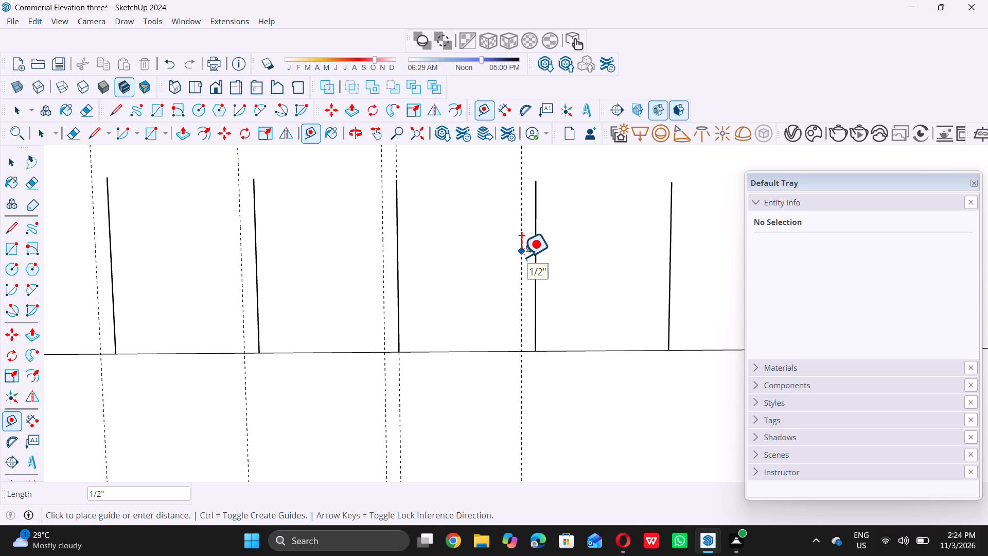
type("0.5")
key("shift+quotedbl")
key("Return")
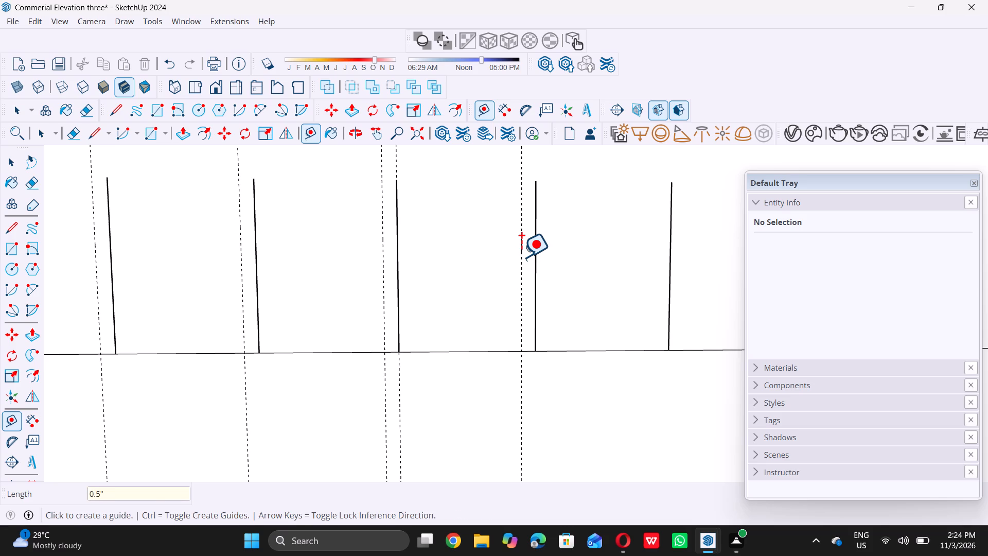
left_click(668, 249)
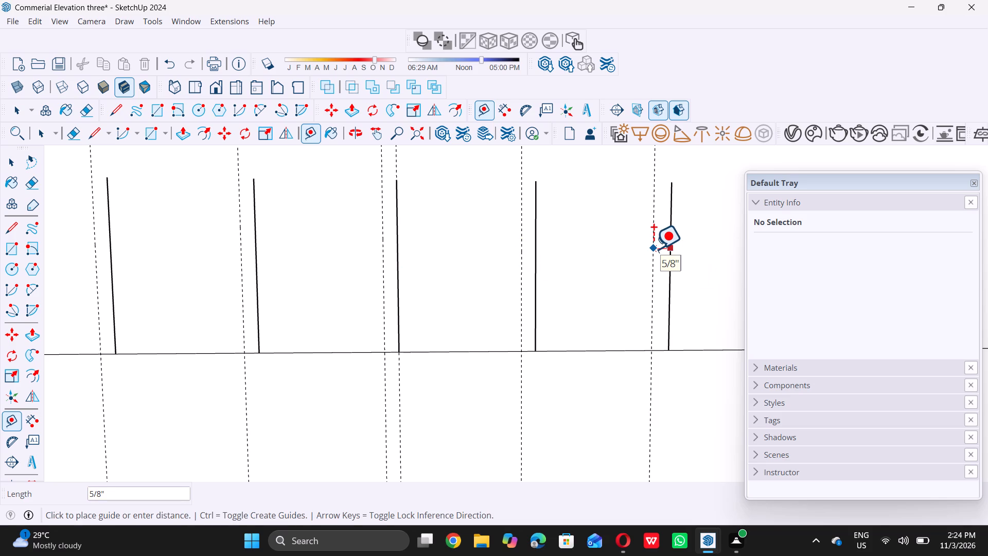
type("0.5")
key("shift+quotedbl")
key("Return")
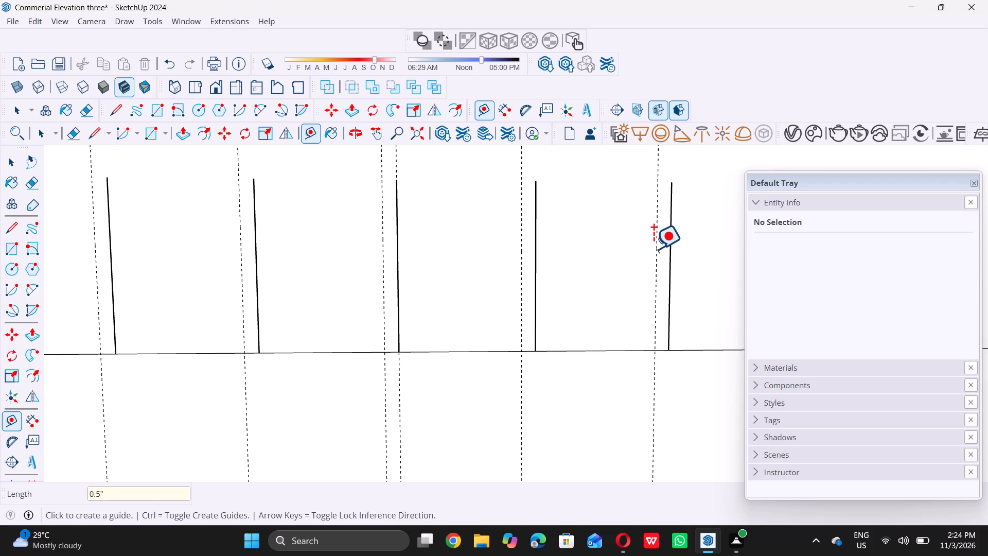
Place vertical guides 0.5" to the left of the fourteenth and fifteenth short vertical lines in the row.
scroll(642, 250, "down", 20)
scroll(642, 250, "down", 1)
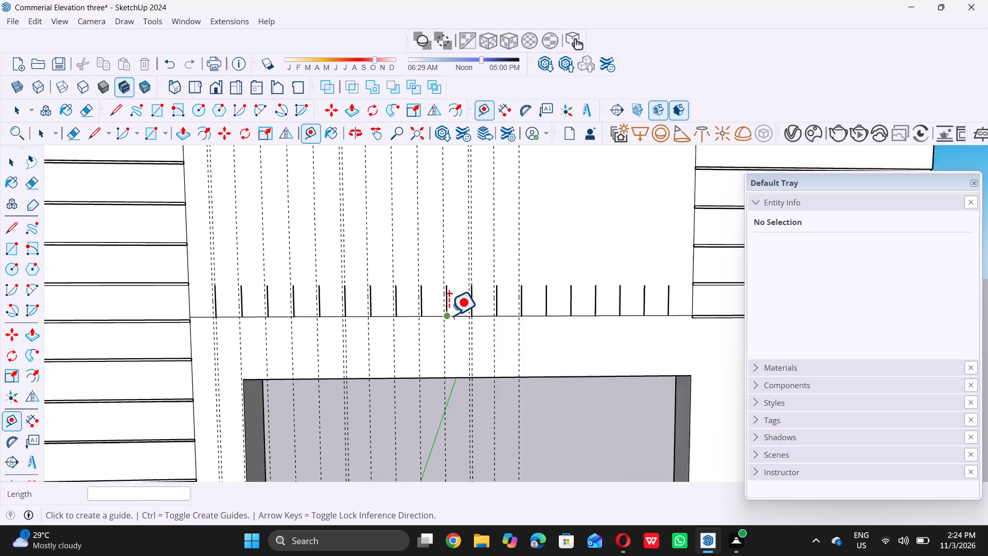
scroll(449, 315, "down", 5)
scroll(562, 311, "up", 9)
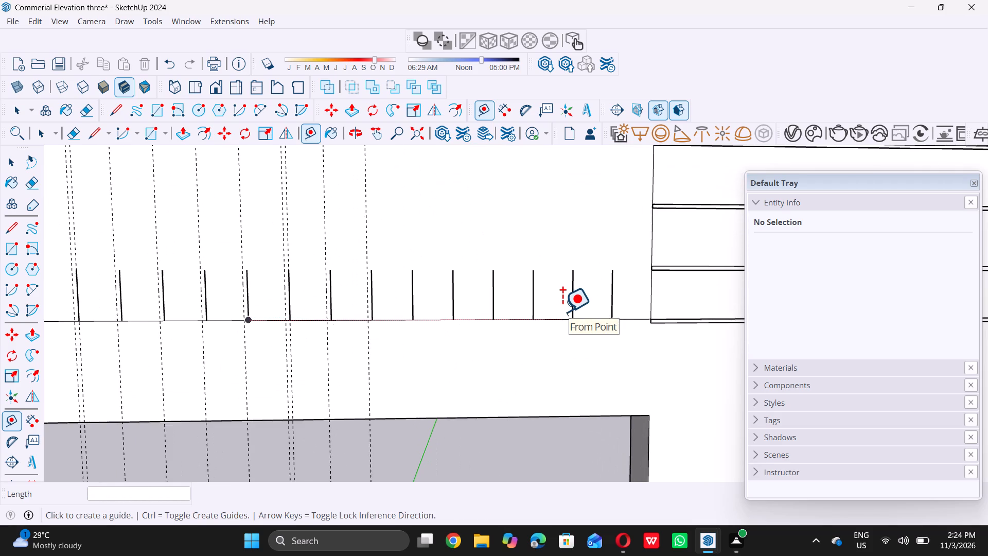
scroll(558, 312, "up", 6)
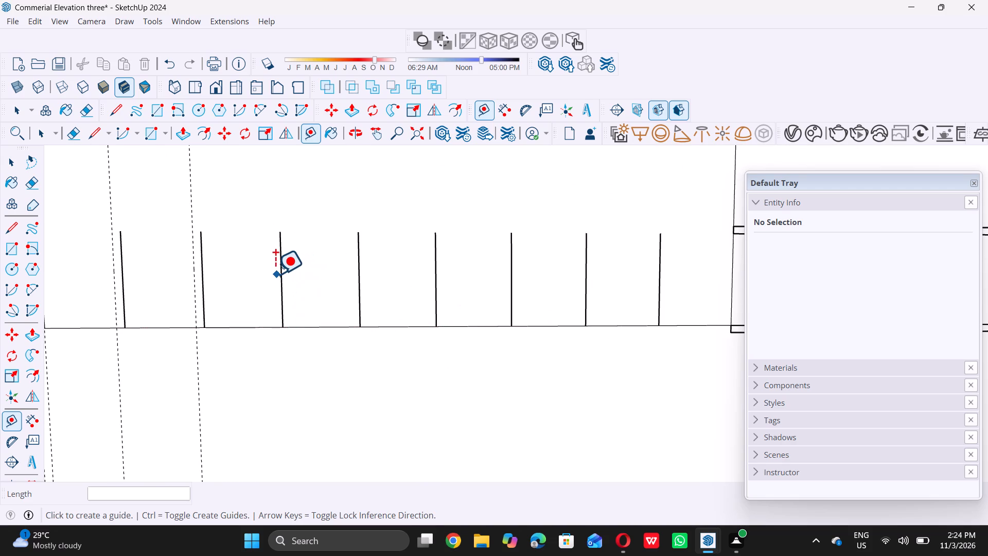
left_click(281, 271)
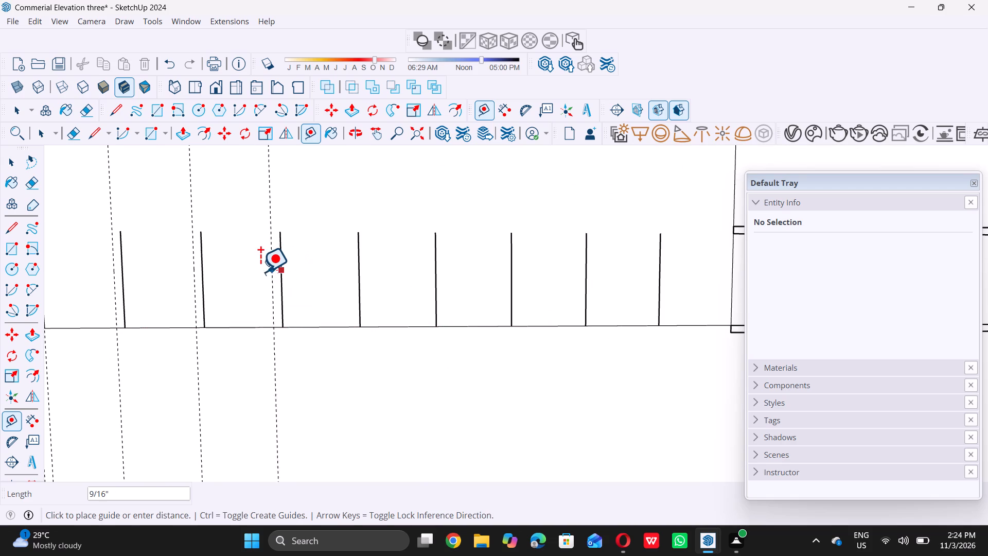
type("0.5")
key("shift+quotedbl")
key("Return")
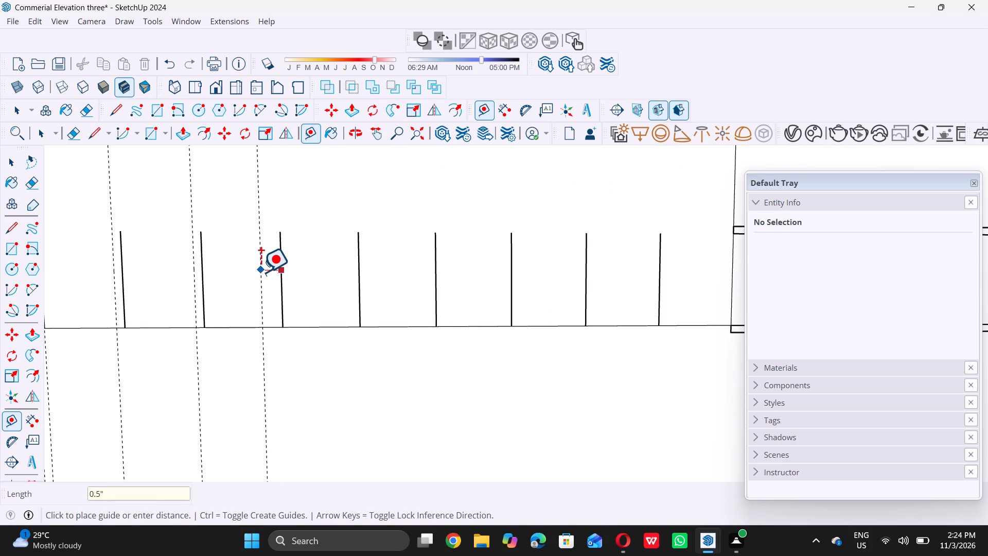
left_click(362, 271)
key("0")
type(".5")
key("shift+quotedbl")
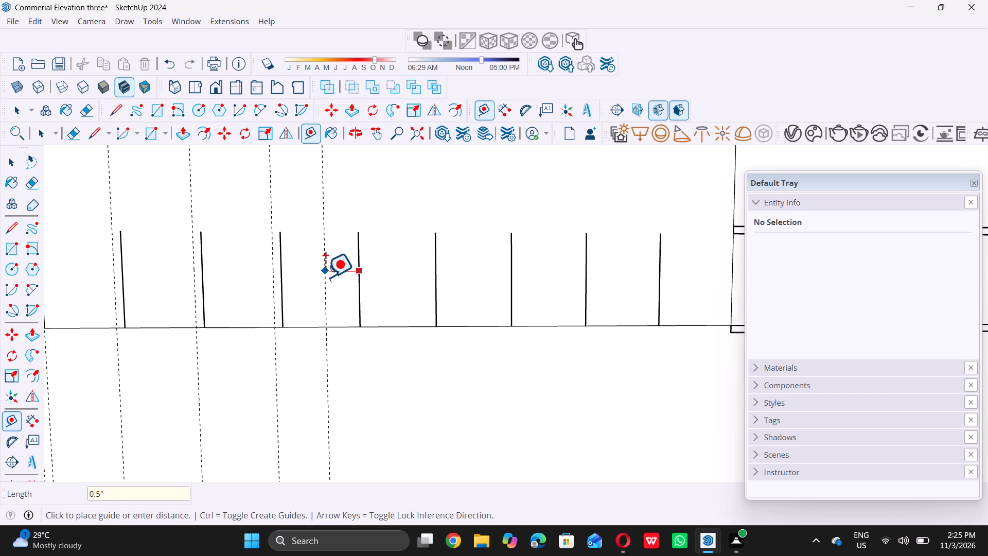
key("Return")
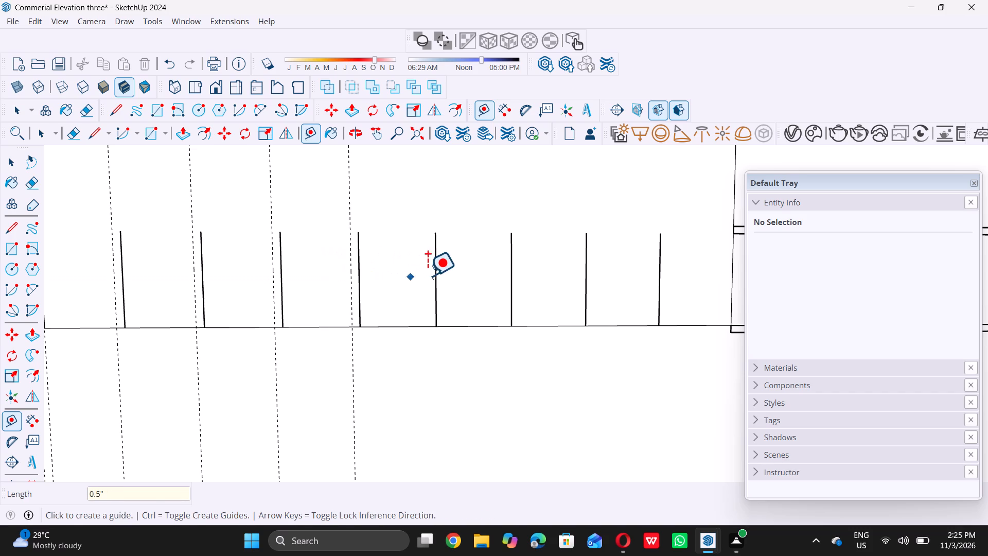
Place vertical guides 0.5" to the left of the sixteenth and seventeenth short vertical lines in the row.
left_click(435, 272)
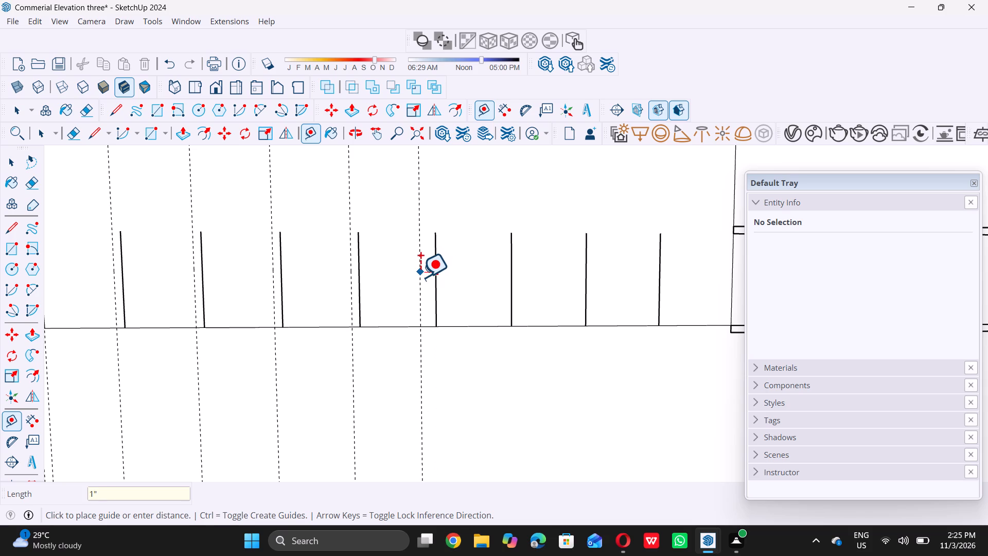
type("0.5")
key("shift+quotedbl")
key("Return")
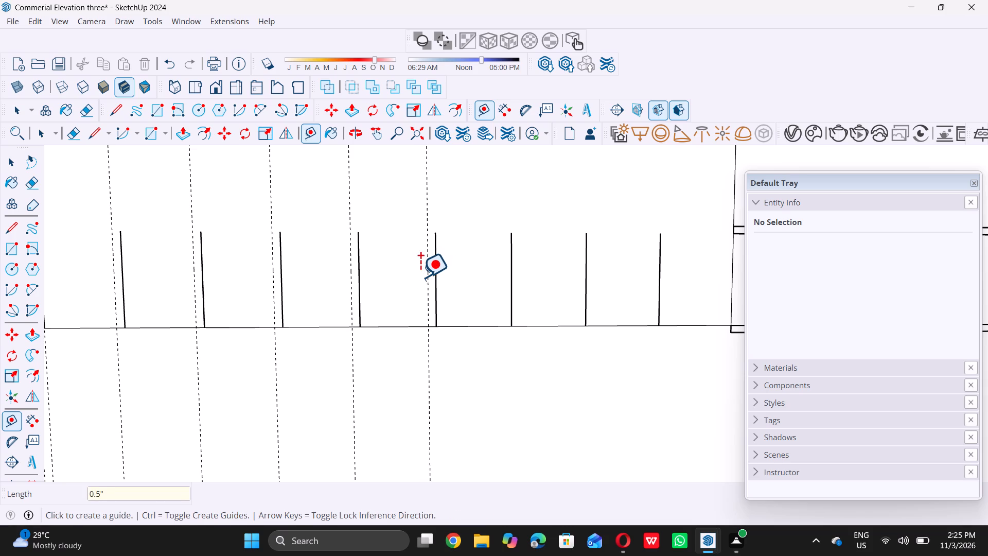
left_click(509, 272)
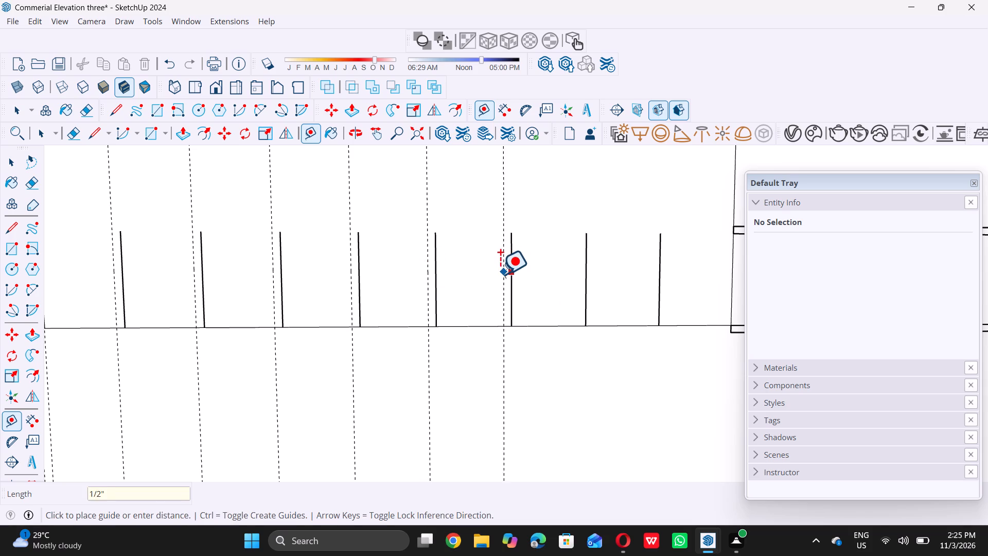
type("0.5")
key("shift+quotedbl")
key("Return")
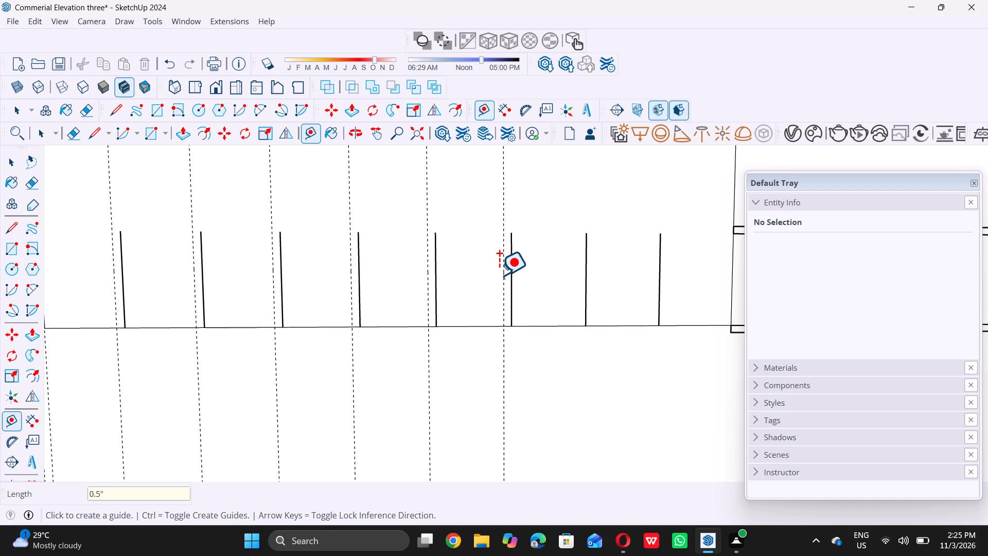
Place vertical guides 0.5" to the left of the last two short vertical lines in the row.
scroll(496, 276, "down", 12)
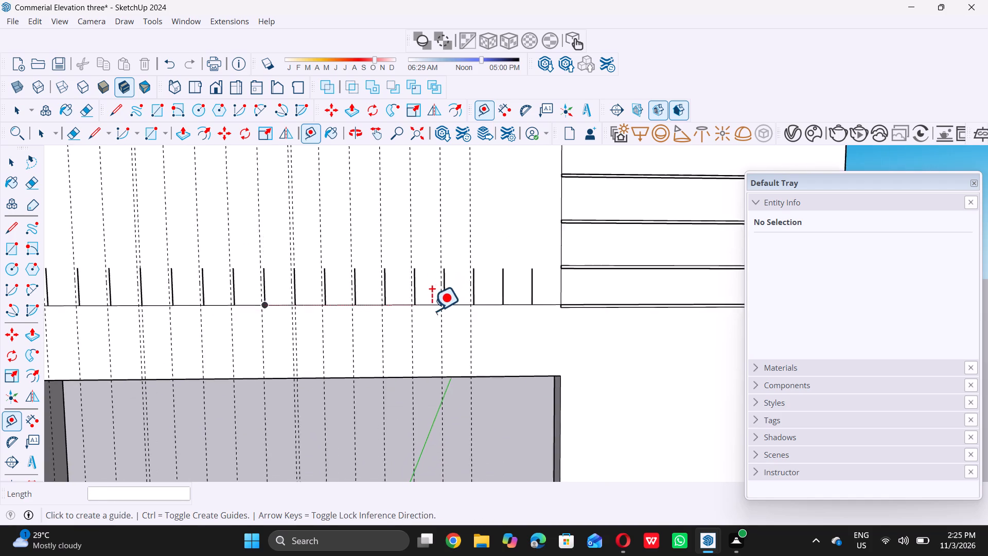
scroll(432, 310, "down", 1)
scroll(510, 299, "up", 15)
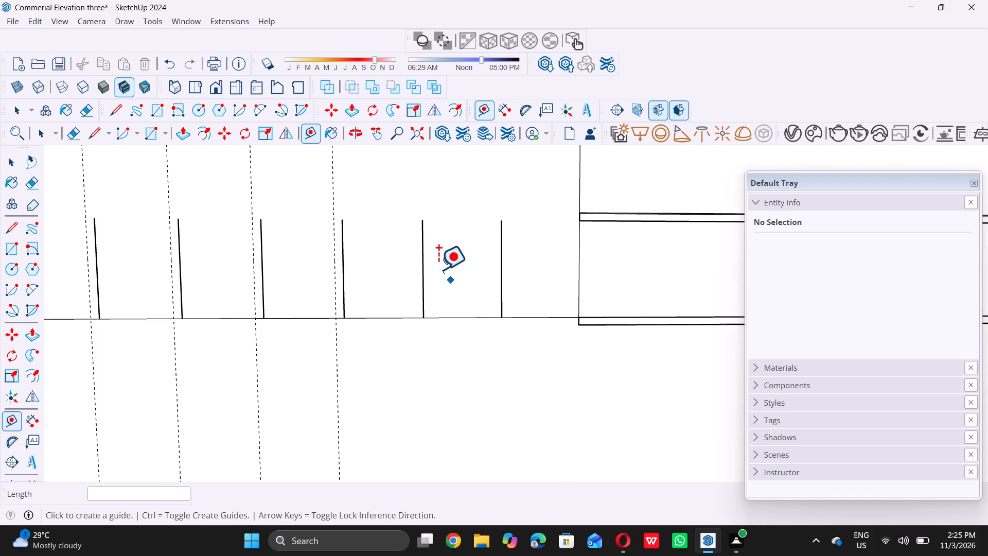
double_click(424, 253)
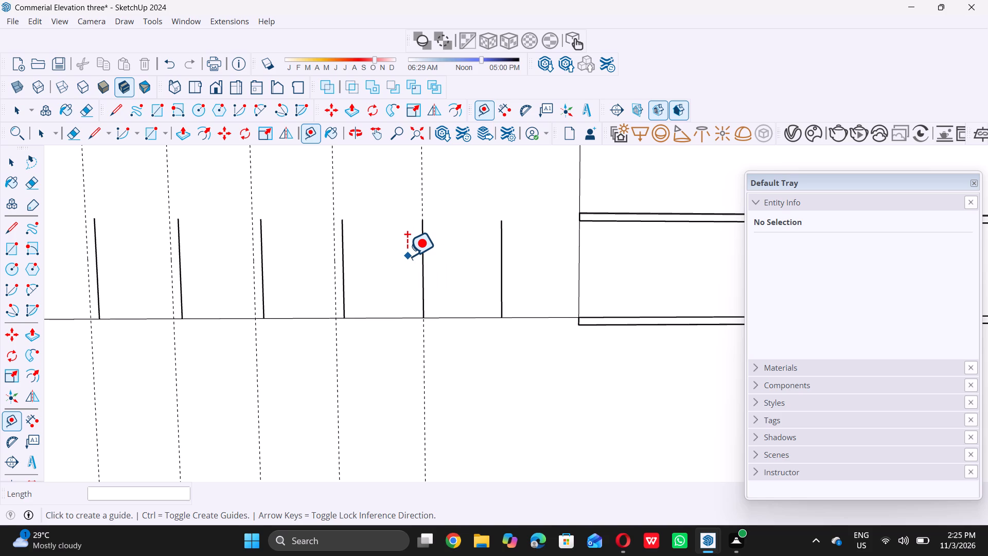
key("ctrl+z")
left_click(420, 258)
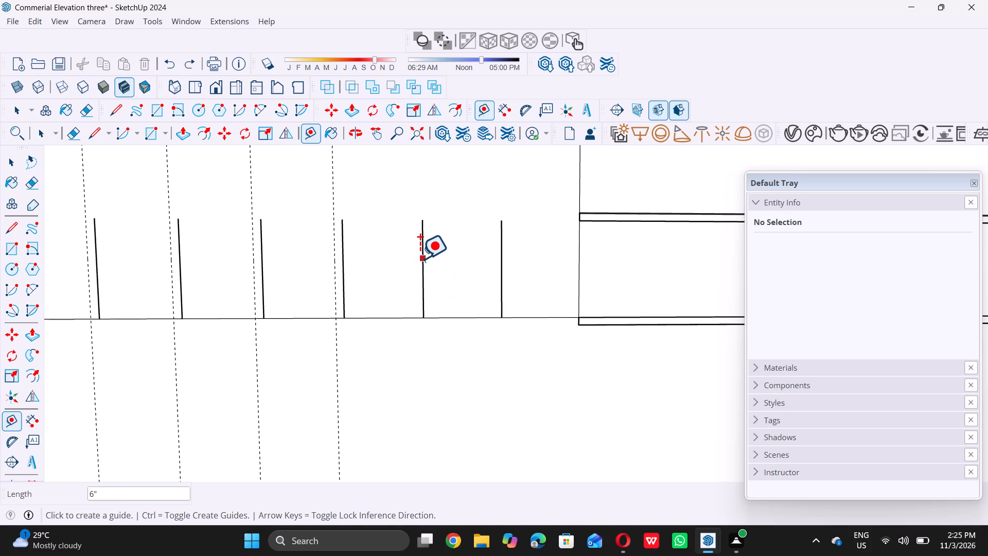
type("0.5")
key("shift+quotedbl")
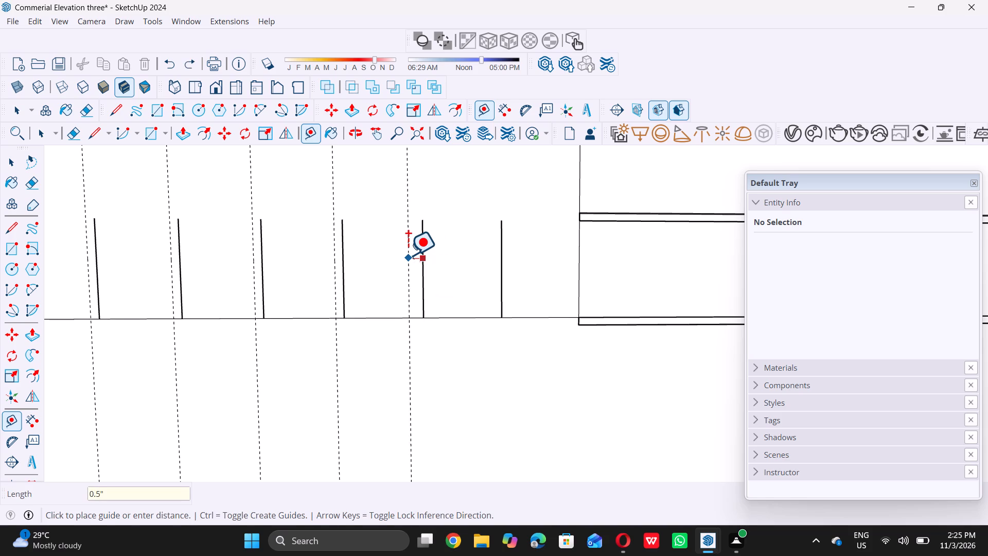
key("Return")
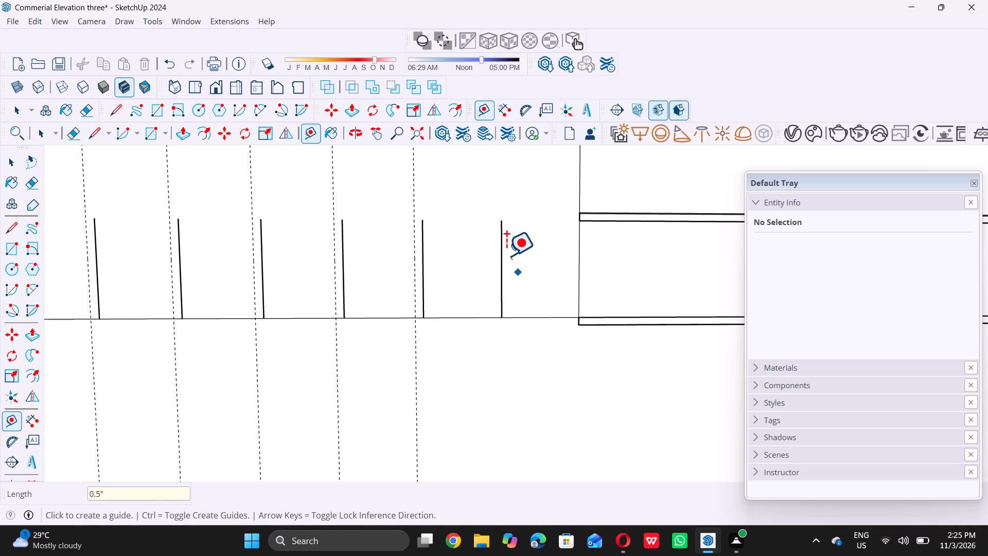
left_click(500, 247)
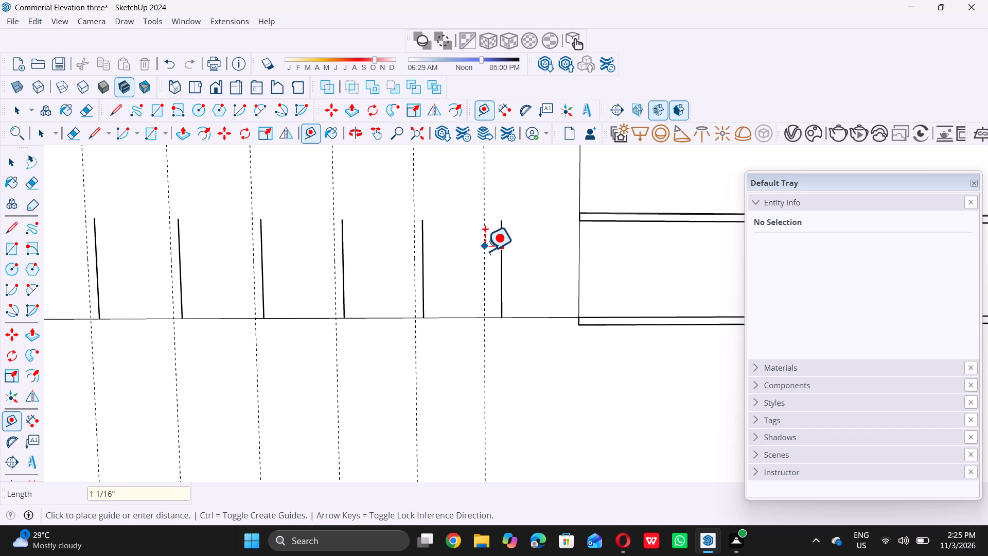
type("0.5")
key("shift+quotedbl")
key("Return")
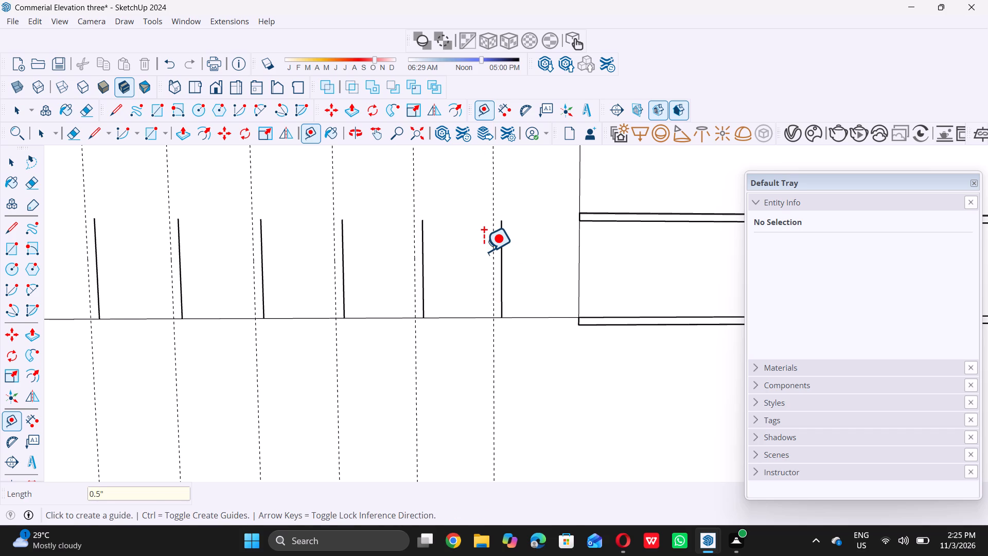
key("space")
Draw a 1/2" by 3' rectangle between the first guide and first short line, from the horizontal line up to the facade's top edge.
scroll(491, 282, "down", 19)
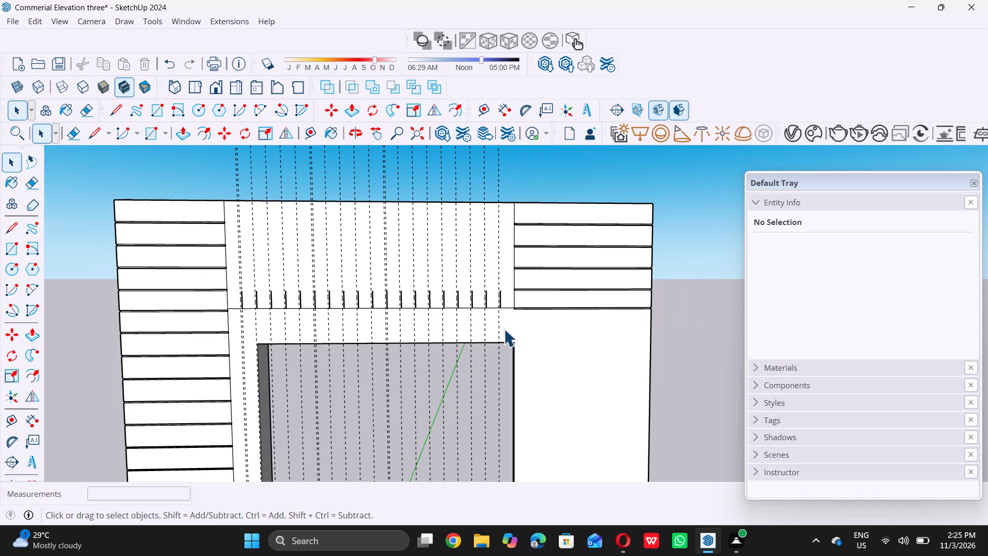
key("r")
scroll(221, 312, "up", 2)
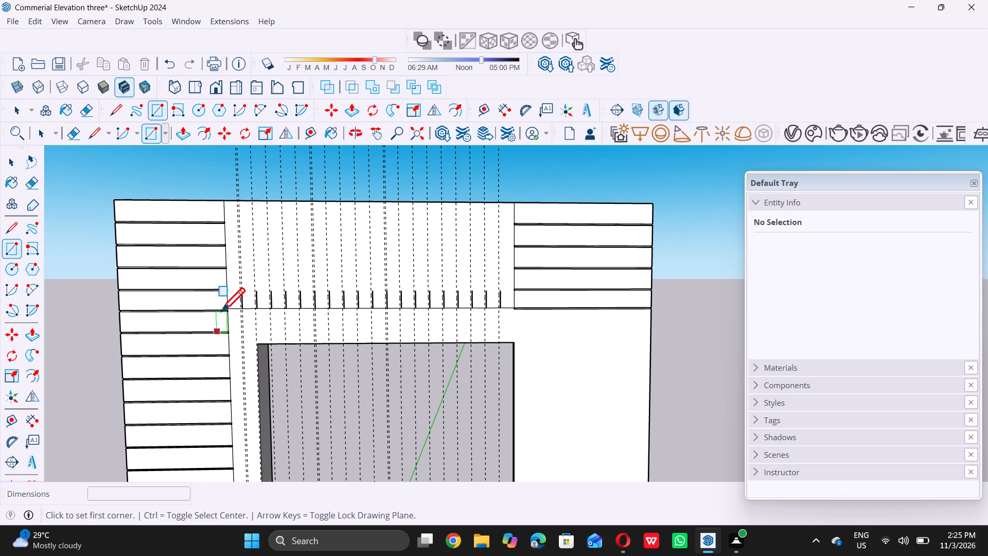
scroll(221, 311, "up", 15)
scroll(246, 301, "up", 10)
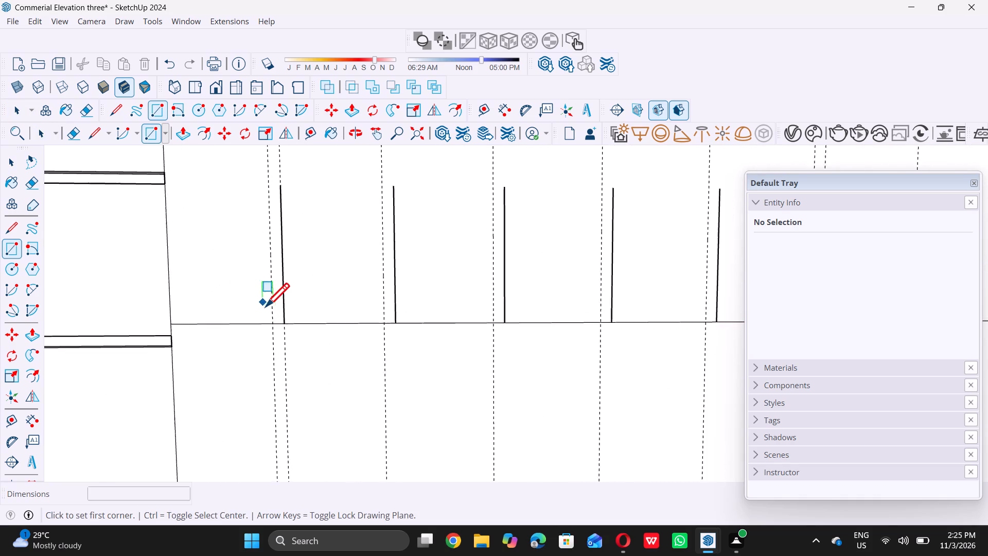
scroll(266, 306, "up", 16)
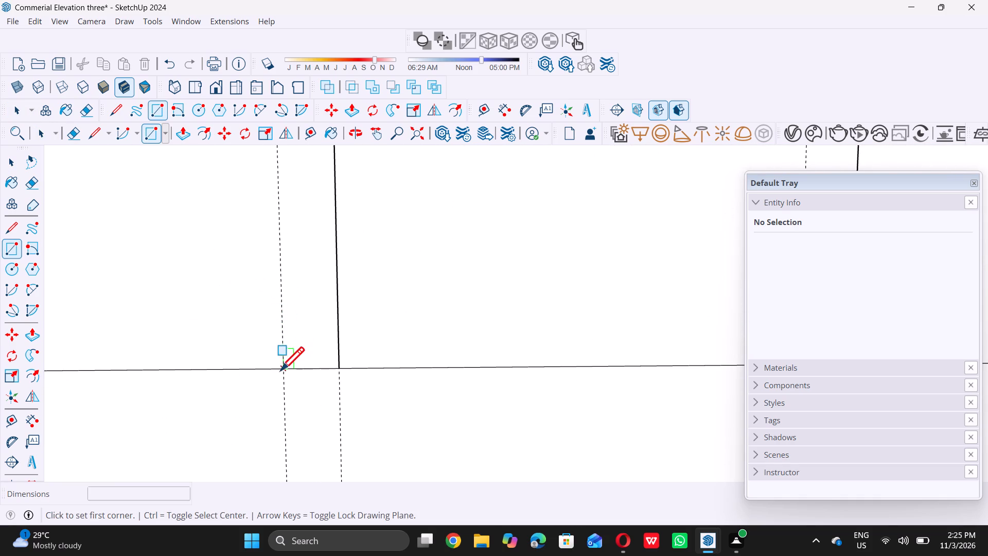
left_click(283, 368)
scroll(283, 368, "down", 2)
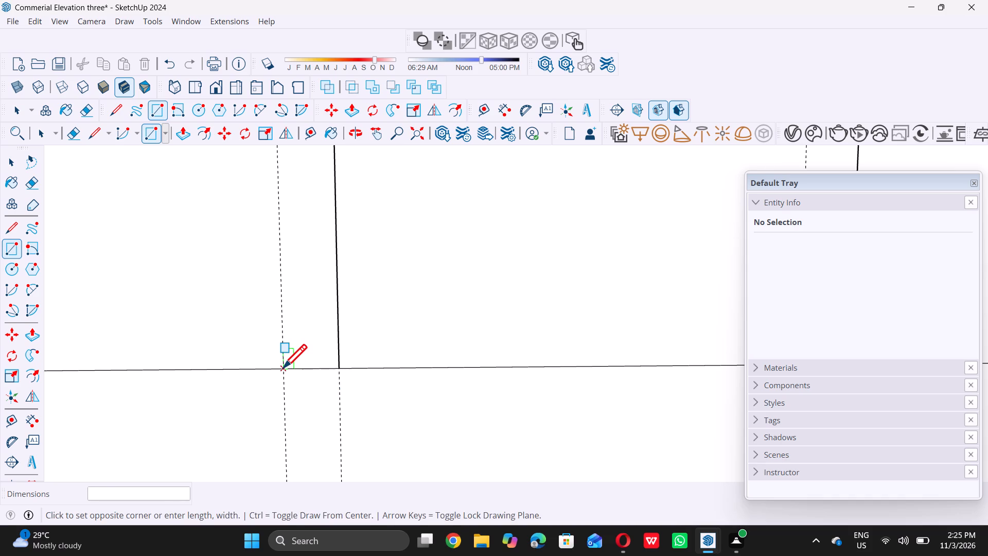
scroll(283, 368, "down", 20)
scroll(283, 368, "down", 5)
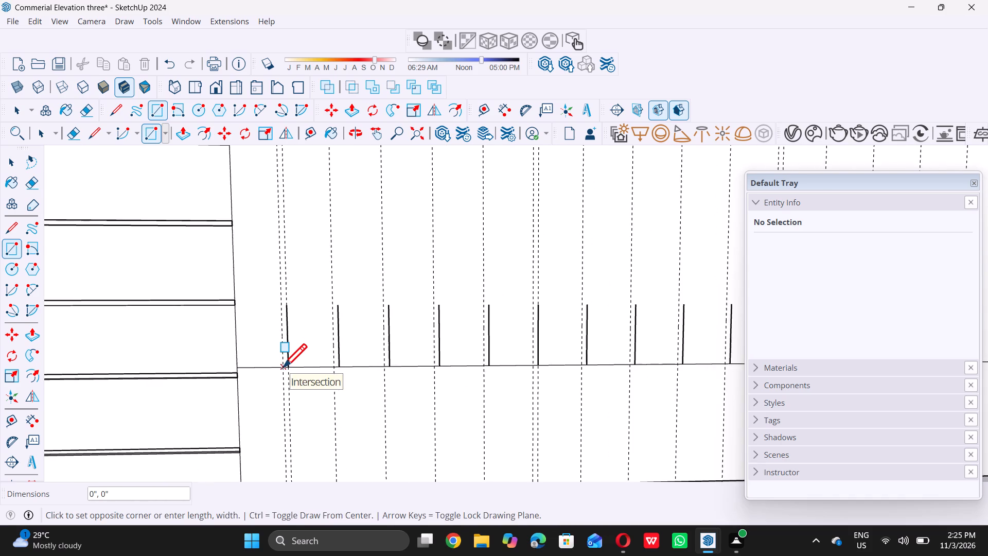
scroll(283, 367, "down", 9)
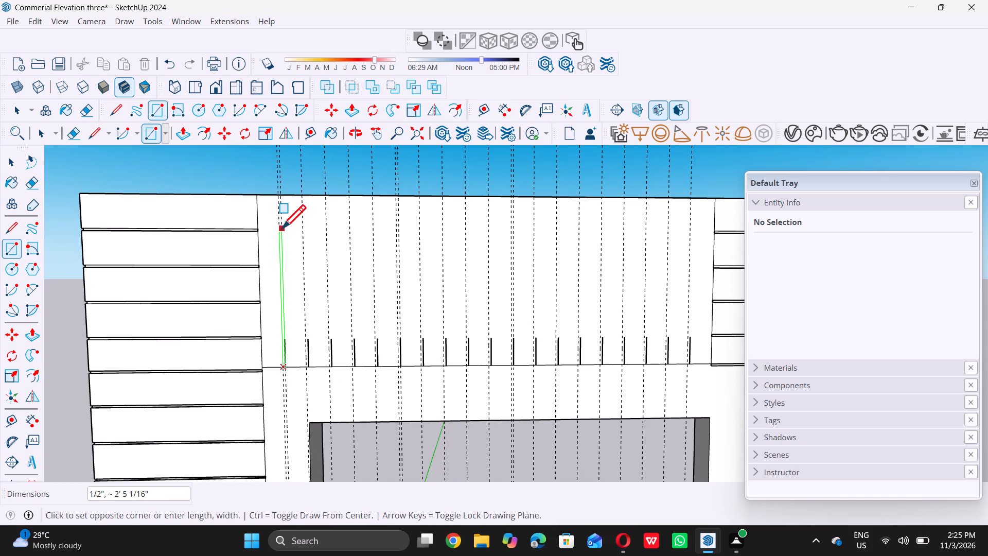
scroll(282, 228, "up", 9)
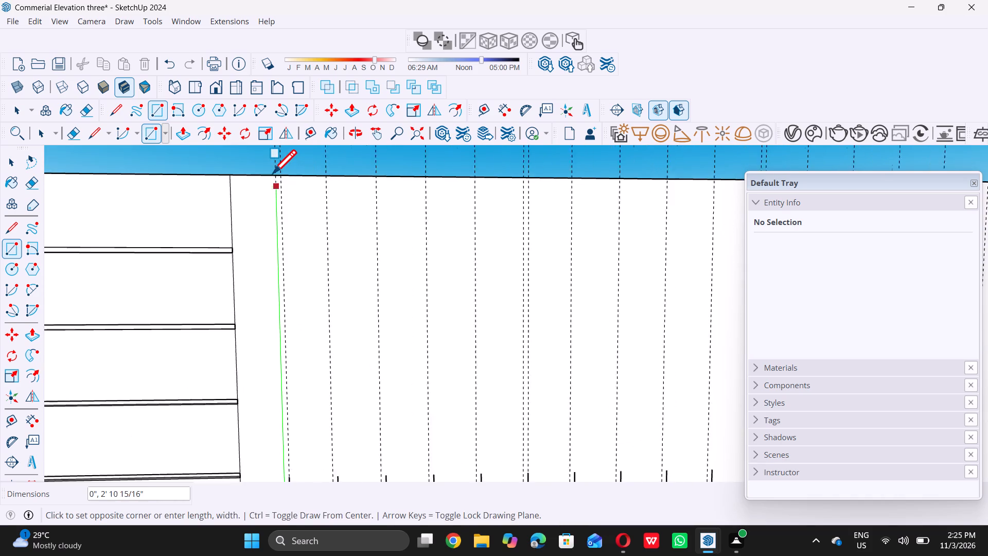
double_click(280, 172)
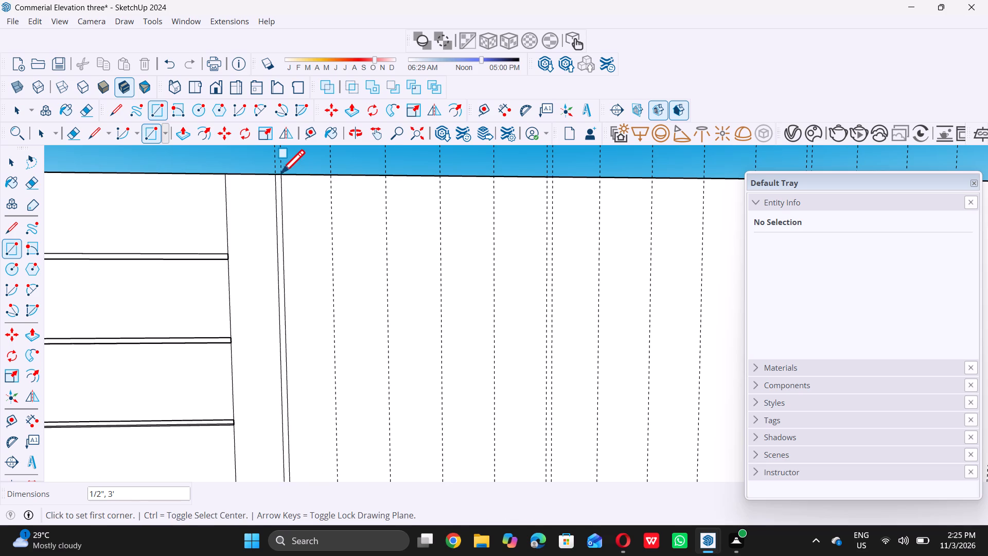
Draw a 1/2" by 3' rectangle from the second short line's guide at the facade's top edge down to that line's lower endpoint.
scroll(334, 177, "up", 8)
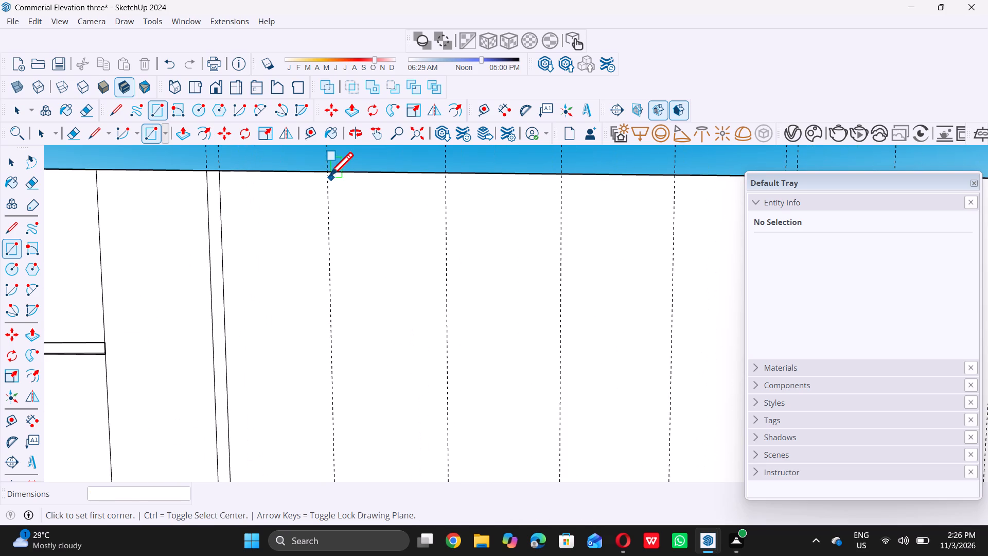
left_click(329, 173)
scroll(329, 173, "down", 11)
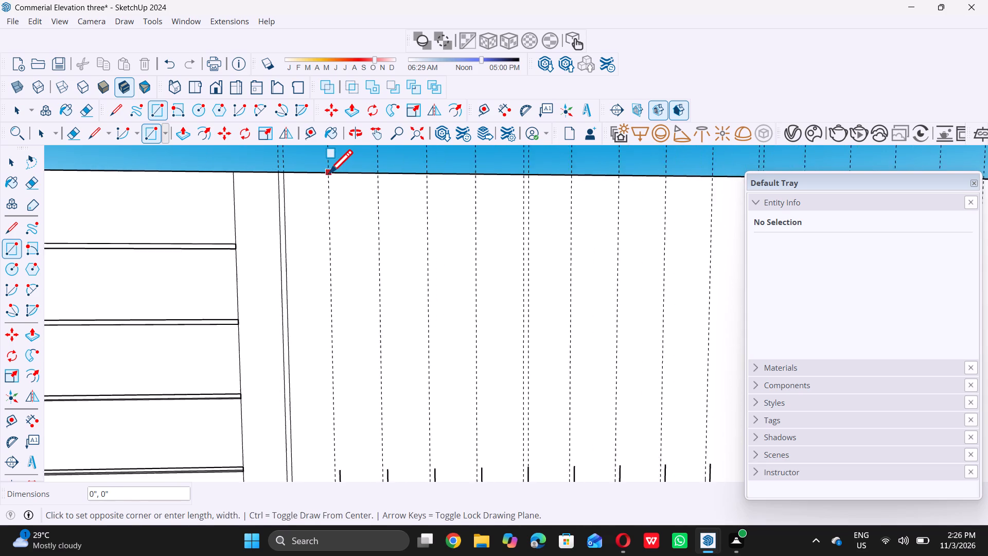
scroll(329, 173, "down", 5)
scroll(328, 345, "up", 5)
scroll(341, 402, "up", 14)
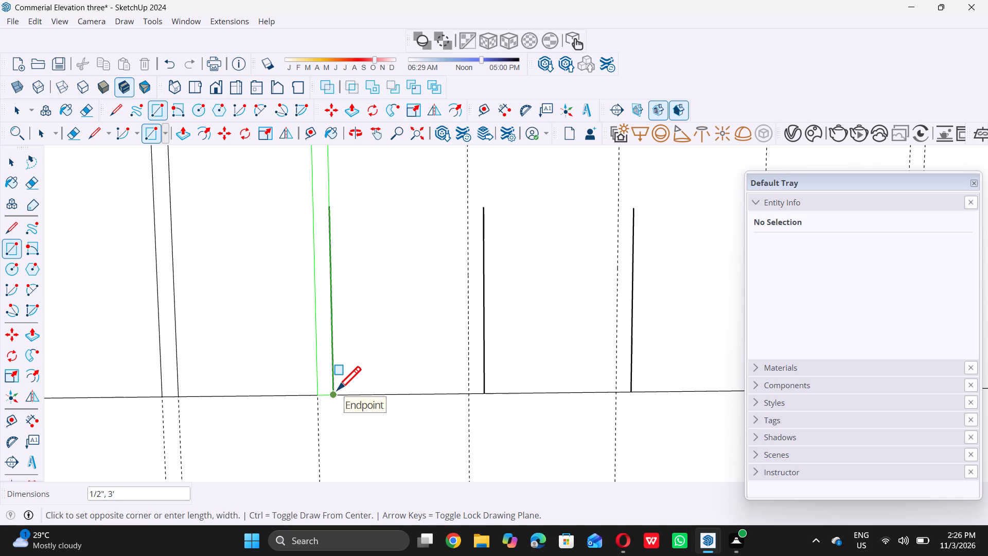
left_click(337, 390)
Draw a 1/2" by 3' rectangle from the third short line's guide at the facade's top edge down to that line's lower endpoint.
scroll(337, 390, "down", 5)
scroll(439, 395, "up", 4)
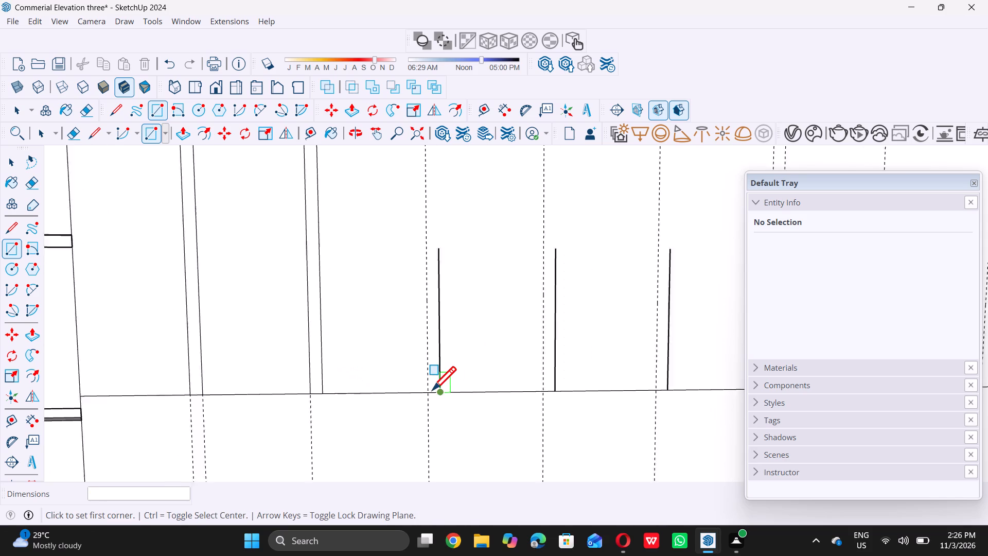
scroll(430, 396, "down", 16)
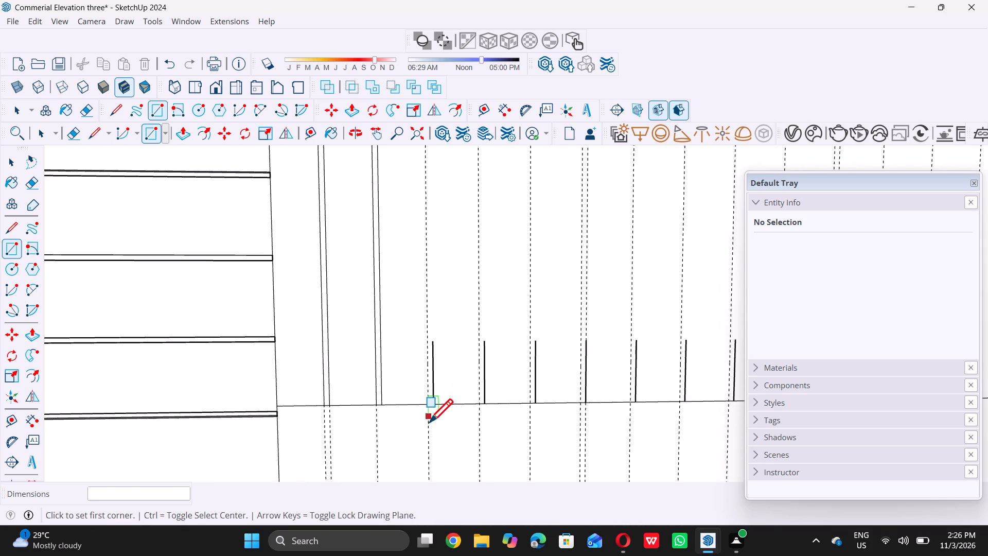
scroll(429, 422, "down", 9)
scroll(408, 267, "up", 5)
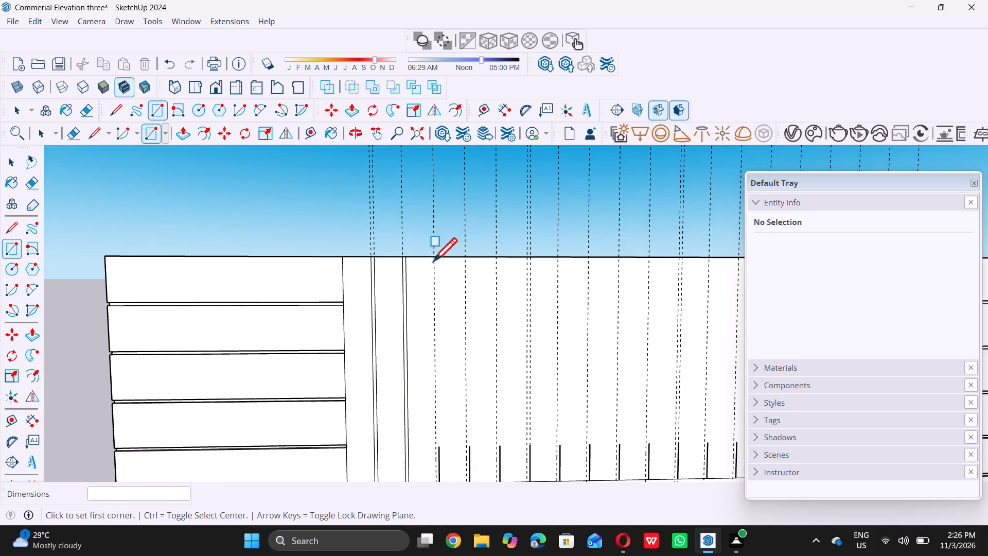
scroll(433, 261, "up", 12)
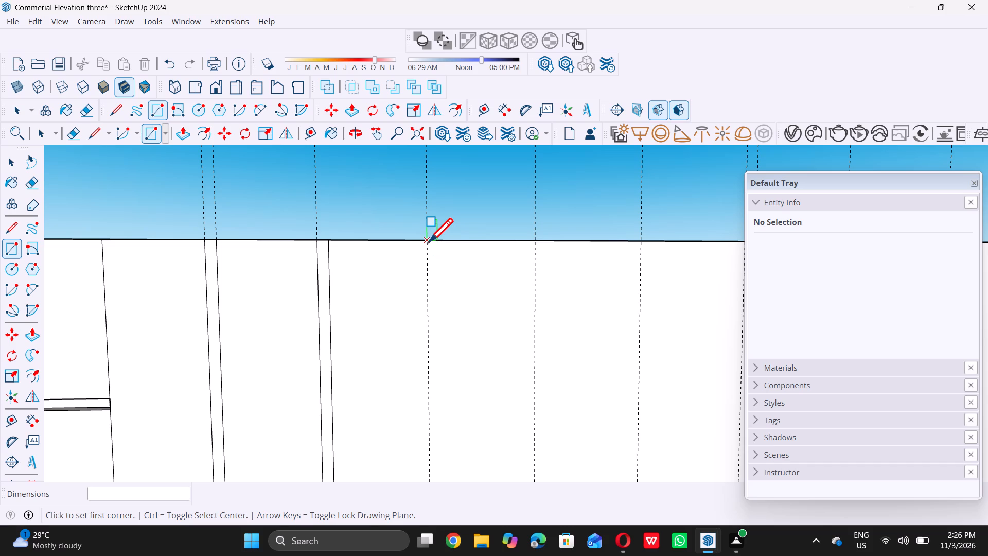
left_click(429, 241)
scroll(428, 241, "down", 19)
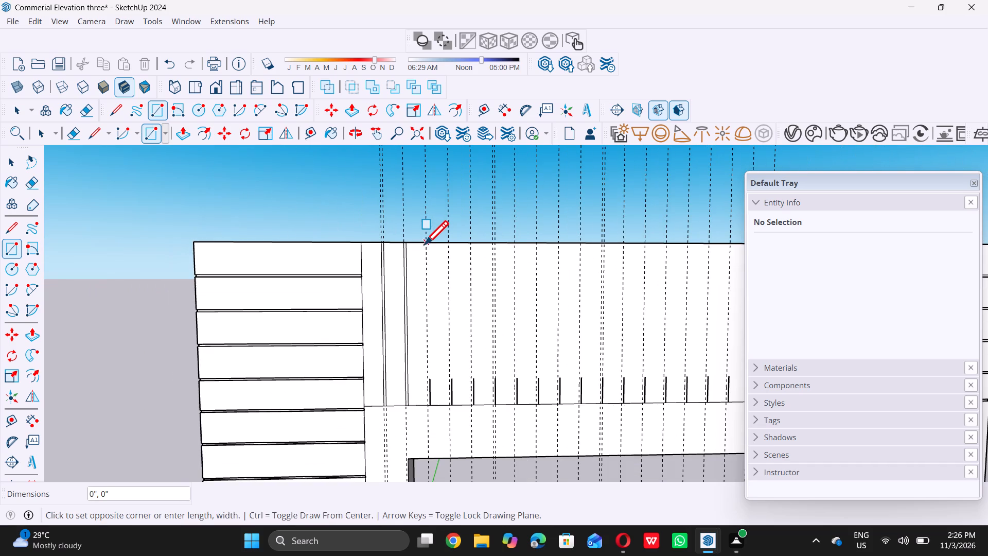
scroll(433, 402, "up", 12)
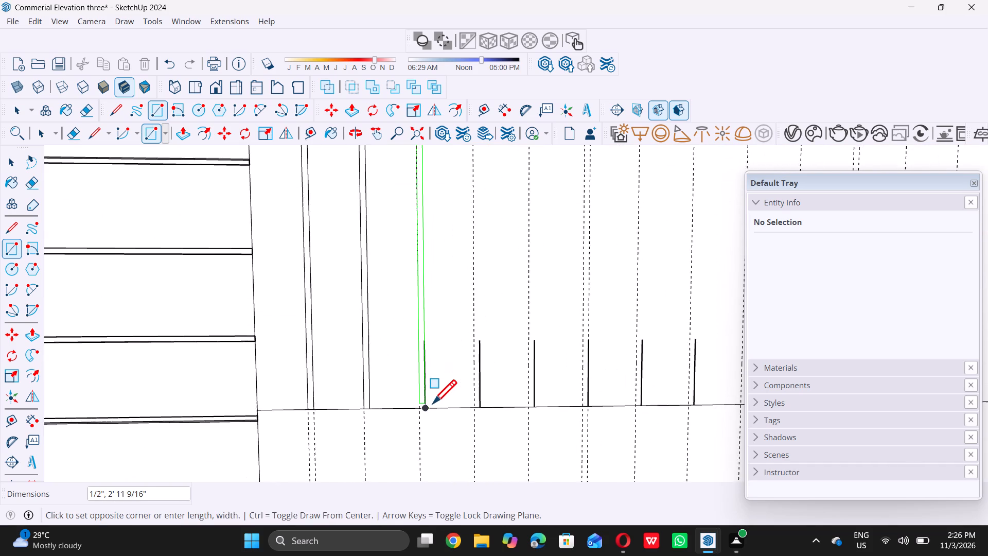
scroll(433, 403, "up", 9)
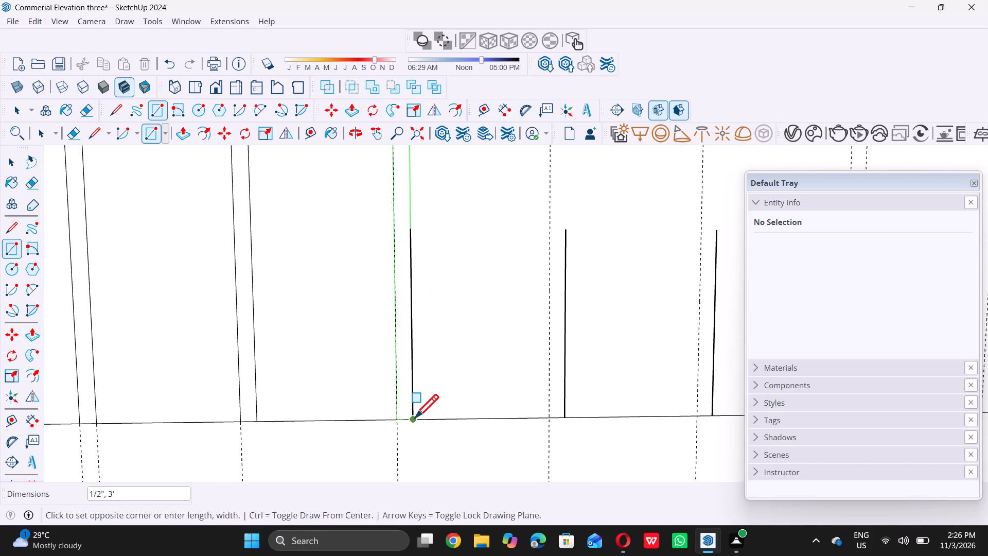
left_click(415, 418)
Draw a 1/2" by 3' rectangle from the fourth short line's guide at the facade's top edge down to that line's lower endpoint.
scroll(490, 404, "down", 9)
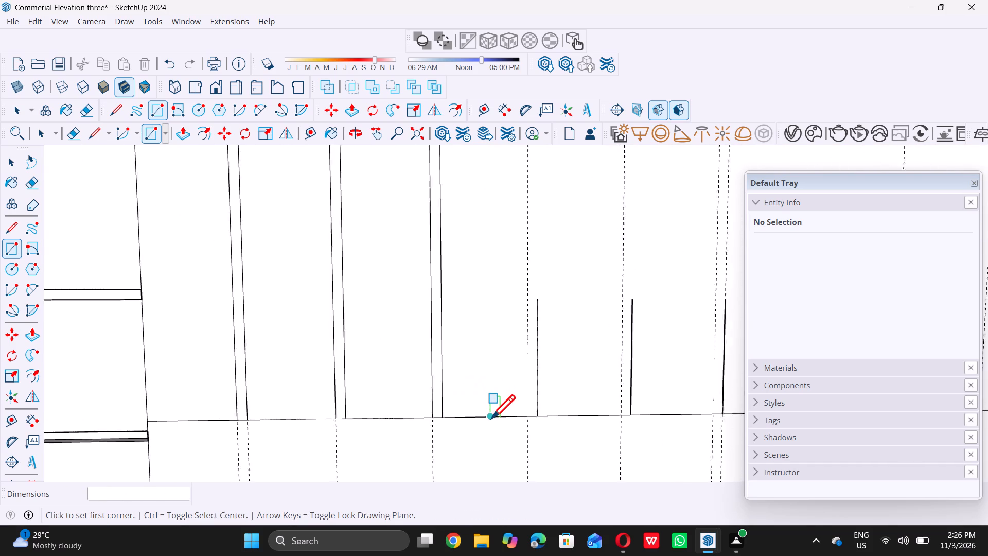
scroll(491, 418, "down", 6)
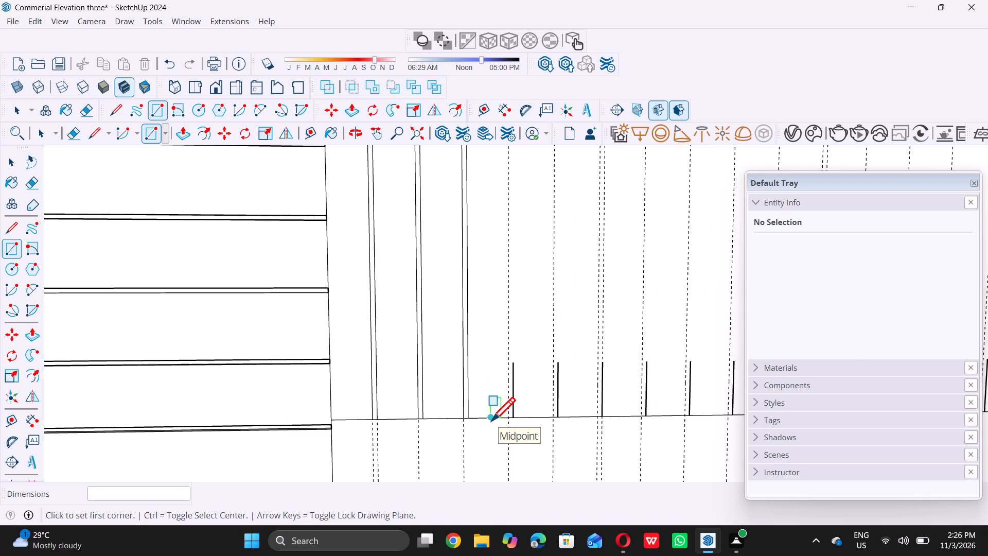
scroll(541, 303, "down", 10)
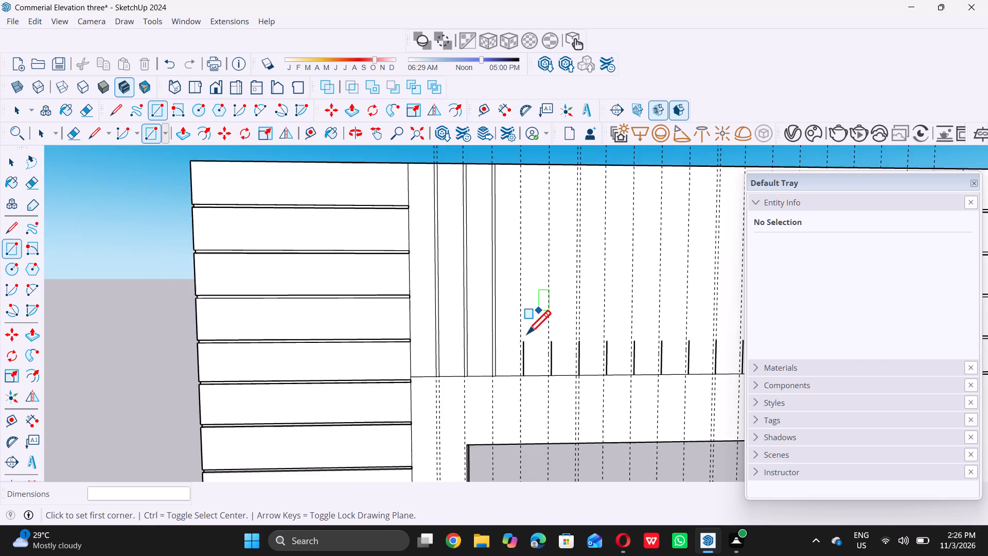
scroll(527, 334, "down", 3)
scroll(514, 223, "up", 17)
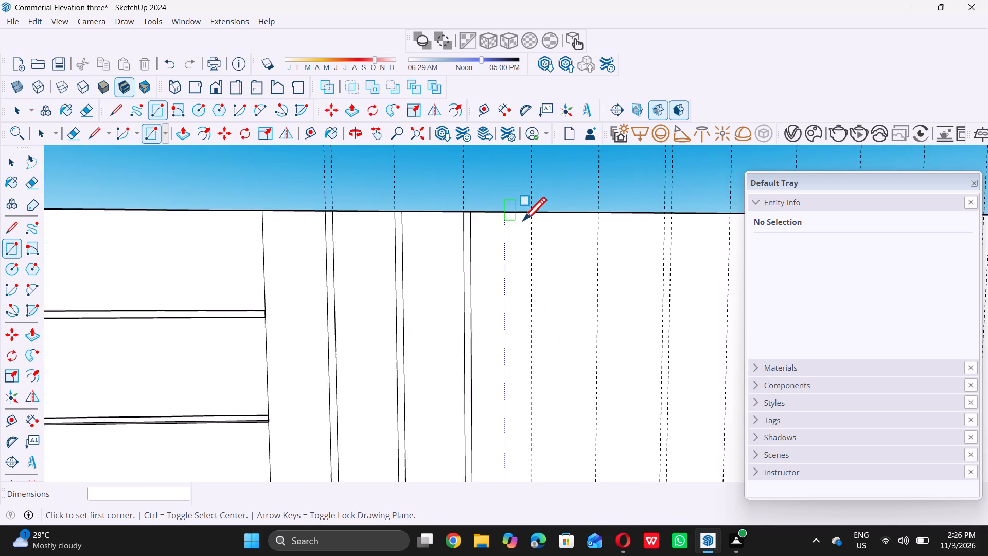
scroll(523, 220, "up", 2)
scroll(539, 223, "down", 1)
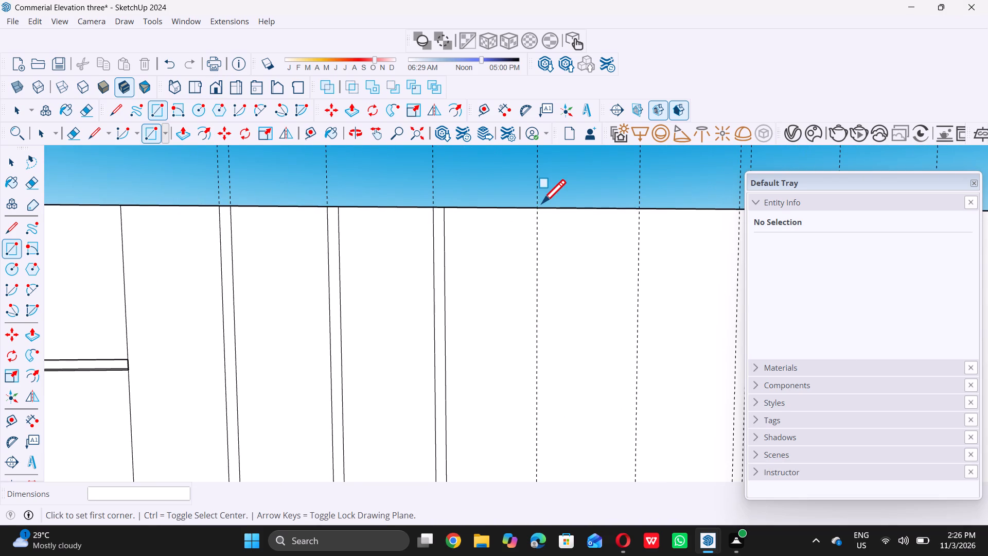
left_click(538, 209)
scroll(538, 209, "down", 3)
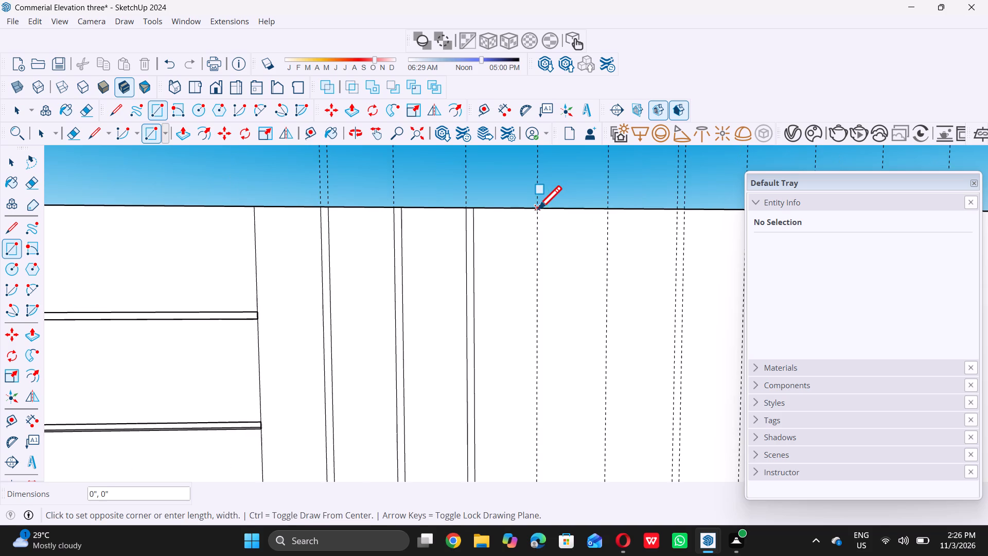
scroll(538, 209, "down", 16)
scroll(536, 331, "up", 4)
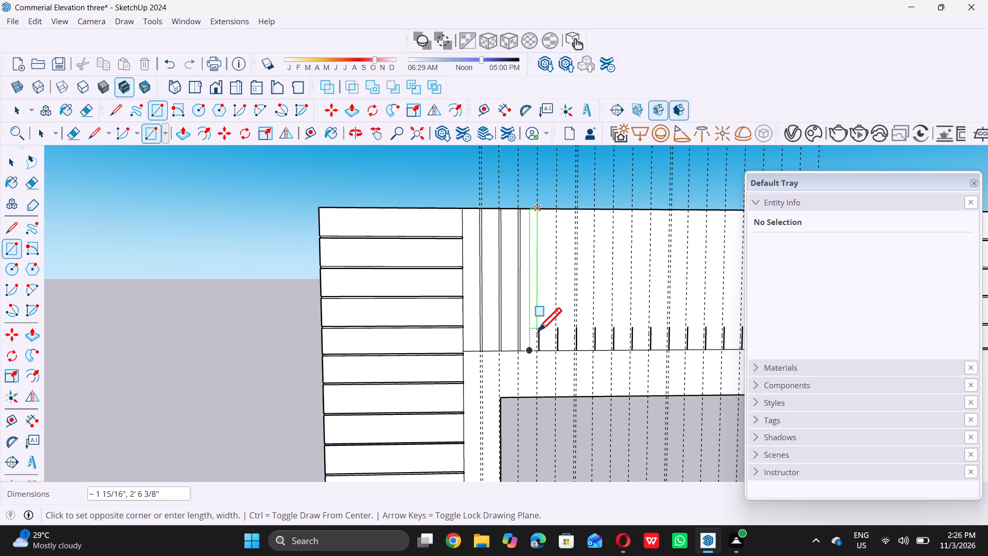
scroll(538, 331, "up", 15)
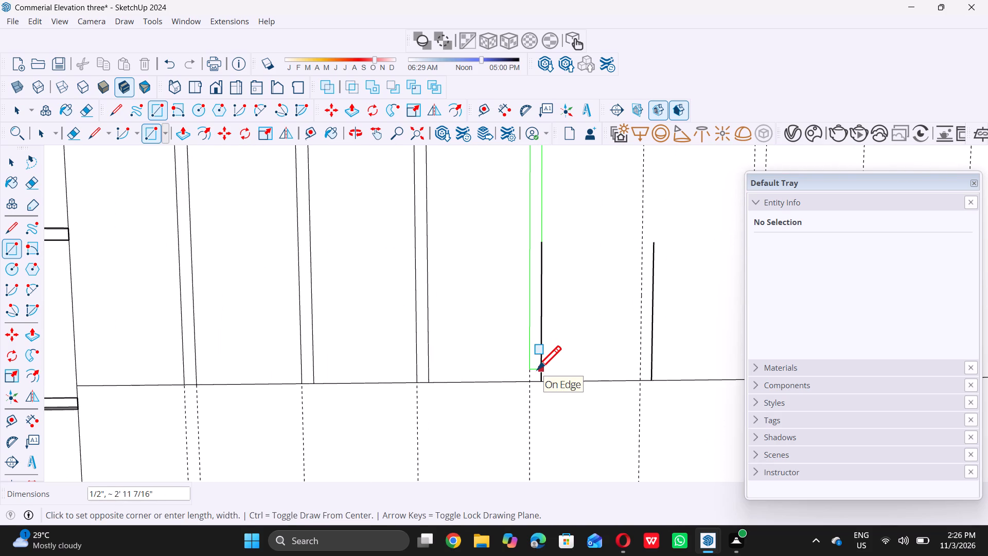
left_click(540, 381)
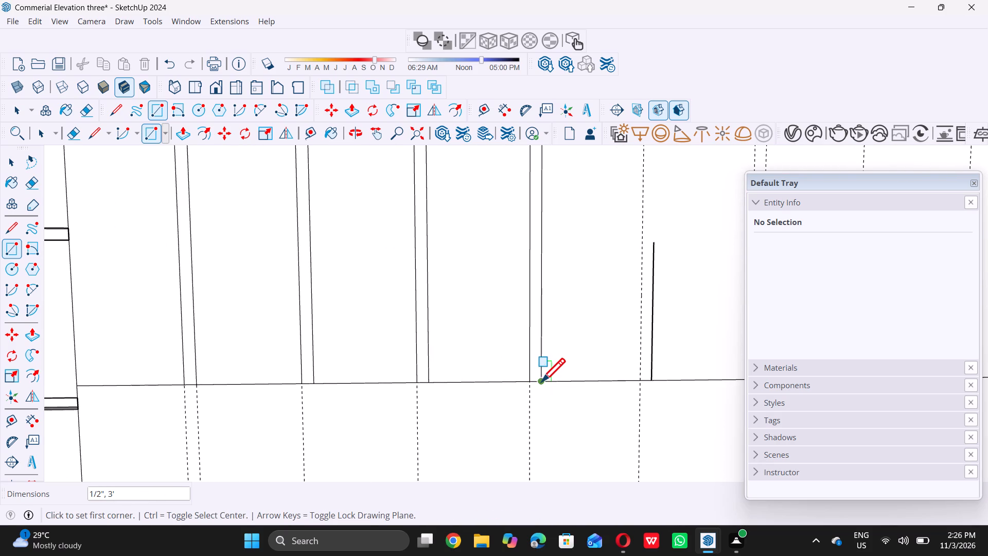
Draw a 1/2" by 3' rectangle from the fifth short line's guide at the facade's top edge down to that line's lower endpoint.
scroll(468, 360, "down", 5)
scroll(532, 370, "down", 17)
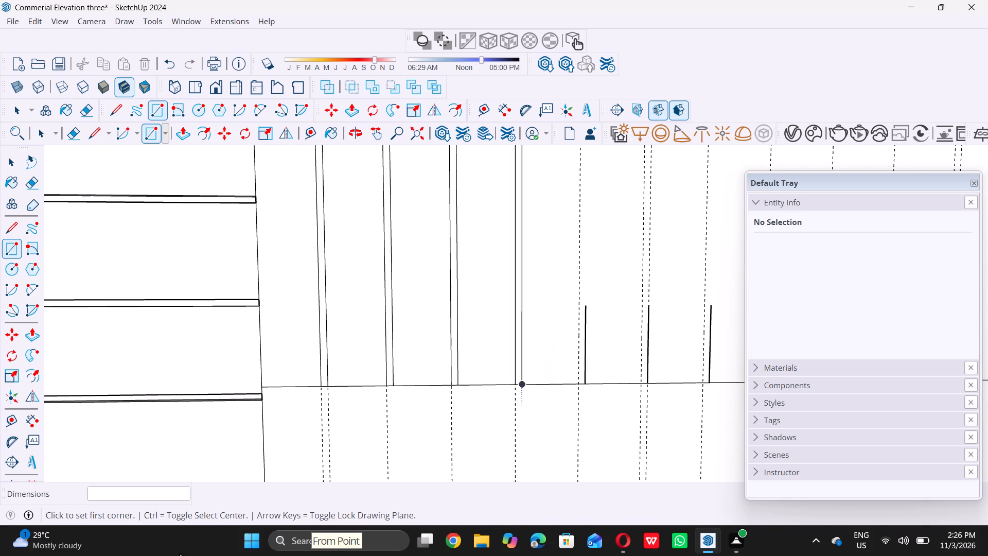
scroll(560, 386, "down", 2)
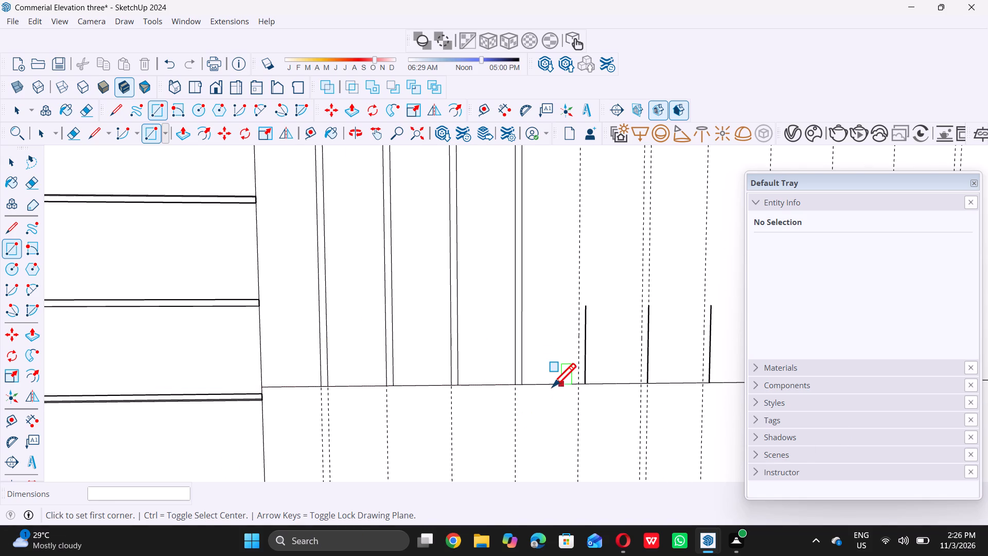
scroll(552, 387, "down", 10)
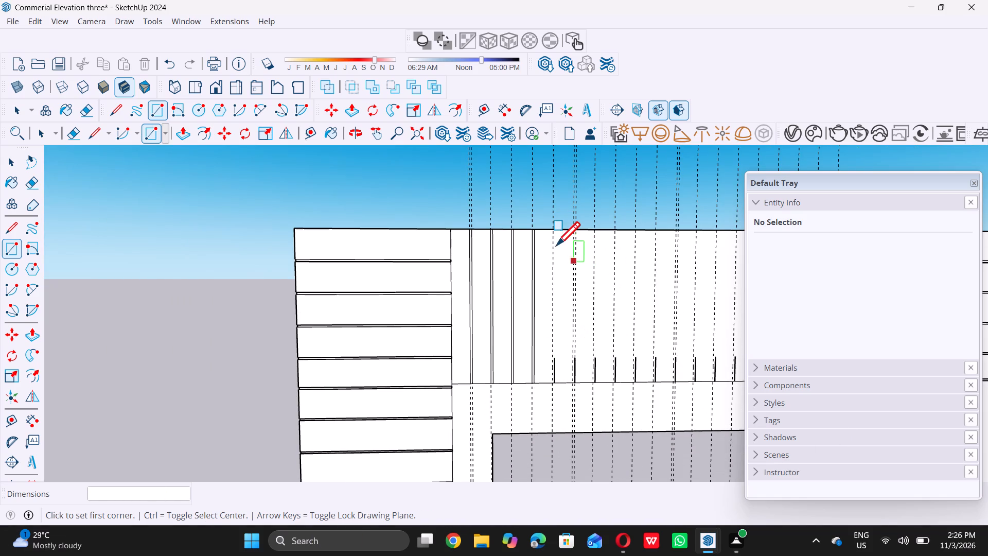
scroll(555, 243, "up", 20)
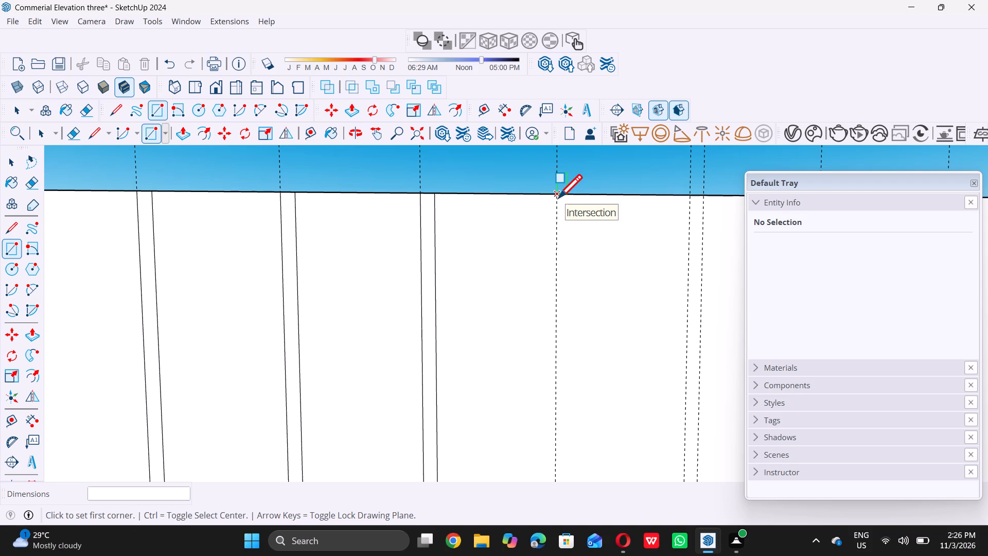
left_click(558, 194)
scroll(558, 194, "down", 8)
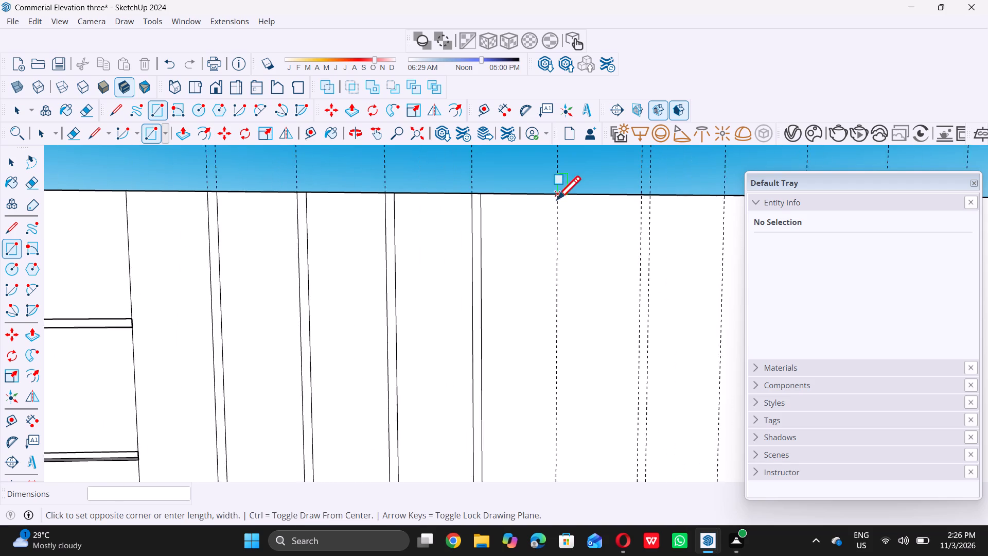
scroll(557, 199, "down", 10)
scroll(573, 354, "up", 6)
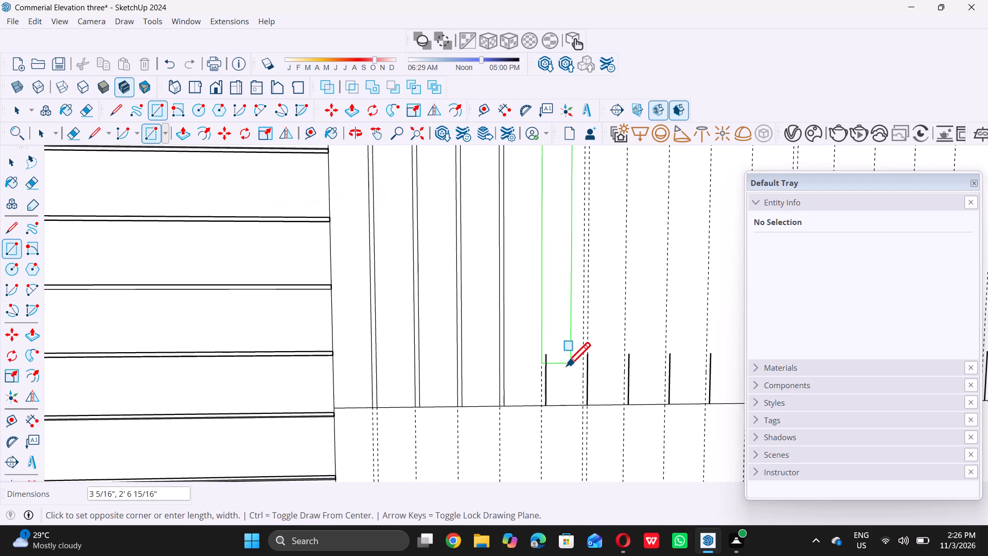
scroll(551, 397, "up", 9)
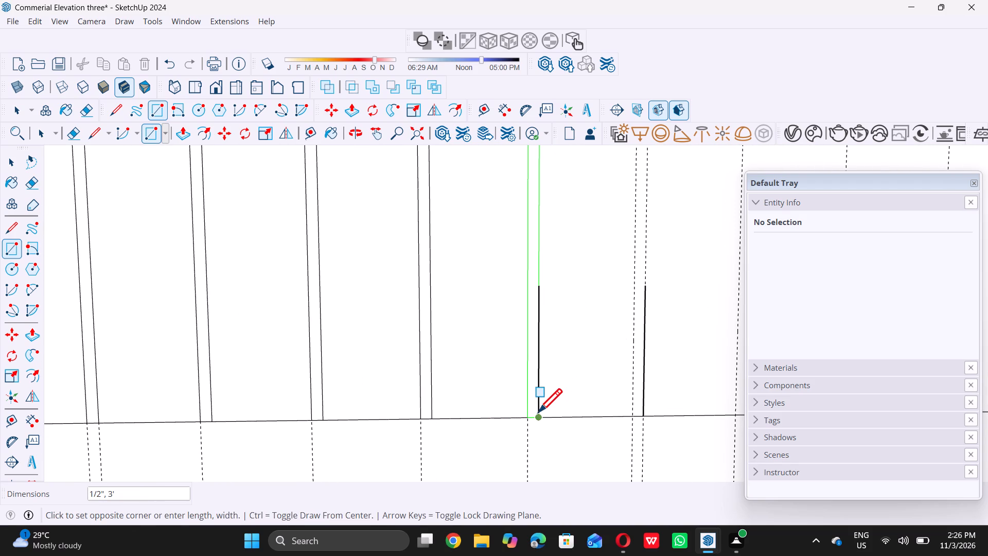
double_click(537, 413)
Draw a 1/2" by 3' rectangle from the sixth short line's guide at the facade's top edge down to that line's lower endpoint.
scroll(537, 413, "down", 15)
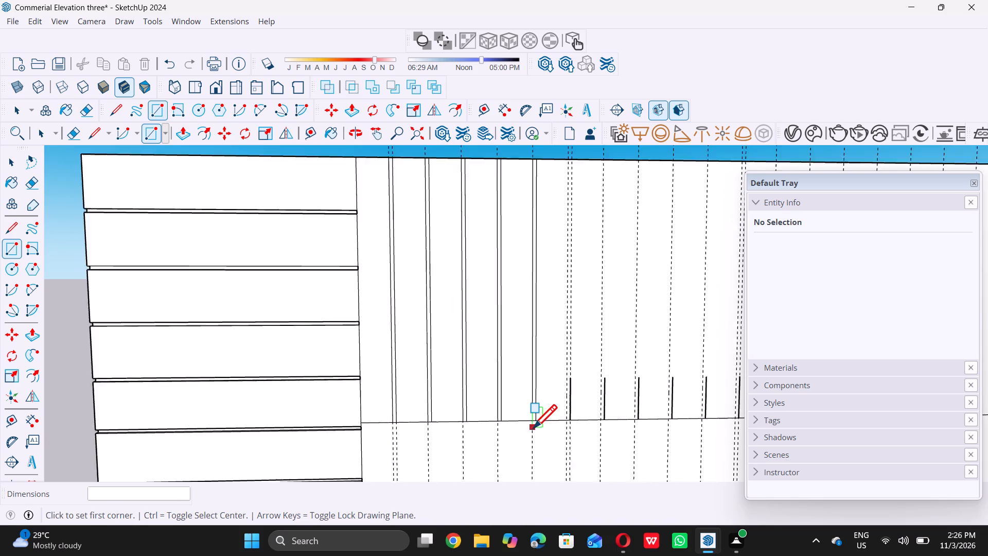
scroll(533, 428, "down", 4)
scroll(585, 246, "up", 10)
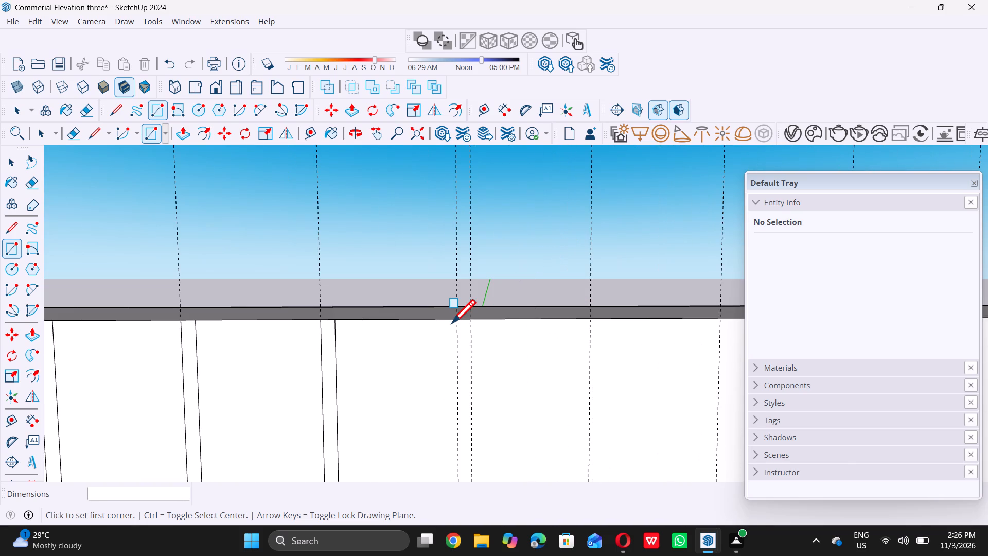
left_click(455, 321)
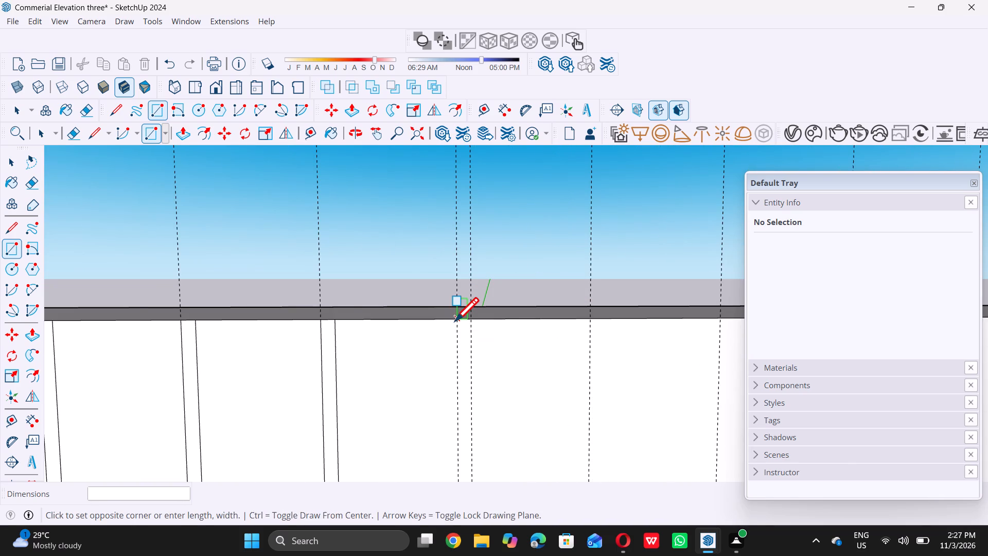
scroll(455, 321, "down", 20)
scroll(455, 321, "down", 8)
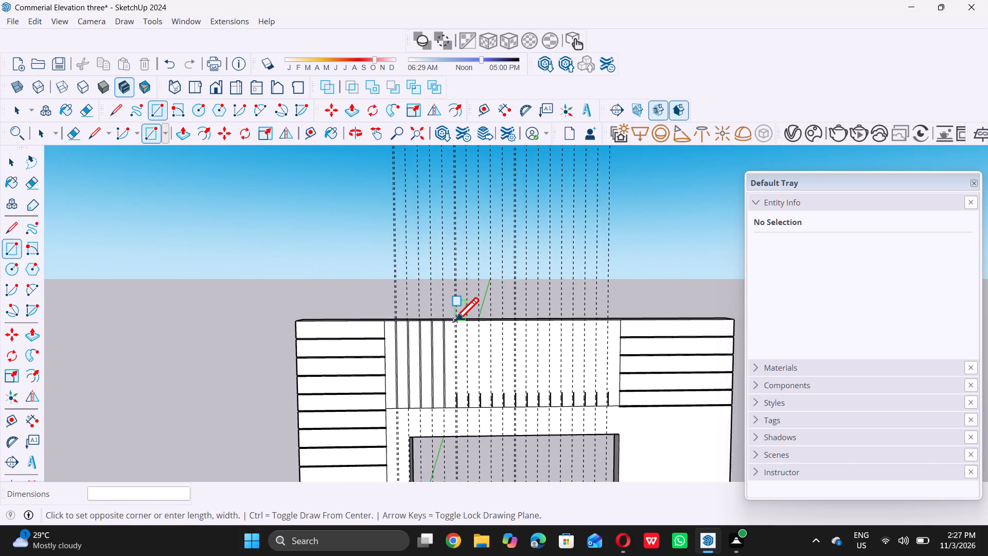
scroll(463, 384, "up", 20)
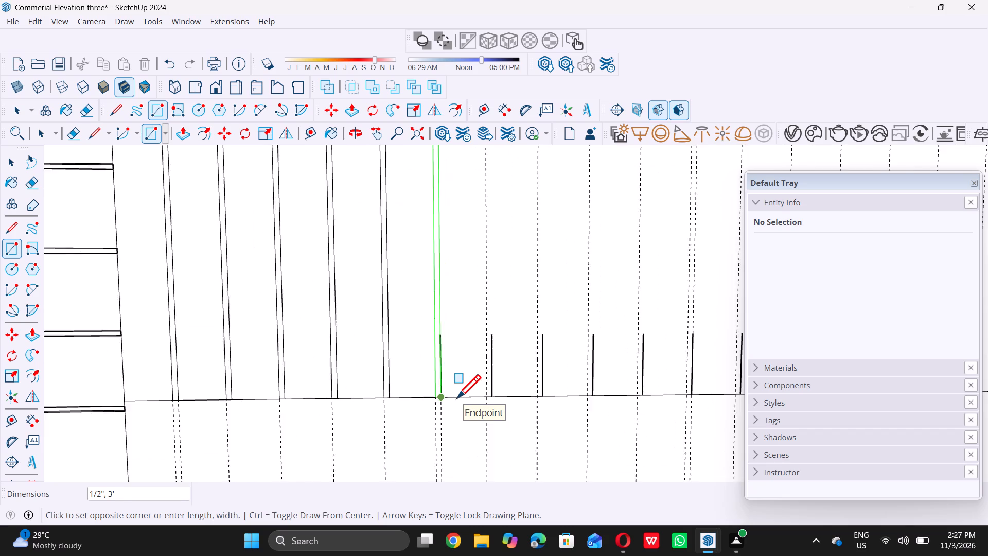
scroll(457, 398, "up", 3)
left_click(432, 395)
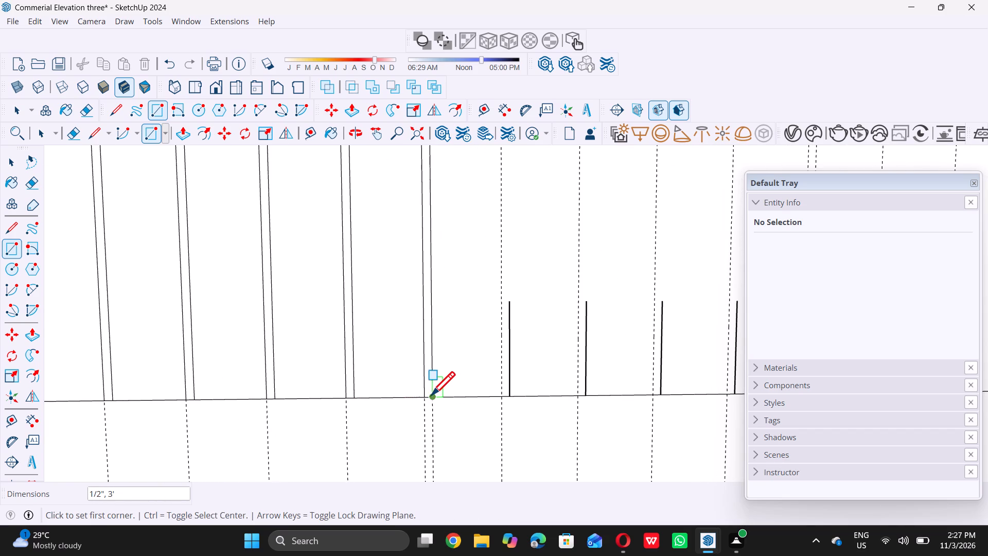
Draw a 1/2" by 3' rectangle from the seventh short line's guide at the facade's top edge down to that line's lower endpoint.
scroll(436, 400, "down", 20)
scroll(436, 400, "down", 1)
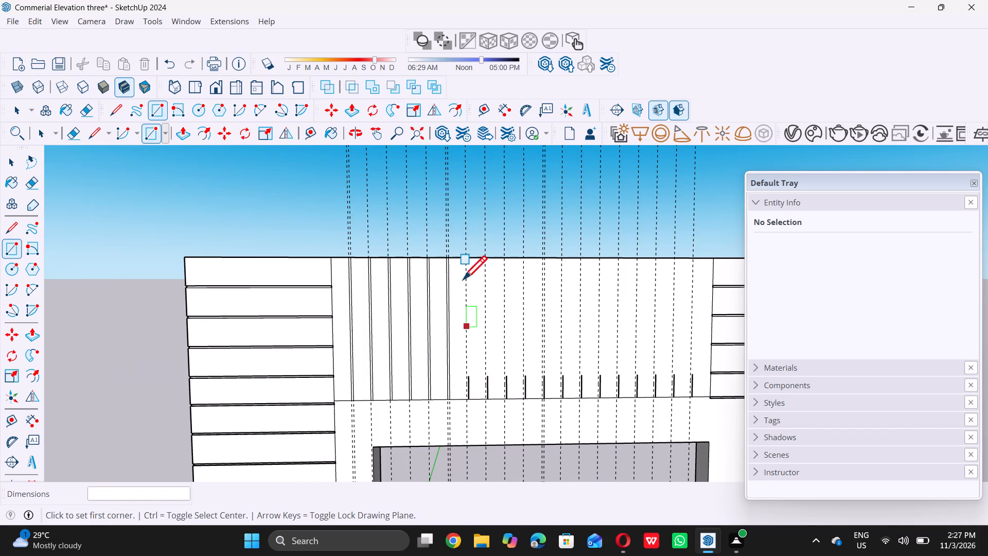
scroll(467, 262, "up", 11)
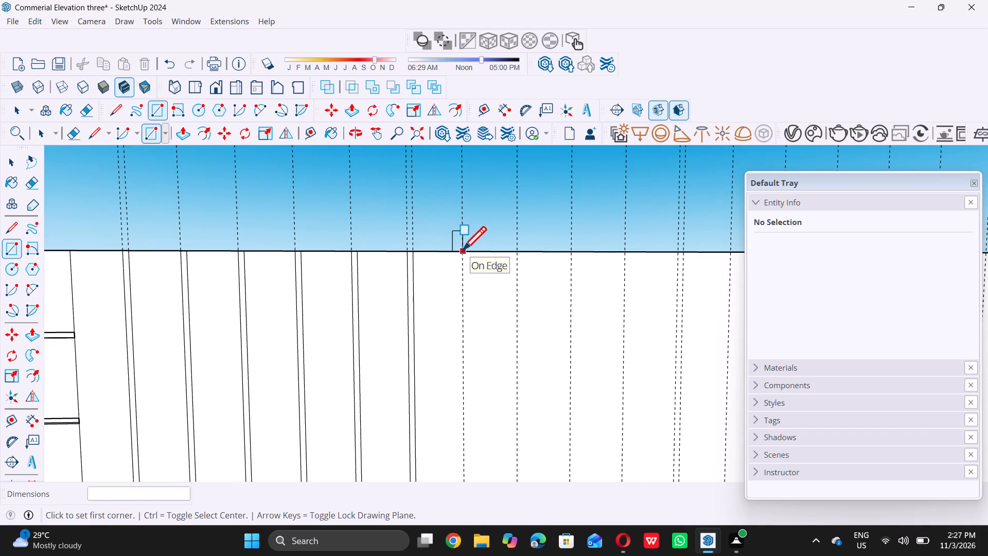
left_click(459, 251)
scroll(458, 252, "down", 7)
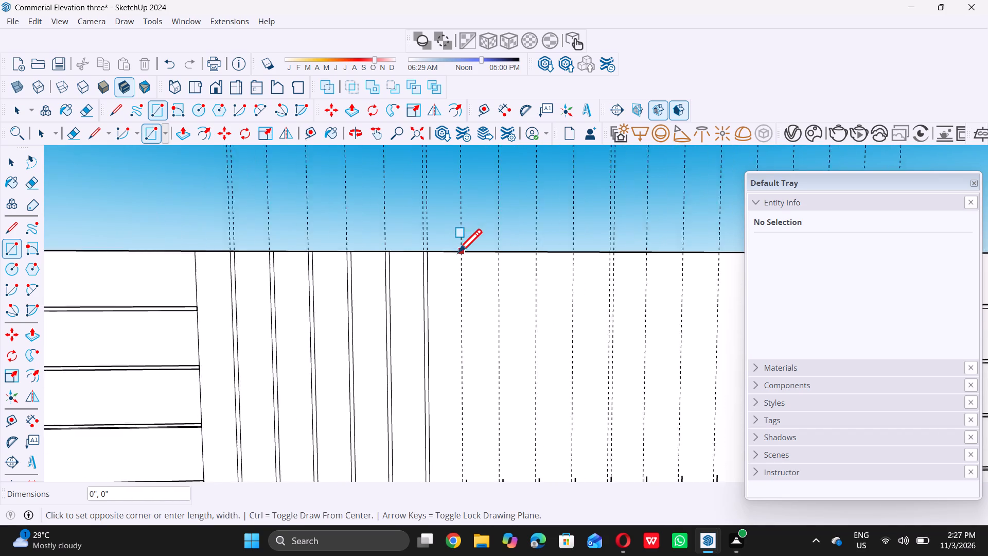
scroll(458, 252, "down", 6)
scroll(454, 377, "up", 10)
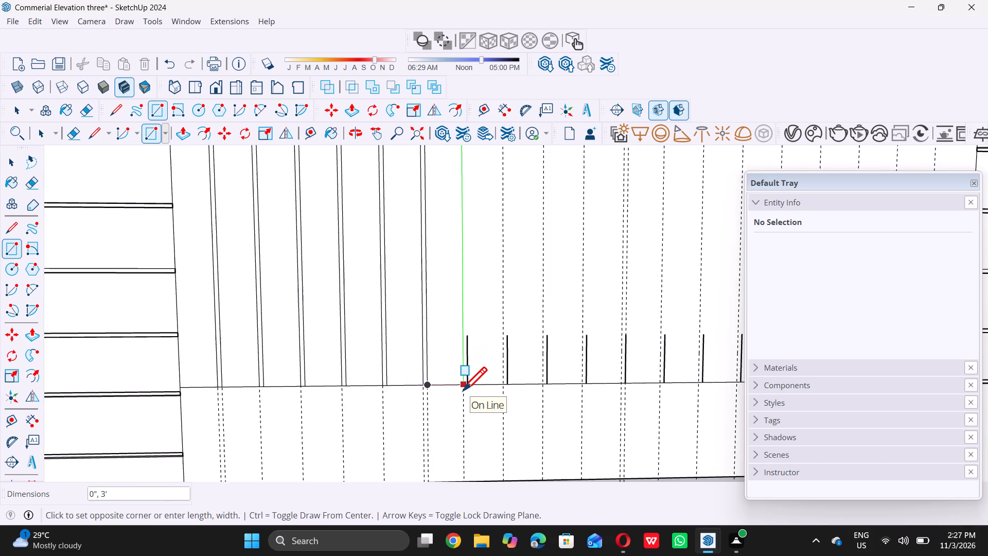
scroll(463, 390, "up", 9)
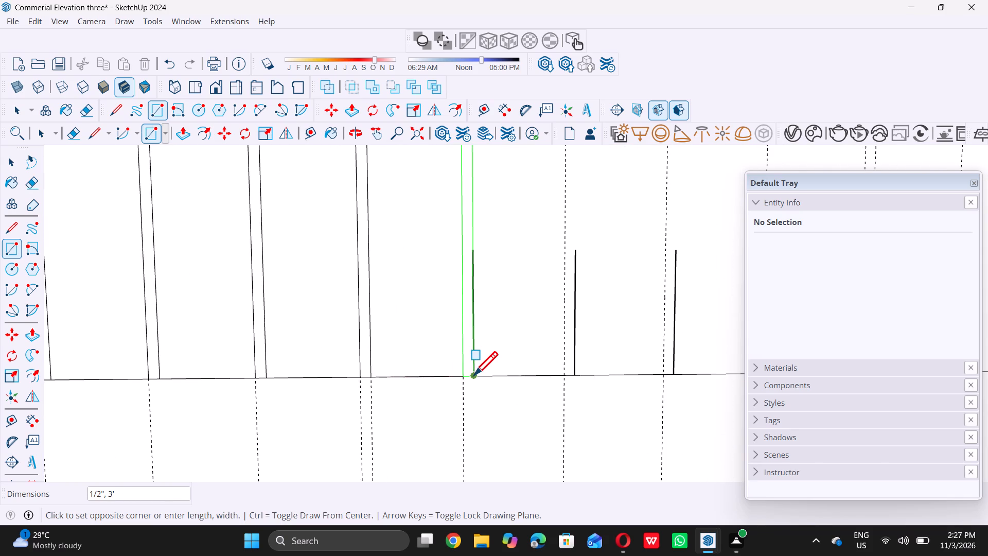
scroll(474, 370, "up", 3)
left_click(473, 375)
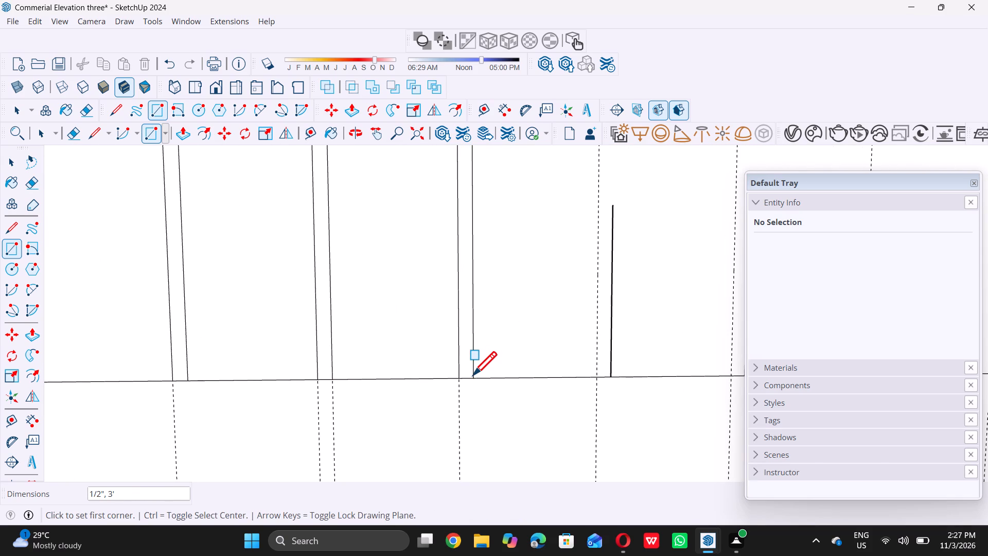
Draw a 1/2" by 3' rectangle from the eighth short line's guide at the facade's top edge down to that line's lower endpoint.
scroll(473, 375, "down", 4)
scroll(473, 375, "up", 1)
scroll(473, 375, "down", 19)
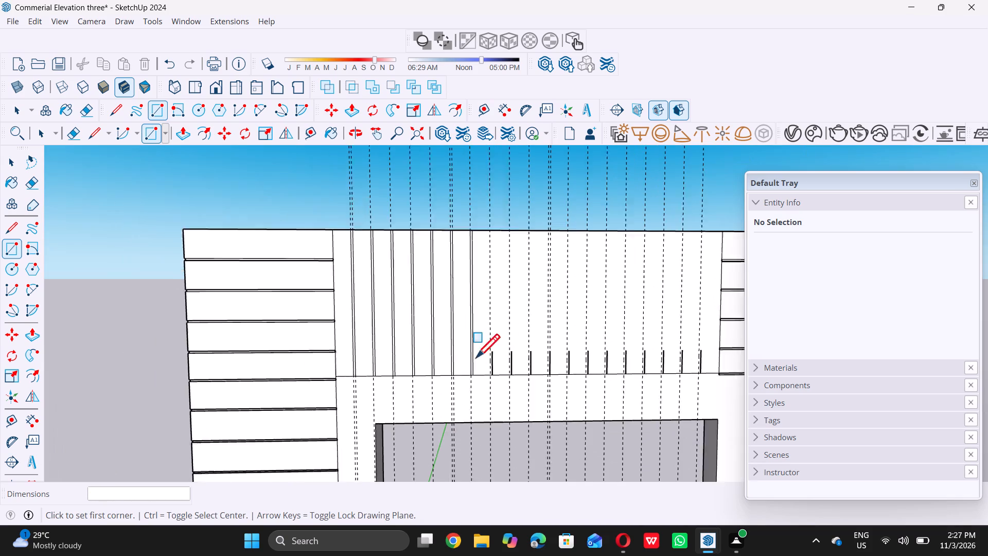
scroll(492, 276, "up", 12)
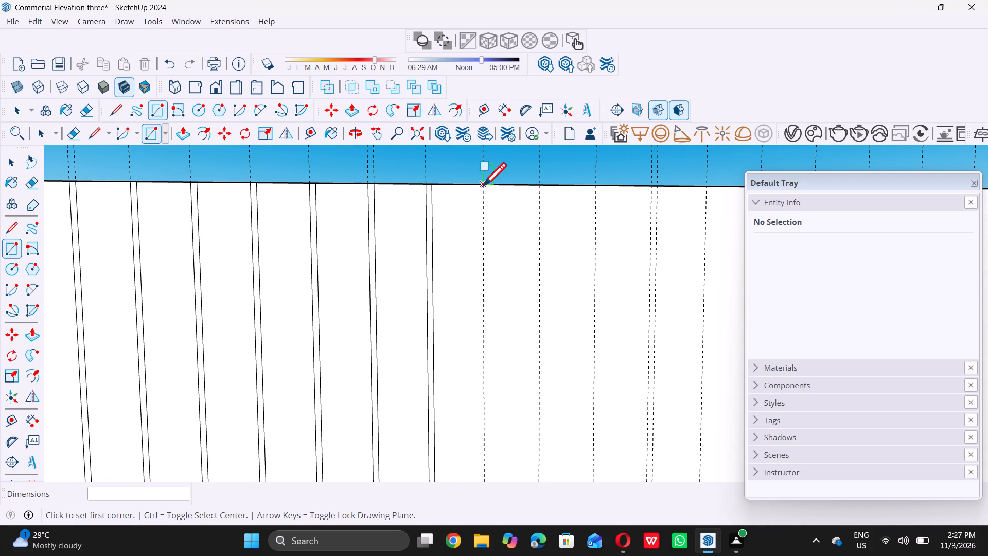
left_click(483, 186)
scroll(482, 186, "down", 10)
scroll(478, 360, "up", 1)
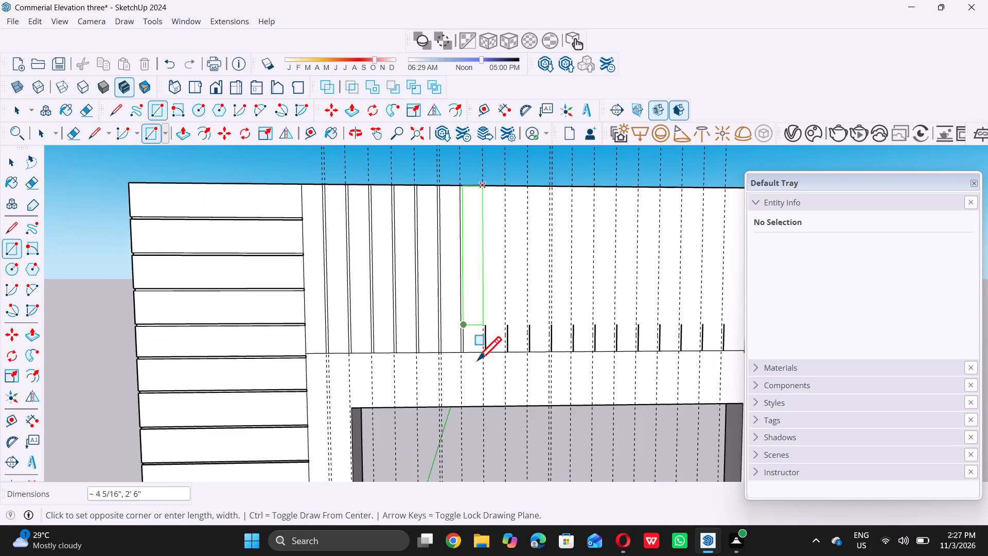
scroll(478, 360, "up", 13)
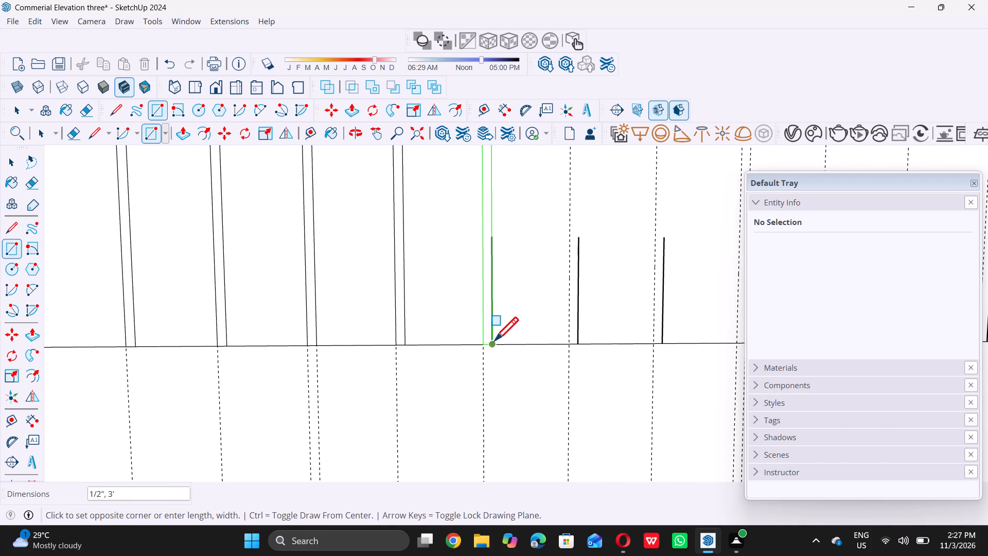
left_click(495, 340)
Draw a 1/2" by 3' rectangle from the ninth short line's guide at the facade's top edge down to that line's lower endpoint.
scroll(495, 340, "down", 17)
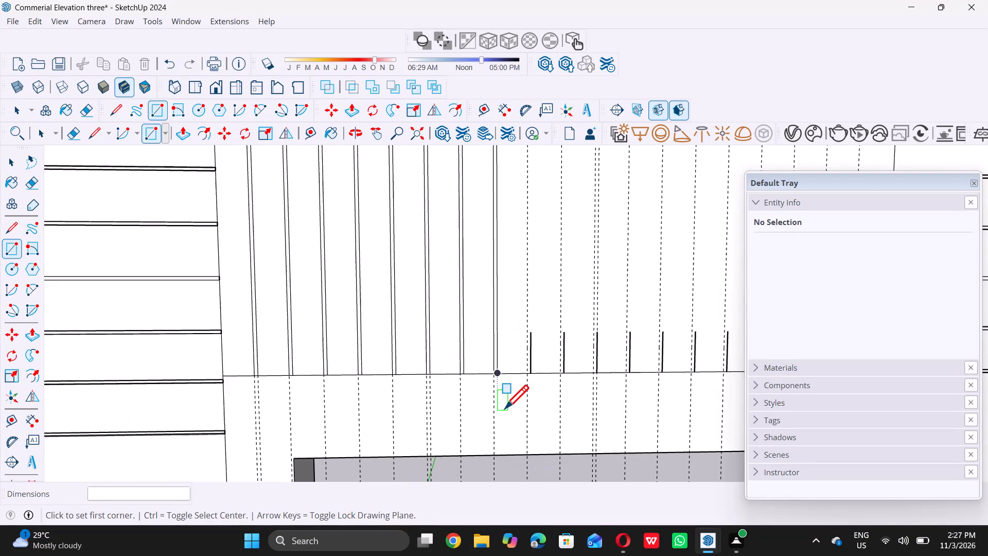
scroll(505, 408, "down", 7)
scroll(519, 274, "up", 11)
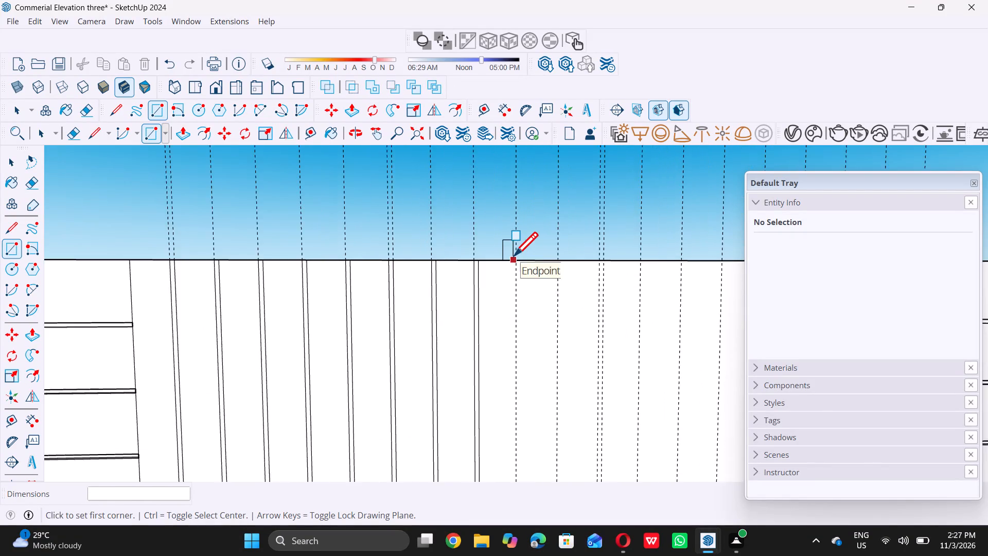
scroll(514, 255, "up", 2)
scroll(516, 265, "down", 5)
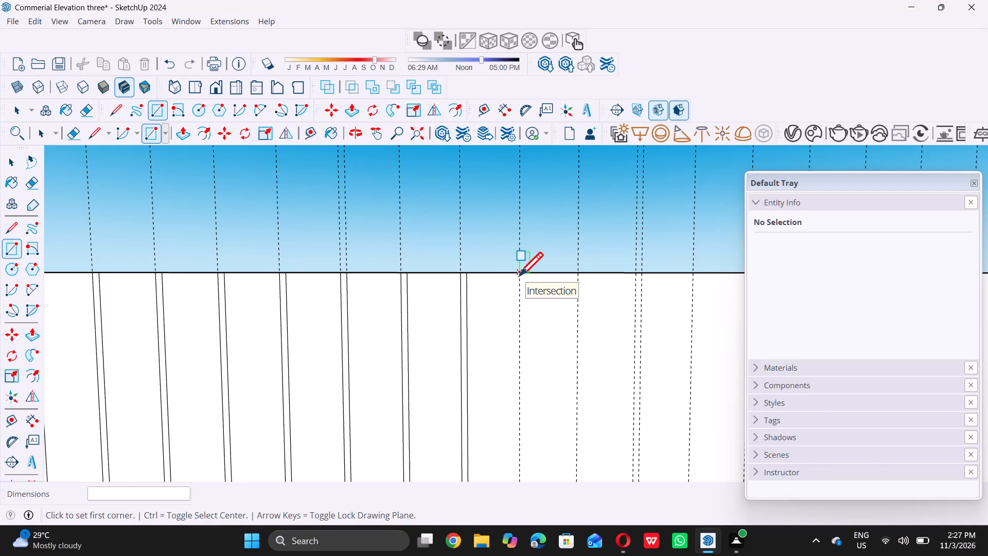
left_click(519, 275)
scroll(519, 275, "down", 13)
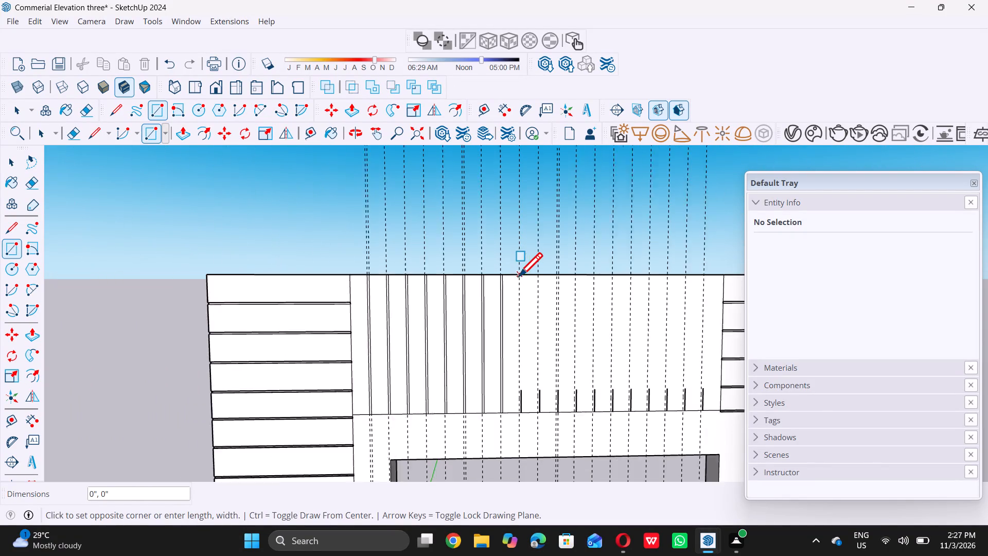
scroll(519, 276, "down", 5)
scroll(513, 361, "up", 6)
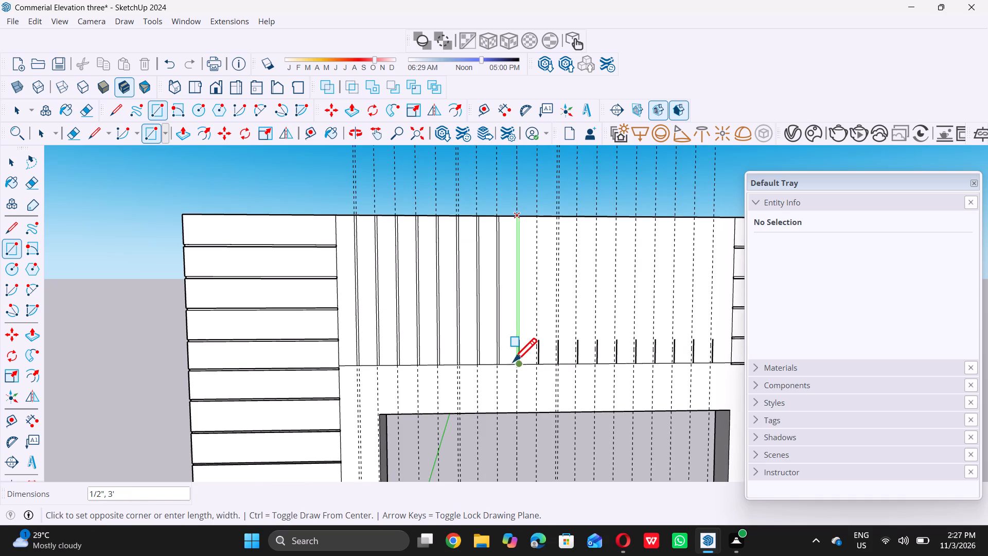
scroll(522, 372, "up", 17)
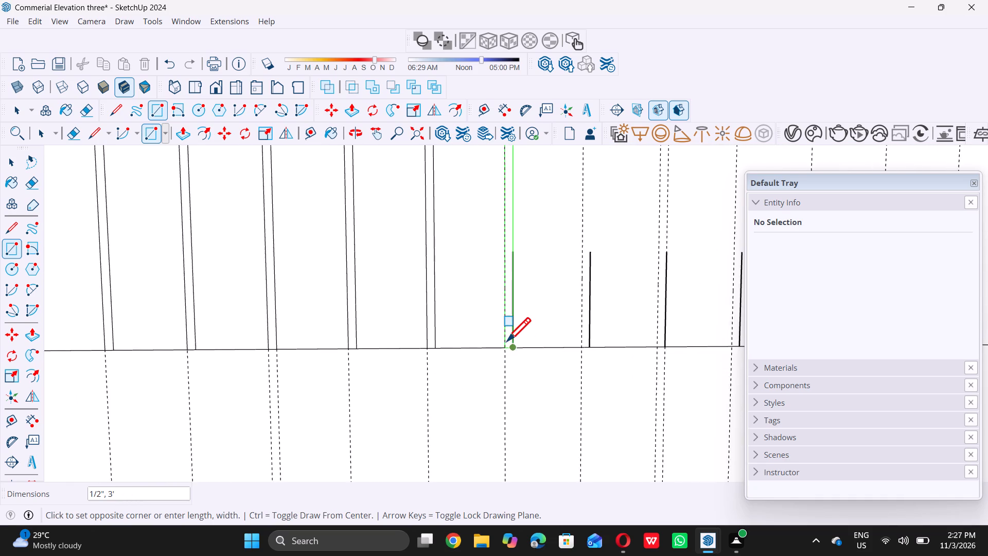
scroll(507, 341, "up", 2)
left_click(516, 353)
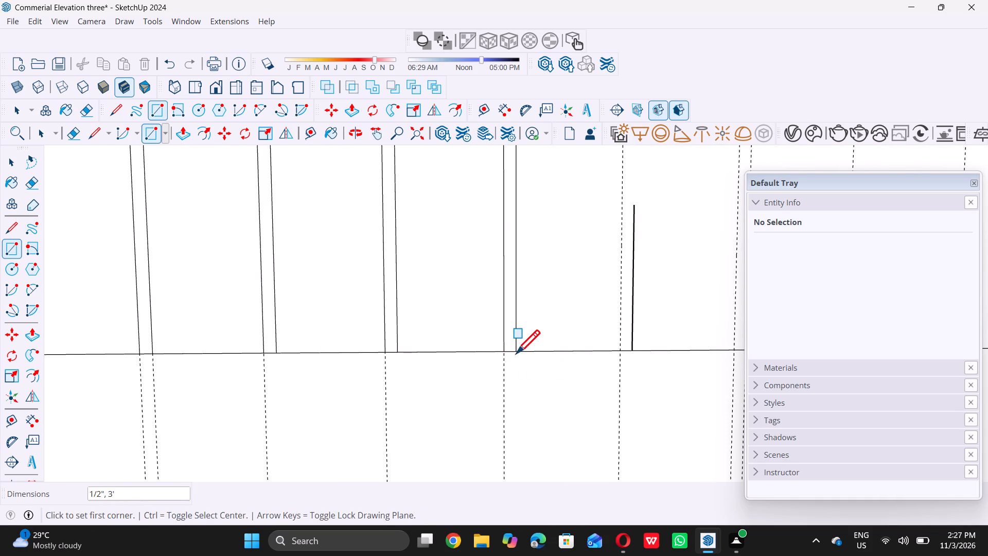
Draw a 1/2" by 3' rectangle from the tenth short line's guide at the facade's top edge down to that line's lower endpoint.
scroll(509, 360, "down", 20)
scroll(509, 360, "down", 7)
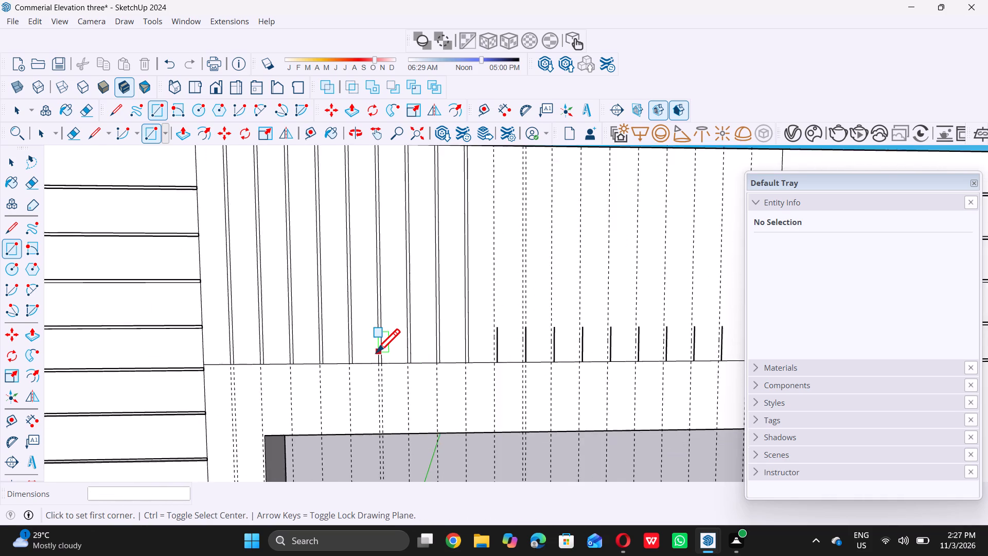
scroll(376, 352, "down", 3)
scroll(487, 245, "up", 6)
scroll(363, 257, "up", 3)
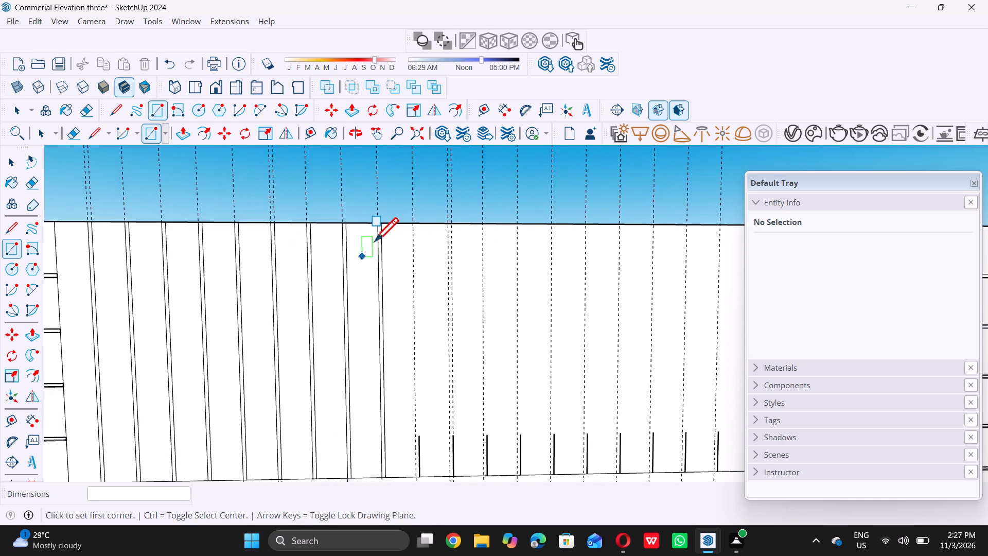
scroll(428, 222, "up", 7)
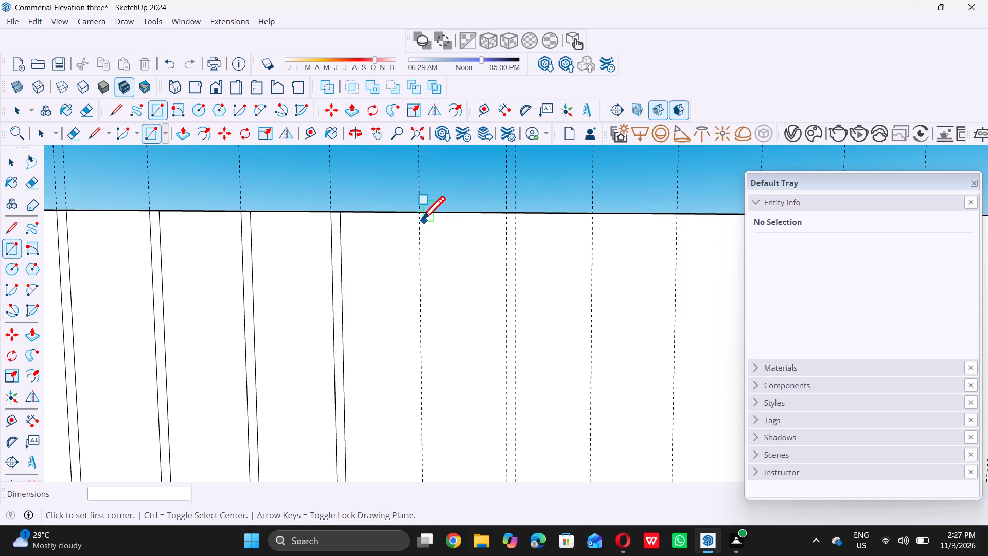
left_click(418, 211)
scroll(418, 211, "down", 7)
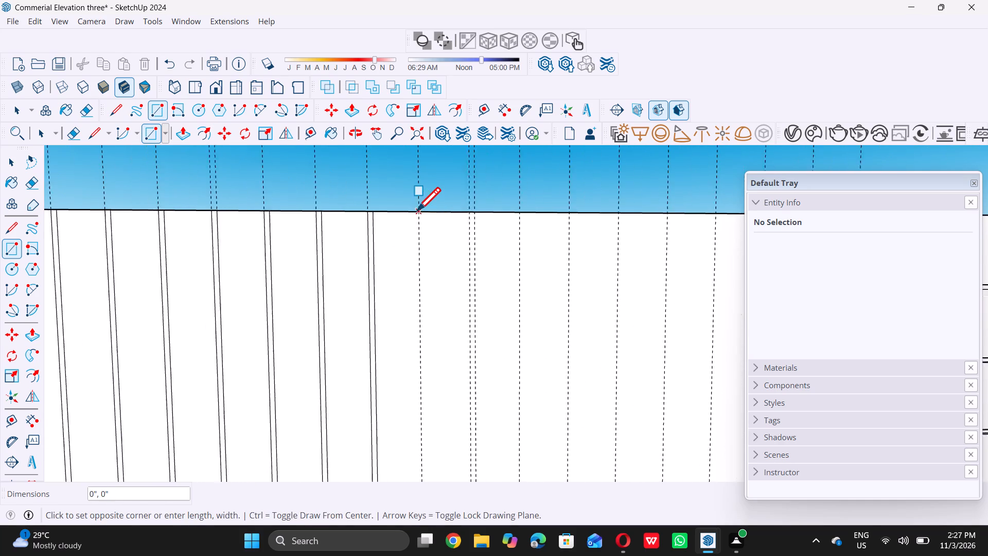
scroll(417, 211, "down", 7)
scroll(422, 367, "up", 11)
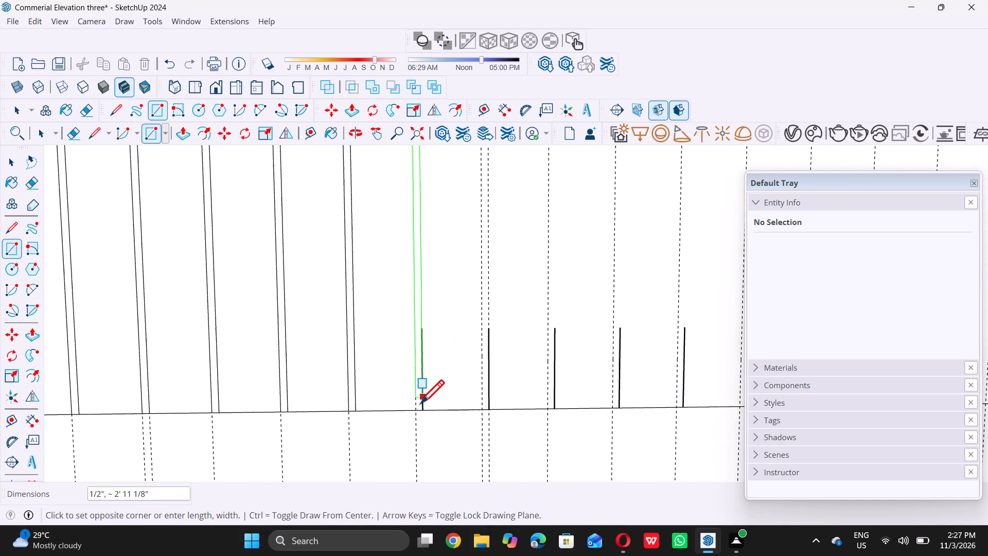
scroll(420, 403, "up", 5)
left_click(424, 413)
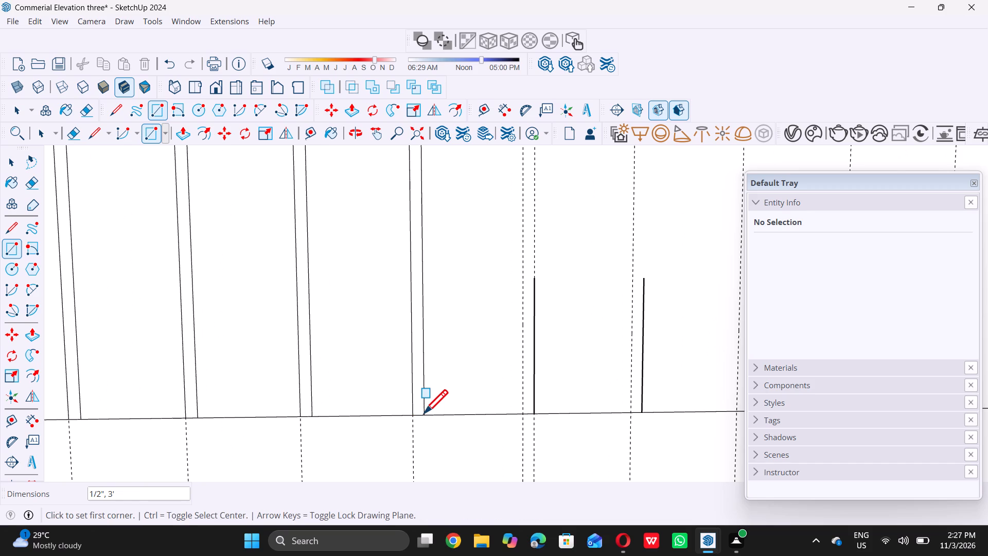
Draw a 1/2" by 3' rectangle from the eleventh short line's guide at the facade's top edge down to that line's lower endpoint.
scroll(424, 413, "down", 20)
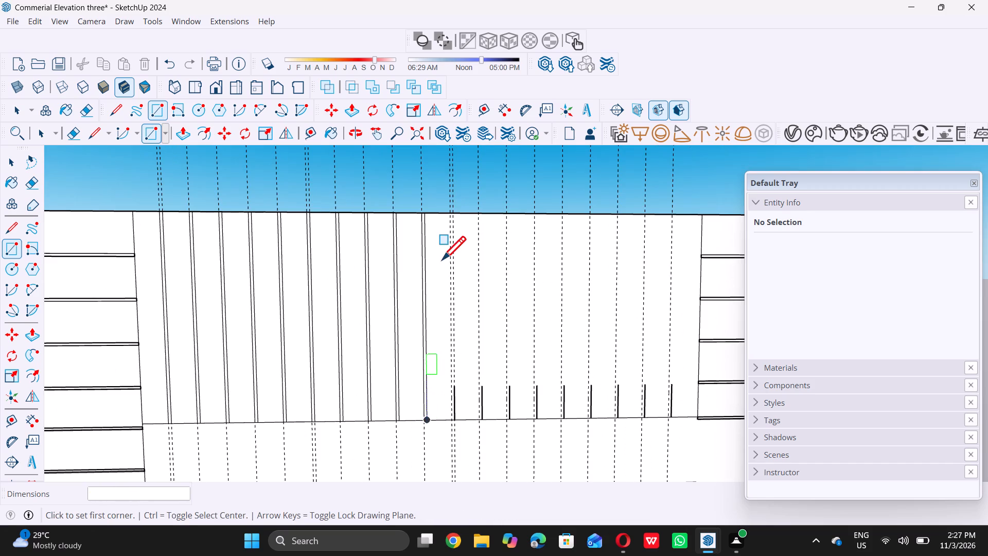
scroll(448, 214, "up", 9)
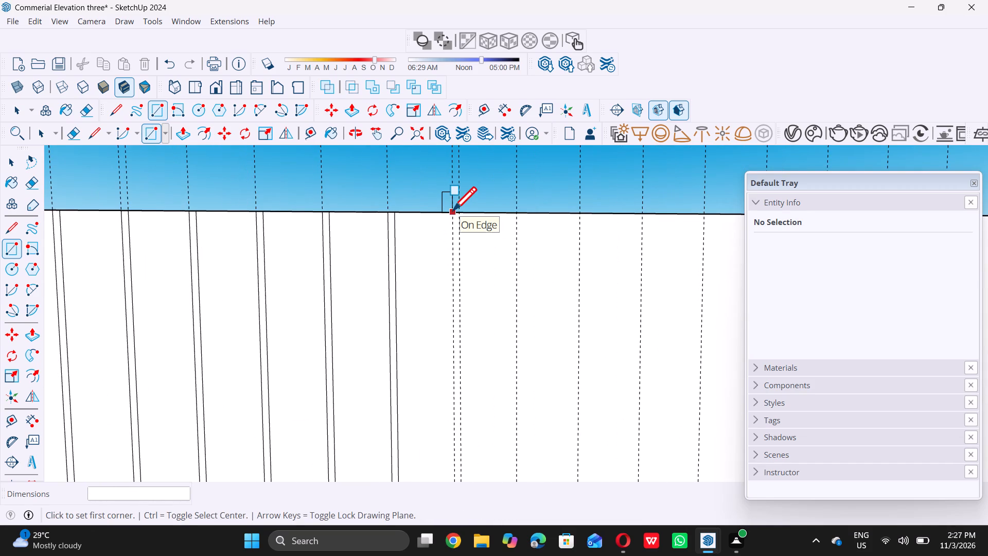
scroll(451, 217, "up", 5)
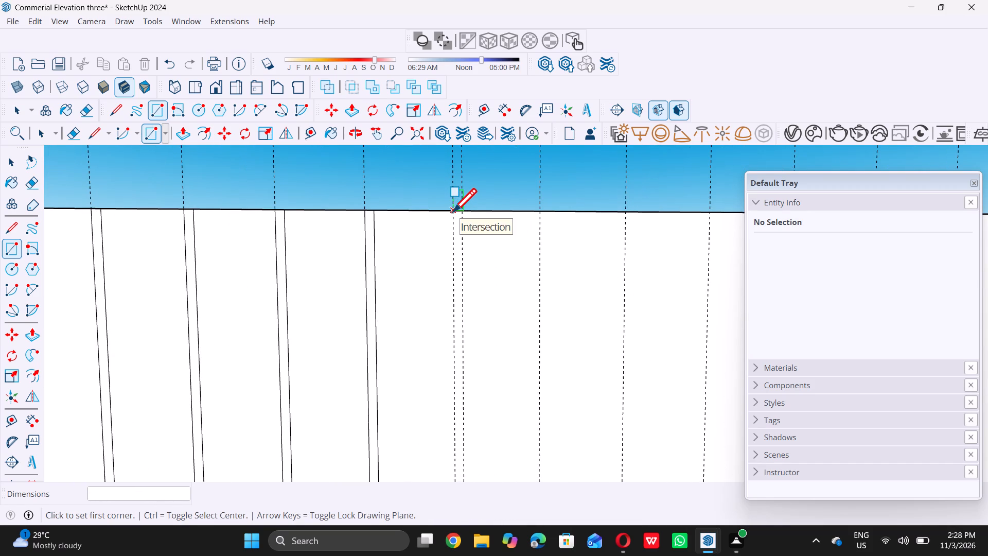
left_click(453, 212)
scroll(453, 212, "down", 19)
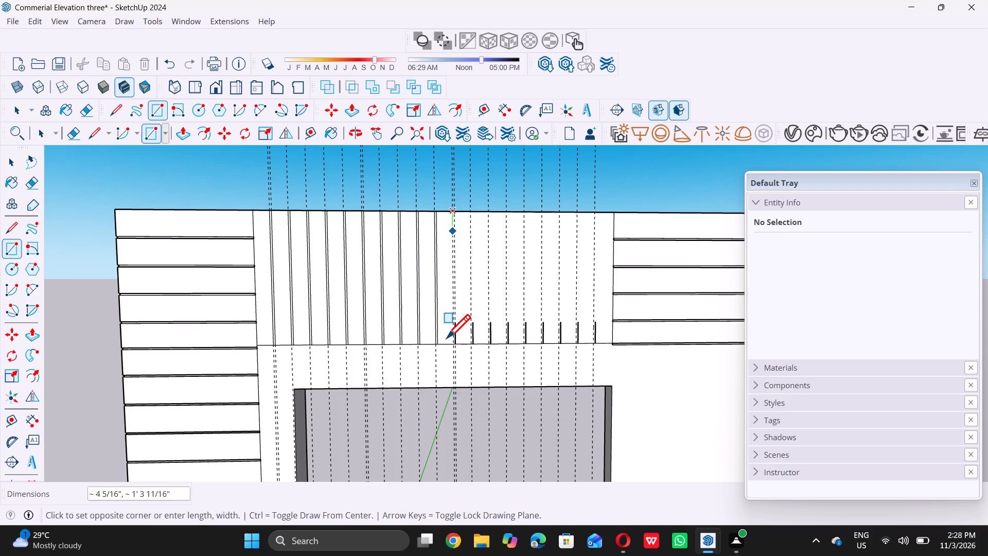
scroll(456, 349, "up", 19)
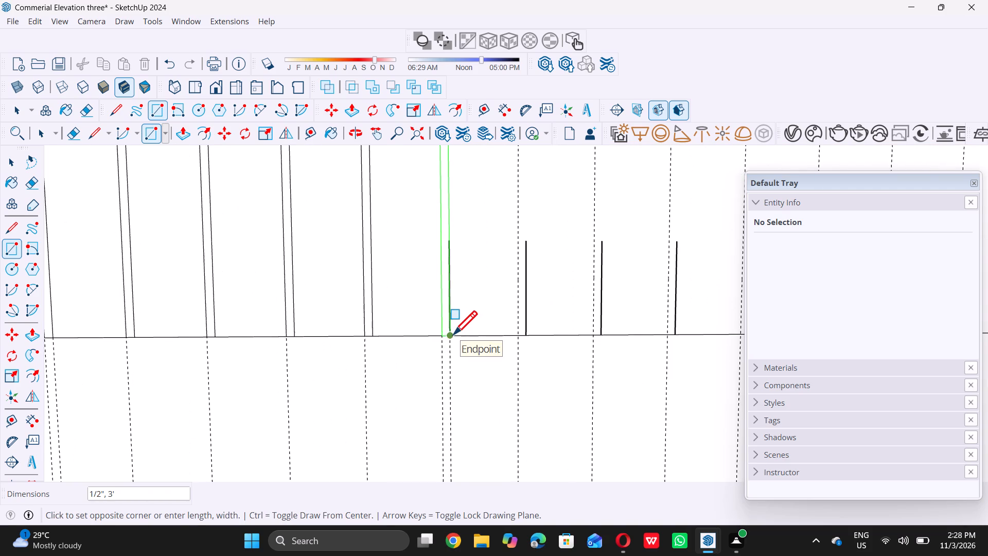
left_click(453, 334)
Draw a 1/2" by 3' rectangle from the twelfth short line's guide at the facade's top edge down to that line's lower endpoint.
scroll(453, 334, "down", 20)
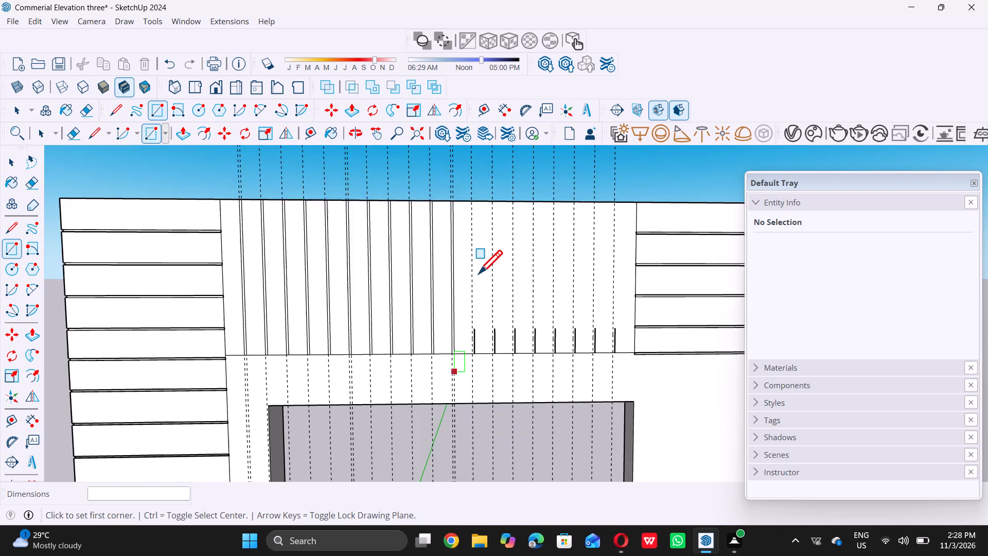
scroll(480, 225, "up", 14)
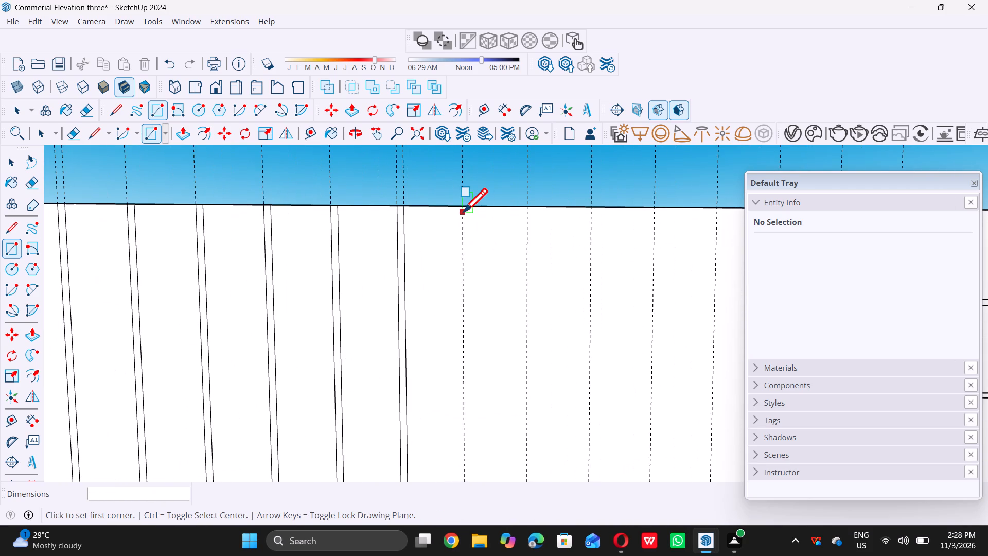
left_click(463, 207)
scroll(462, 206, "down", 11)
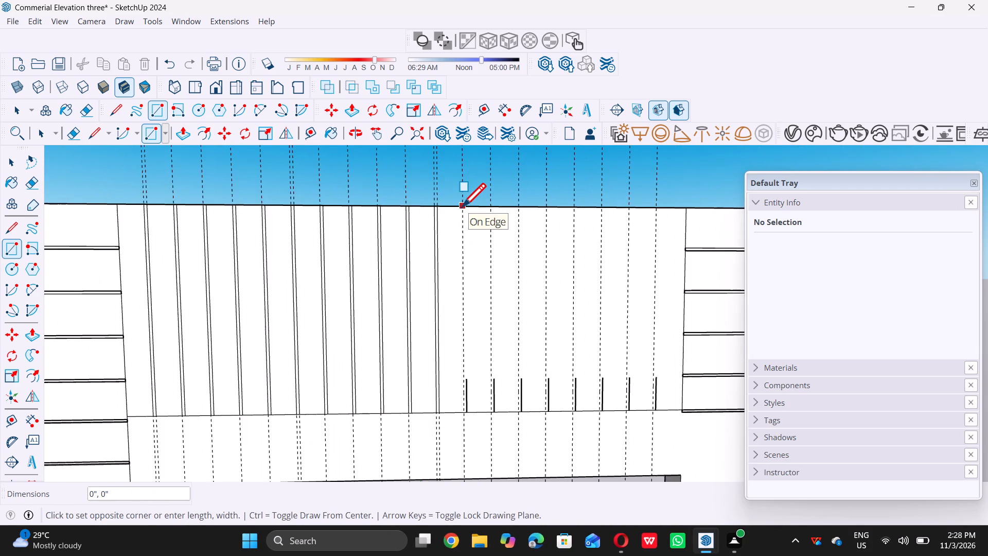
scroll(462, 206, "down", 1)
scroll(470, 367, "up", 19)
left_click(456, 350)
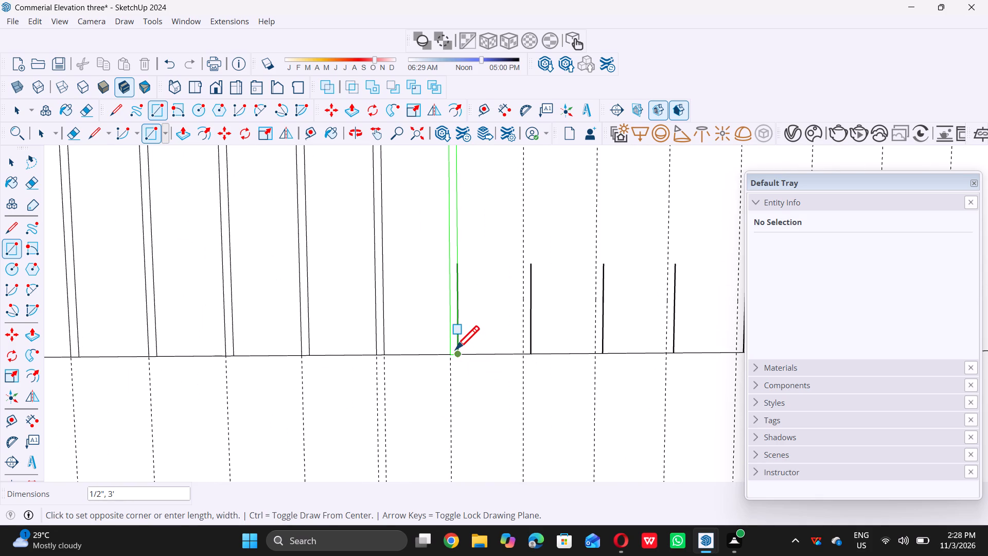
Draw a 1/2" by 3' rectangle from the thirteenth short line's guide at the facade's top edge down to that line's lower endpoint.
scroll(455, 349, "down", 20)
scroll(455, 349, "down", 2)
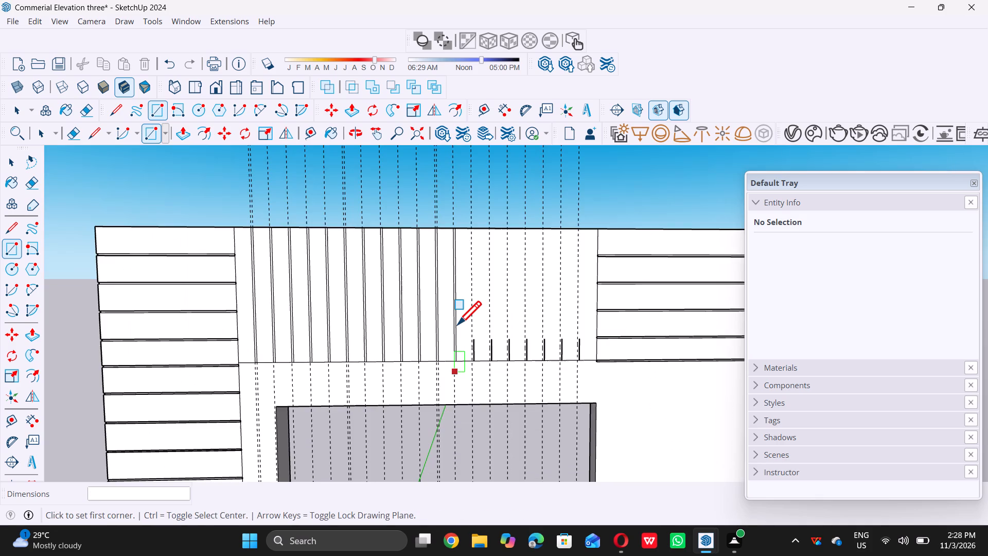
scroll(469, 249, "up", 15)
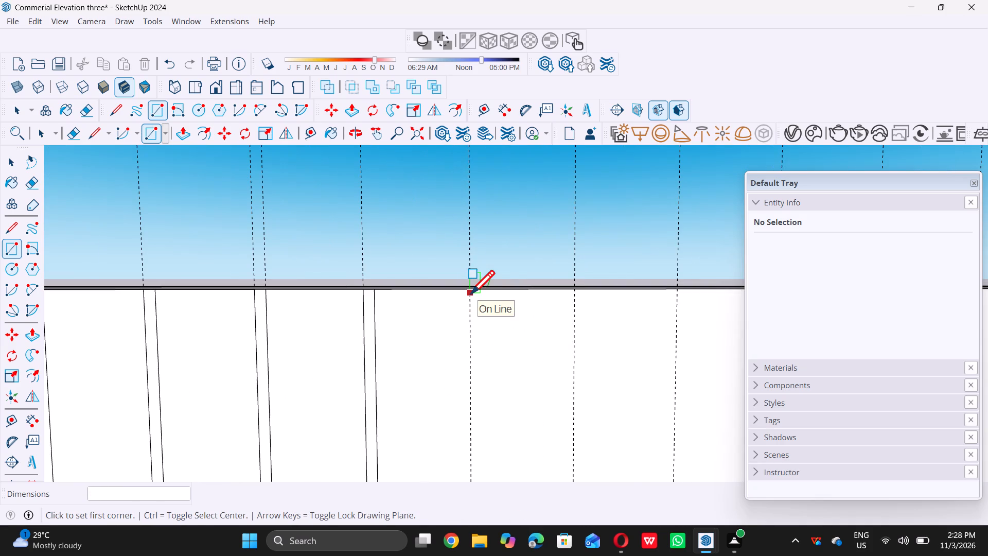
left_click(470, 289)
scroll(469, 288, "down", 10)
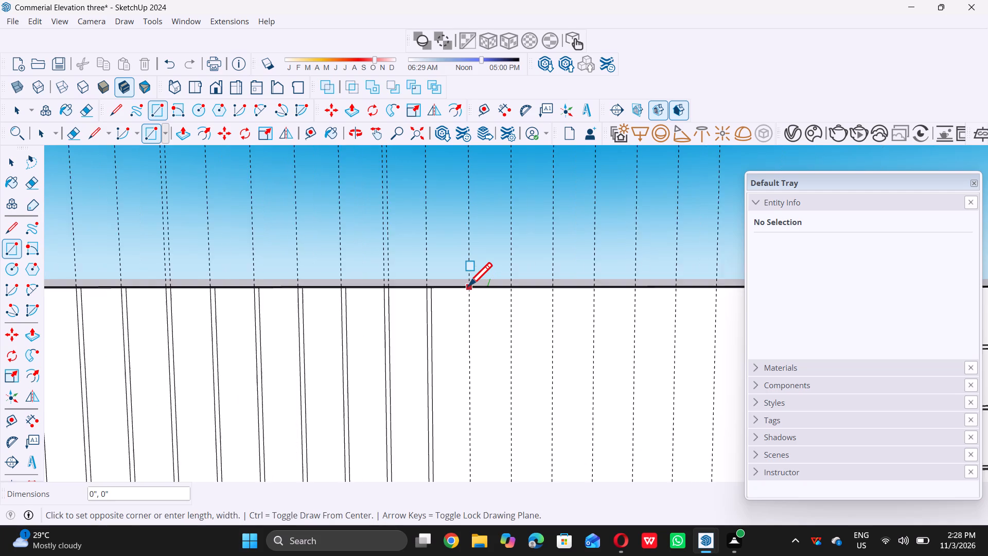
scroll(468, 286, "down", 11)
scroll(479, 378, "up", 9)
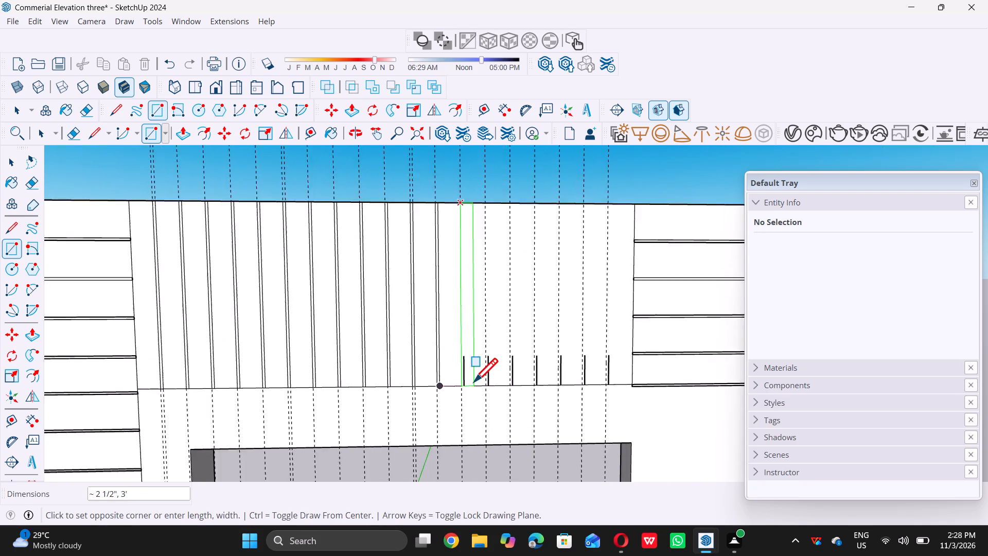
scroll(474, 381, "up", 15)
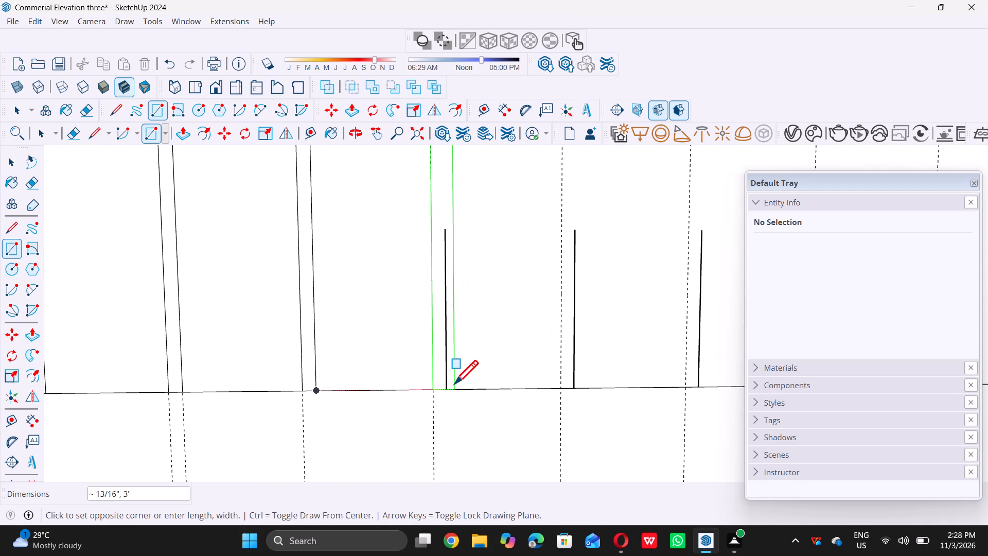
left_click(448, 385)
Draw a 1/2" by 3' rectangle from the fourteenth short line's guide at the facade's top edge down to that line's lower endpoint.
scroll(447, 385, "down", 4)
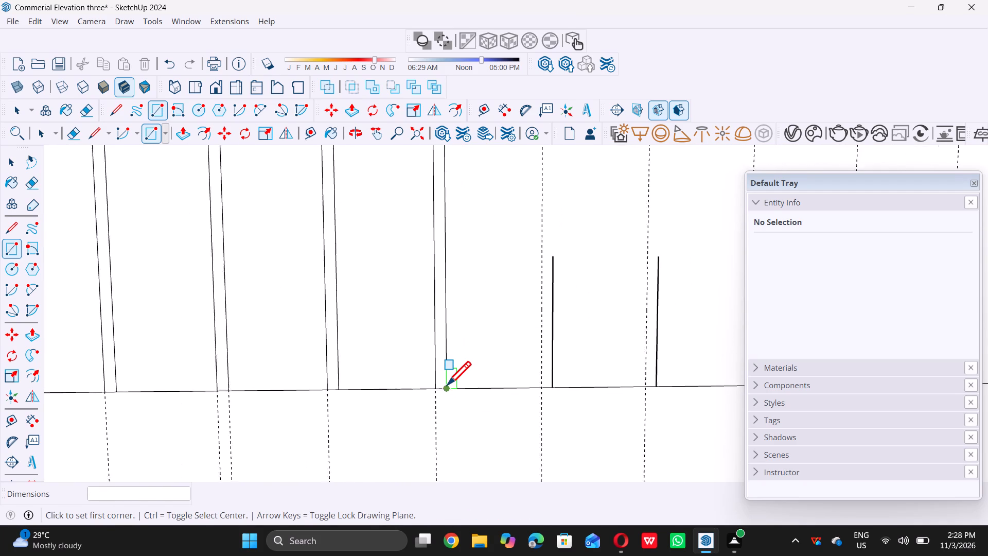
scroll(447, 385, "down", 14)
scroll(492, 180, "up", 4)
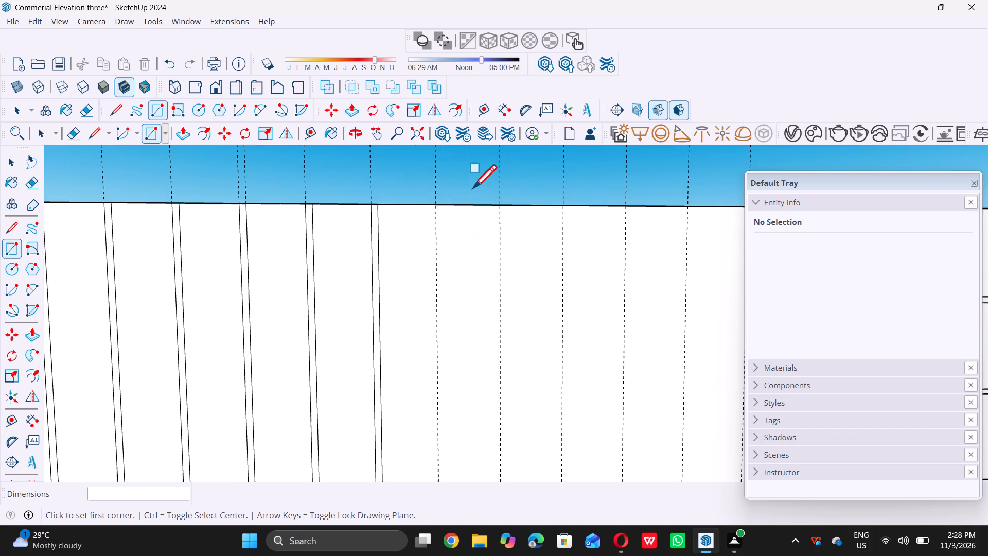
scroll(467, 192, "up", 4)
scroll(422, 232, "down", 5)
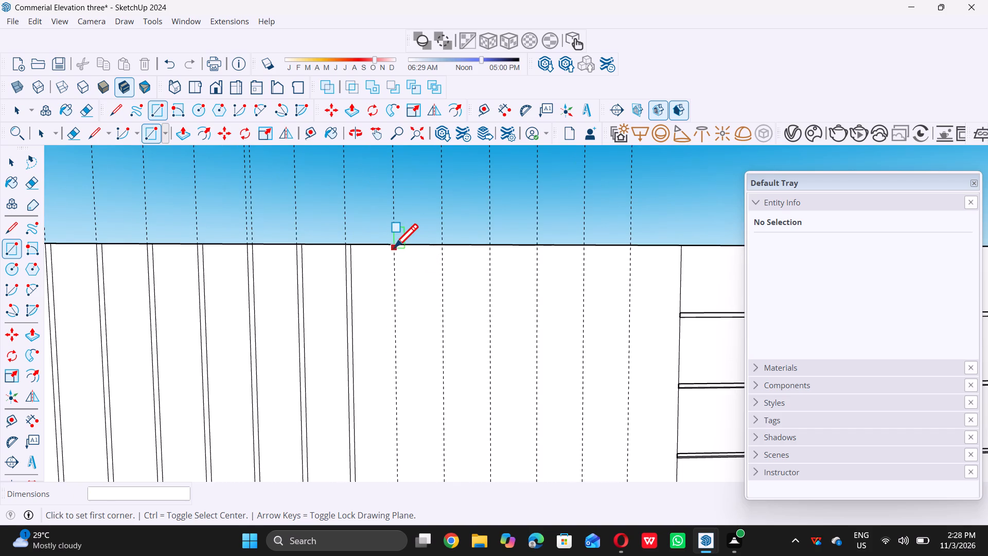
left_click(394, 247)
scroll(394, 247, "down", 17)
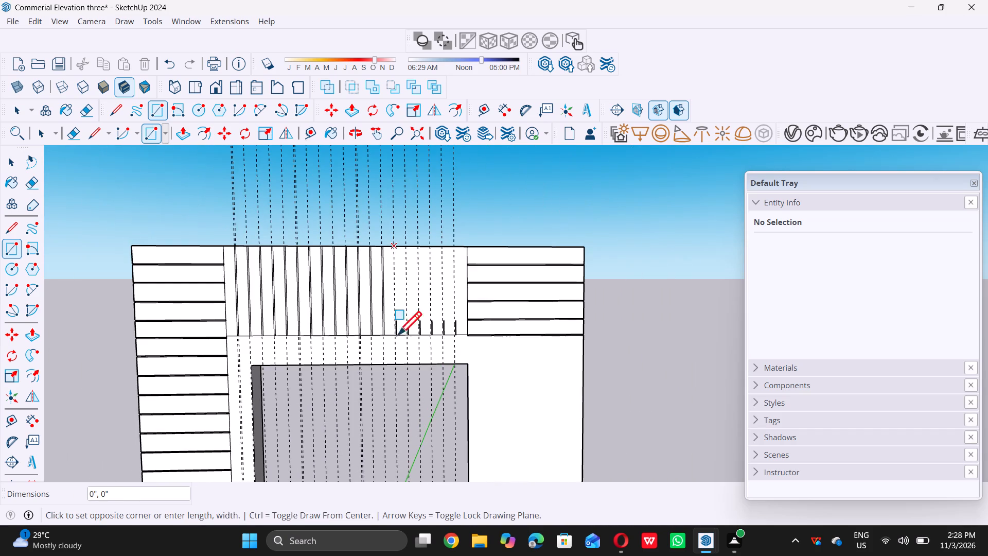
scroll(401, 342, "up", 16)
scroll(387, 325, "up", 5)
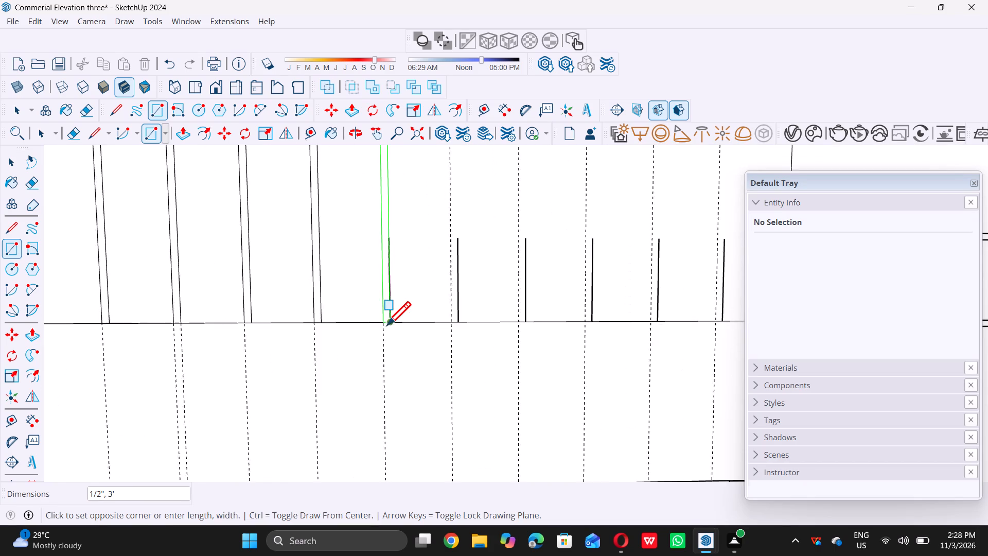
scroll(387, 325, "up", 2)
double_click(394, 320)
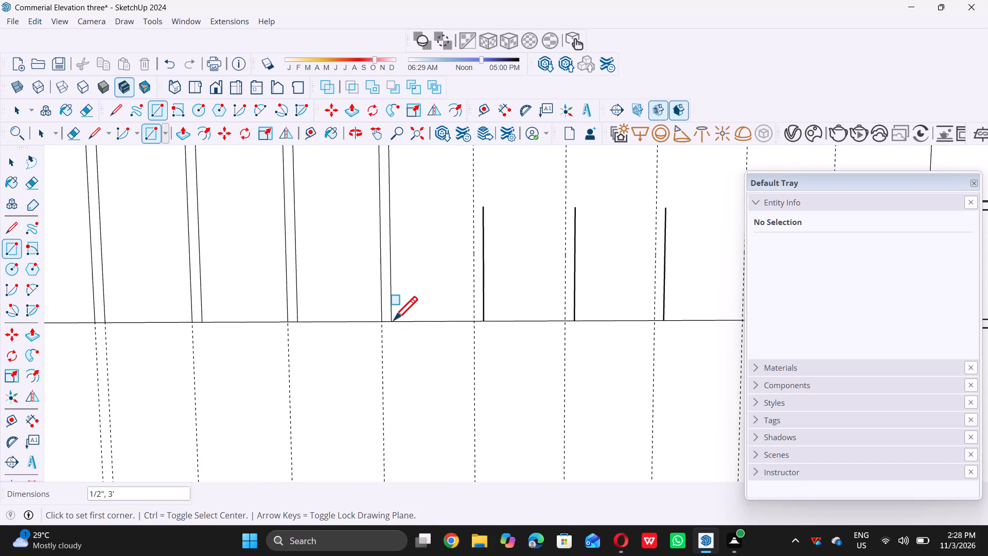
Draw a 1/2" by 3' rectangle from the fifteenth short line's guide at the facade's top edge down to that line's lower endpoint.
scroll(394, 320, "down", 20)
scroll(394, 320, "down", 8)
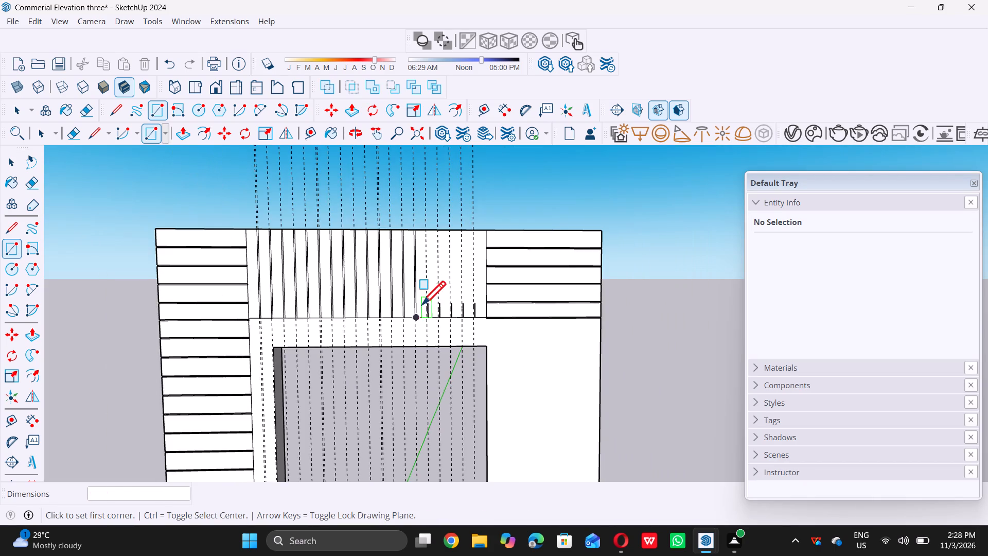
scroll(427, 246, "up", 14)
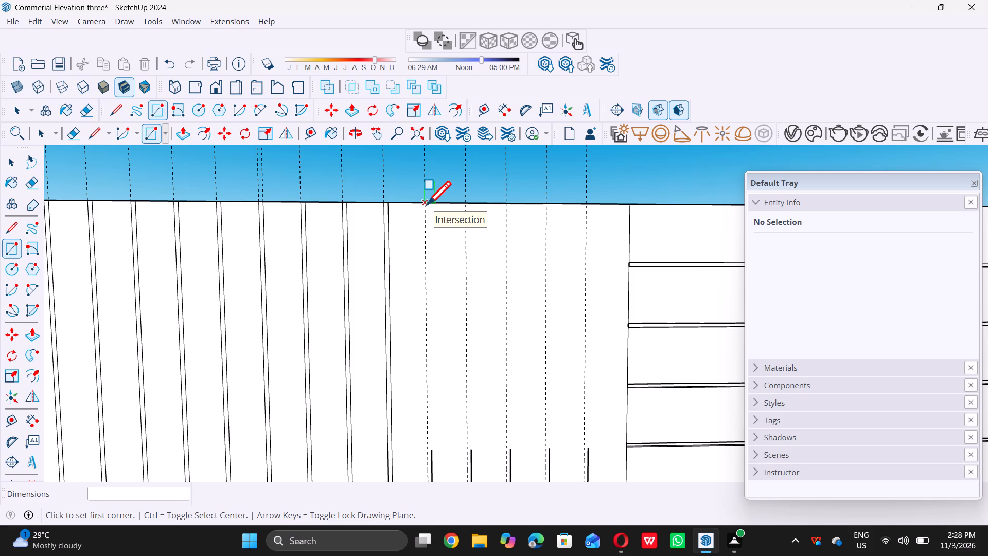
left_click(427, 204)
scroll(427, 205, "down", 9)
scroll(425, 334, "up", 7)
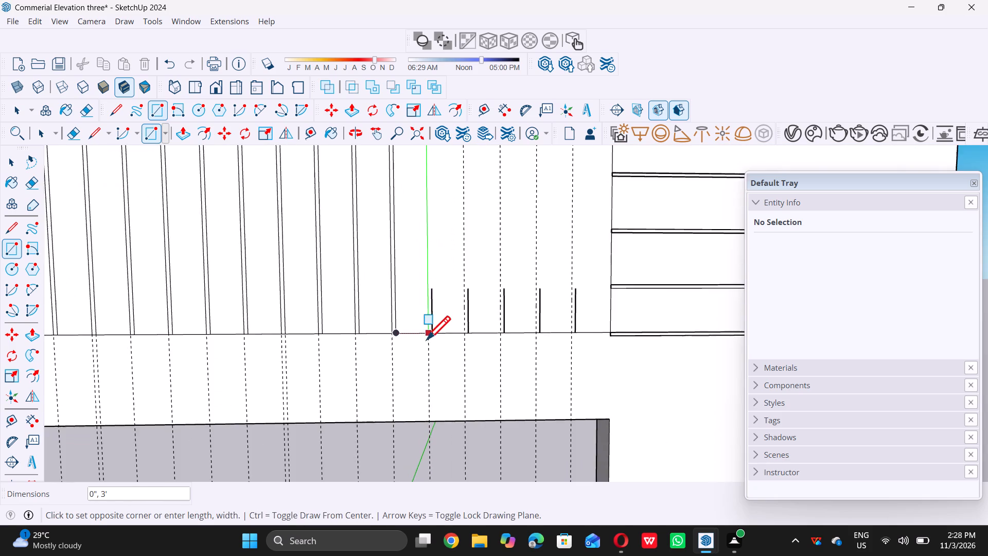
scroll(427, 339, "up", 5)
left_click(433, 327)
Draw a 1/2" by 3' rectangle from the sixteenth short line's guide at the facade's top edge down to that line's lower endpoint.
scroll(434, 329, "down", 17)
scroll(469, 217, "up", 4)
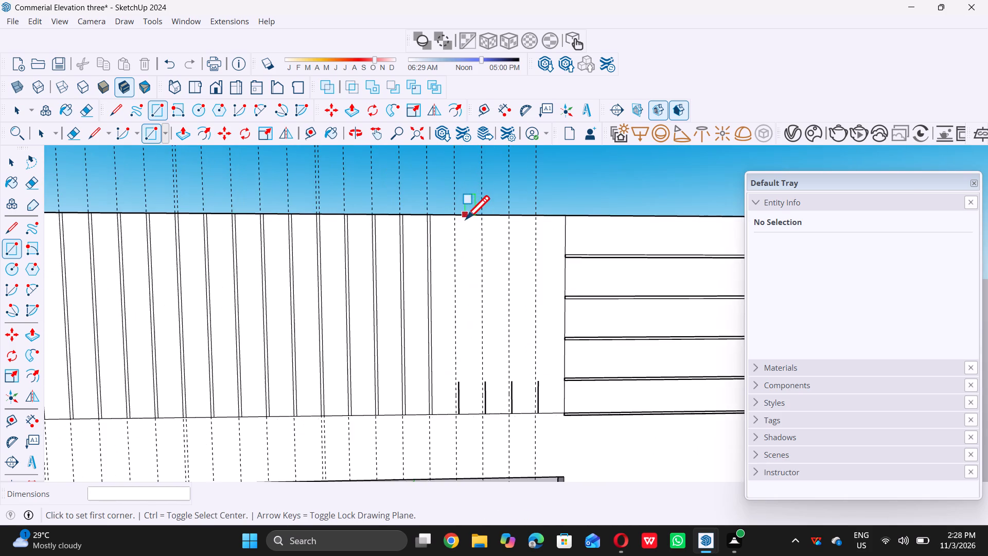
scroll(462, 220, "up", 4)
left_click(453, 215)
scroll(453, 215, "down", 5)
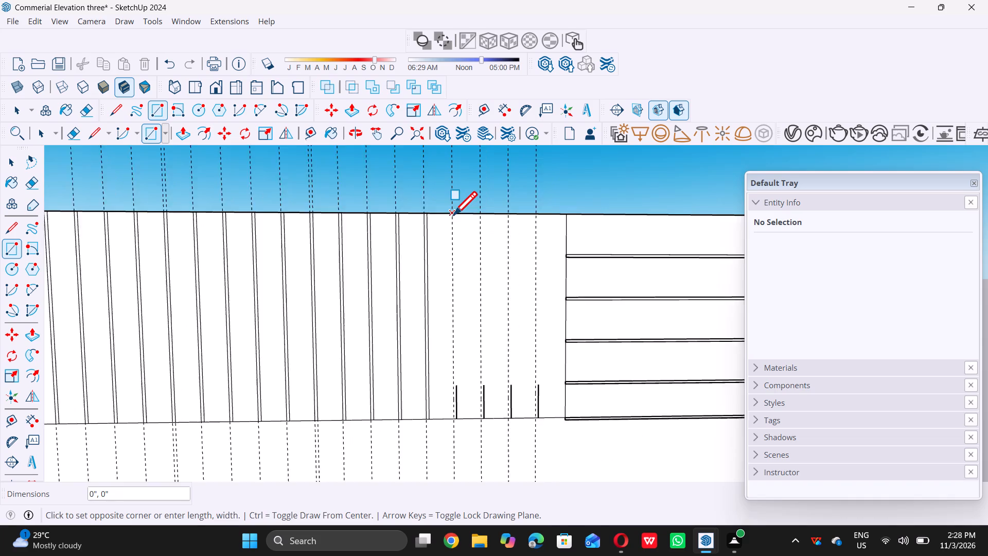
scroll(458, 380, "up", 13)
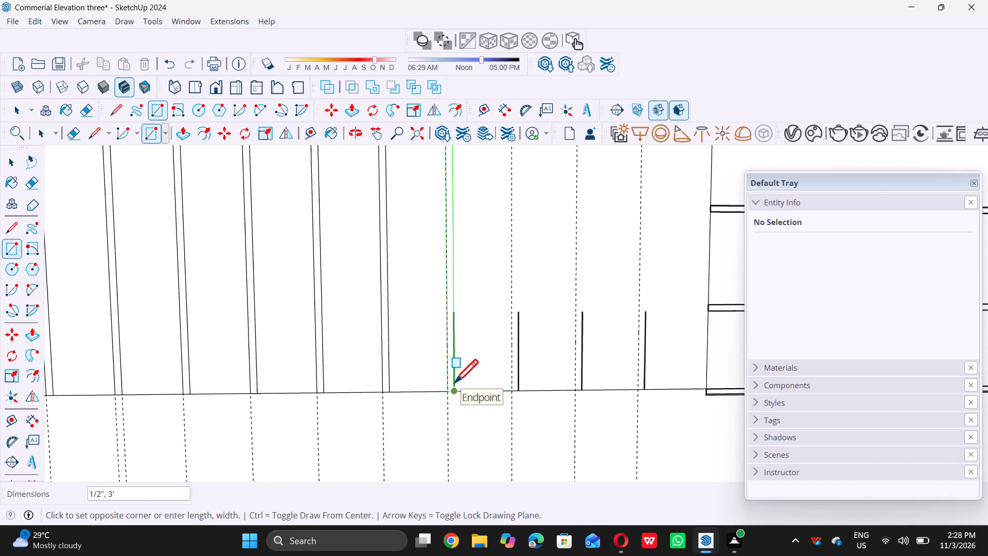
double_click(457, 394)
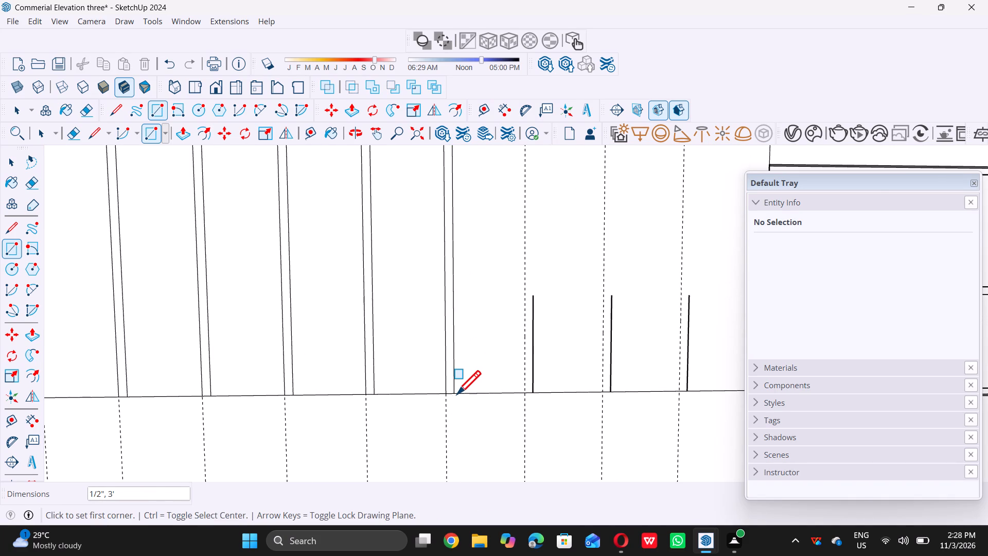
Draw a 1/2" by 3' rectangle from the seventeenth short line's guide at the facade's top edge down to that line's lower endpoint.
scroll(462, 393, "down", 15)
scroll(504, 182, "up", 4)
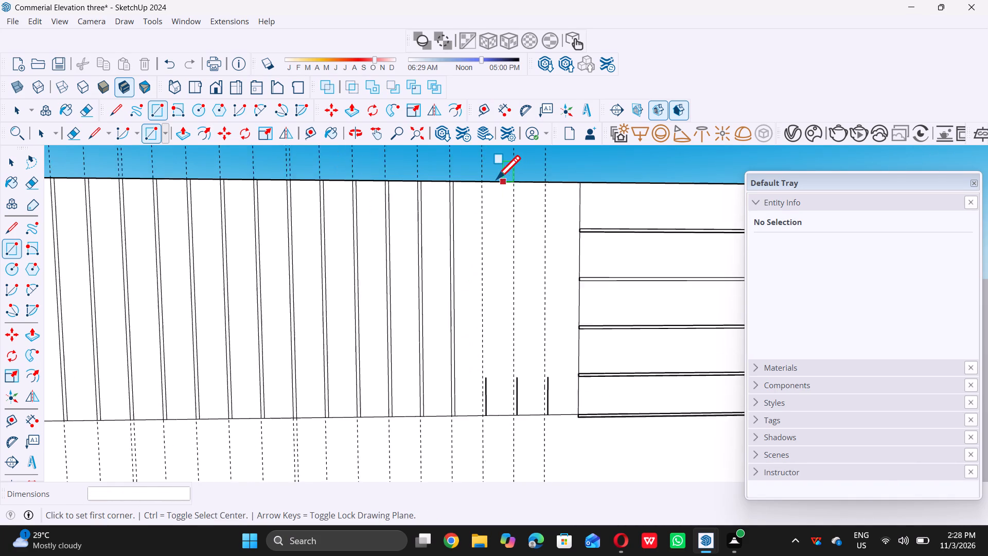
scroll(483, 182, "up", 4)
double_click(467, 186)
scroll(466, 186, "down", 3)
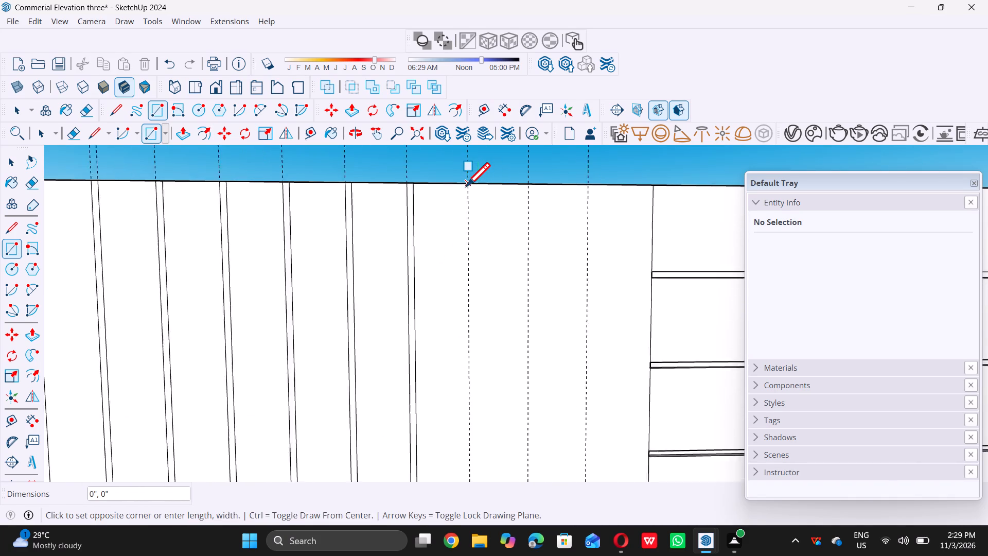
scroll(466, 186, "down", 15)
scroll(460, 314, "up", 2)
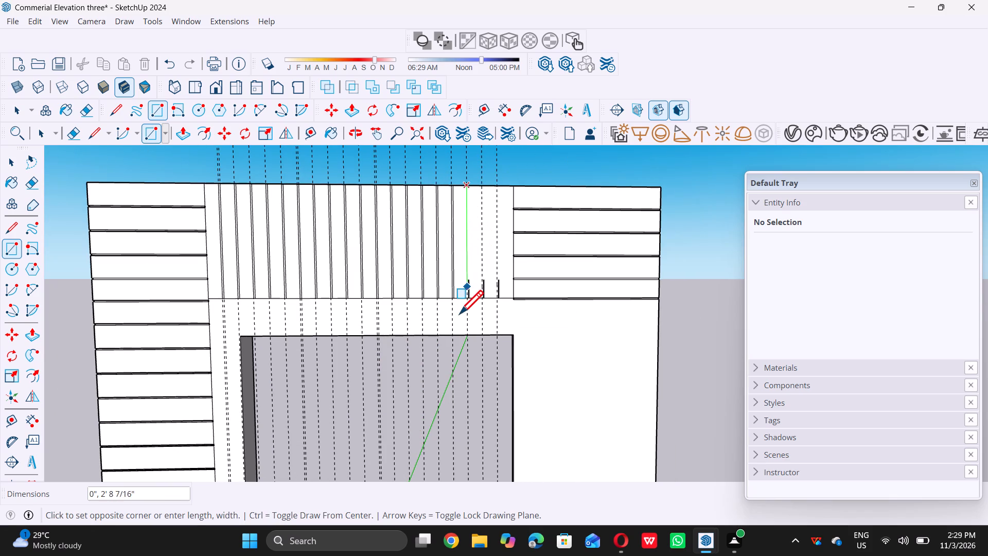
scroll(460, 314, "up", 13)
scroll(481, 268, "up", 3)
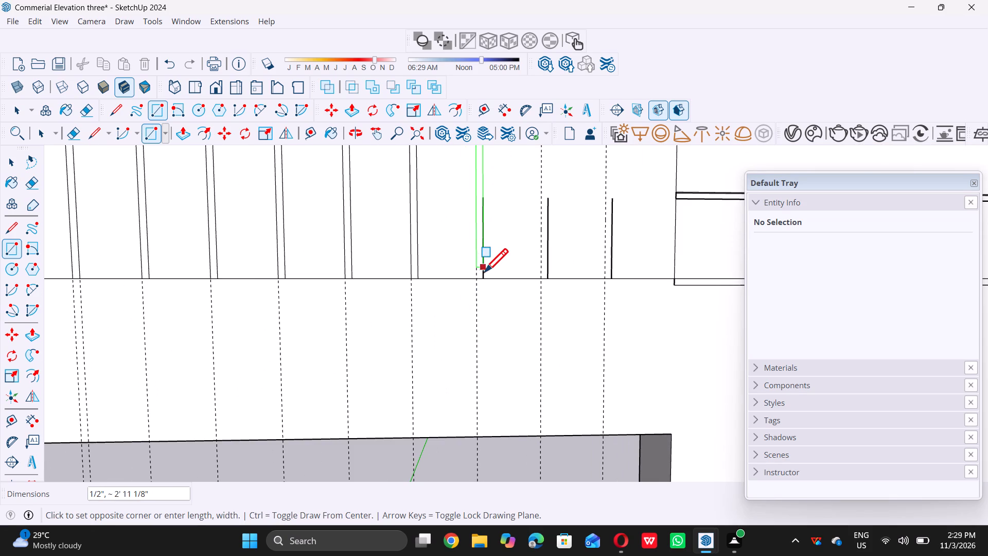
left_click(485, 275)
Draw a 1/2" by 3' rectangle from the eighteenth short line's guide at the facade's top edge down to that line's lower endpoint.
scroll(485, 277, "down", 13)
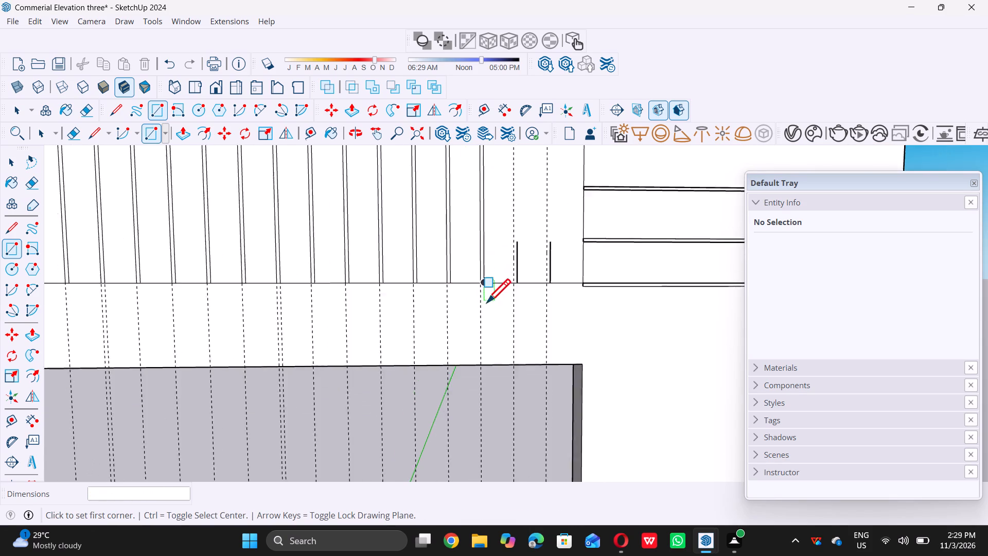
scroll(487, 302, "down", 11)
scroll(489, 231, "up", 1)
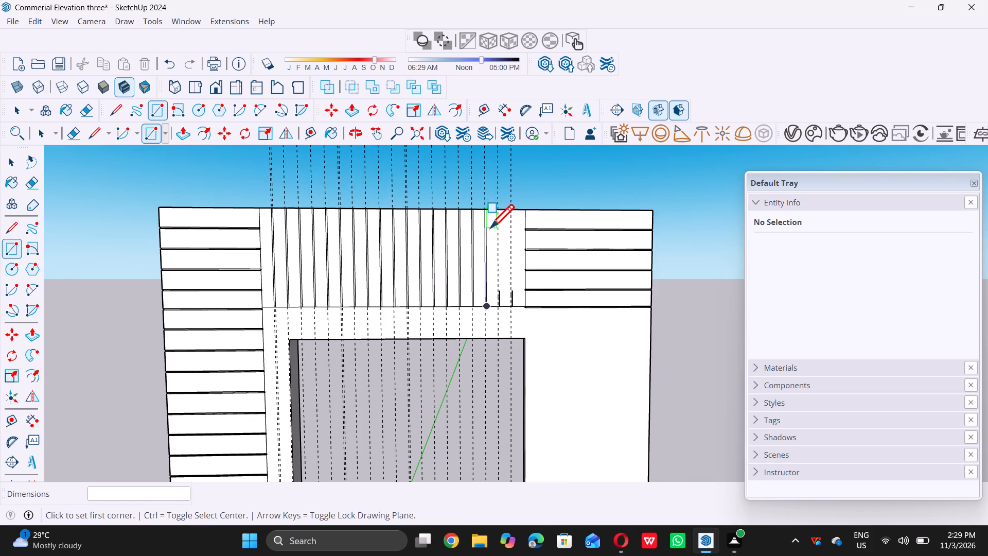
scroll(499, 204, "up", 10)
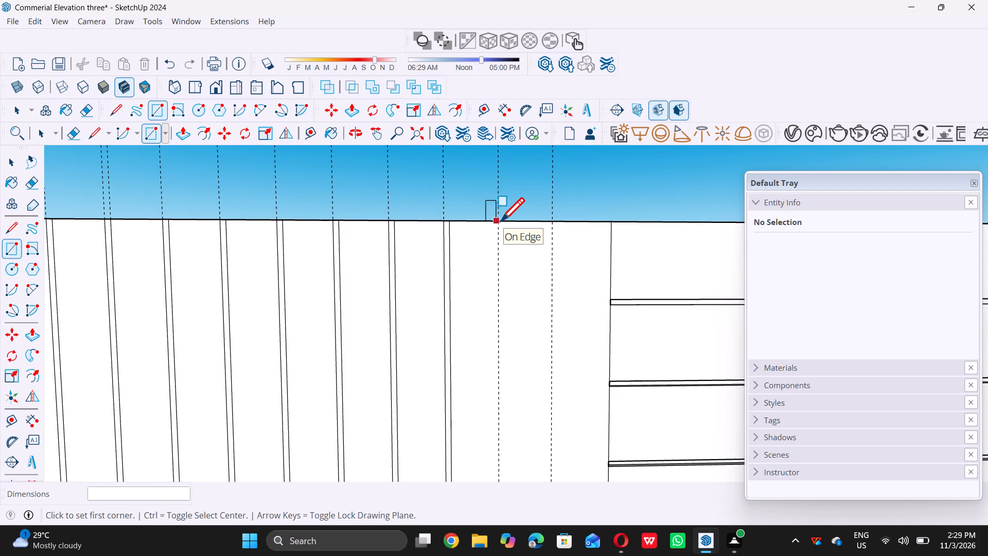
scroll(499, 222, "up", 4)
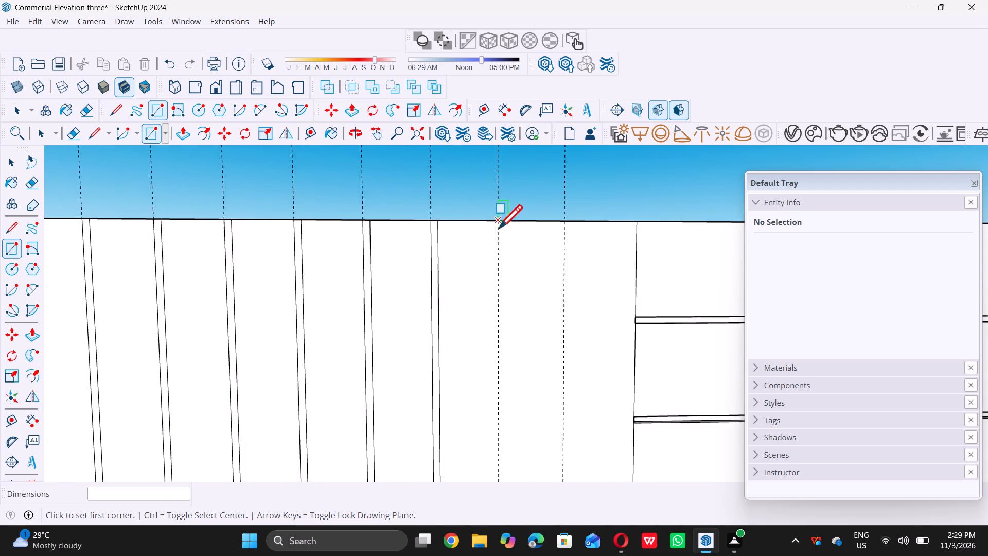
left_click(497, 222)
scroll(497, 221, "down", 8)
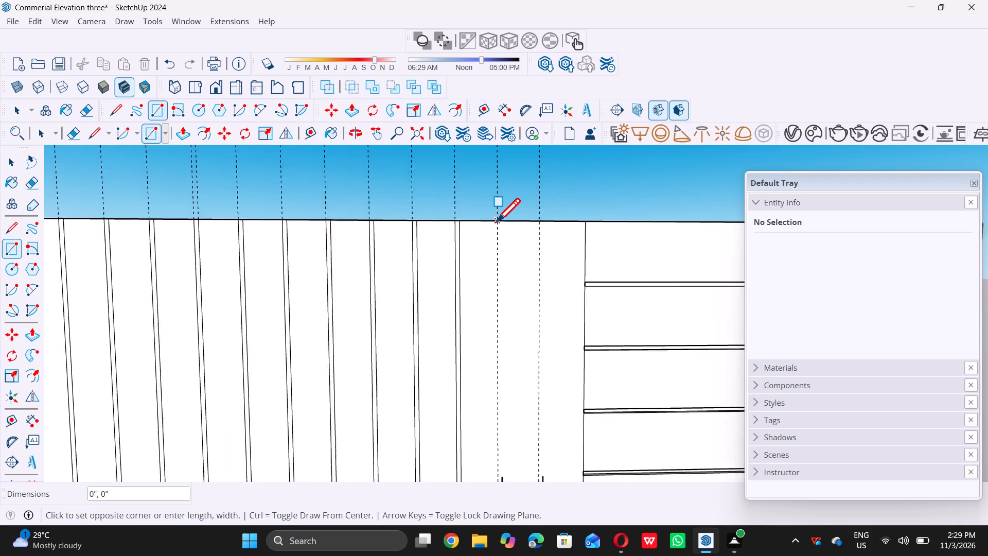
scroll(497, 221, "down", 8)
scroll(501, 339, "up", 16)
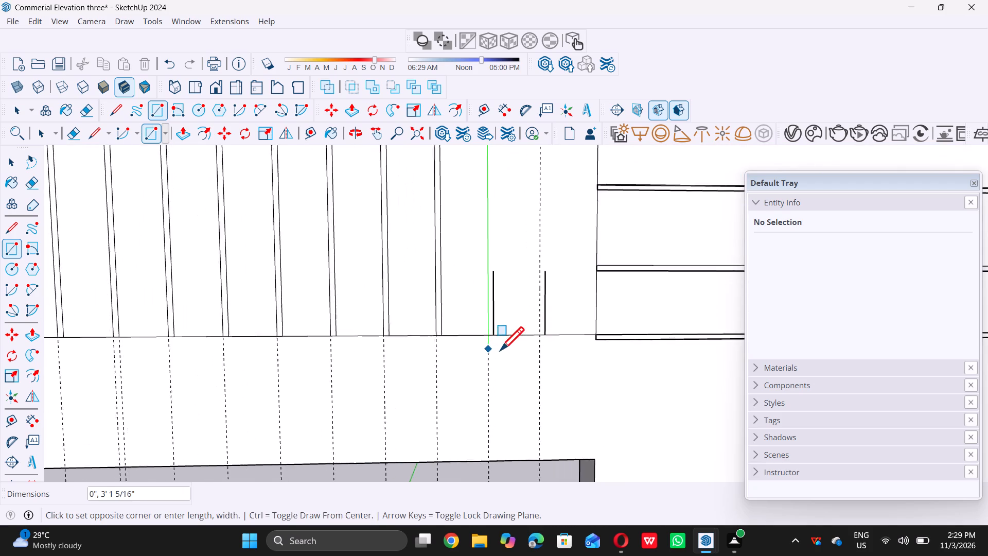
scroll(500, 350, "up", 1)
left_click(488, 324)
Draw a 1/2" by 3' rectangle from the last short line's guide at the facade's top edge down to that line's lower endpoint.
scroll(489, 327, "down", 6)
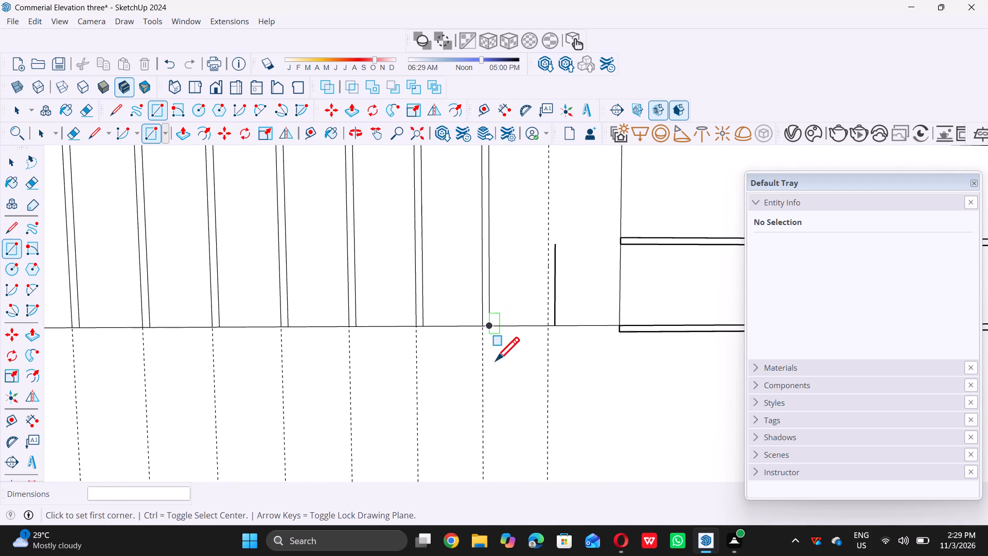
scroll(496, 360, "down", 18)
scroll(498, 289, "up", 5)
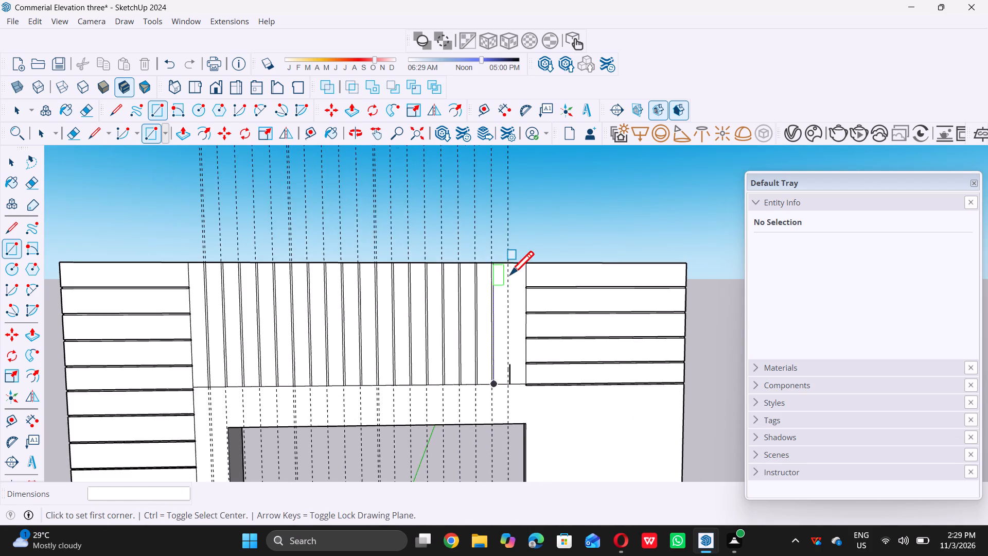
scroll(510, 273, "up", 13)
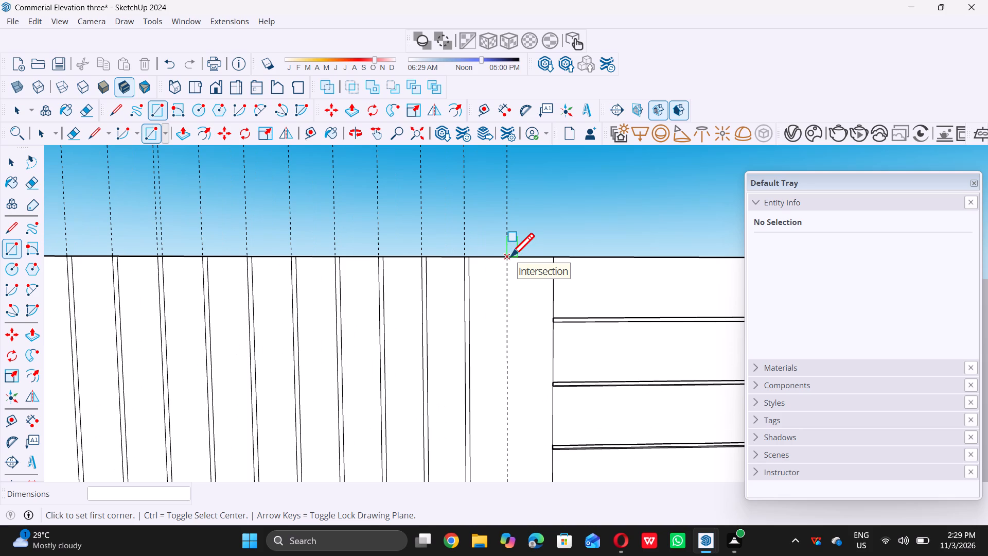
left_click(510, 256)
scroll(510, 256, "down", 13)
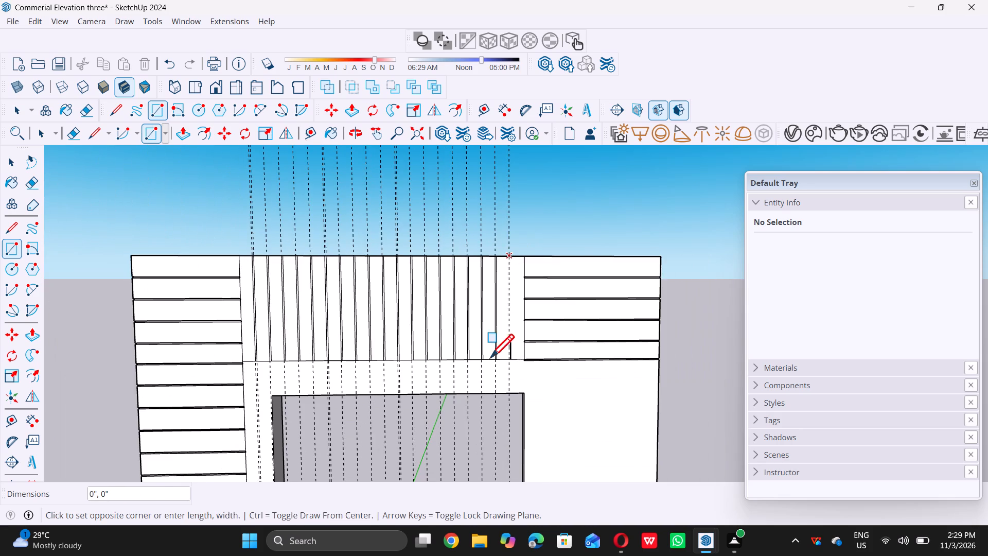
scroll(494, 369, "up", 16)
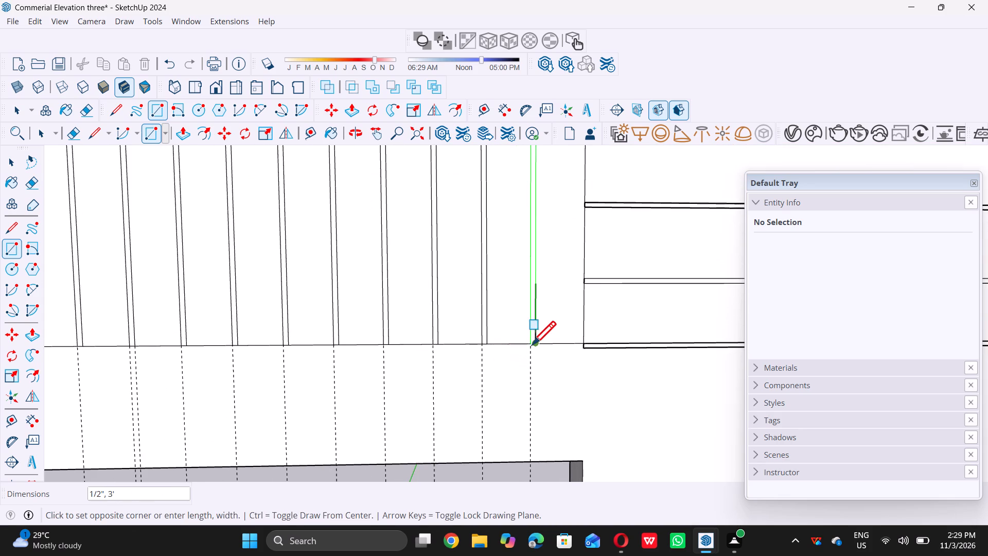
left_click(536, 343)
key("space")
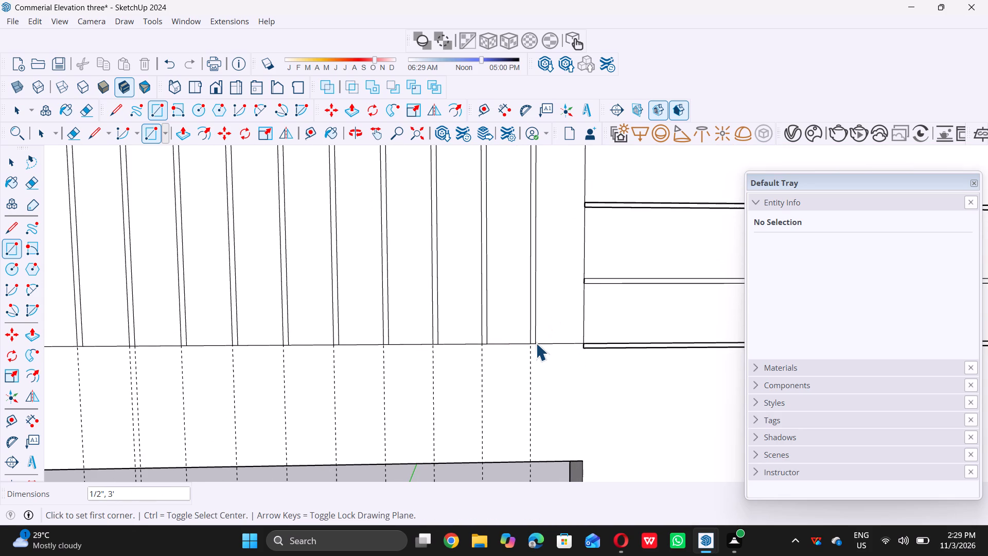
Delete all the construction guides from the model.
scroll(536, 343, "down", 18)
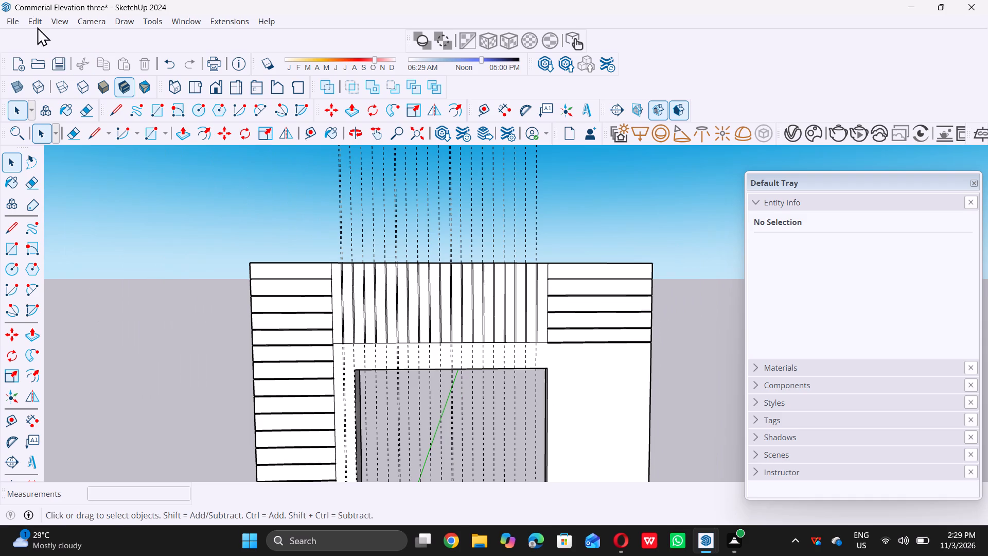
triple_click(27, 23)
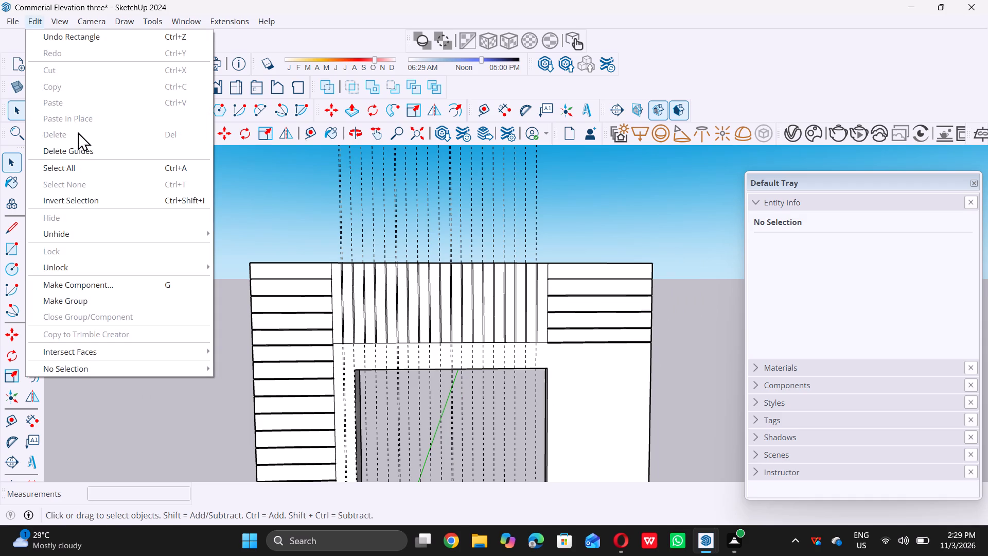
left_click(81, 150)
Push/Pull the panel face between the horizontal boards and the first vertical strip above the opening by 1/2".
scroll(222, 178, "down", 12)
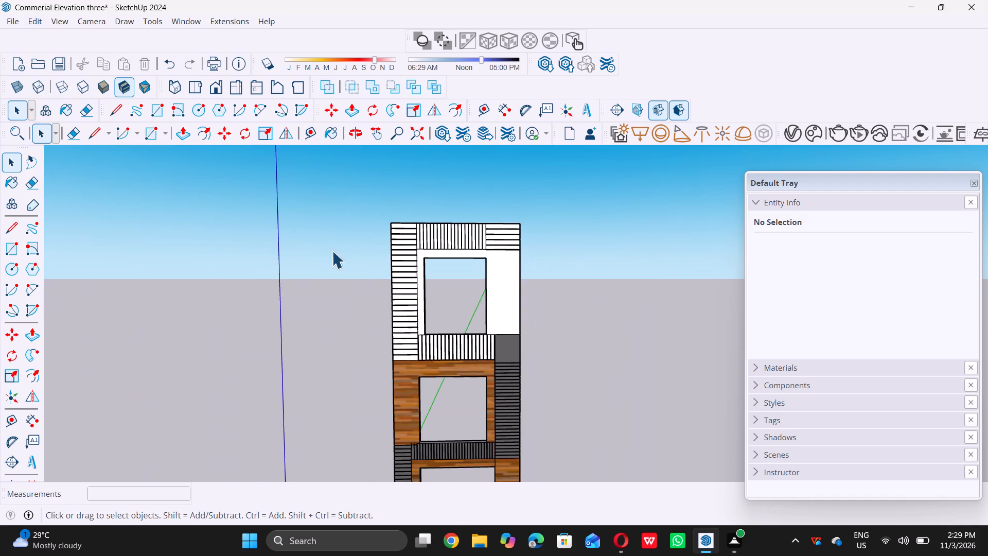
scroll(333, 243, "down", 6)
middle_click_drag(351, 229, 444, 246)
middle_click_drag(450, 247, 497, 258)
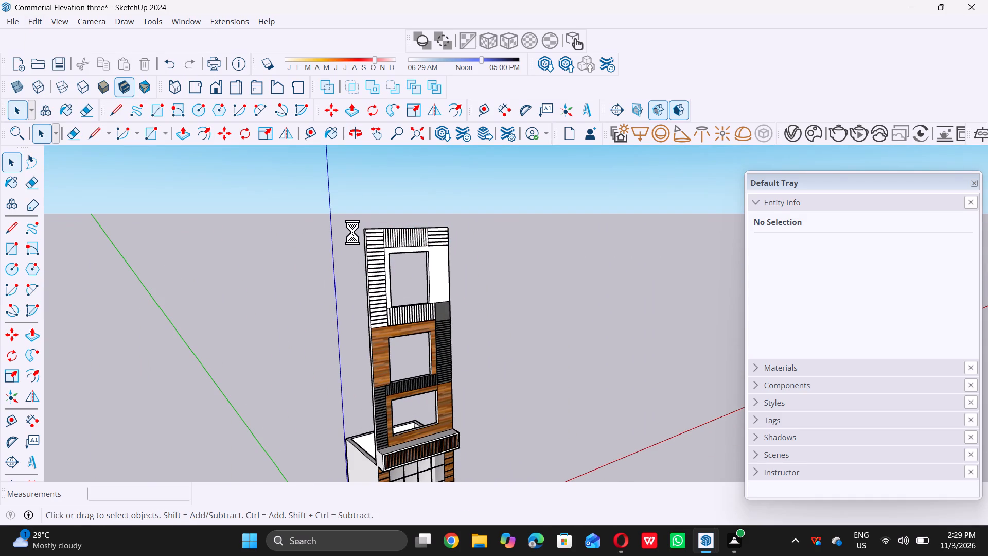
scroll(354, 232, "up", 13)
scroll(397, 228, "up", 3)
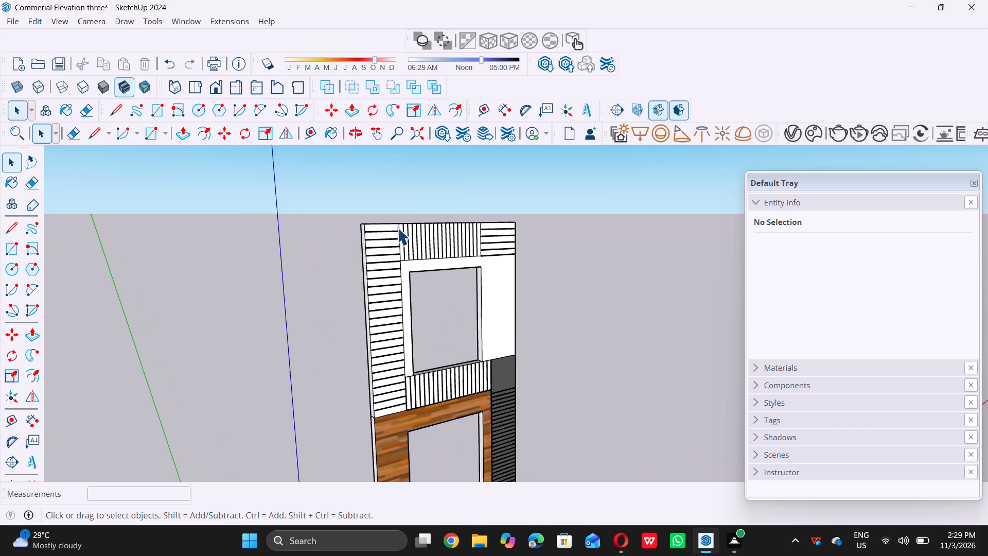
scroll(397, 228, "up", 13)
scroll(409, 273, "up", 6)
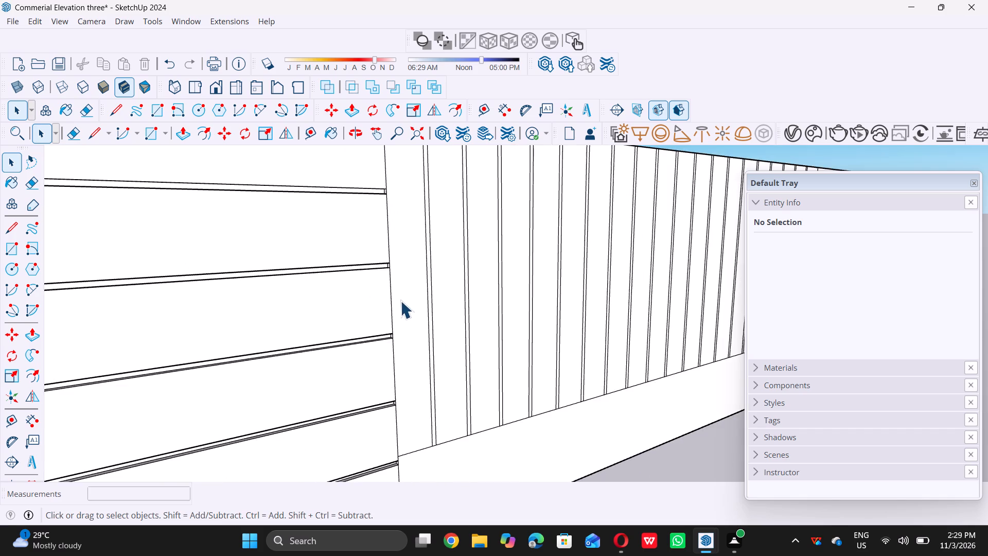
scroll(401, 306, "up", 6)
double_click(401, 307)
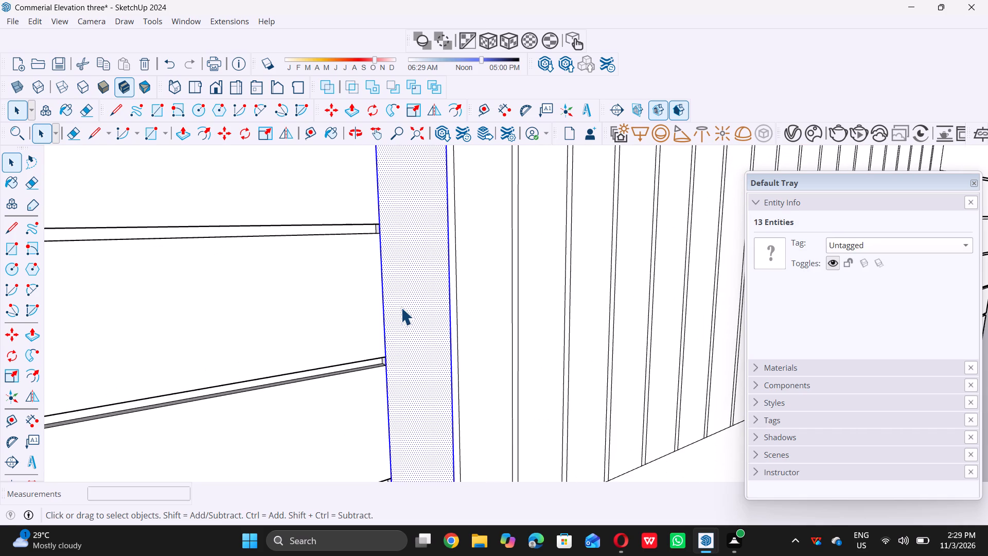
key("p")
triple_click(401, 307)
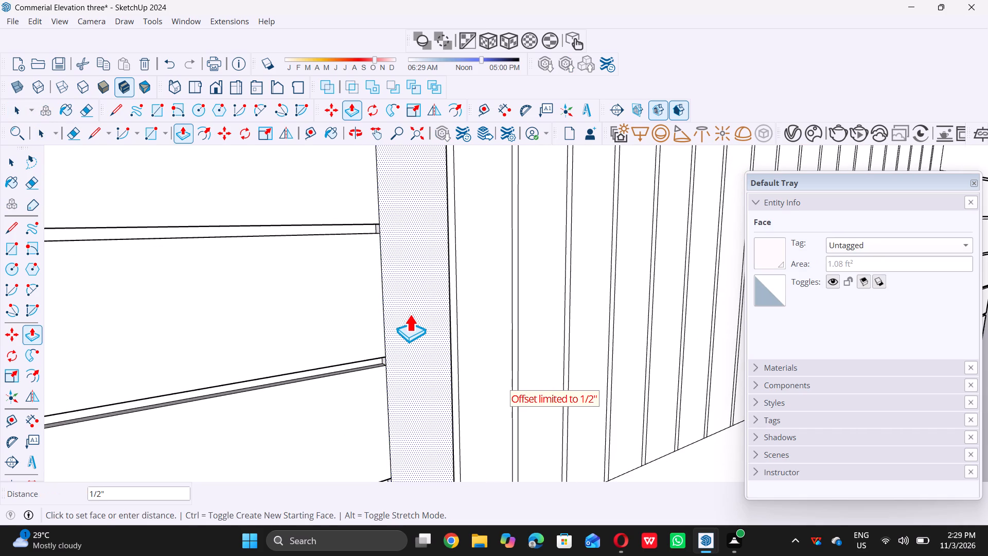
left_click(385, 387)
key("space")
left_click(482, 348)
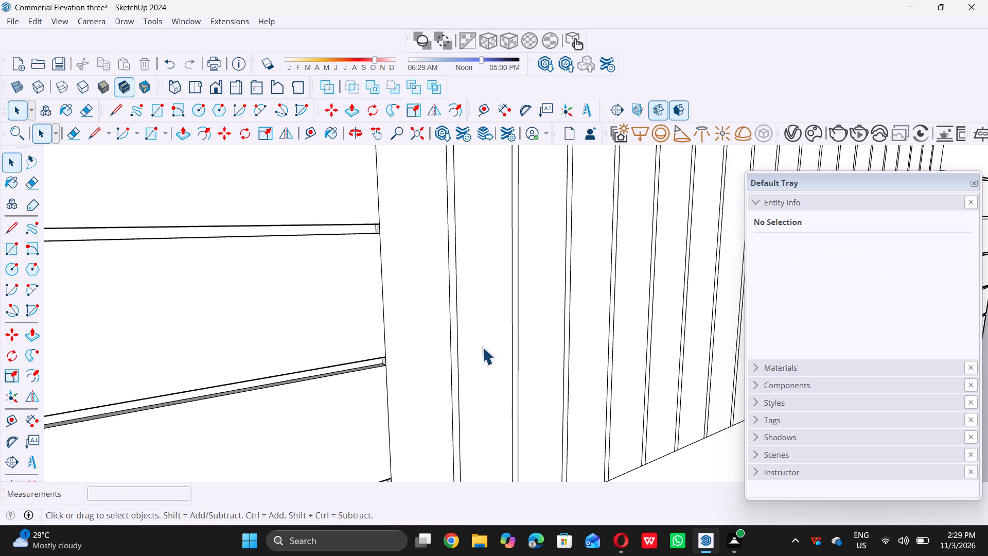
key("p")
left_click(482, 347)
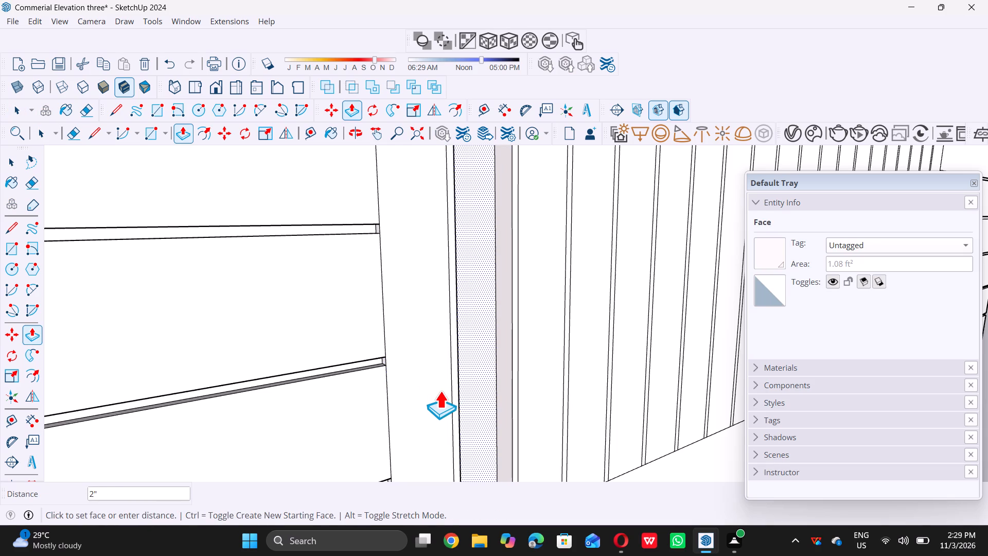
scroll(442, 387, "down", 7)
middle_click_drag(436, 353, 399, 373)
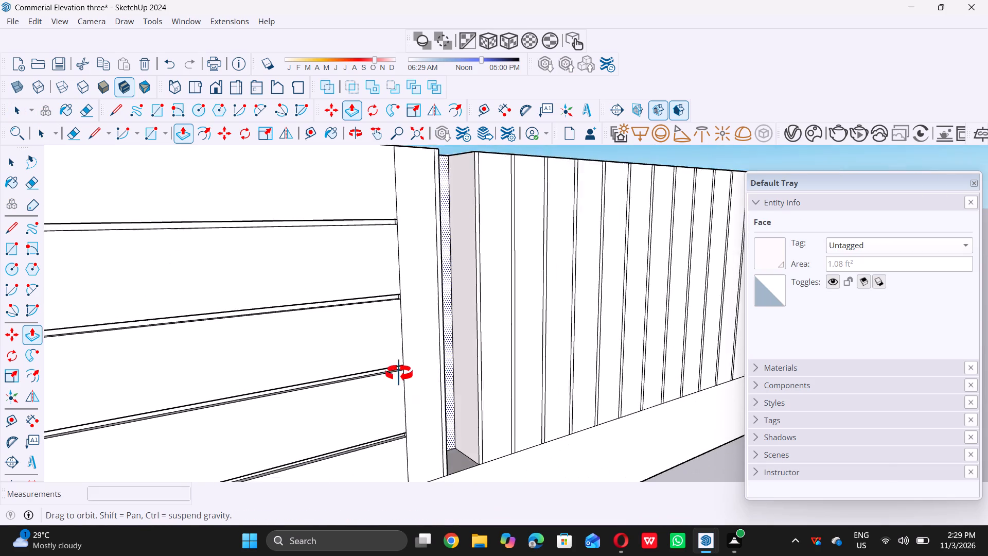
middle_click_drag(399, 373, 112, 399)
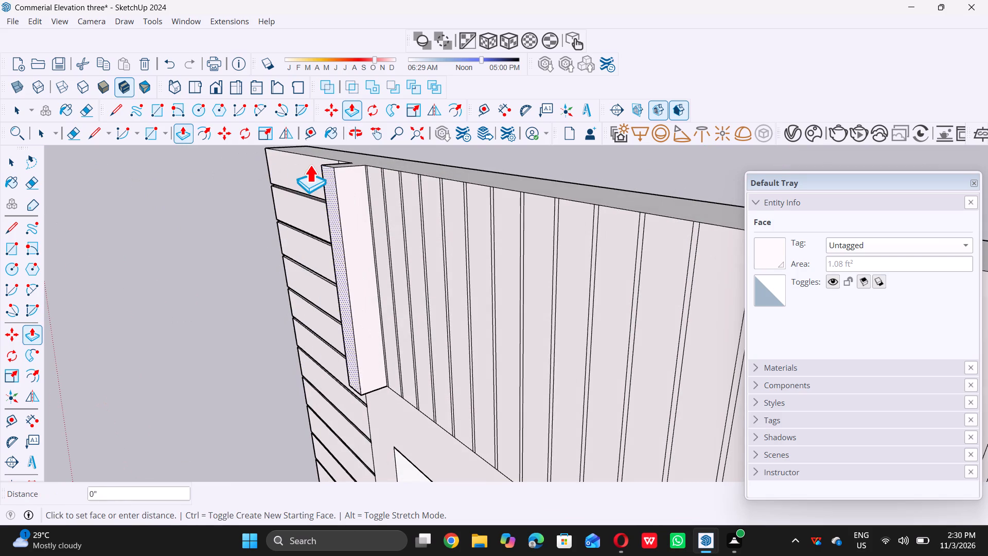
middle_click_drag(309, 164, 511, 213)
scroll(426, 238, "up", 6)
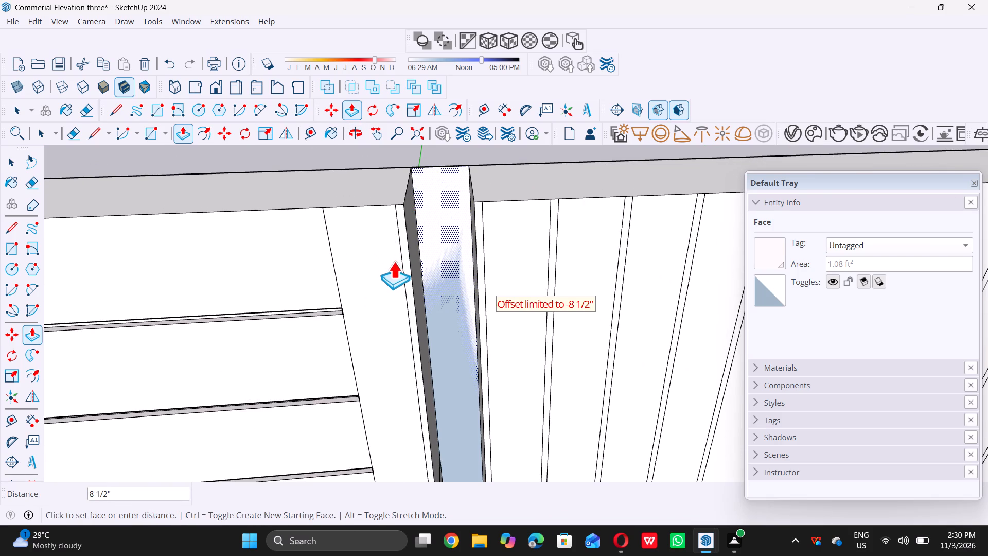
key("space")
Push/Pull the first narrow vertical strip above the opening outward by 0.5".
scroll(401, 238, "up", 5)
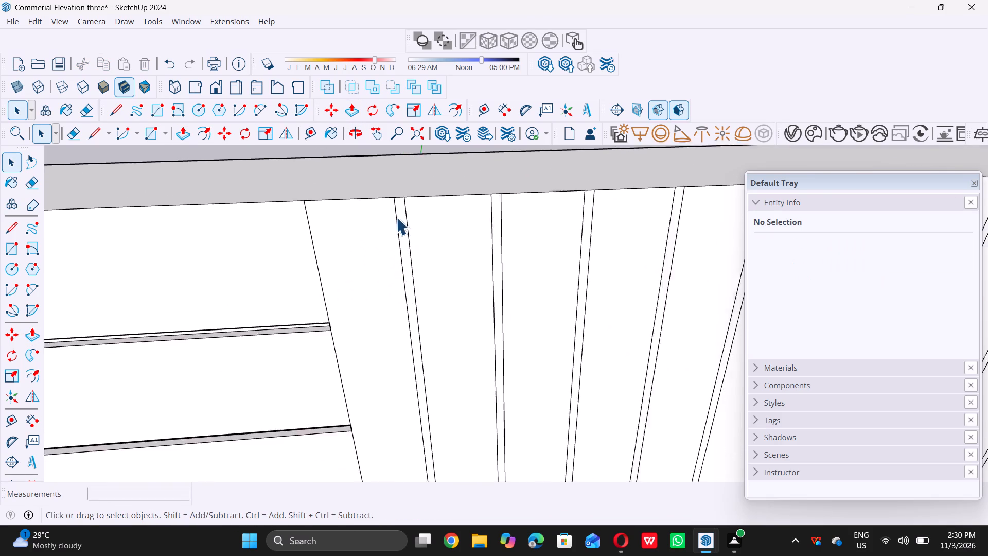
scroll(396, 217, "up", 6)
left_click(401, 229)
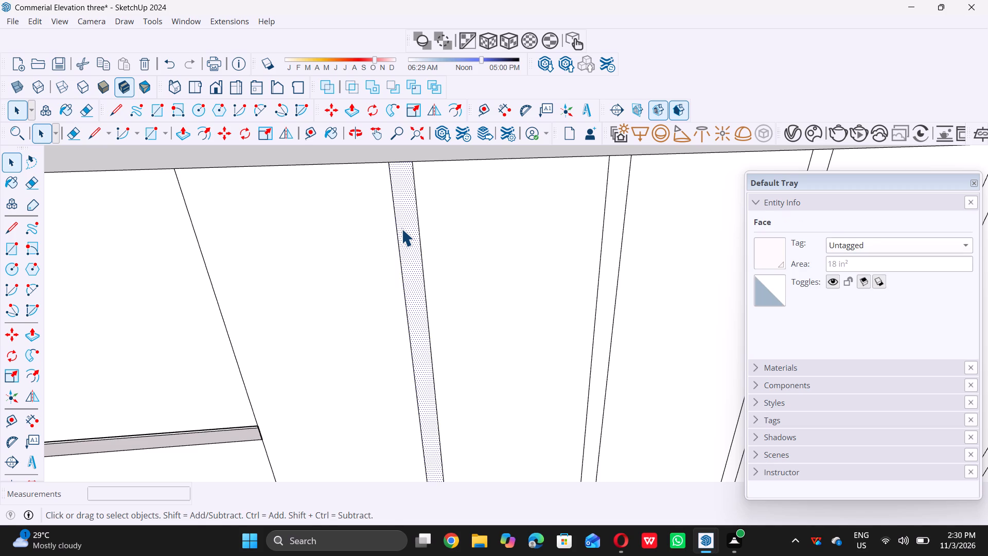
key("p")
left_click(401, 229)
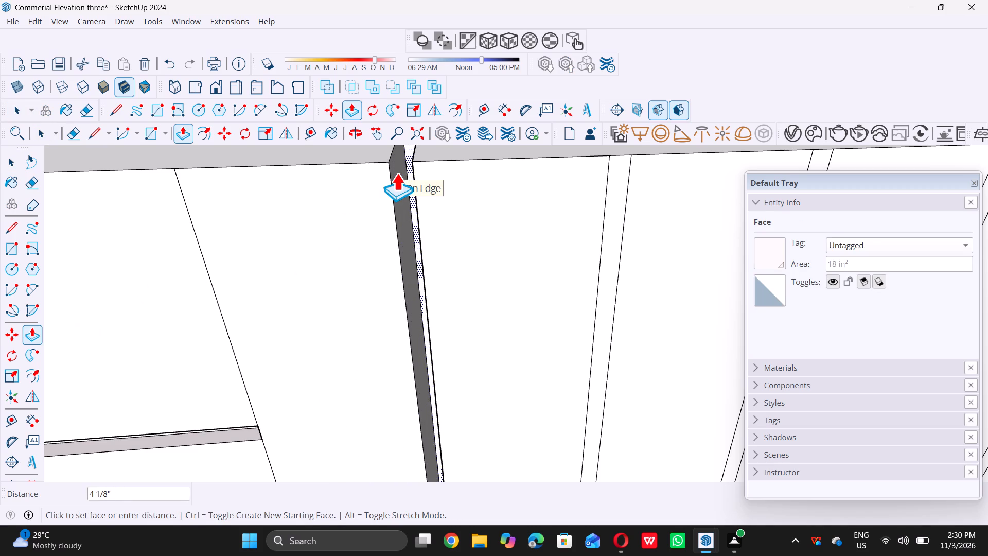
type("0.5")
key("shift+quotedbl")
key("Return")
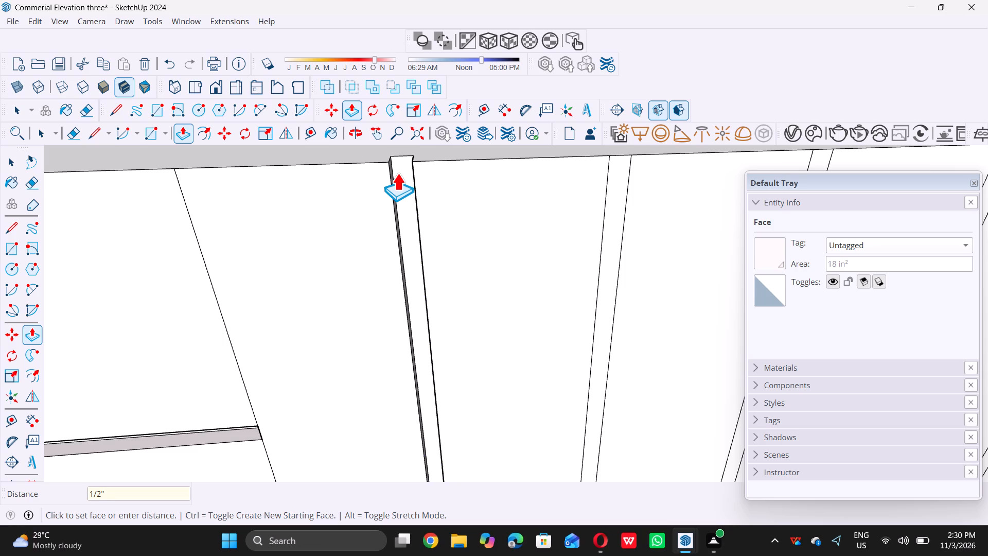
Push/Pull the second narrow vertical strip above the opening outward by 0.5".
scroll(341, 256, "down", 4)
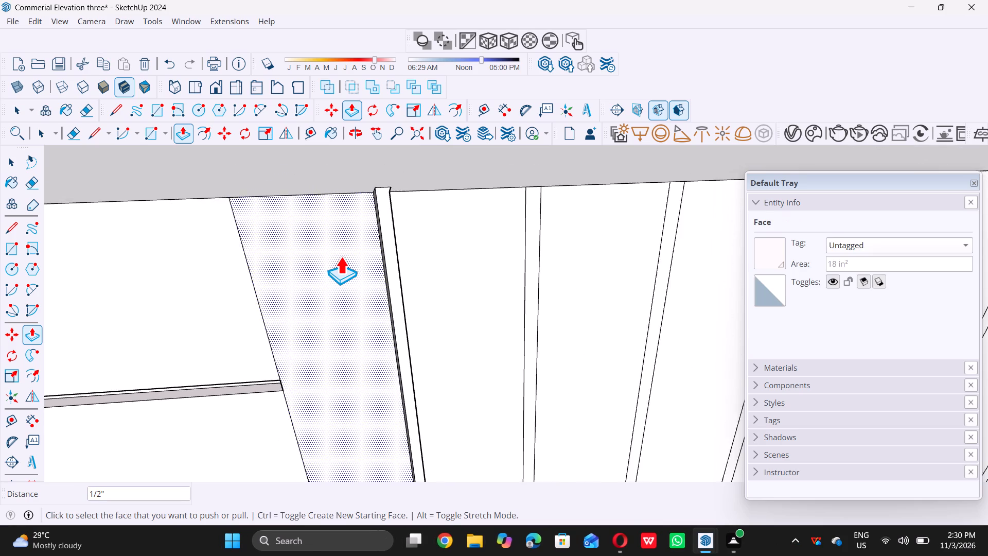
scroll(341, 256, "down", 3)
scroll(471, 232, "up", 5)
left_click(496, 233)
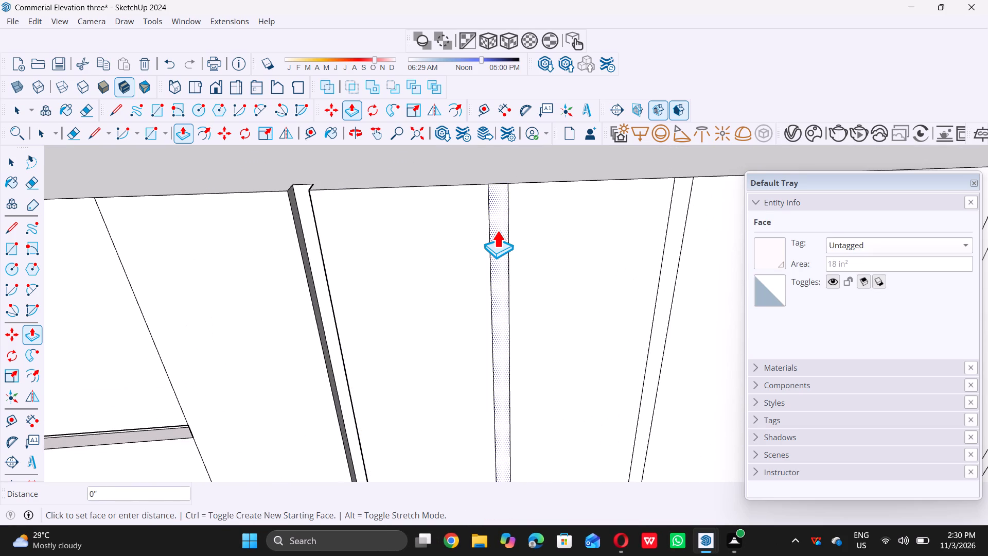
type("0.5")
key("shift+quotedbl")
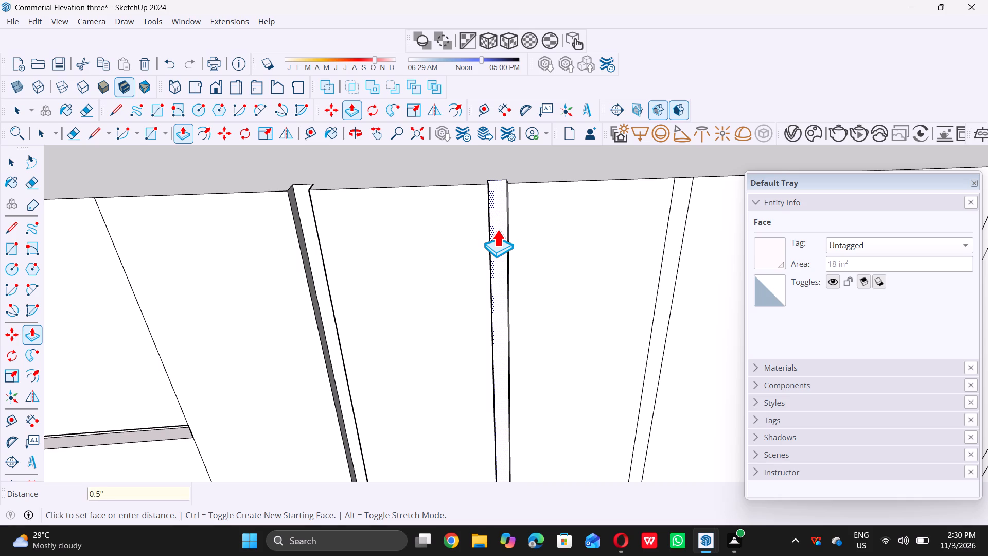
key("Return")
Push/Pull the third and fourth narrow vertical strips above the opening outward by 0.5" each.
scroll(497, 229, "down", 4)
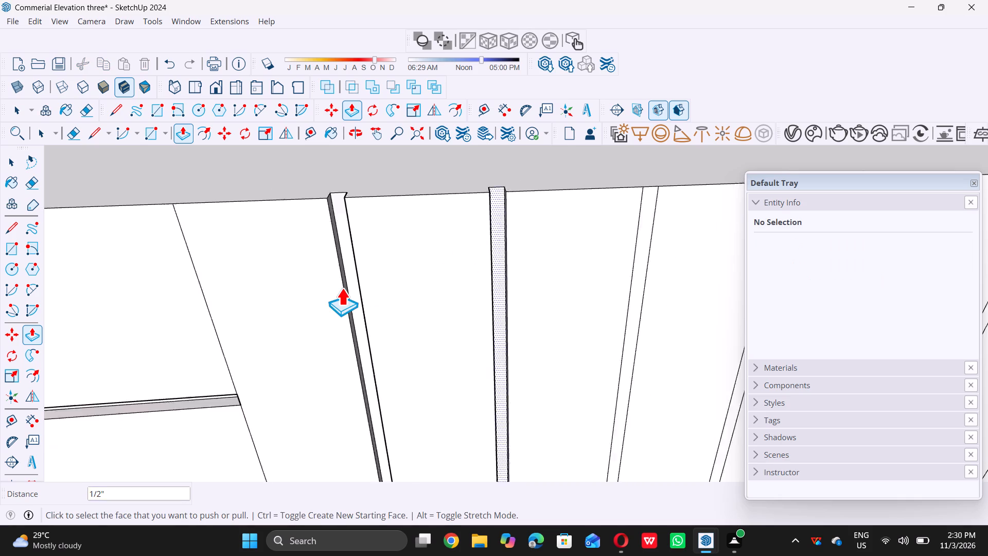
scroll(340, 288, "down", 15)
scroll(455, 296, "up", 3)
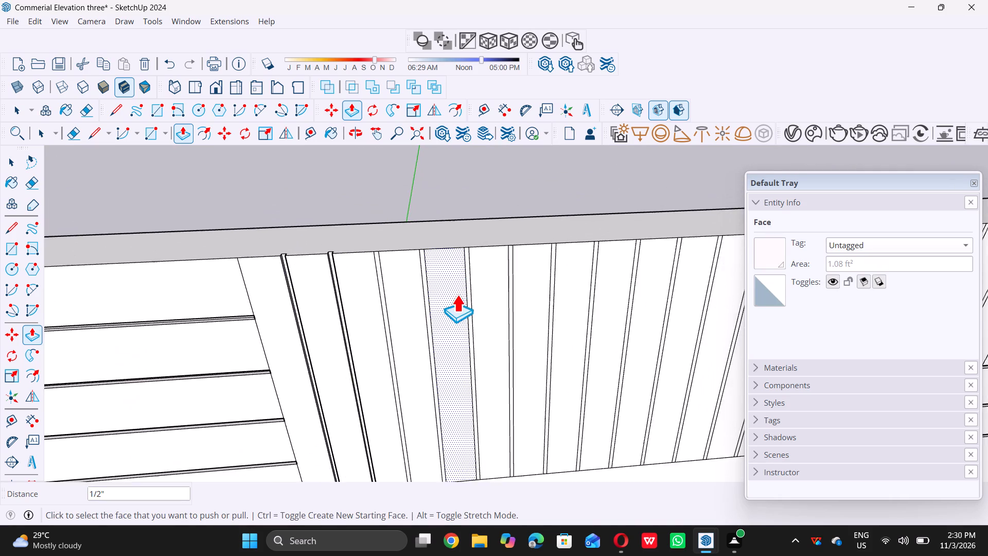
scroll(457, 294, "up", 5)
left_click(325, 257)
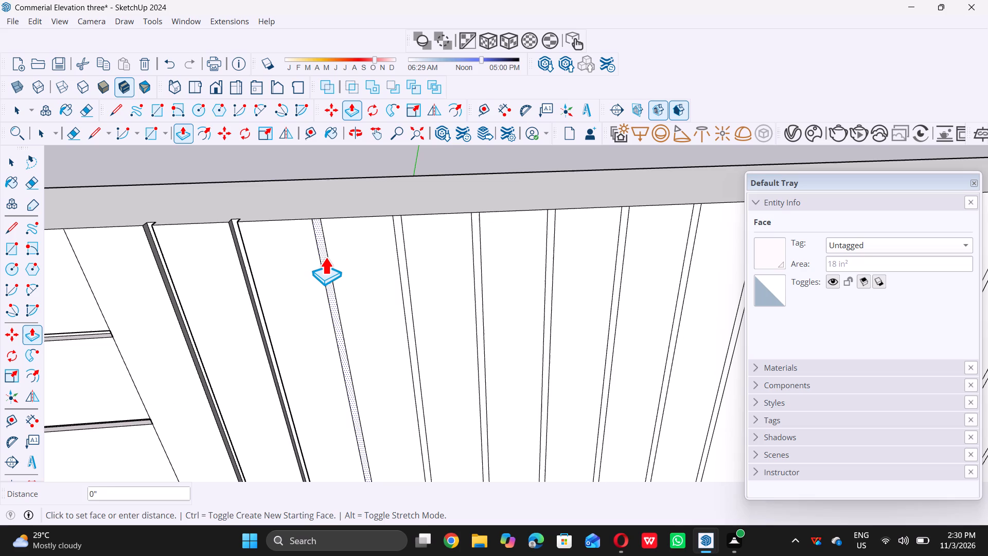
type("0.5")
key("shift+quotedbl")
key("Return")
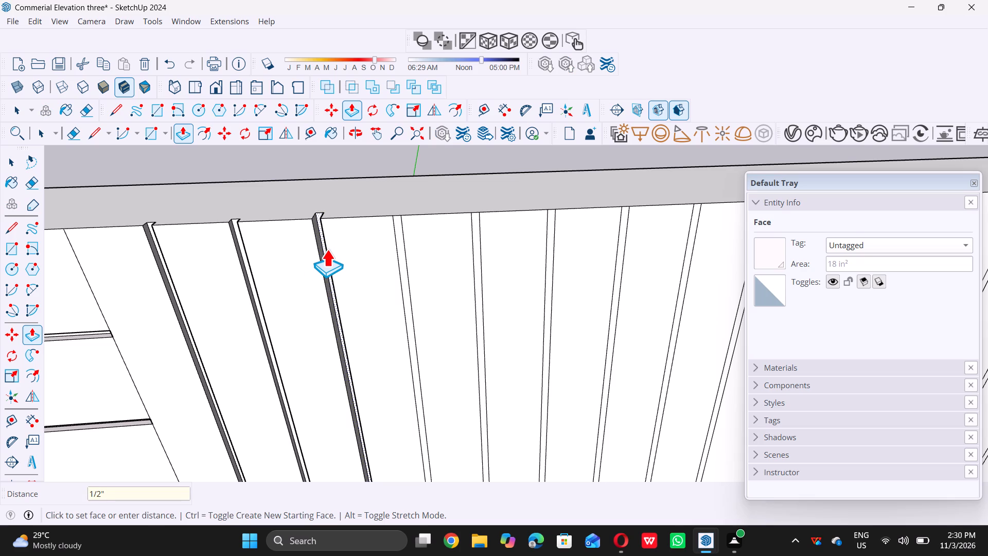
double_click(399, 238)
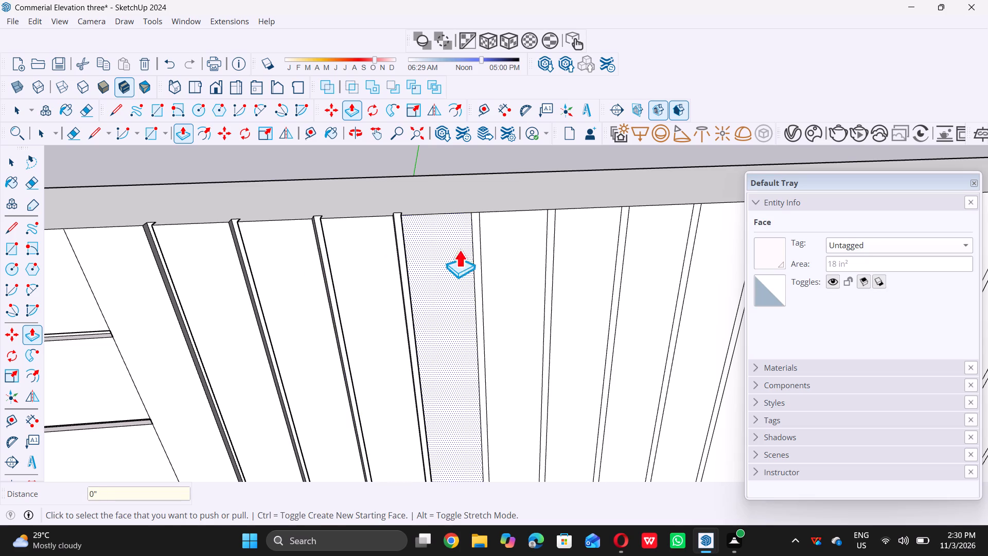
Push/Pull the fifth and sixth narrow vertical strips above the opening outward by 0.5" each.
left_click(475, 253)
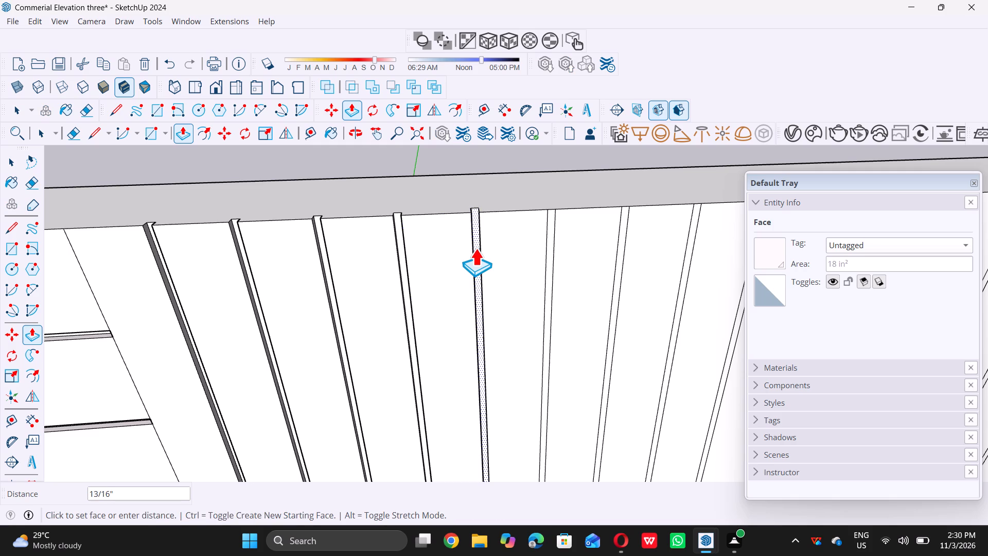
type("0.5")
key("shift+quotedbl")
key("Return")
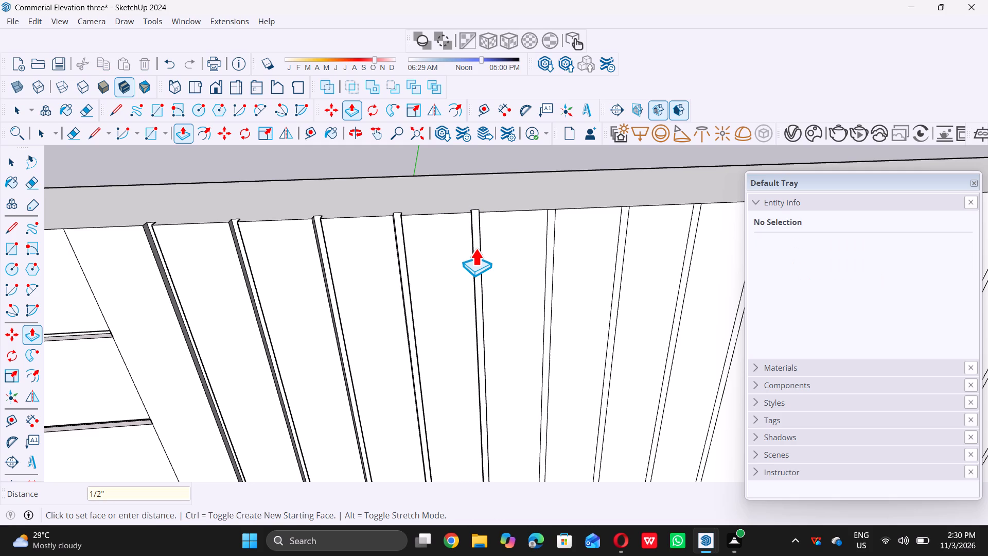
left_click(549, 247)
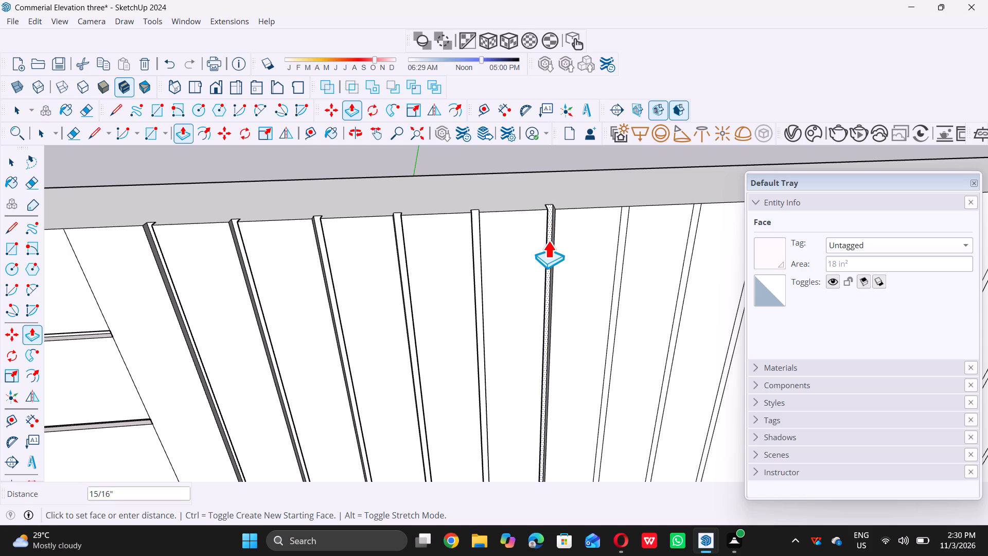
type("0.5")
key("shift+quotedbl")
key("Return")
Push/Pull the seventh and eighth narrow vertical strips above the opening outward by 0.5" each.
scroll(478, 279, "down", 5)
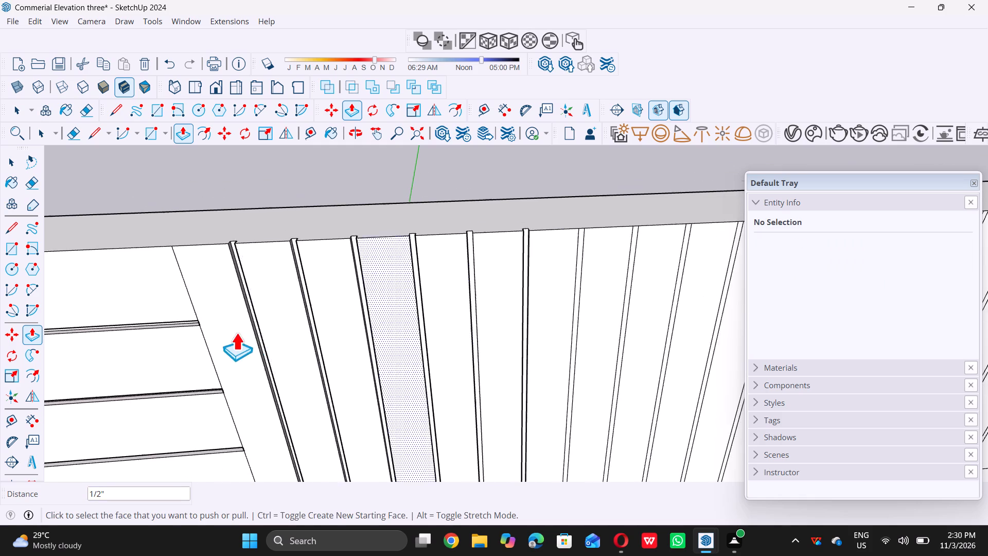
scroll(236, 333, "down", 13)
scroll(358, 315, "up", 4)
scroll(312, 299, "up", 4)
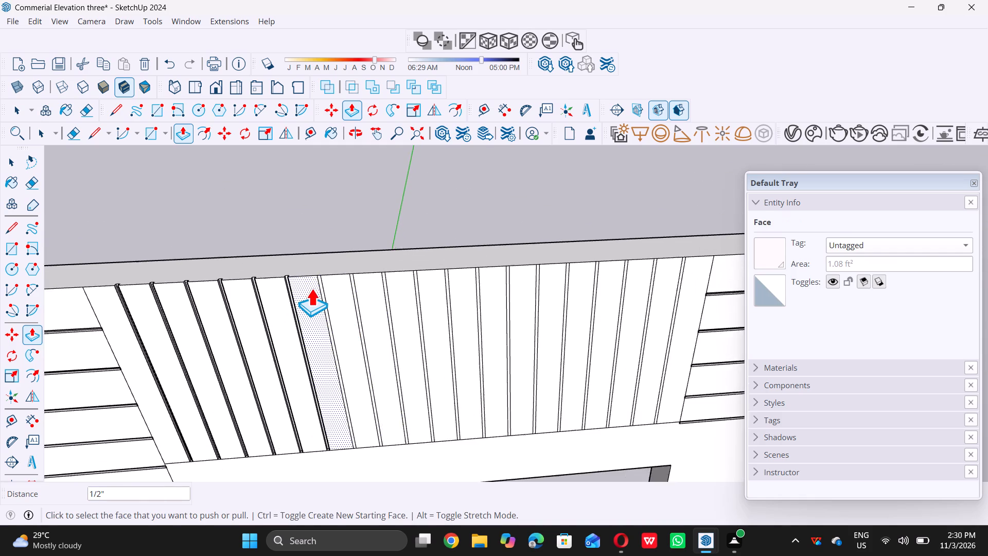
scroll(311, 288, "up", 6)
double_click(330, 285)
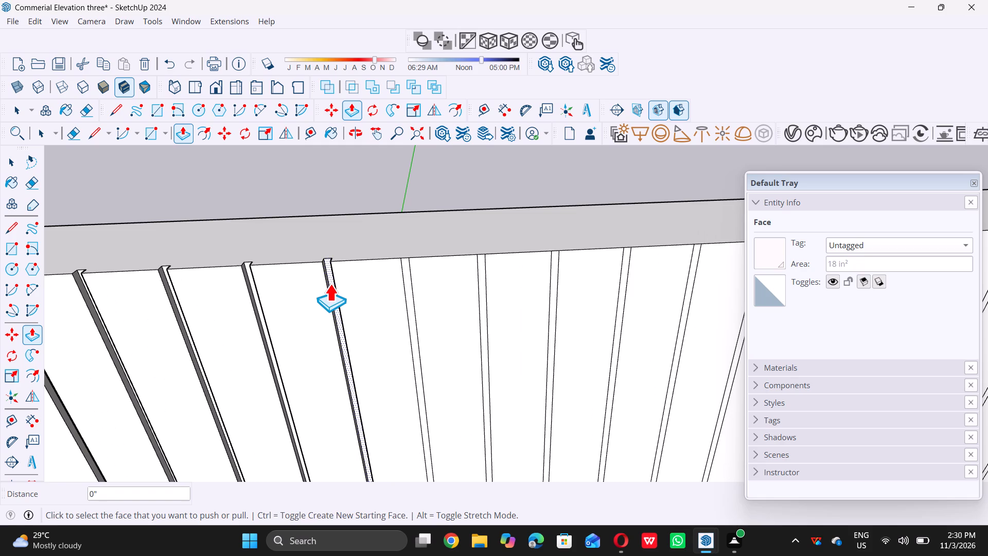
double_click(409, 303)
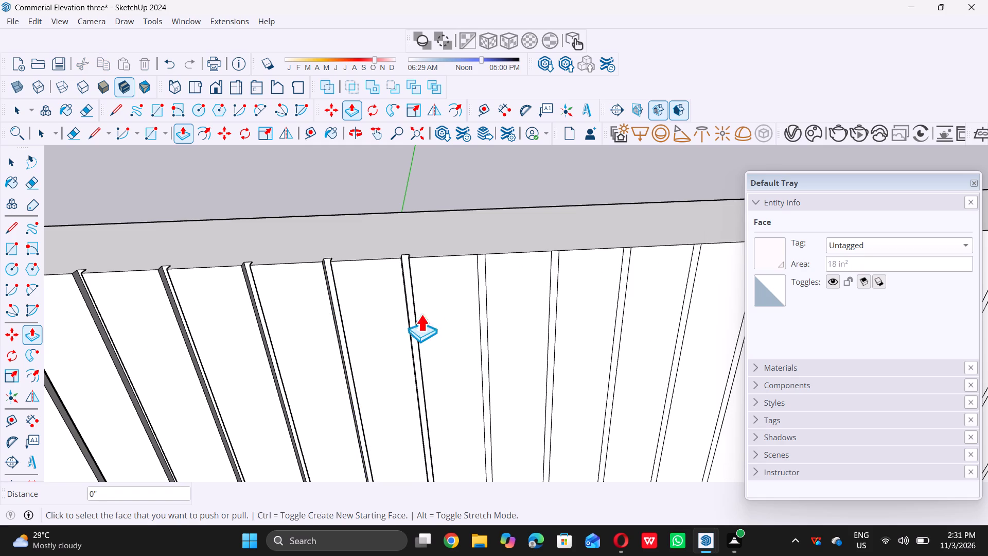
Push/Pull the ninth and tenth narrow vertical strips above the opening outward by 0.5" each.
left_click(484, 338)
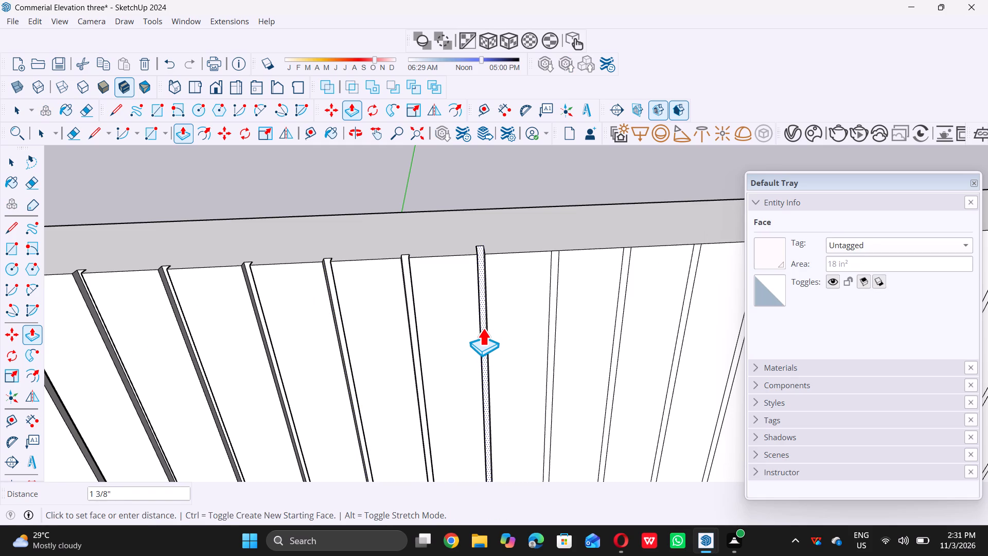
type("0.5")
key("shift+quotedbl")
key("Return")
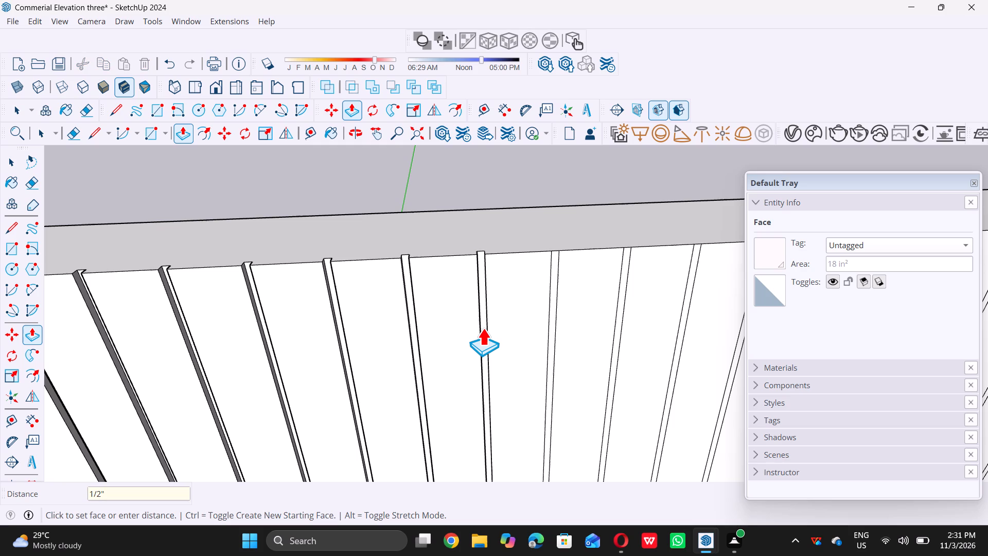
left_click(552, 318)
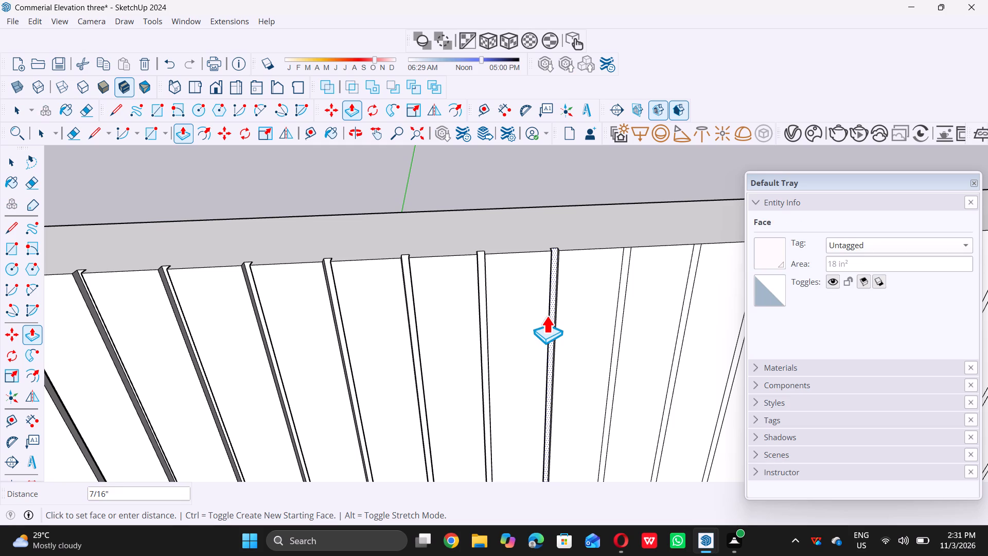
type("0.5")
key("shift+quotedbl")
key("Return")
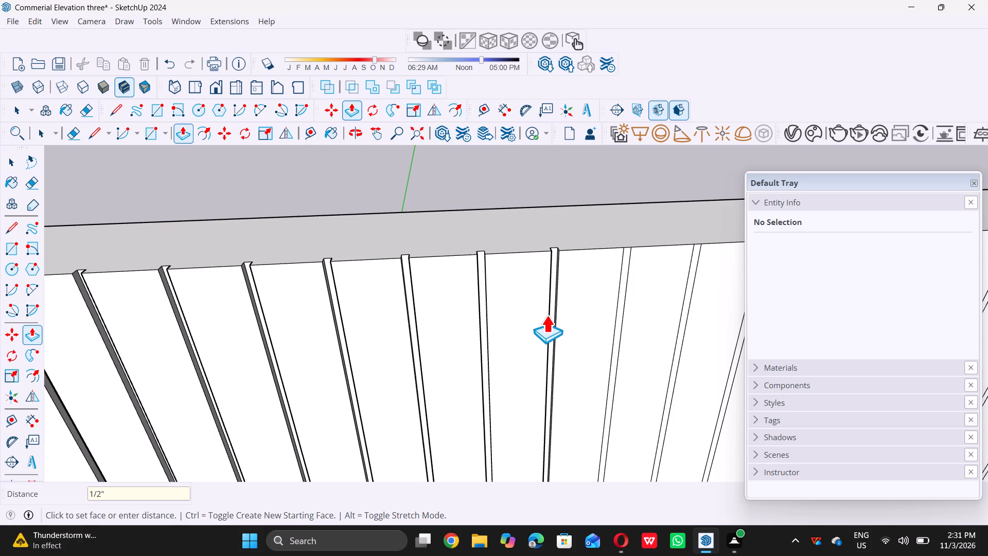
Push/Pull the eleventh and twelfth narrow vertical strips above the opening outward by 0.5" each.
scroll(546, 315, "down", 5)
scroll(464, 342, "down", 15)
scroll(493, 344, "up", 5)
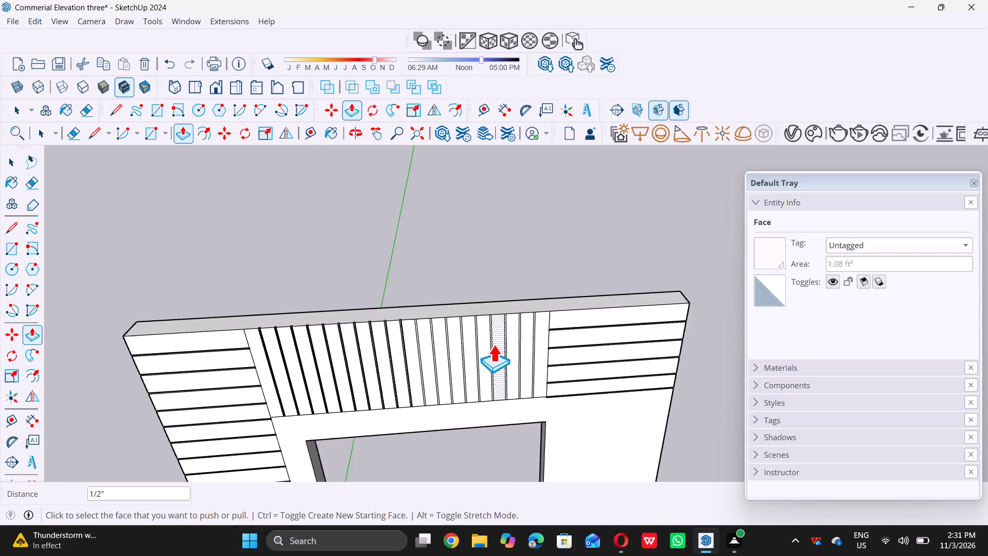
scroll(394, 322, "up", 9)
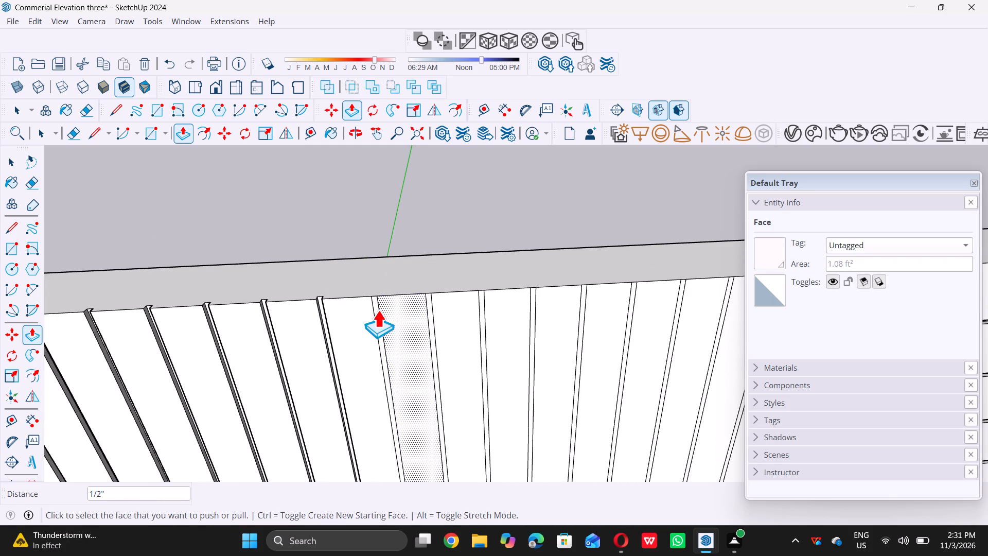
left_click(378, 310)
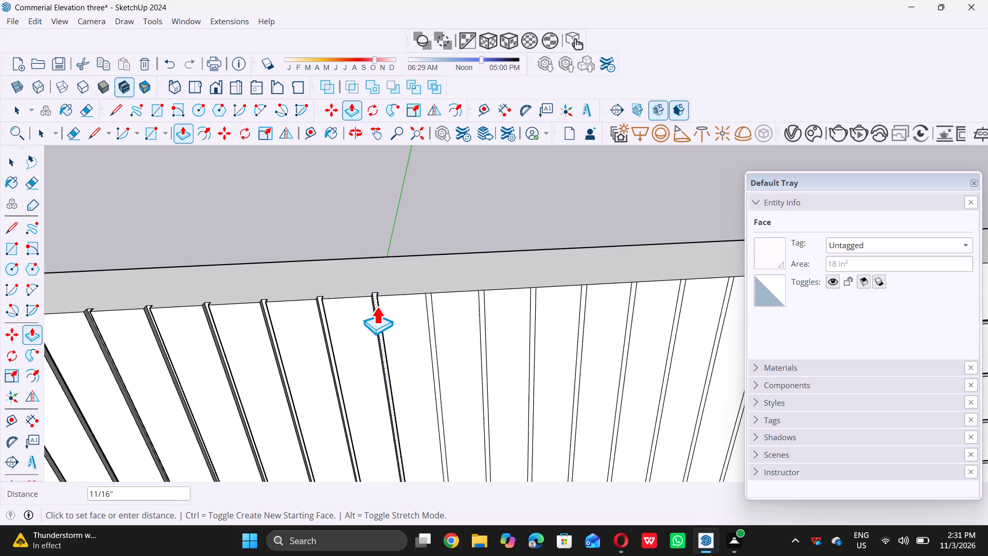
type("0.5")
key("shift+quotedbl")
key("Return")
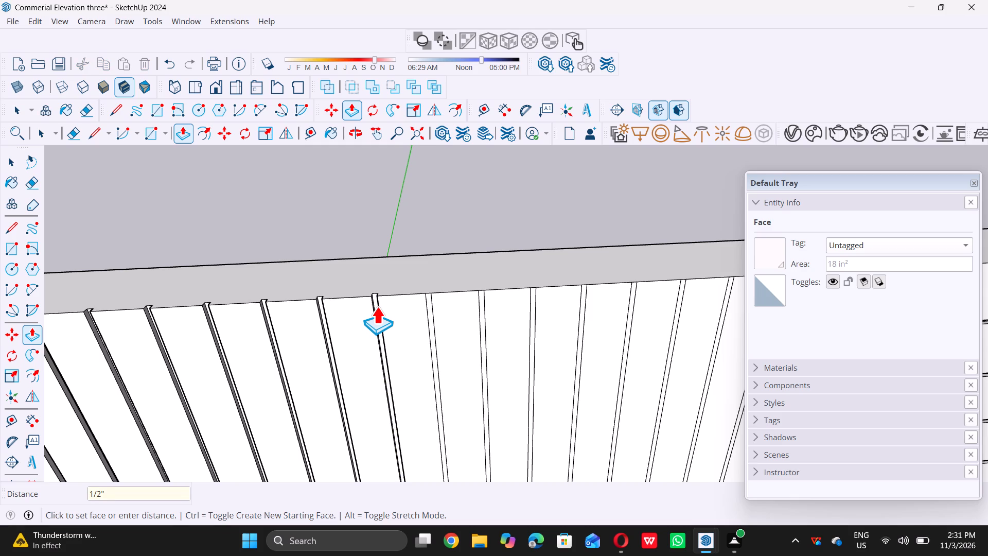
left_click(431, 320)
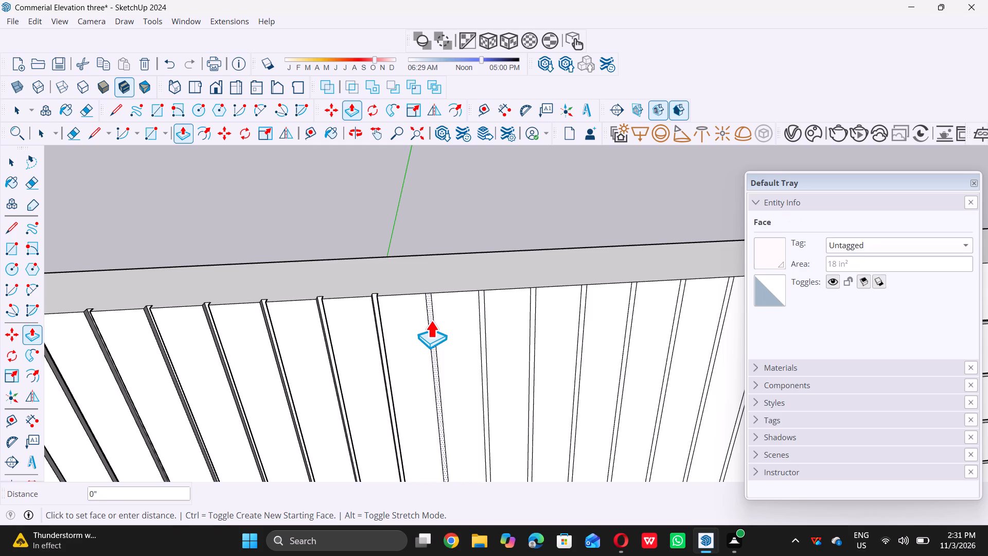
type("0.5")
key("shift+quotedbl")
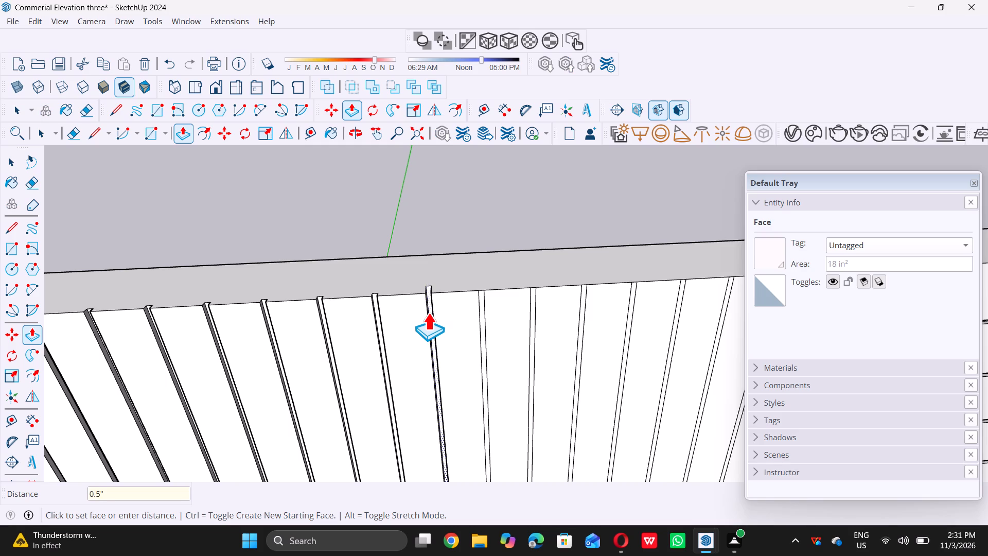
key("Return")
Push/Pull the thirteenth and fourteenth narrow vertical strips above the opening outward by 0.5" each.
scroll(428, 312, "down", 8)
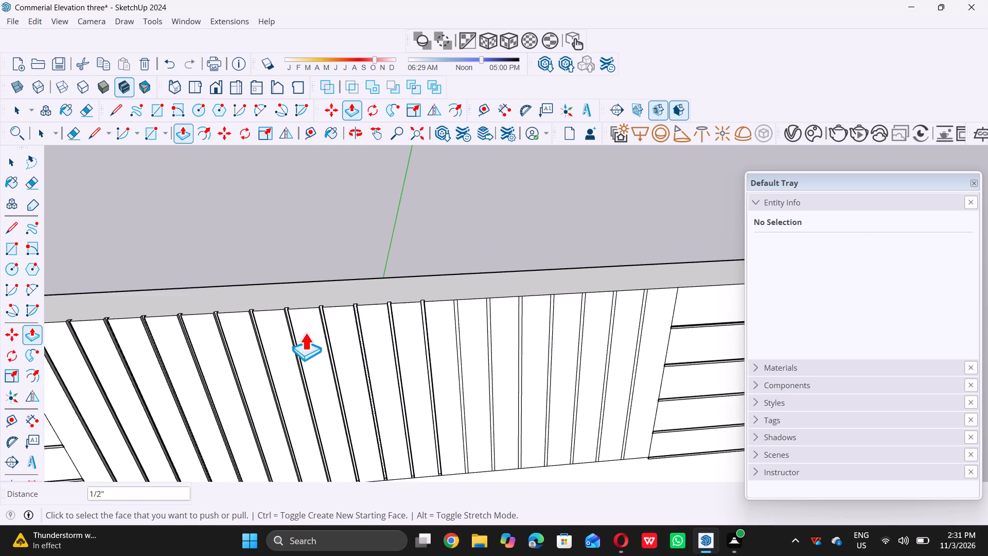
scroll(305, 333, "down", 3)
scroll(411, 319, "up", 14)
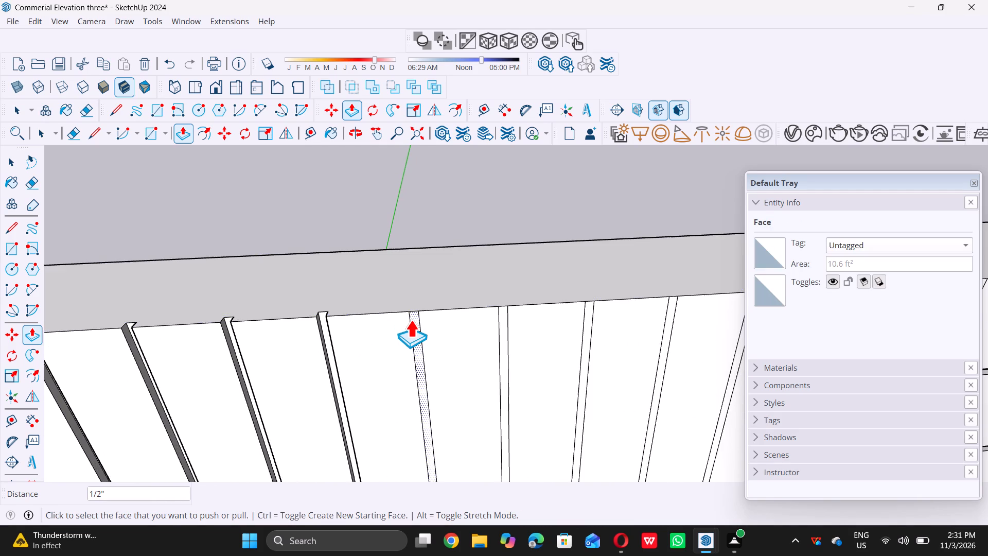
double_click(414, 326)
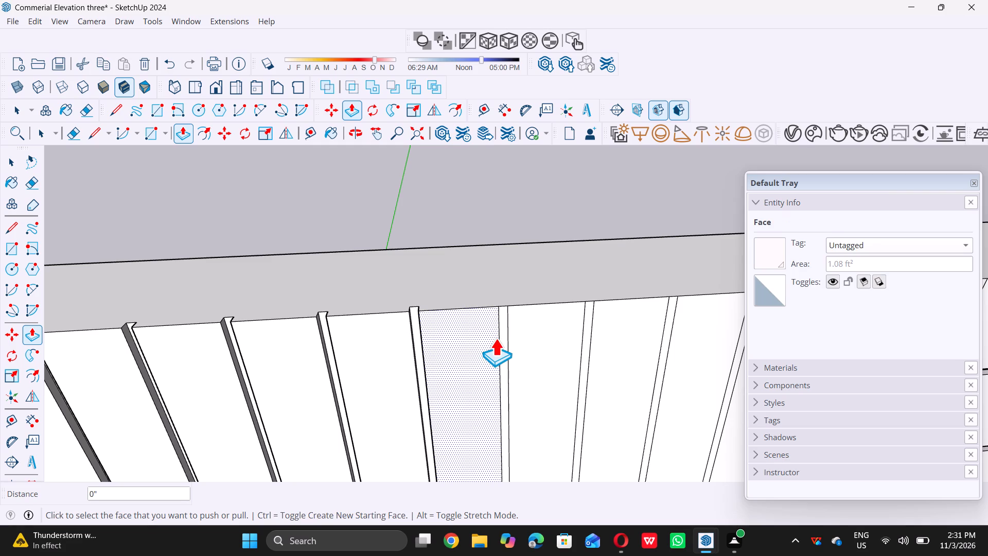
left_click(501, 338)
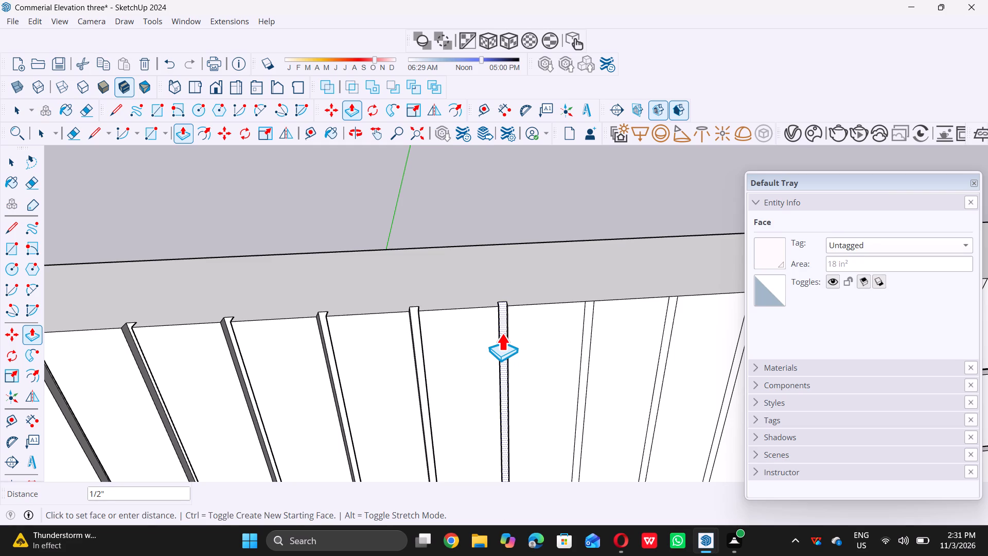
type("0.5")
key("shift+quotedbl")
key("Return")
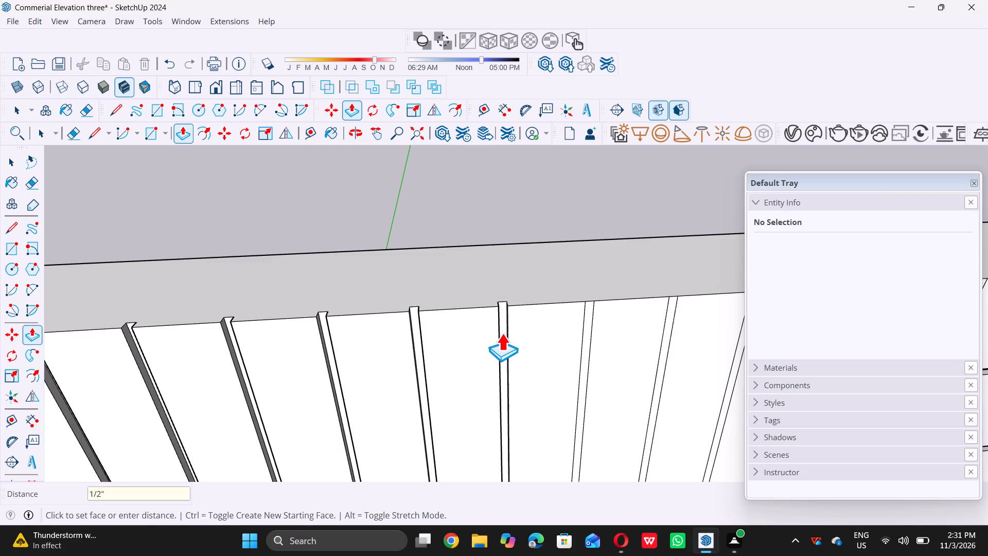
Repeat the 1/2" outward Push/Pull on the fifteenth narrow vertical strip above the opening.
scroll(502, 333, "down", 15)
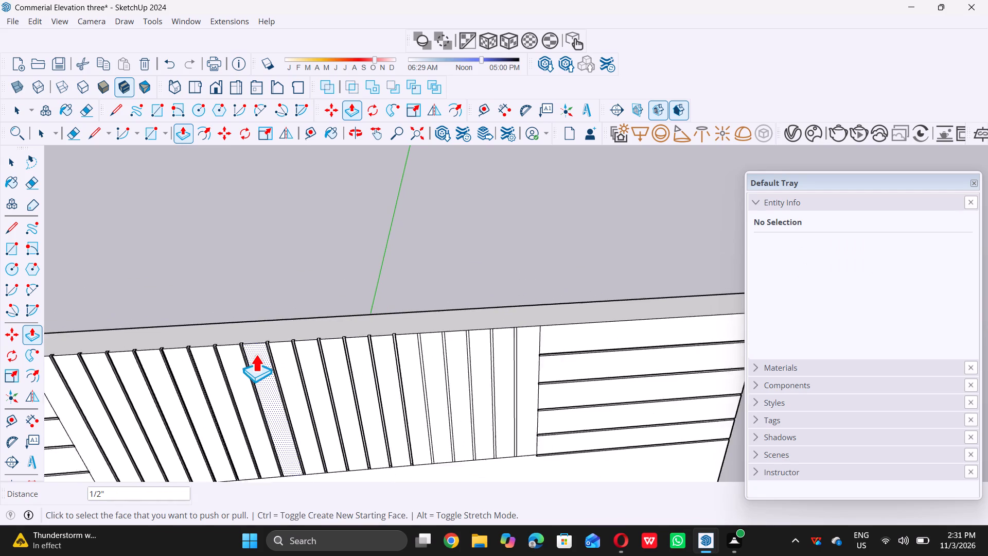
scroll(426, 333, "up", 4)
scroll(389, 356, "up", 5)
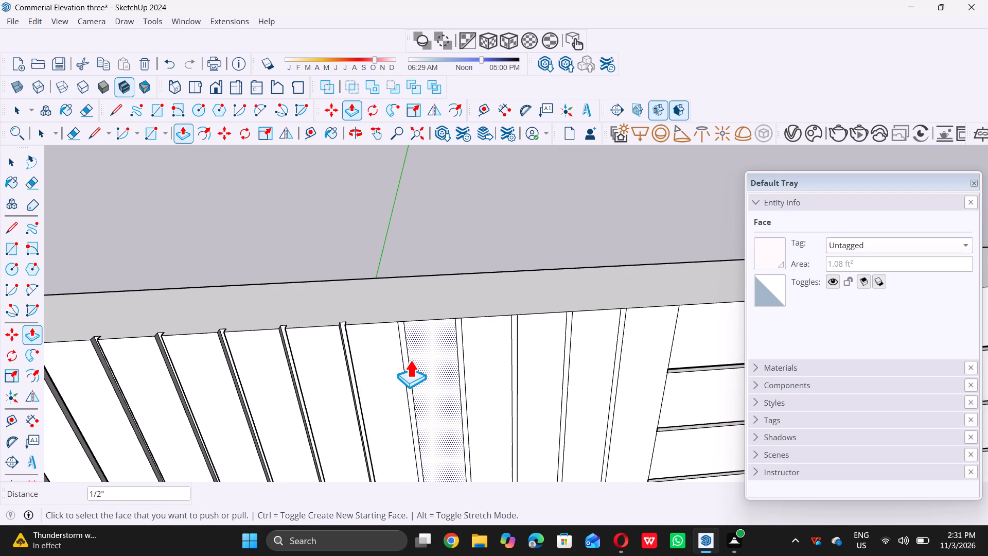
triple_click(405, 358)
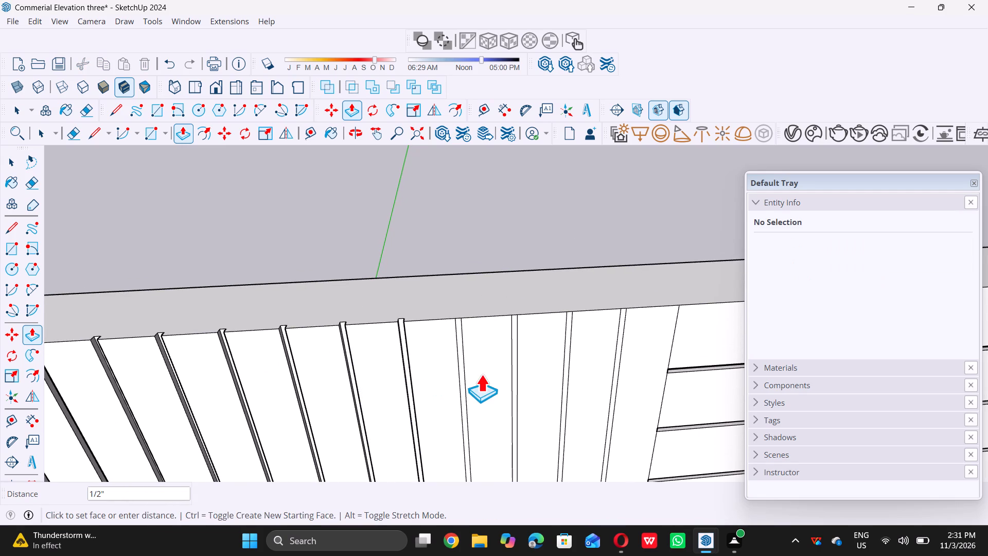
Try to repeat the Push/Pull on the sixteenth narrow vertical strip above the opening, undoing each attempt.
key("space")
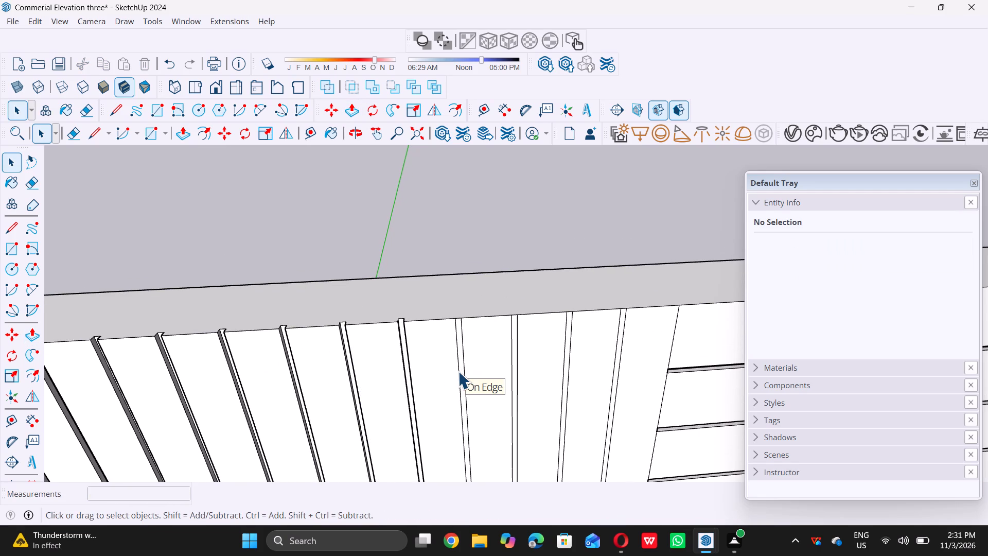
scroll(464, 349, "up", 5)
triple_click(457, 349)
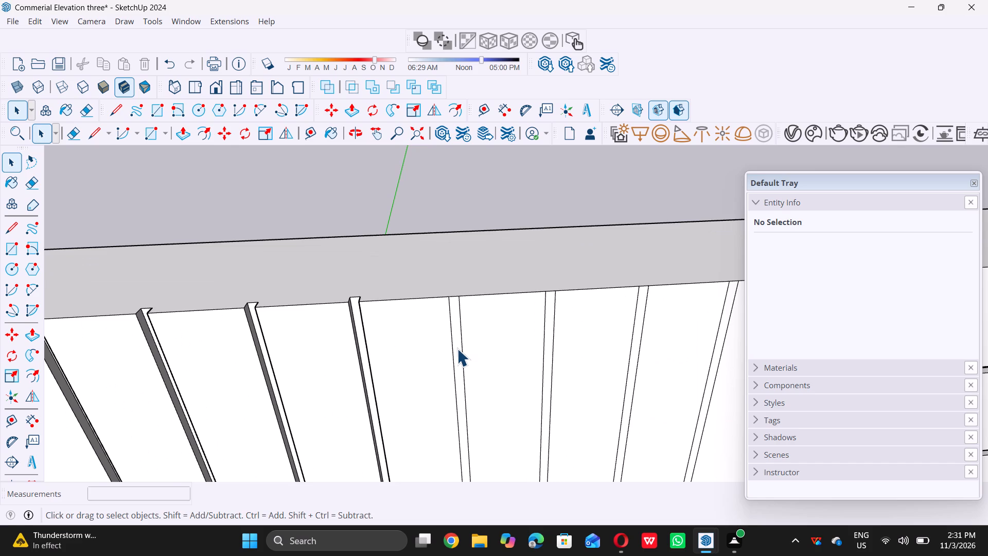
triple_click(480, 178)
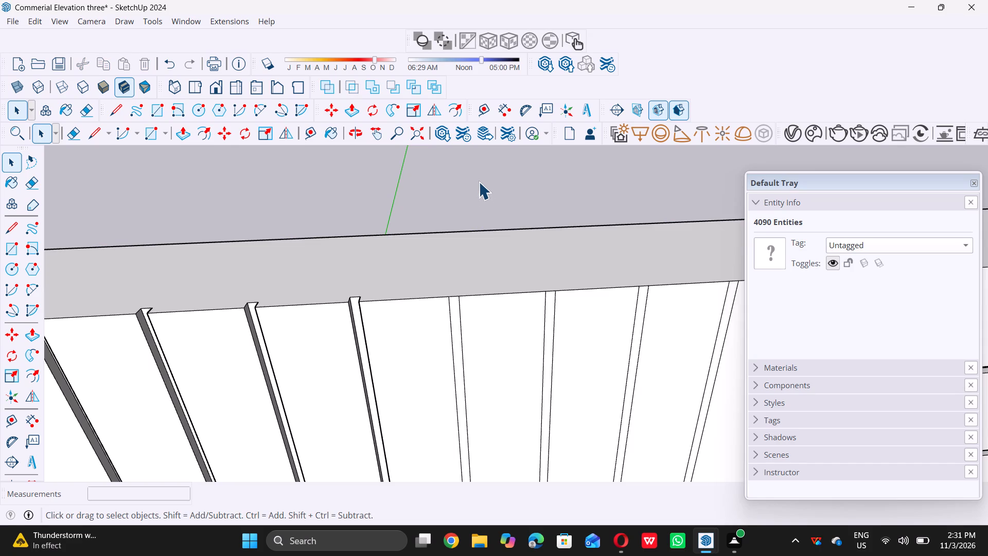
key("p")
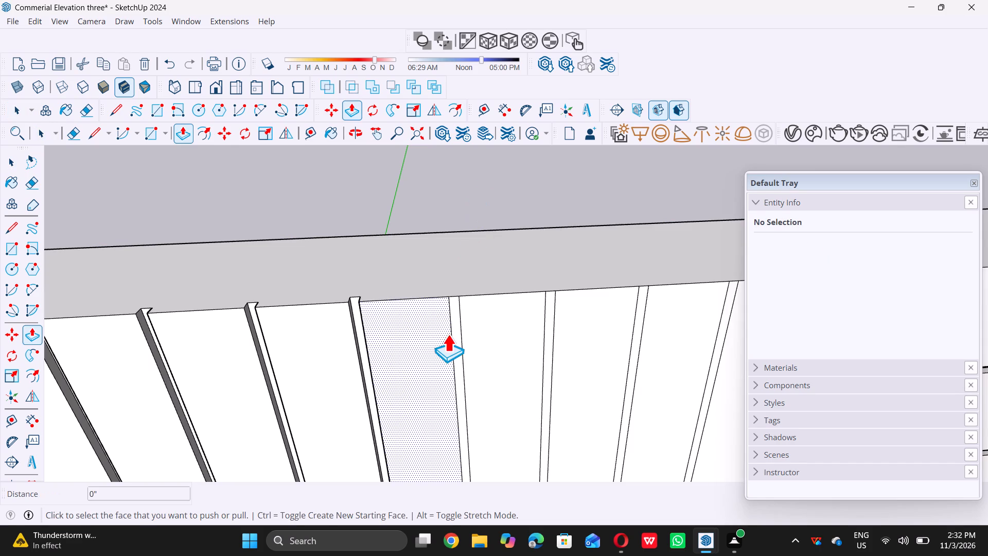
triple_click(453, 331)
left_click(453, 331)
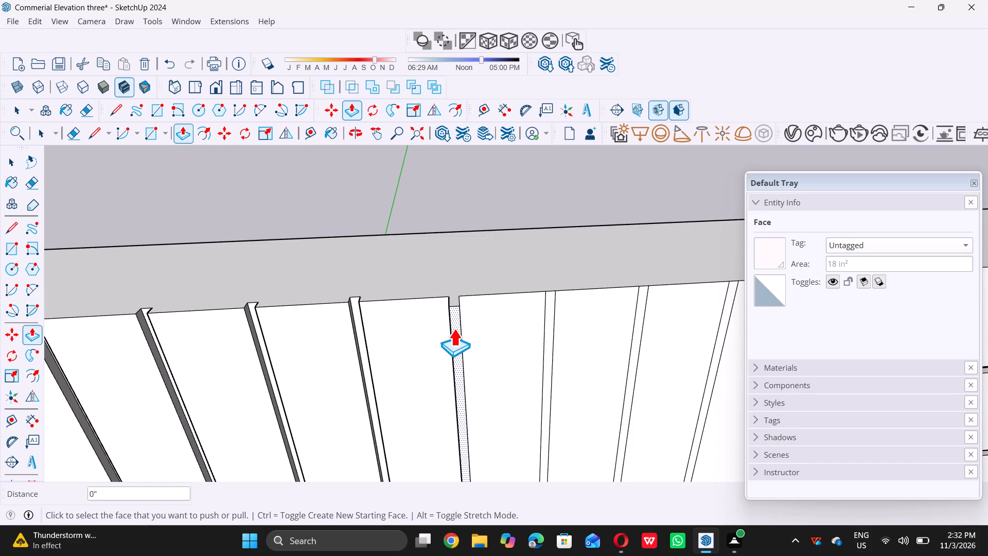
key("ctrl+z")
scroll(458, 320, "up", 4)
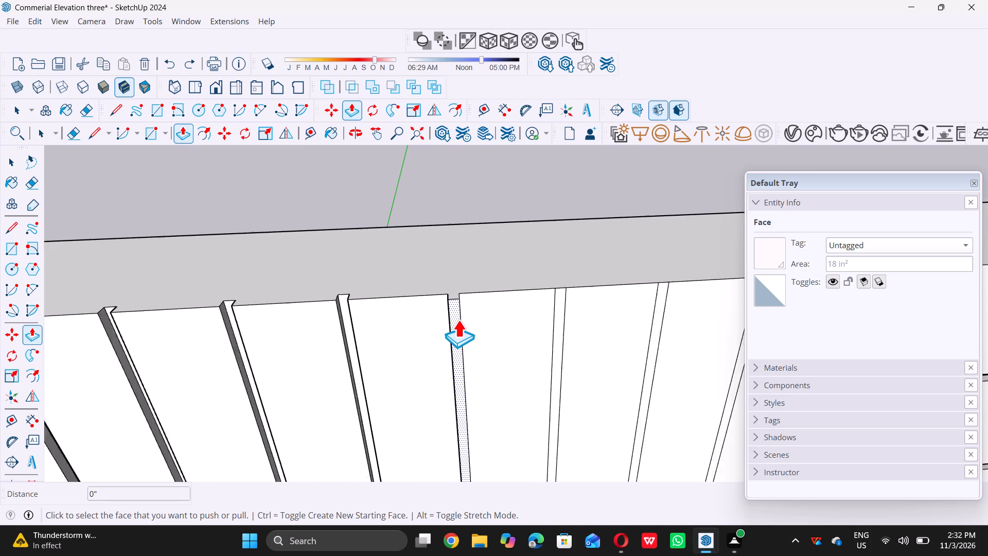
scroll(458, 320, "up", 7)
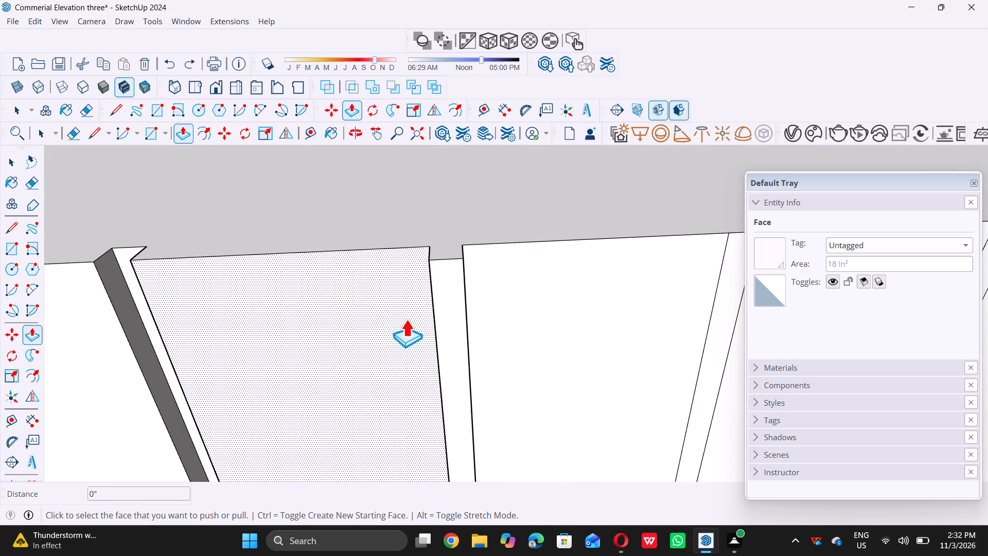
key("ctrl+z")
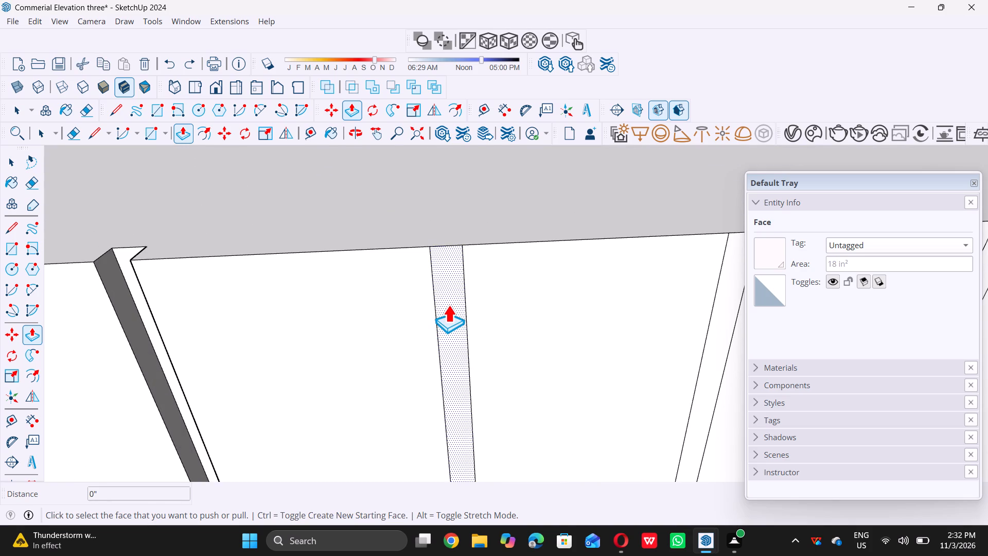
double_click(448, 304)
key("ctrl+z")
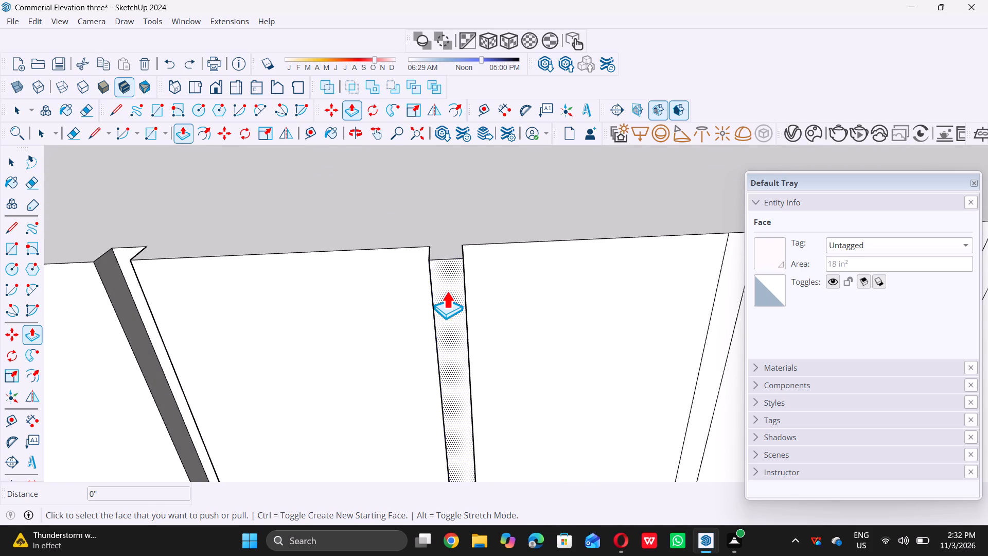
Push/Pull the sixteenth narrow vertical strip above the opening outward by 0.5".
scroll(447, 291, "down", 5)
middle_click_drag(444, 300, 430, 346)
left_click(453, 296)
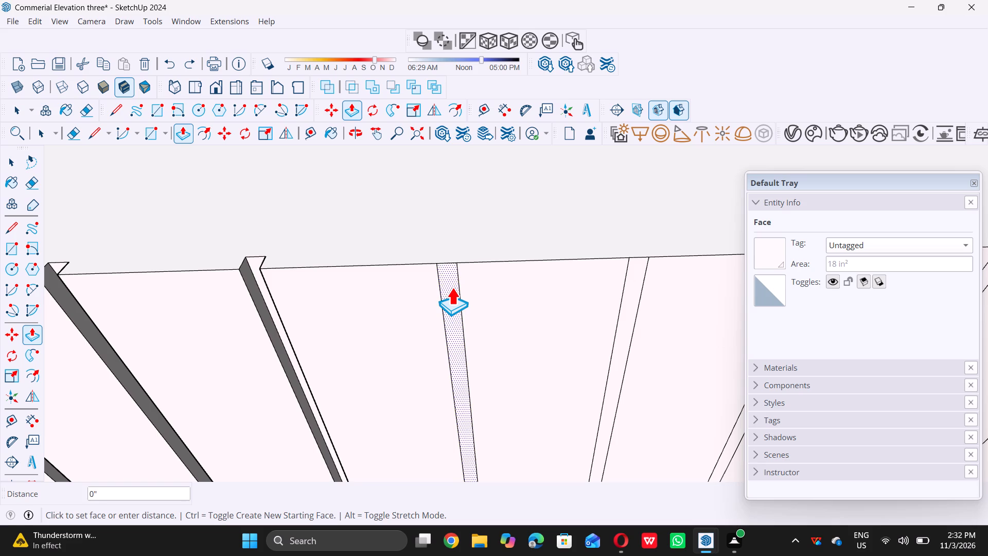
type("0.5")
key("shift+quotedbl")
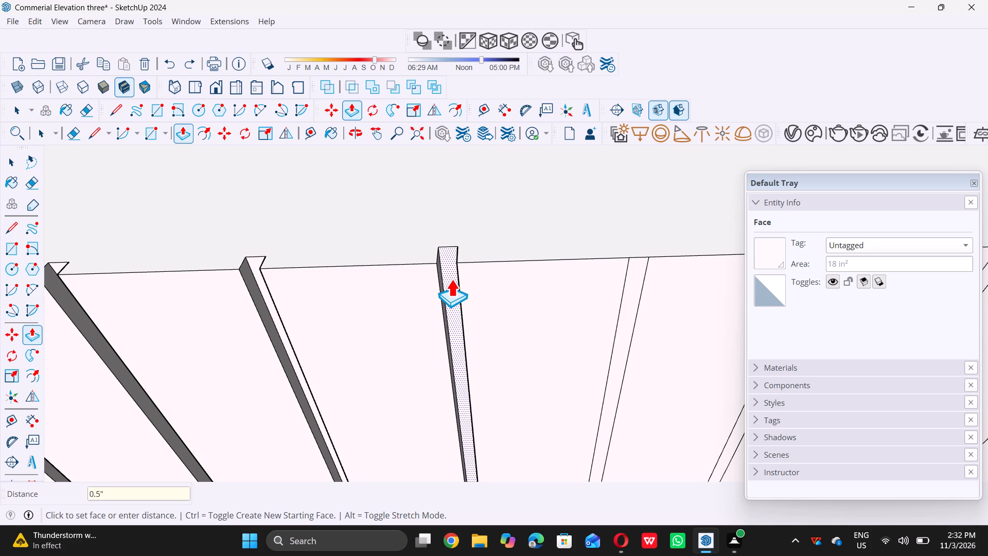
key("Return")
Push/Pull the seventeenth and eighteenth narrow vertical strips above the opening outward by 0.5" each.
scroll(451, 279, "down", 4)
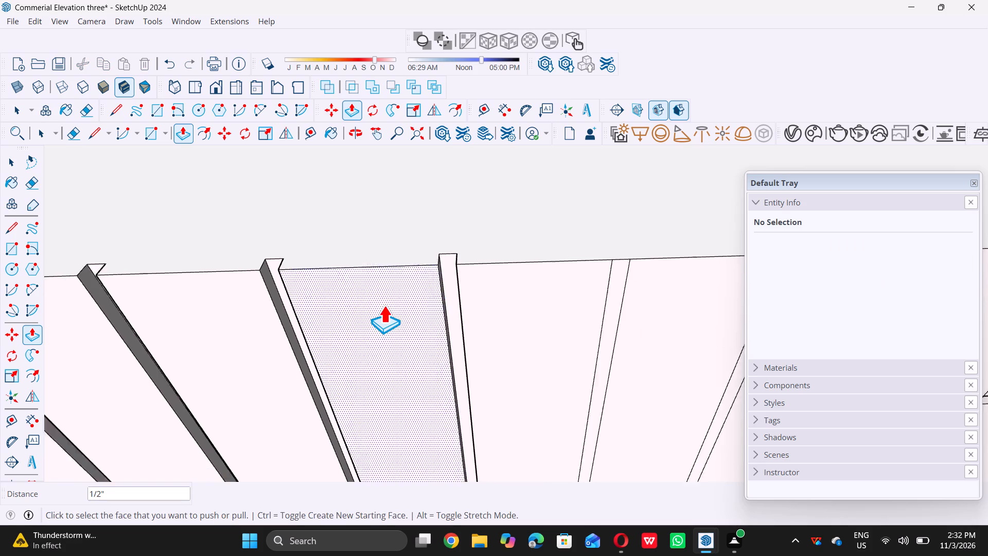
scroll(384, 305, "down", 13)
scroll(394, 306, "up", 7)
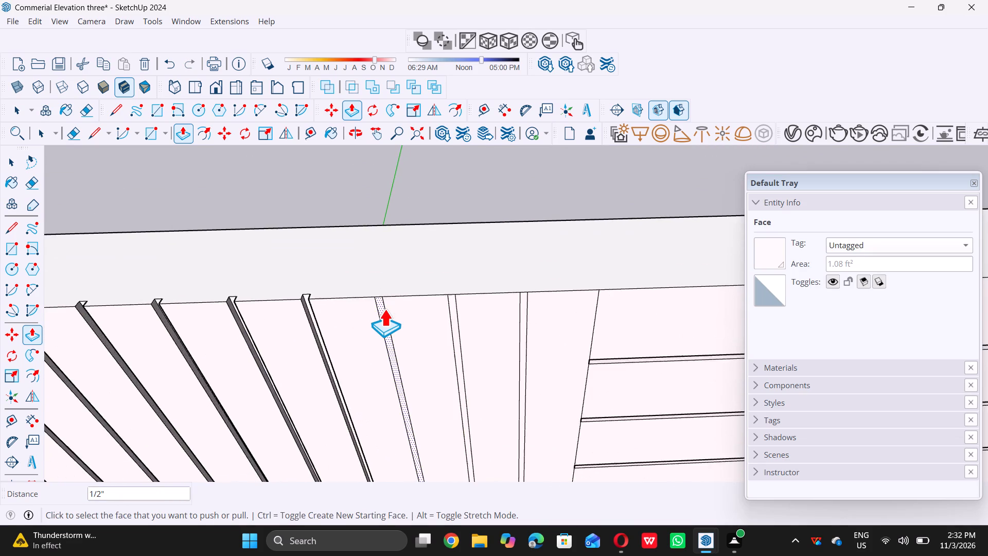
scroll(384, 309, "up", 2)
left_click(383, 310)
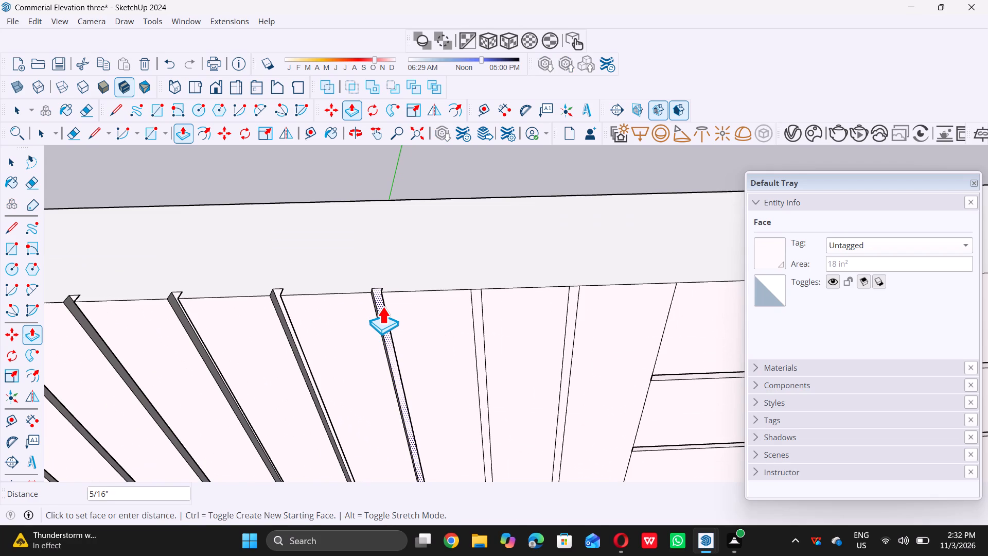
type("0.5")
key("shift+quotedbl")
key("Return")
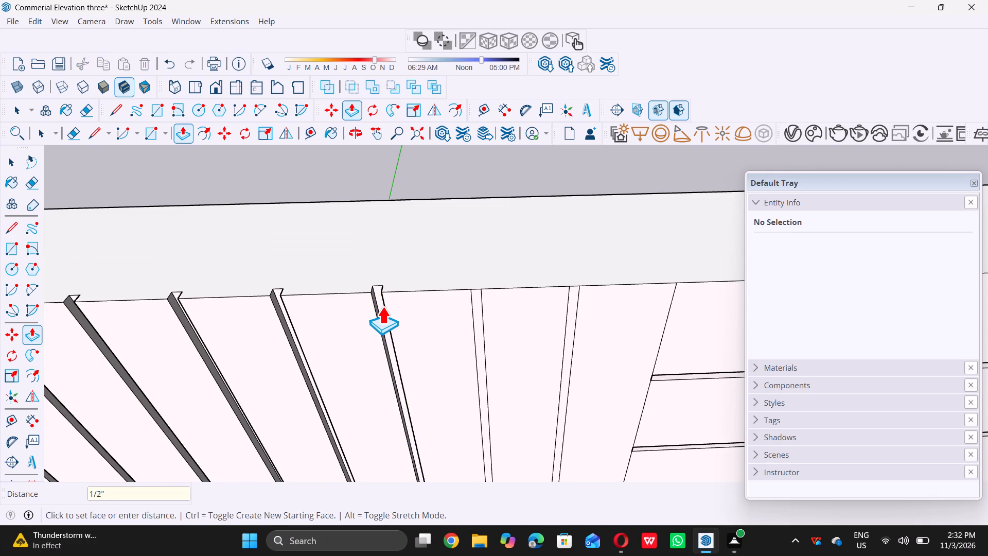
left_click(475, 329)
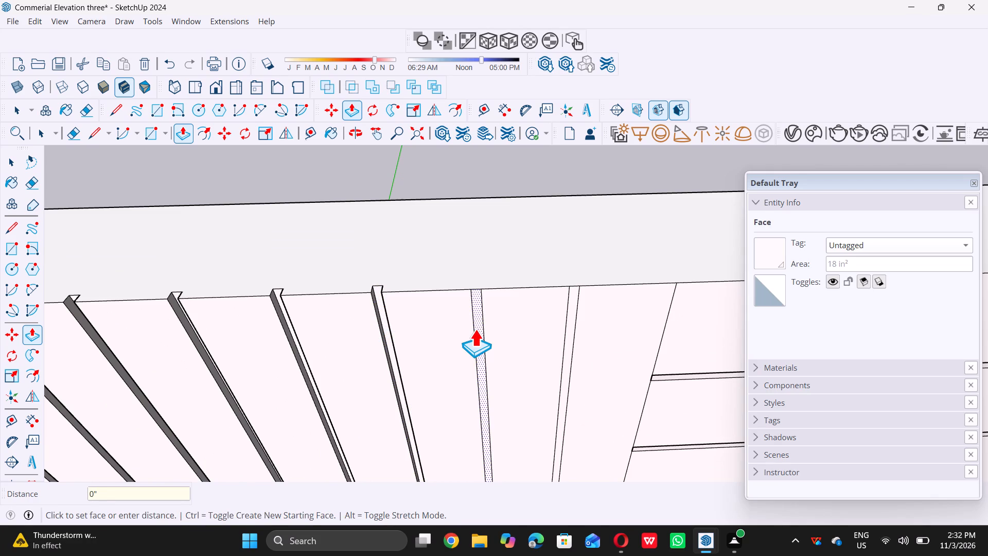
key("0")
type(".5")
key("shift+quotedbl")
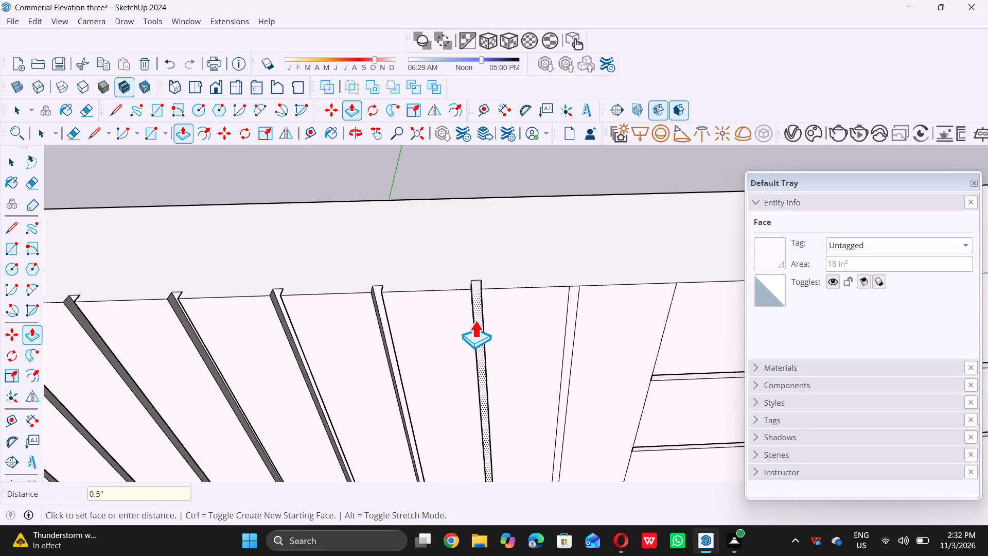
key("Return")
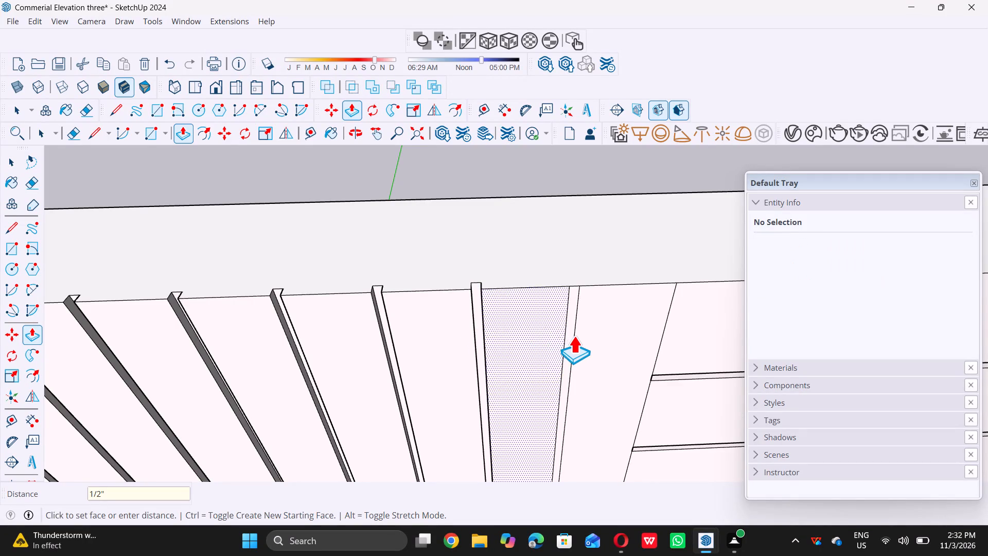
Push/Pull the nineteenth narrow vertical strip above the opening outward by 0.5".
left_click(574, 336)
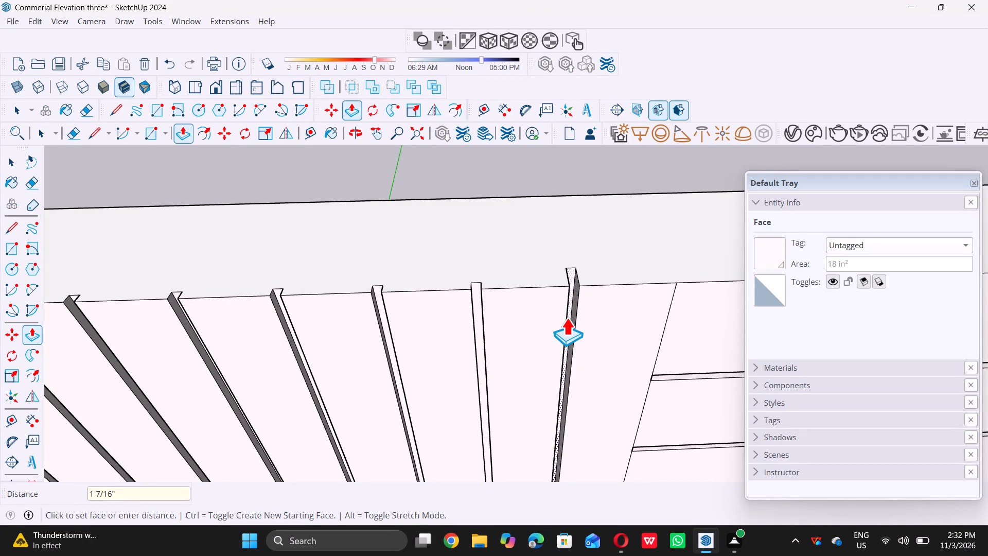
type("0.5")
key("shift+quotedbl")
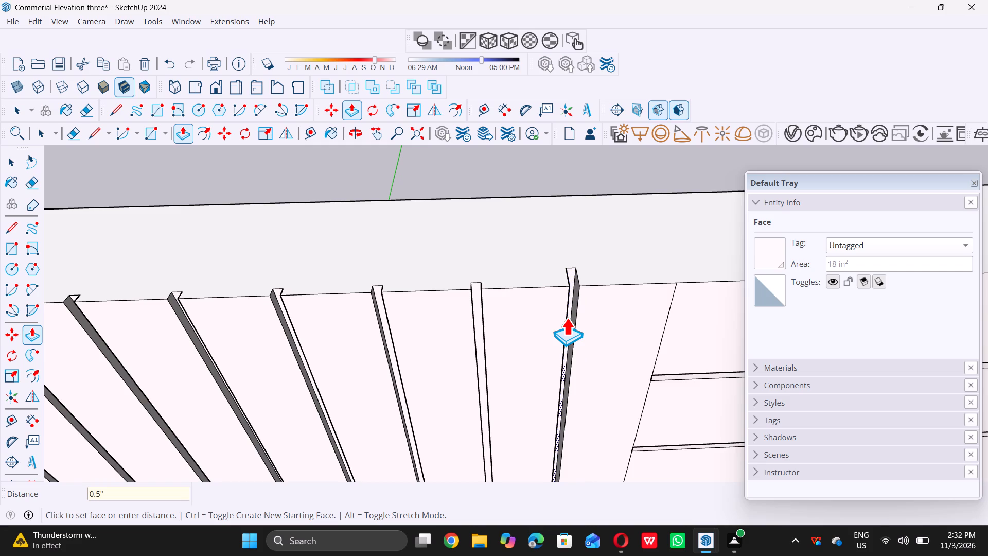
key("Return")
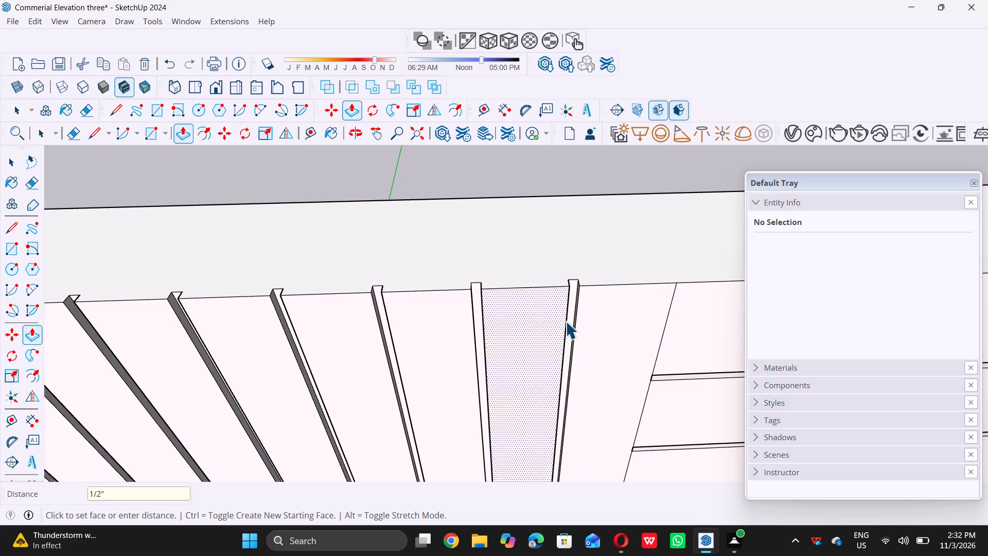
key("space")
Show the full front elevation and open the materials library.
scroll(566, 321, "down", 20)
scroll(566, 321, "down", 10)
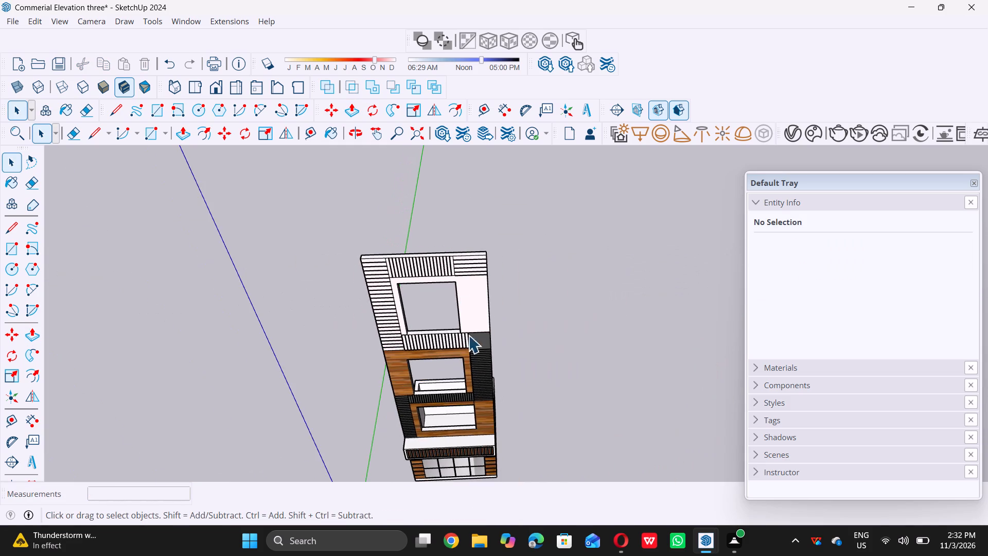
middle_click_drag(466, 338, 465, 262)
scroll(465, 260, "up", 1)
middle_click_drag(468, 310, 474, 270)
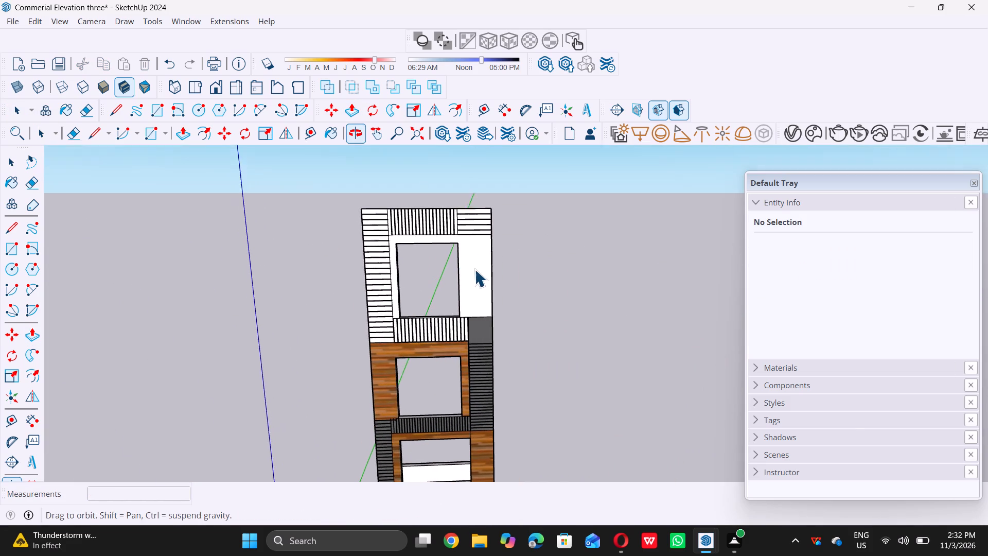
scroll(475, 270, "down", 5)
middle_click_drag(472, 333, 472, 307)
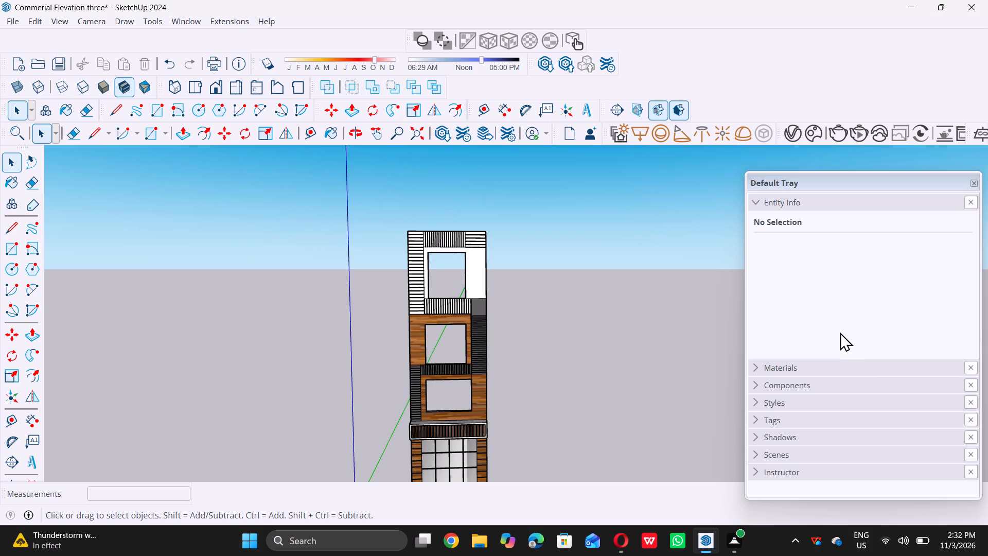
scroll(839, 330, "down", 3)
scroll(839, 329, "up", 5)
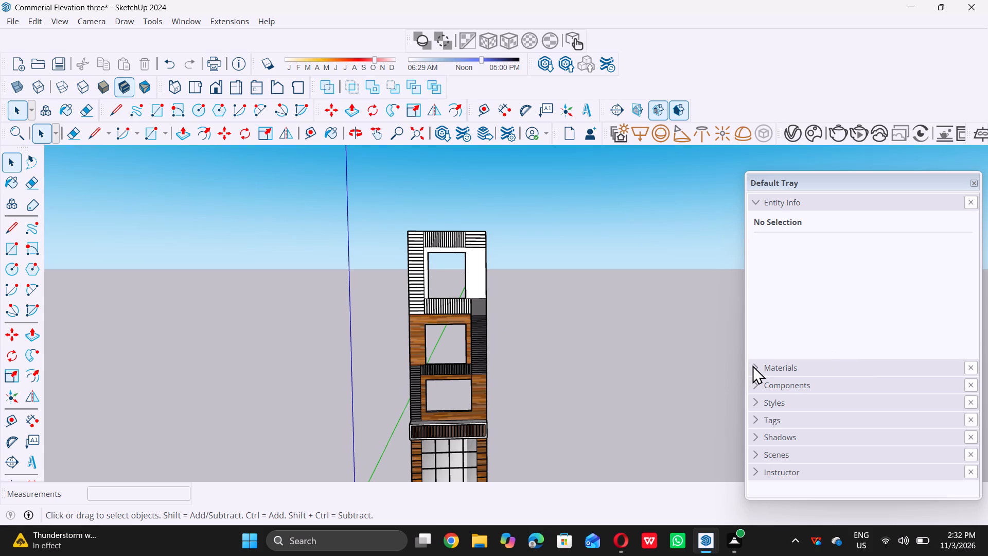
double_click(753, 365)
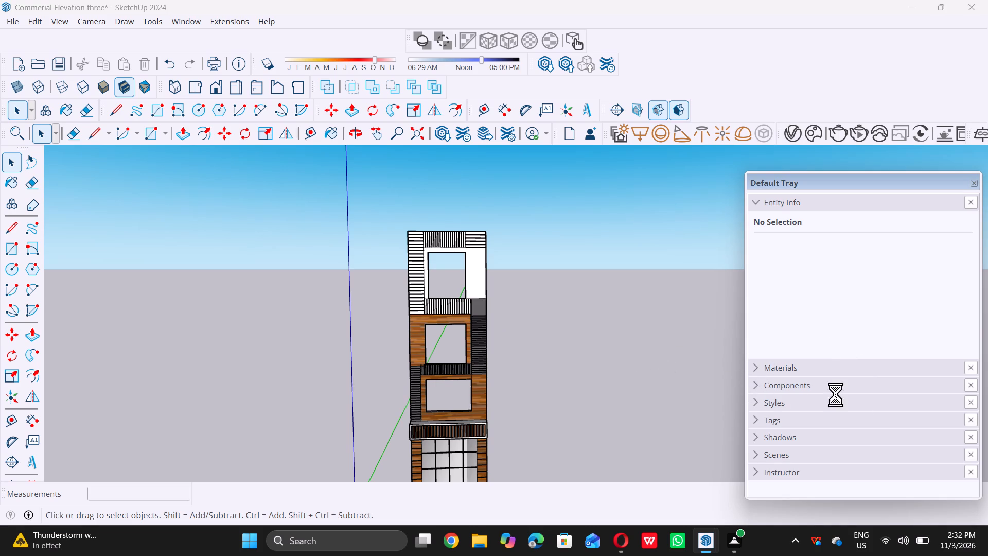
left_click(754, 368)
scroll(543, 371, "down", 9)
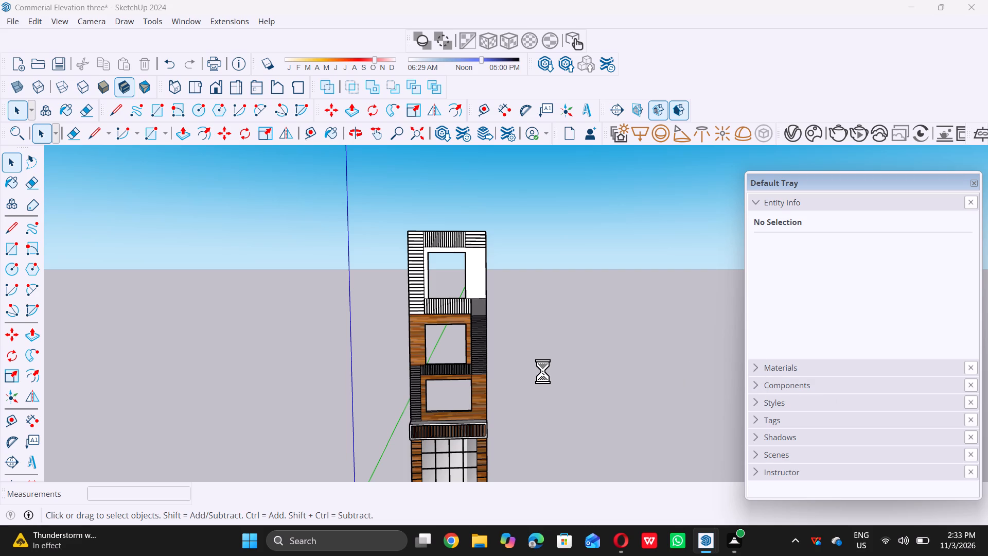
Save the model.
key("ctrl+s")
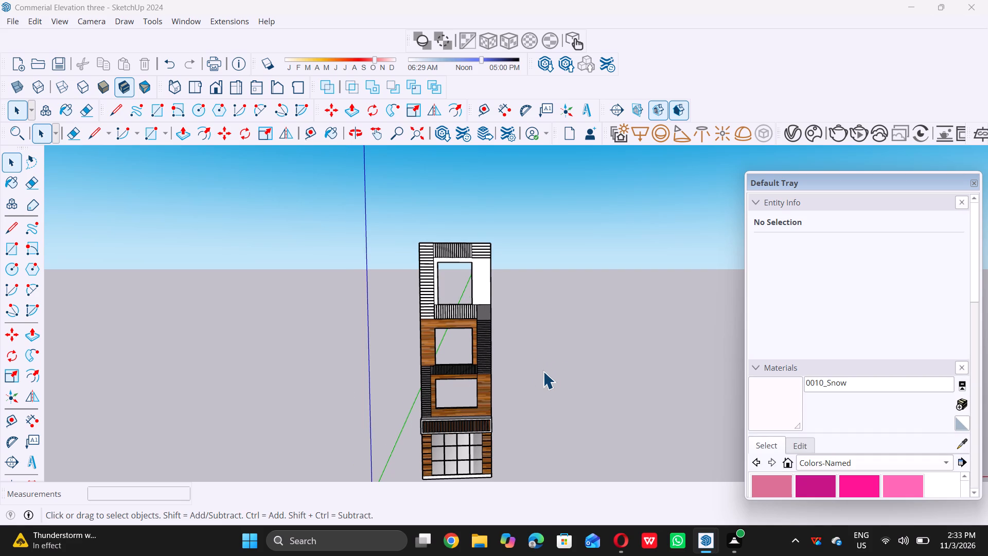
Paint the plain wall face around the top-floor opening with Wood Floor Dark from the Wood collection.
scroll(818, 398, "down", 3)
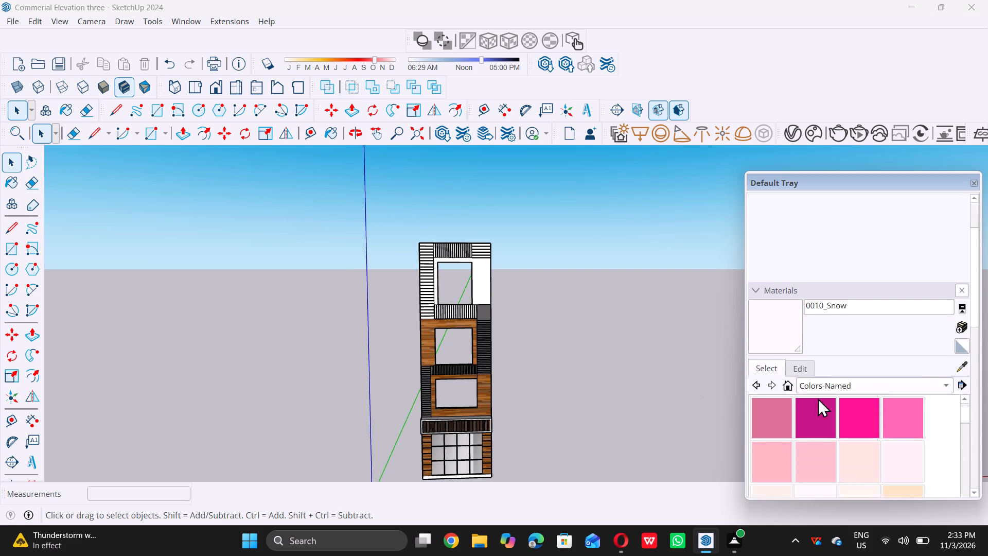
scroll(818, 398, "down", 4)
double_click(947, 386)
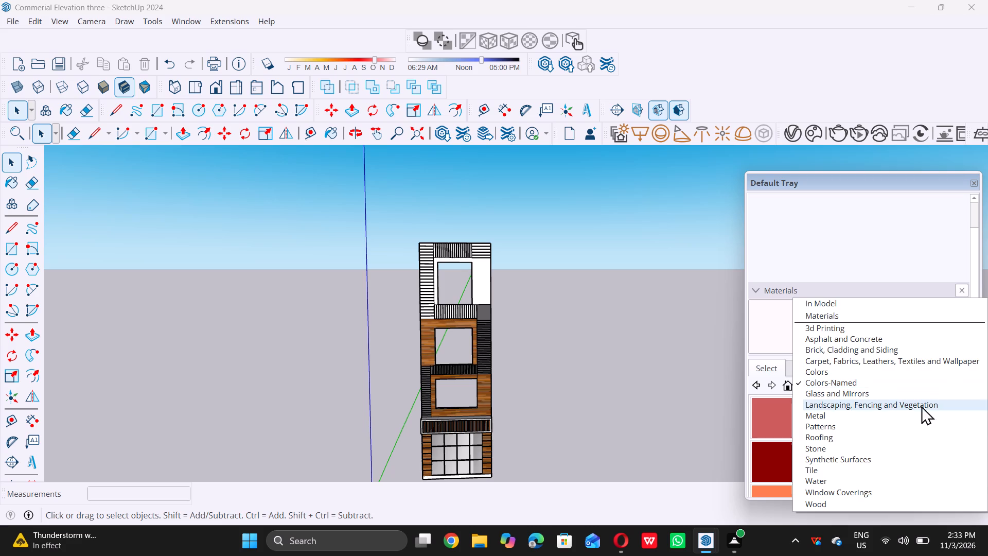
left_click(841, 505)
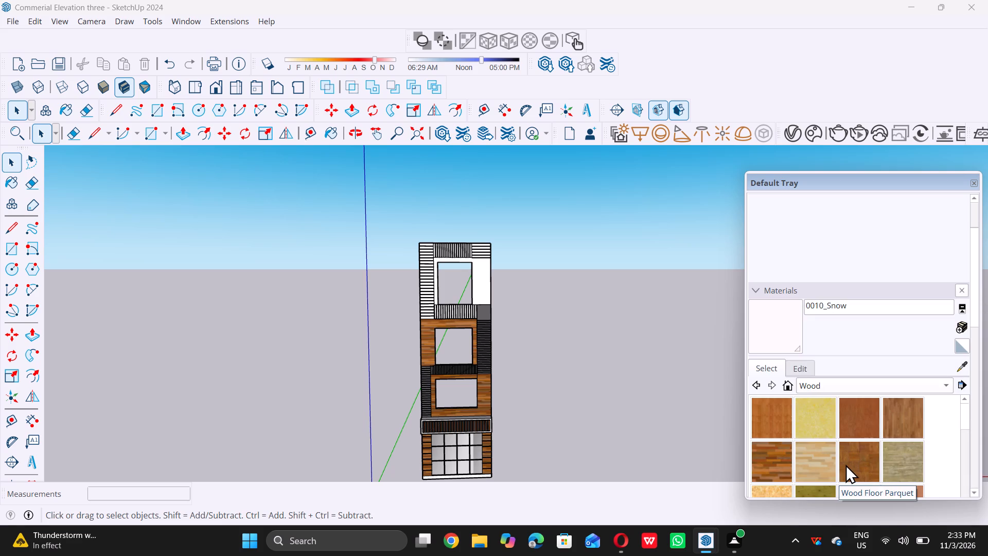
triple_click(775, 460)
scroll(477, 285, "up", 5)
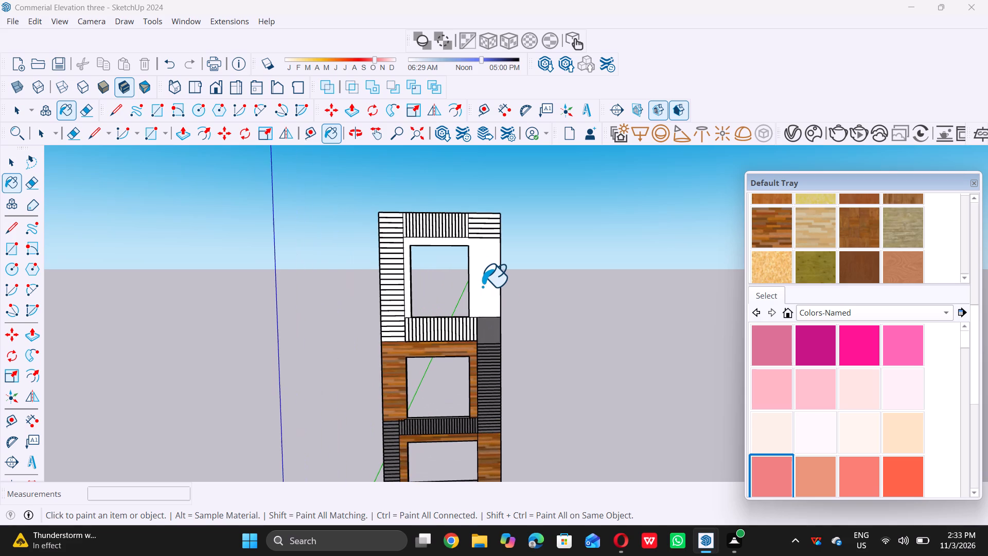
double_click(483, 286)
scroll(746, 351, "down", 2)
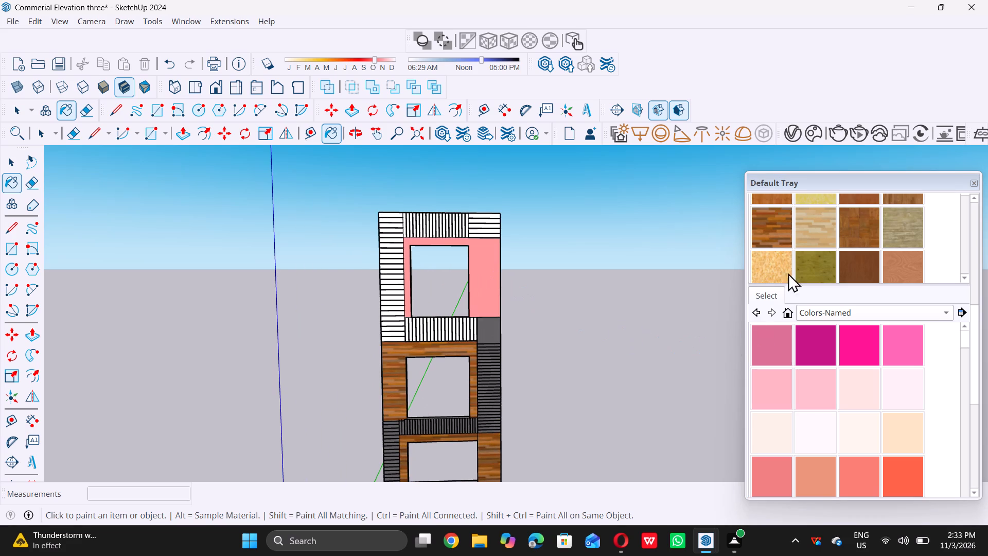
left_click(780, 234)
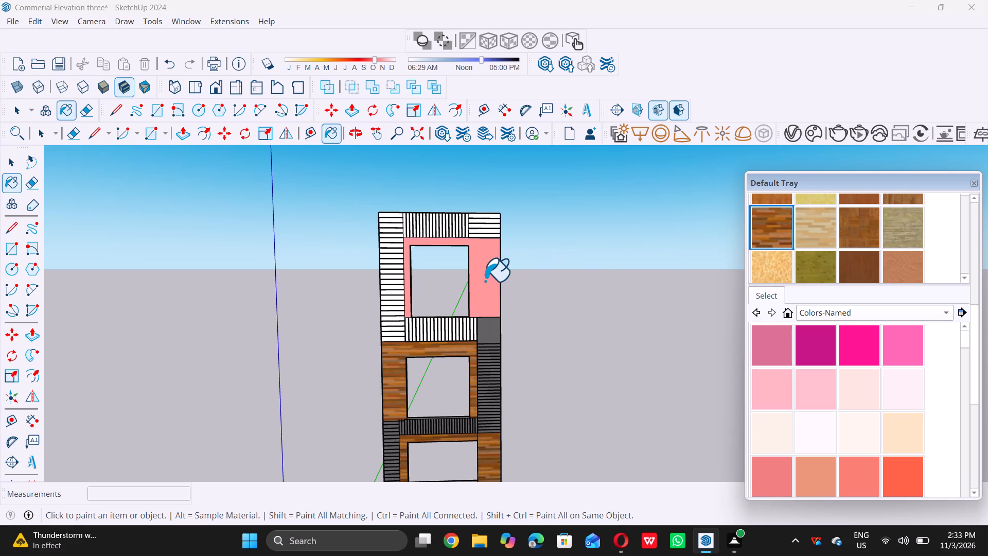
left_click(485, 281)
key("space")
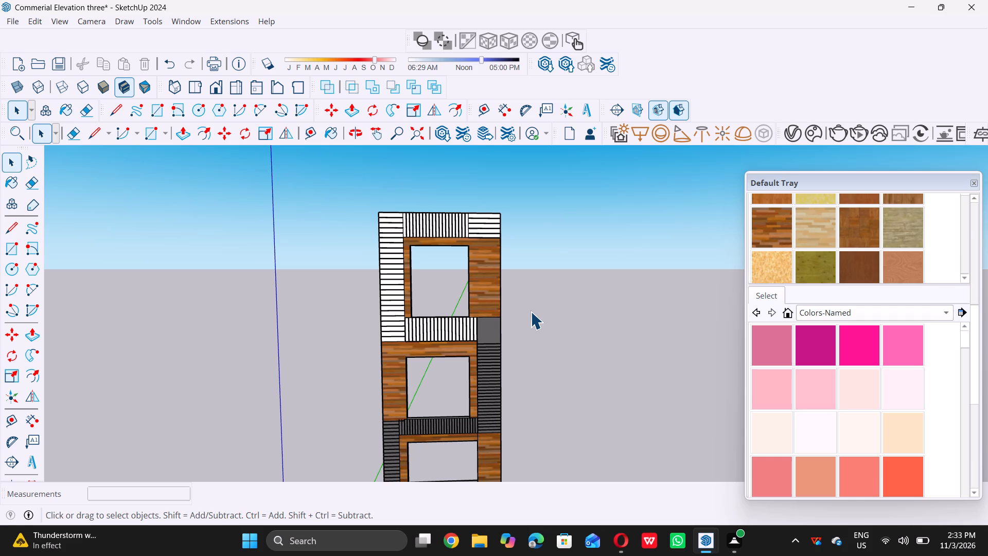
key("space")
Paint the lowest eight horizontal planks of the top floor's left column with the dark gray from Colors-Named.
scroll(864, 338, "down", 12)
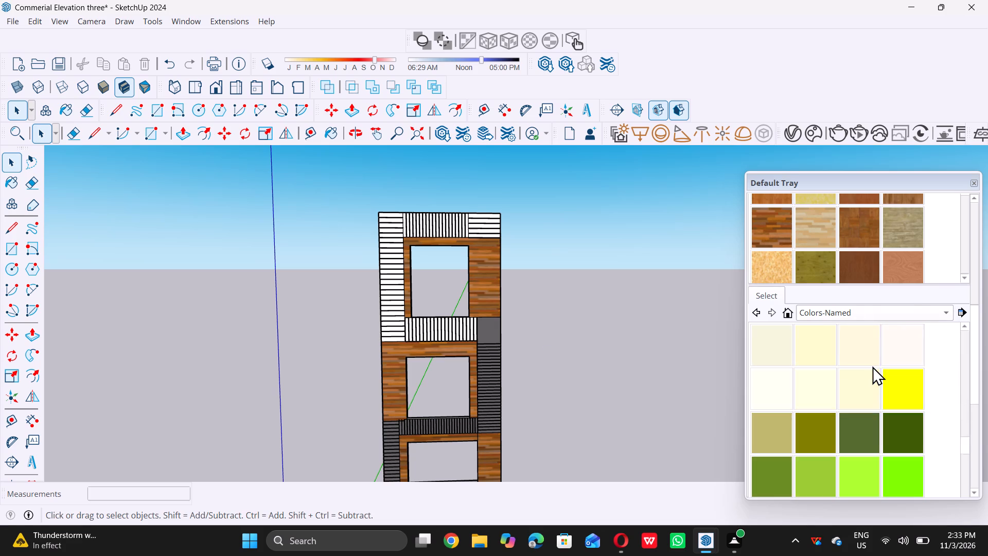
scroll(872, 366, "down", 13)
scroll(872, 367, "down", 9)
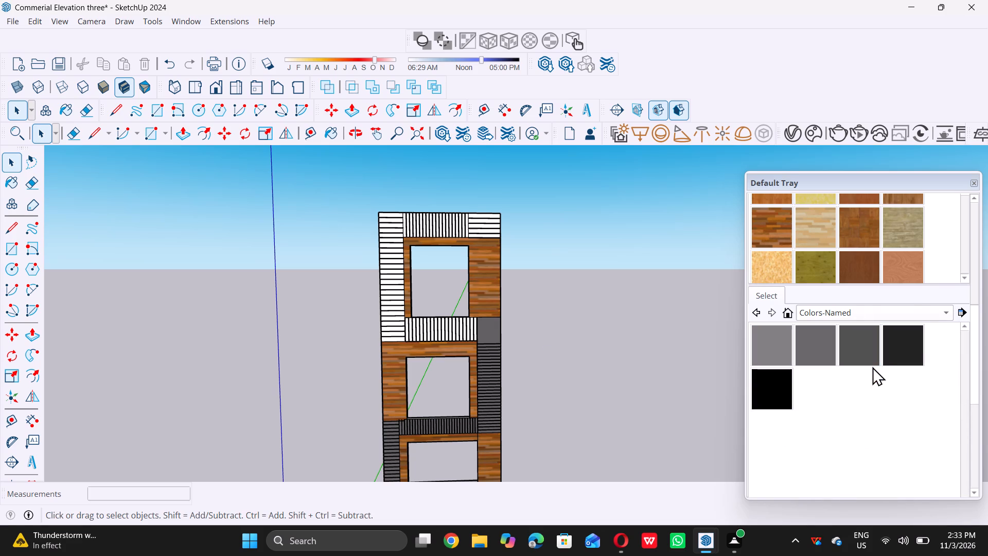
left_click(870, 352)
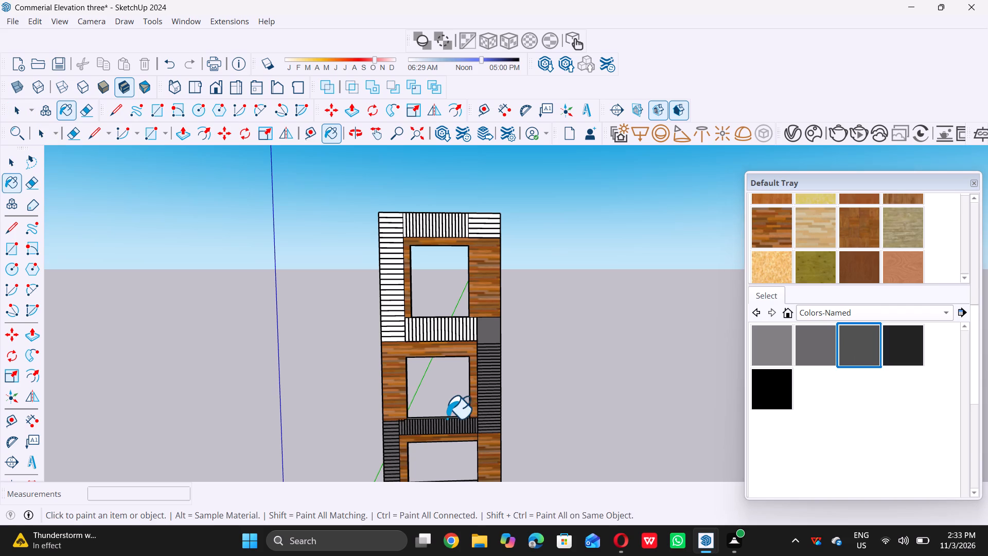
scroll(387, 319, "up", 15)
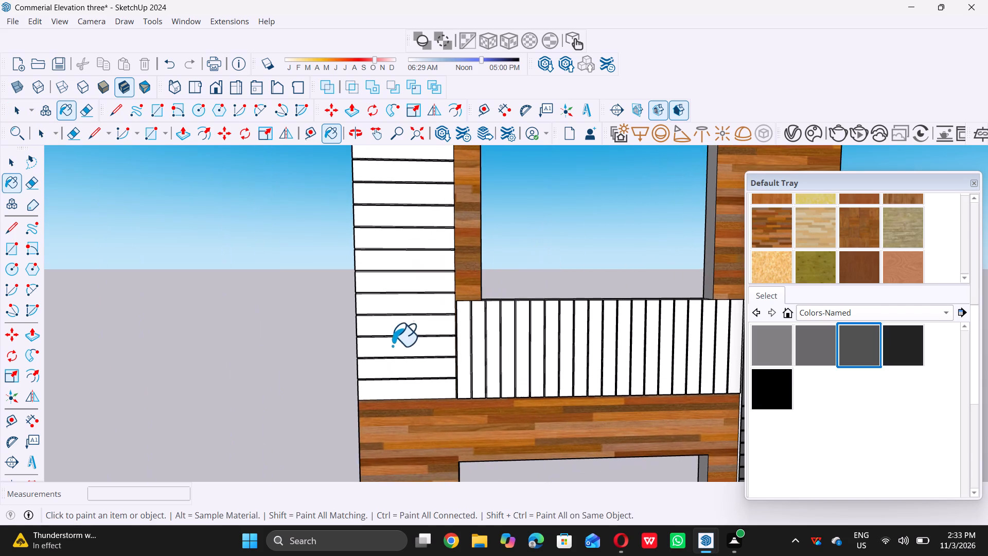
left_click(402, 367)
double_click(402, 344)
left_click(408, 328)
left_click(408, 312)
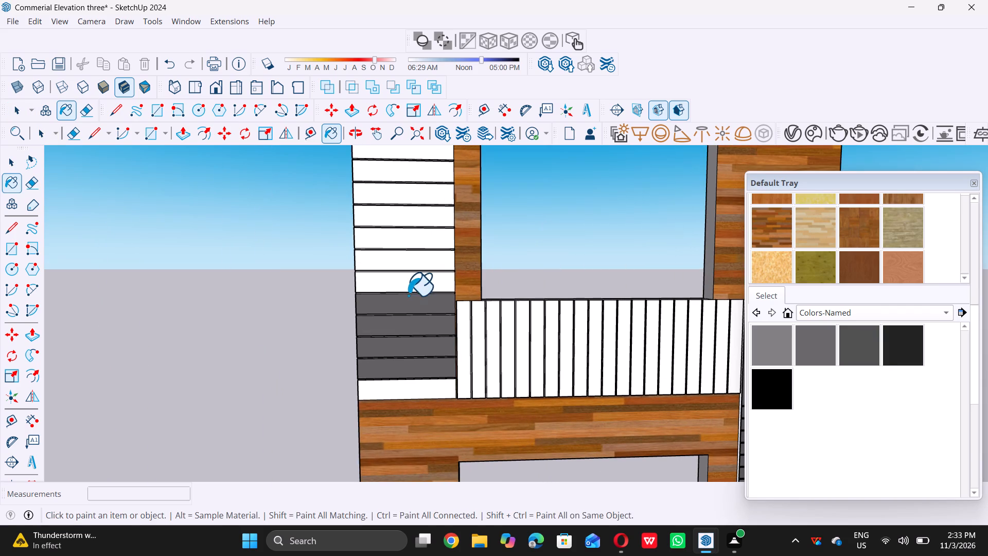
double_click(408, 295)
left_click(413, 263)
left_click(423, 231)
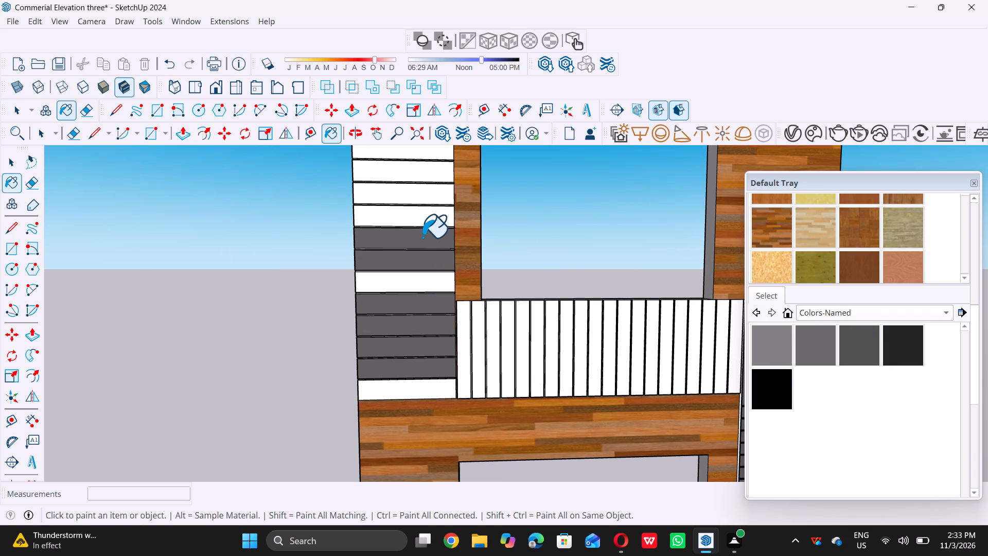
left_click(422, 237)
double_click(413, 271)
double_click(414, 286)
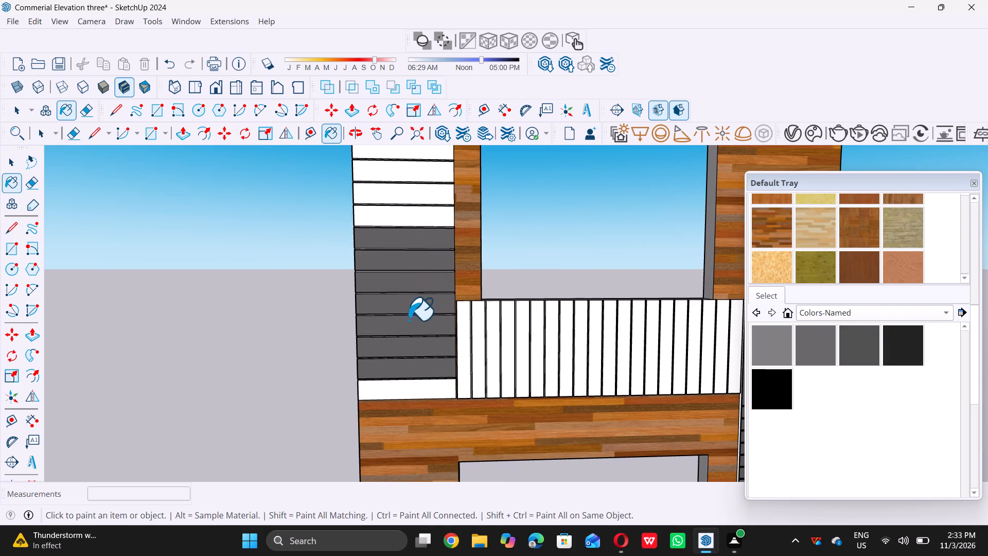
scroll(403, 346, "up", 6)
left_click(409, 418)
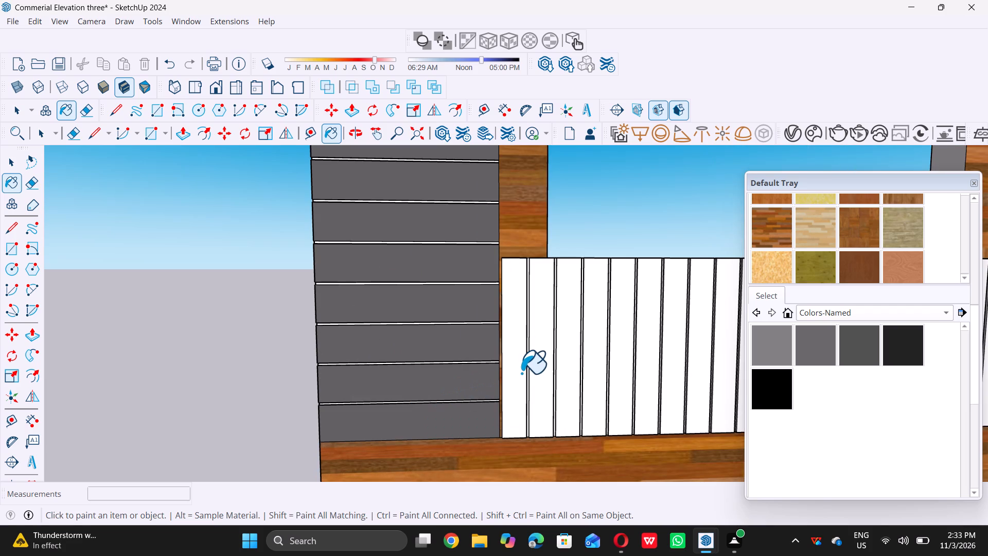
Paint the three leftmost and two rightmost vertical panels in the band below the top opening the same dark gray.
left_click(521, 373)
left_click(533, 369)
left_click(550, 366)
triple_click(566, 358)
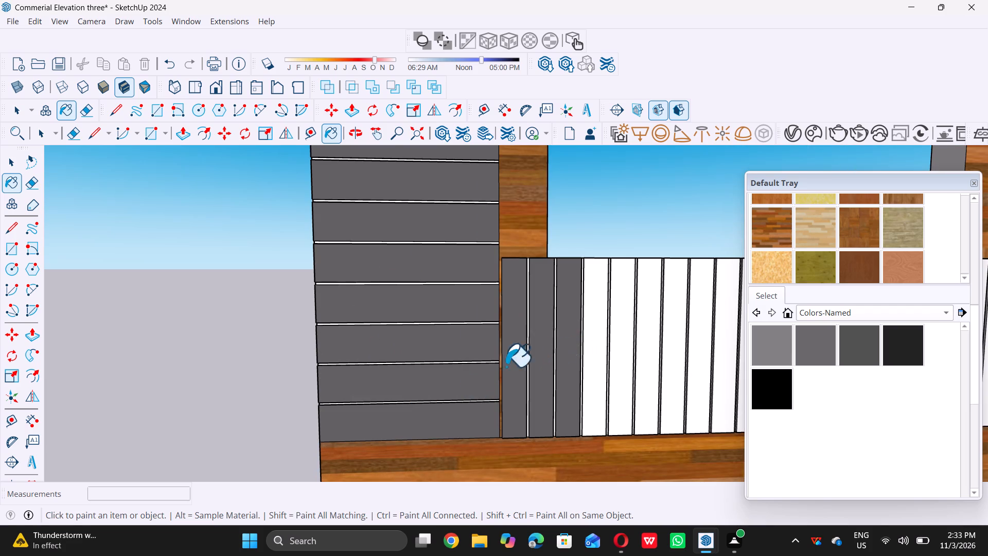
scroll(306, 327, "down", 8)
scroll(566, 328, "up", 5)
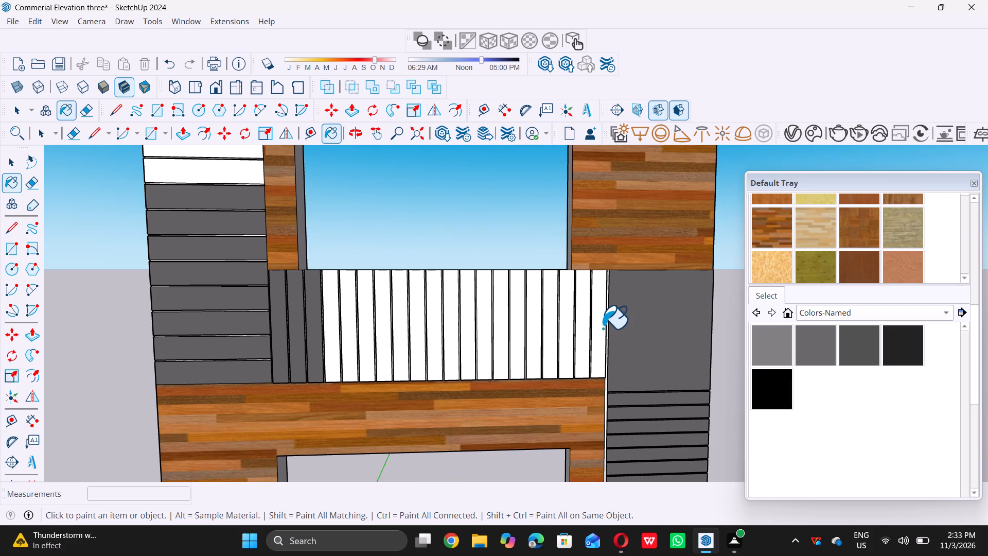
left_click(597, 329)
left_click(585, 332)
left_click(576, 334)
left_click(559, 339)
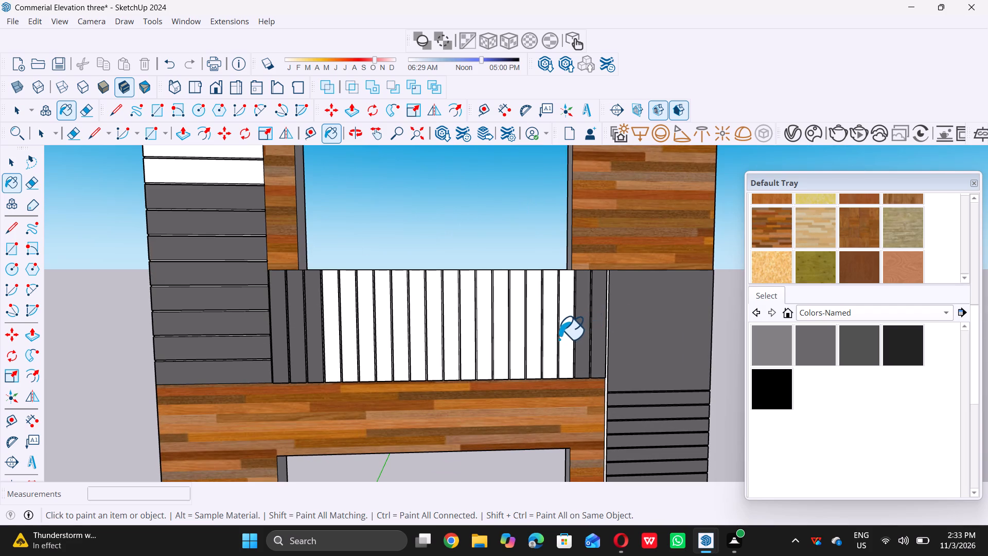
Paint eight more vertical panels in the left and middle parts of the band below the top opening dark gray.
left_click(497, 339)
left_click(467, 332)
left_click(448, 332)
left_click(402, 334)
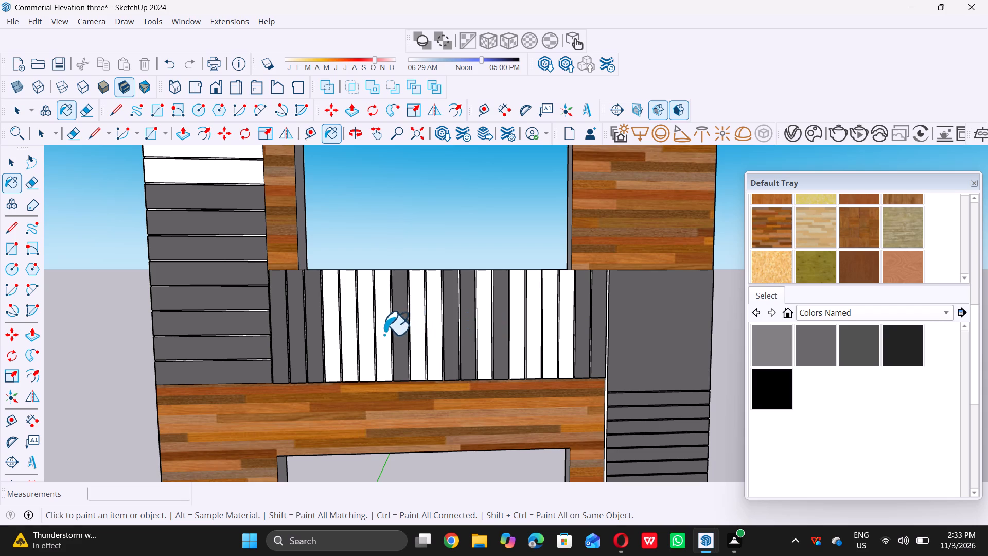
left_click(384, 334)
left_click(351, 331)
left_click(331, 328)
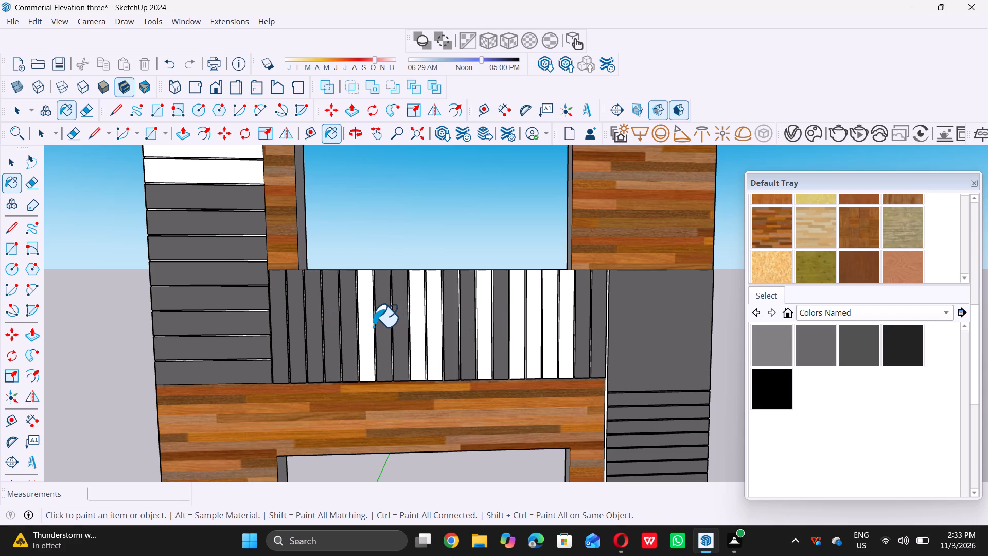
left_click(365, 327)
Paint the seven remaining white vertical panels in the band below the top opening dark gray.
left_click(420, 326)
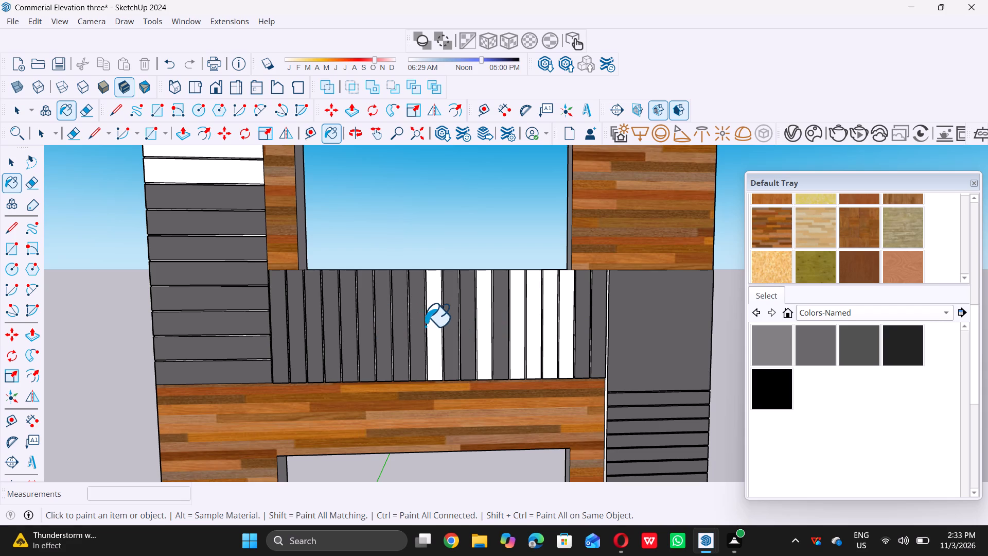
double_click(427, 325)
left_click_drag(481, 327, 487, 328)
left_click(509, 328)
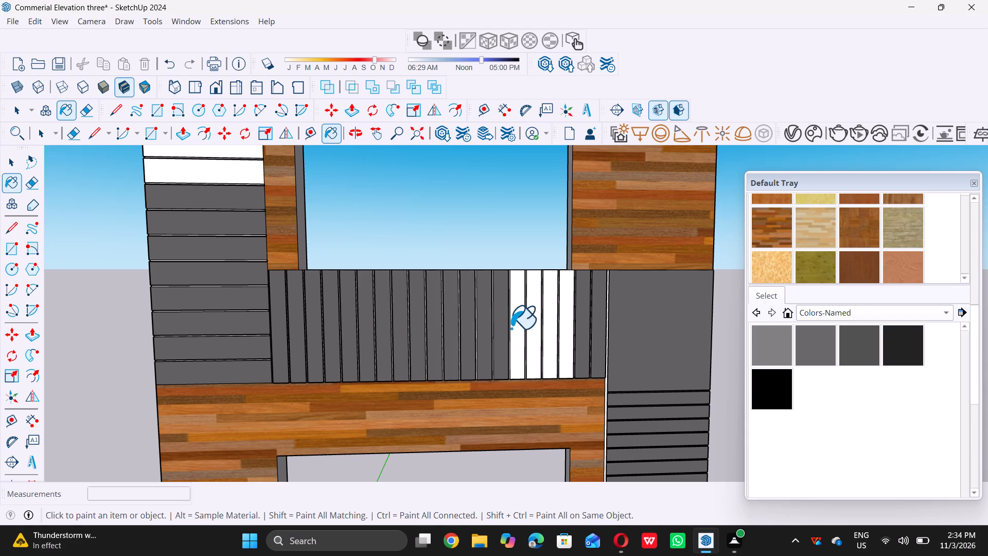
left_click(521, 329)
left_click(535, 329)
left_click(546, 326)
left_click(558, 327)
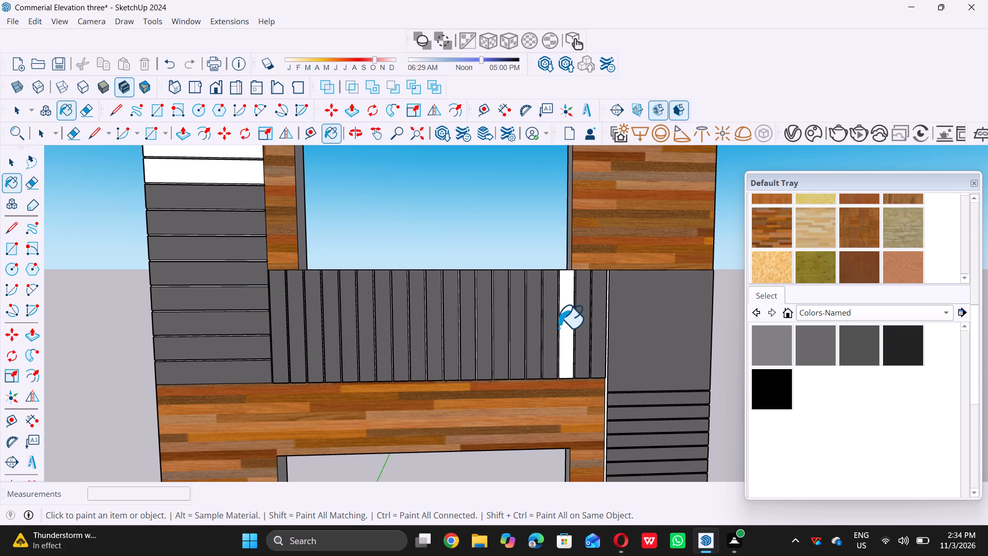
left_click(566, 327)
scroll(562, 331, "down", 15)
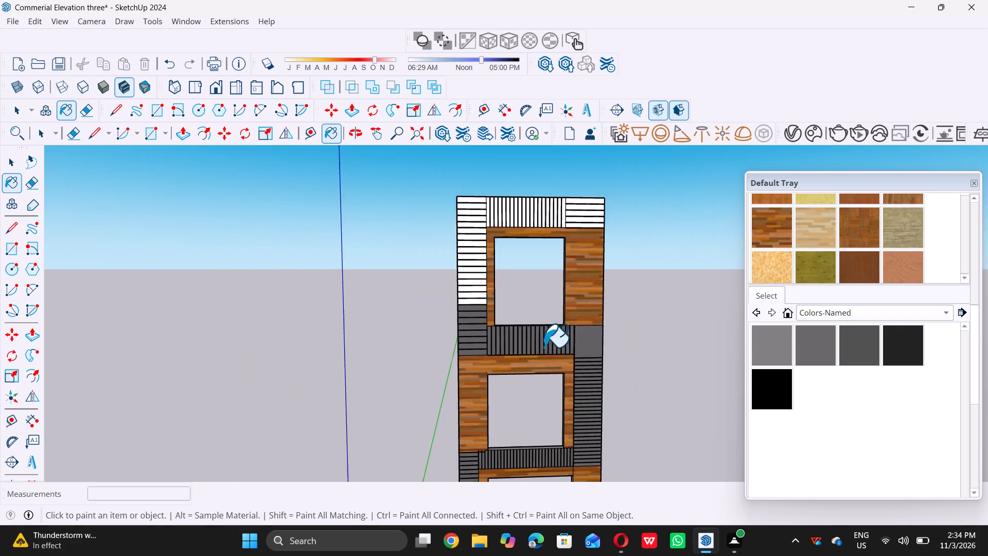
Paint nine more horizontal planks of the top floor's left column, beside the top opening, with the dark gray.
scroll(484, 288, "up", 11)
left_click(481, 326)
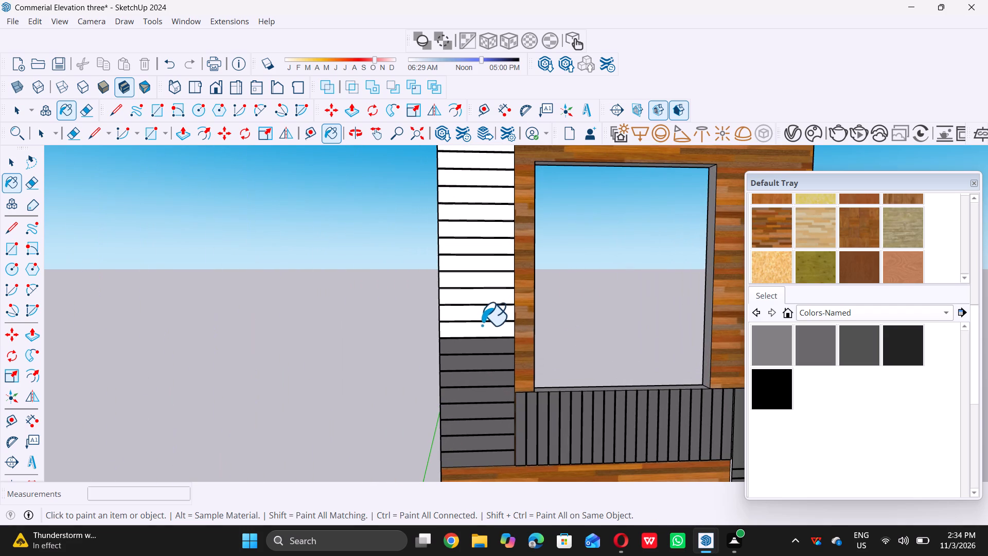
left_click(483, 317)
left_click(483, 305)
left_click(482, 289)
left_click(485, 291)
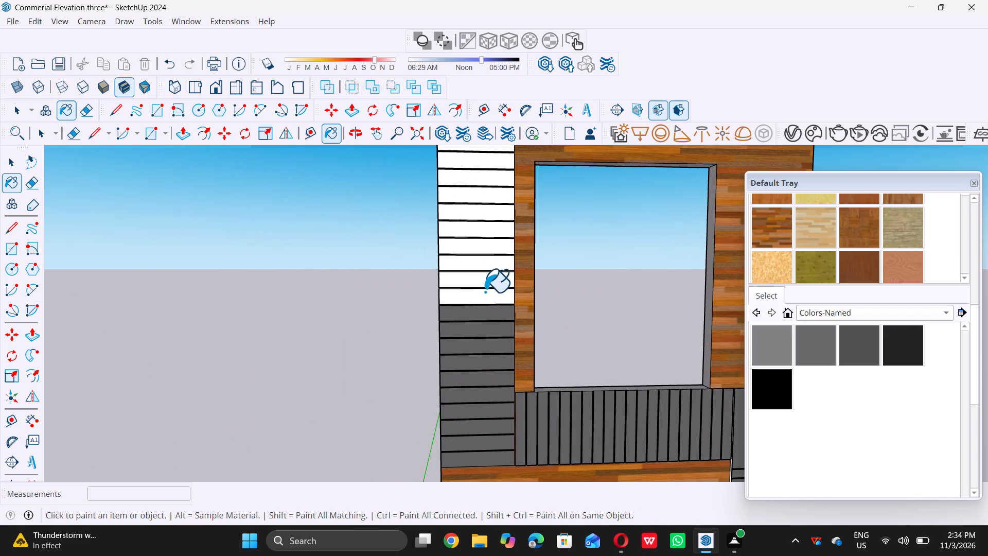
left_click(484, 277)
left_click(481, 263)
left_click(480, 250)
left_click(482, 242)
left_click(483, 228)
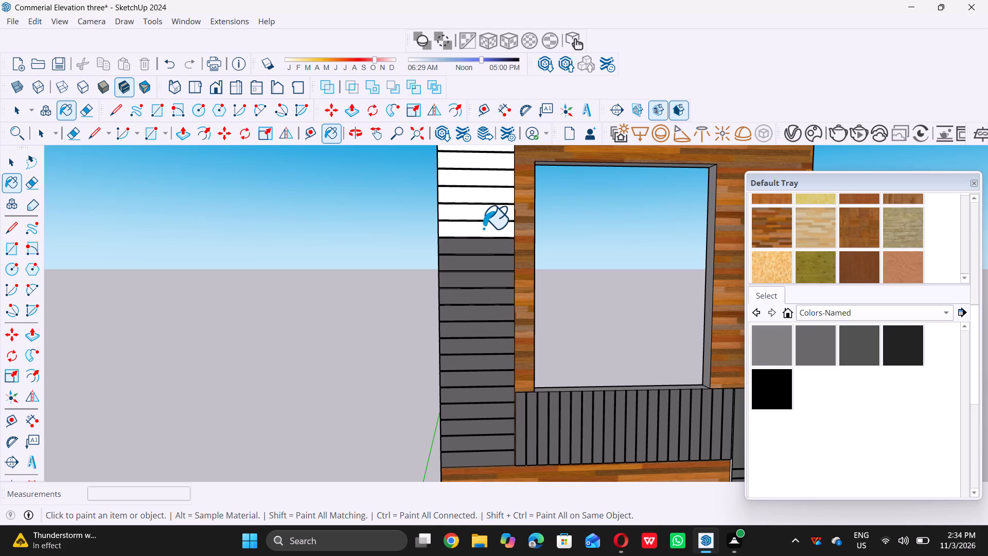
left_click(484, 216)
left_click(479, 200)
left_click(479, 189)
Paint the eight uppermost horizontal planks of the top floor's left column dark gray.
scroll(487, 282, "down", 5)
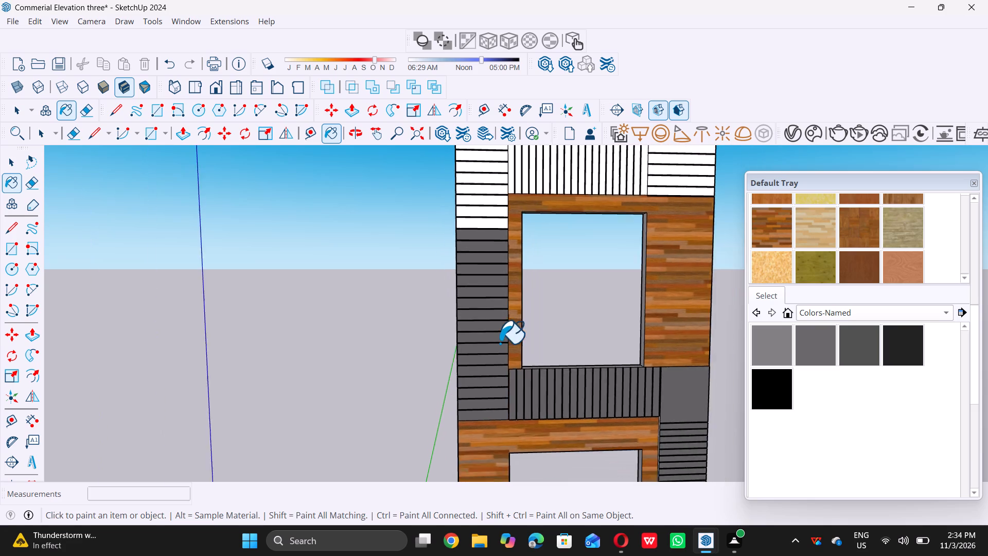
scroll(500, 343, "down", 2)
scroll(480, 242, "up", 6)
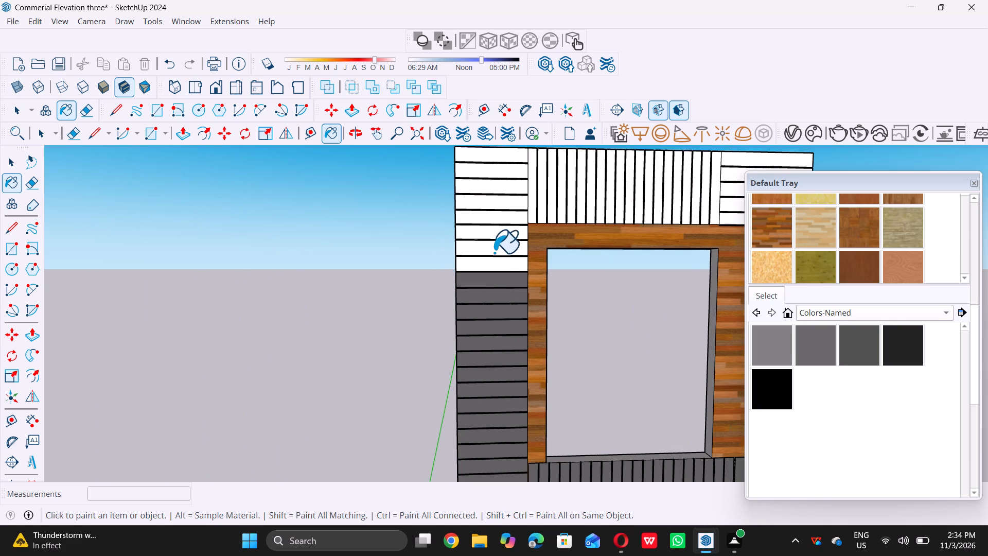
left_click(495, 266)
left_click(498, 245)
left_click(495, 227)
double_click(495, 208)
left_click(496, 198)
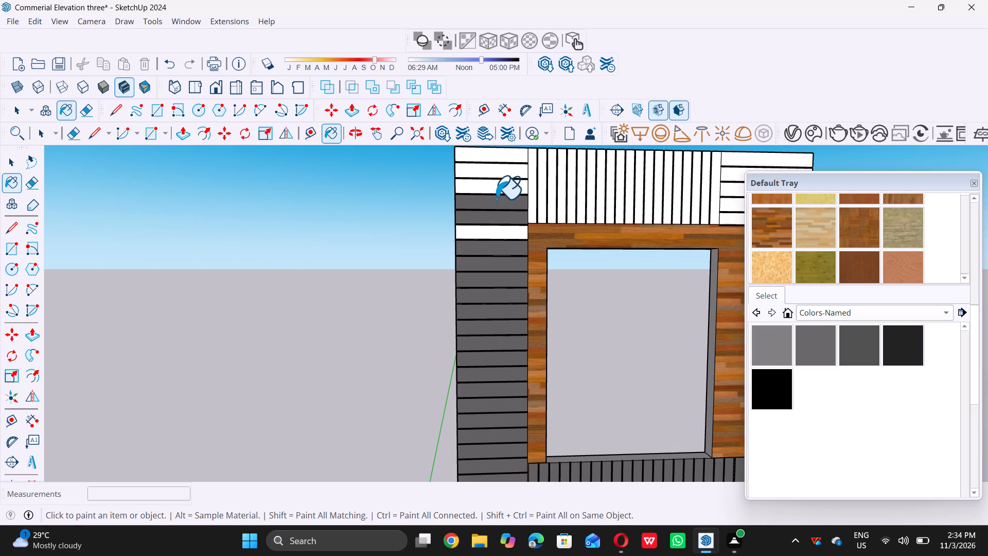
double_click(495, 227)
scroll(479, 248, "down", 3)
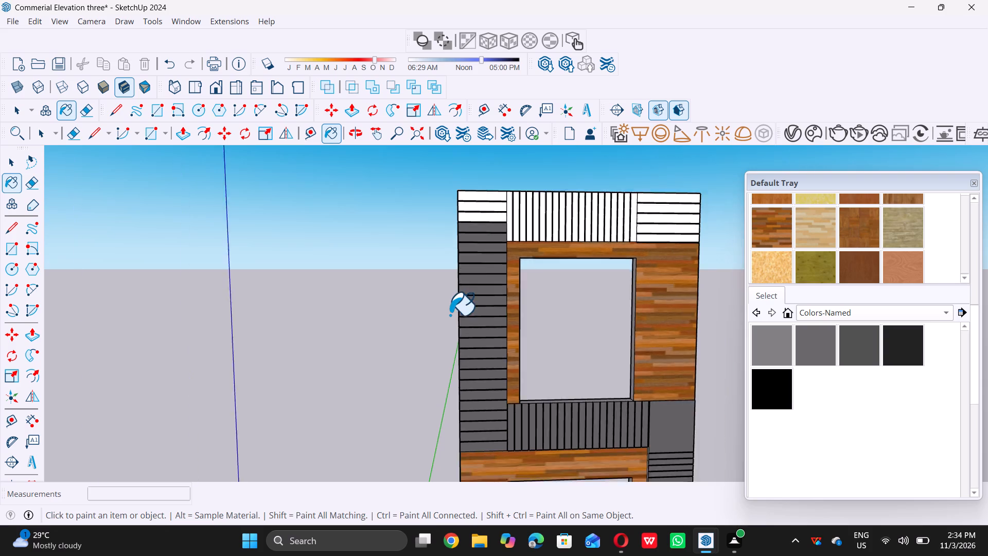
scroll(450, 315, "down", 3)
scroll(472, 226, "up", 5)
left_click(472, 217)
left_click(479, 229)
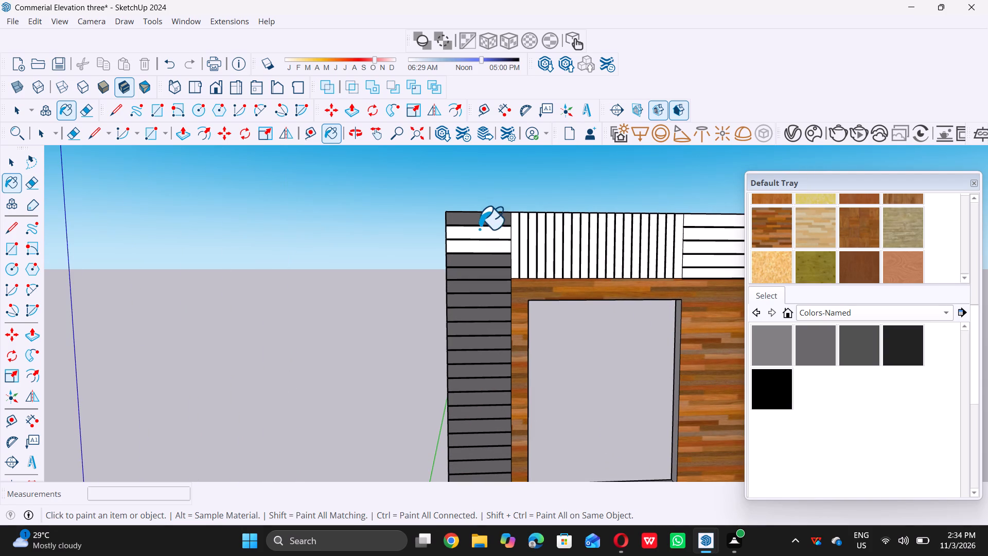
double_click(481, 248)
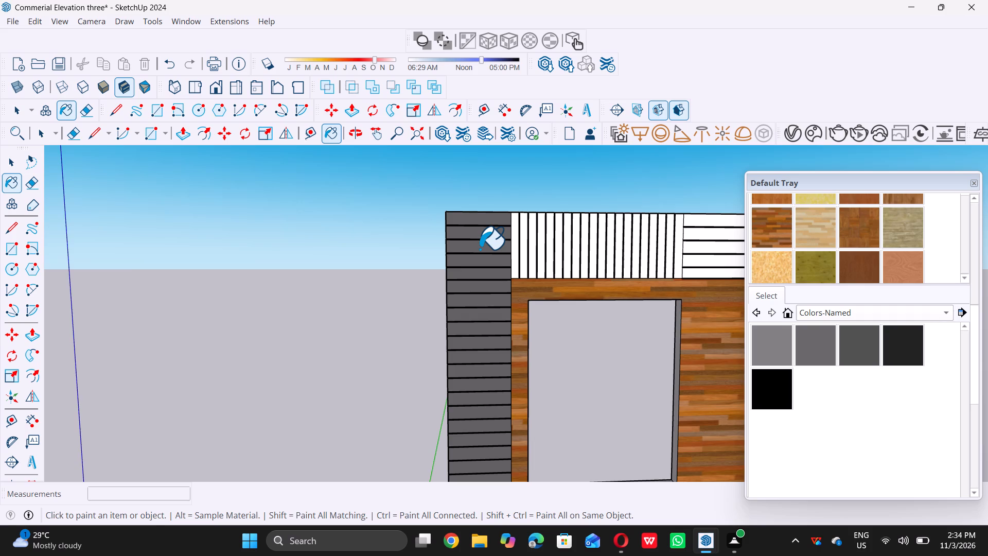
Paint the five horizontal planks at the top right corner of the top floor dark gray.
scroll(480, 249, "down", 10)
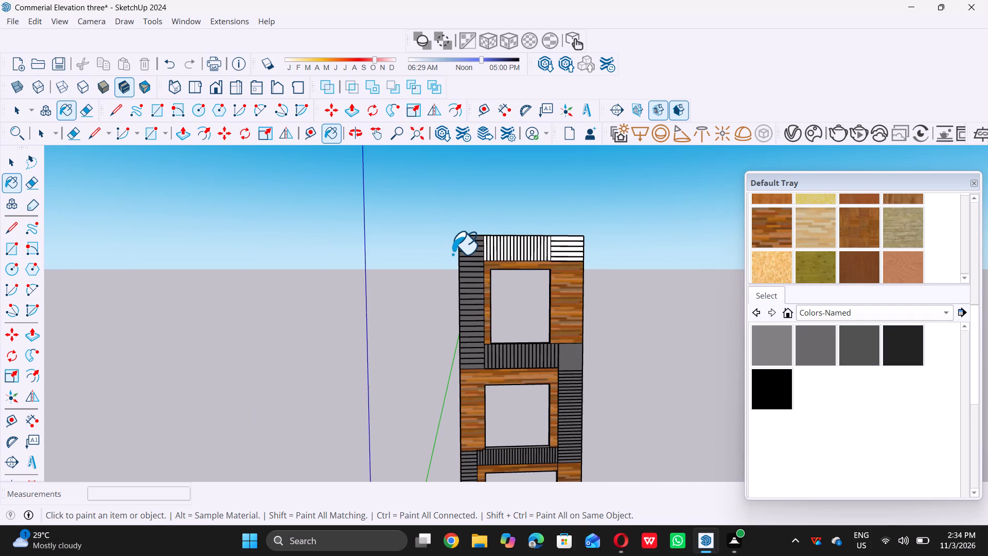
scroll(452, 254, "down", 2)
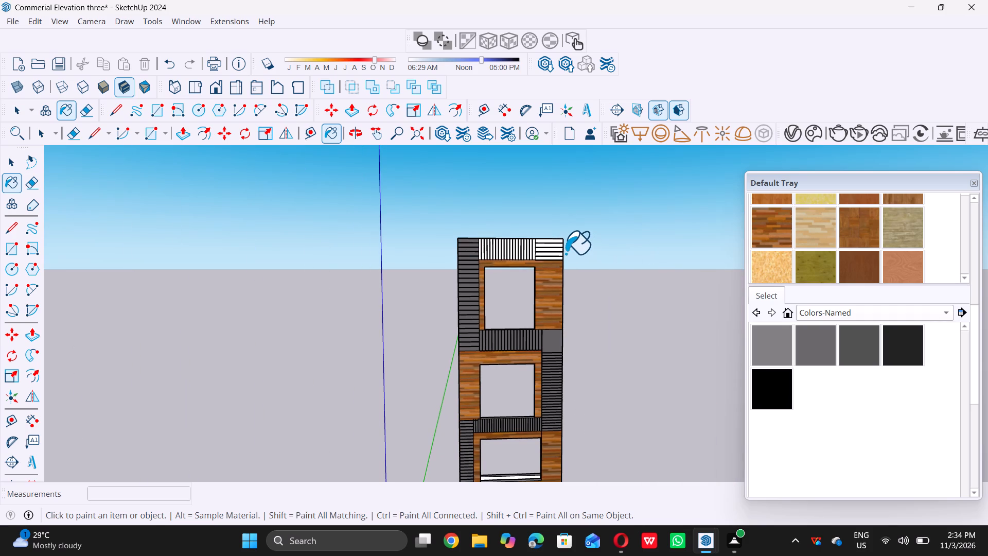
scroll(566, 253, "up", 15)
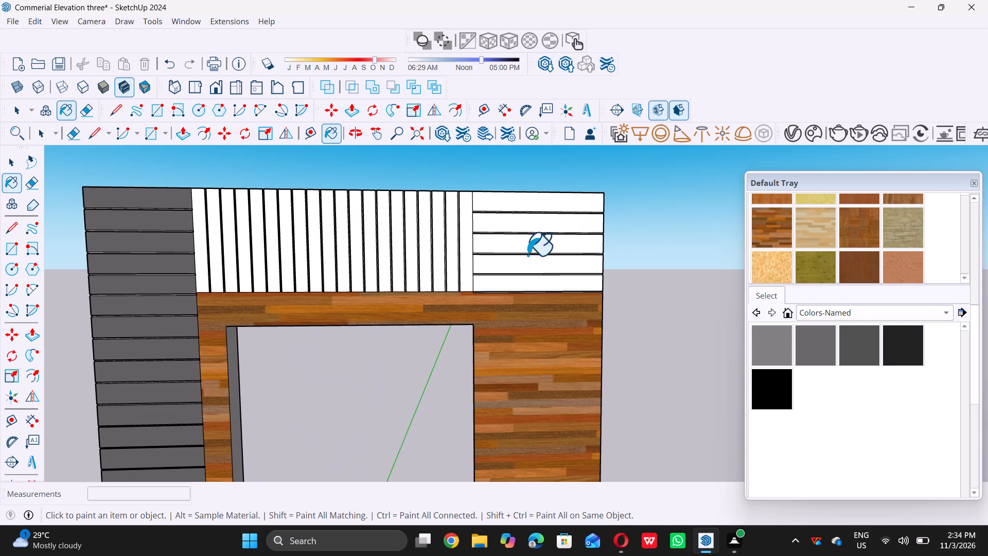
left_click(527, 255)
left_click(528, 242)
double_click(532, 228)
left_click(534, 218)
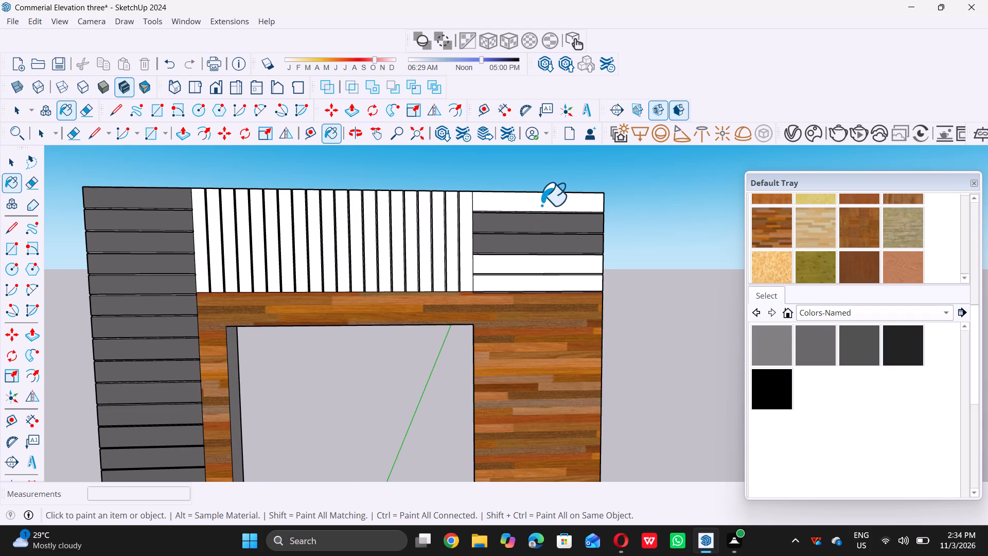
left_click(541, 205)
double_click(543, 264)
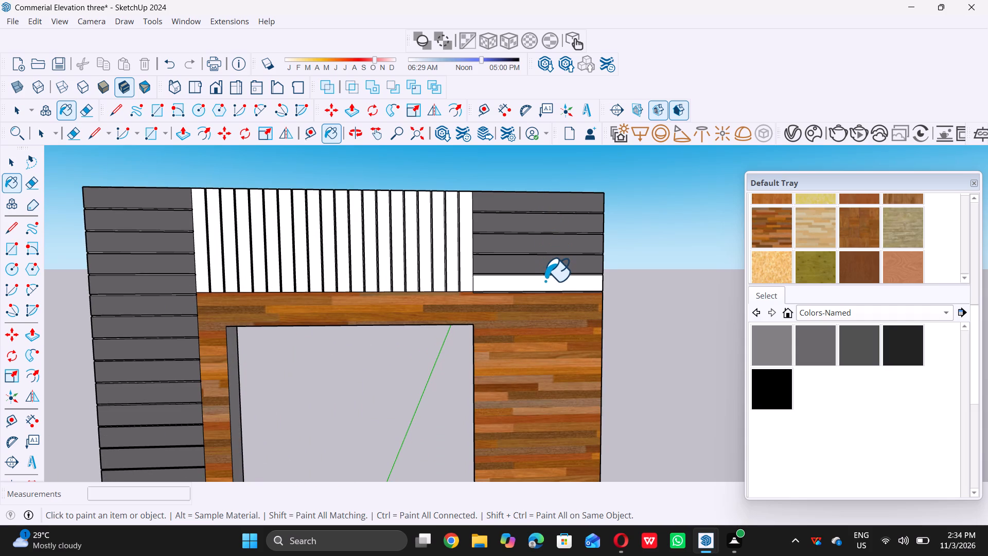
left_click(545, 281)
scroll(574, 275, "down", 2)
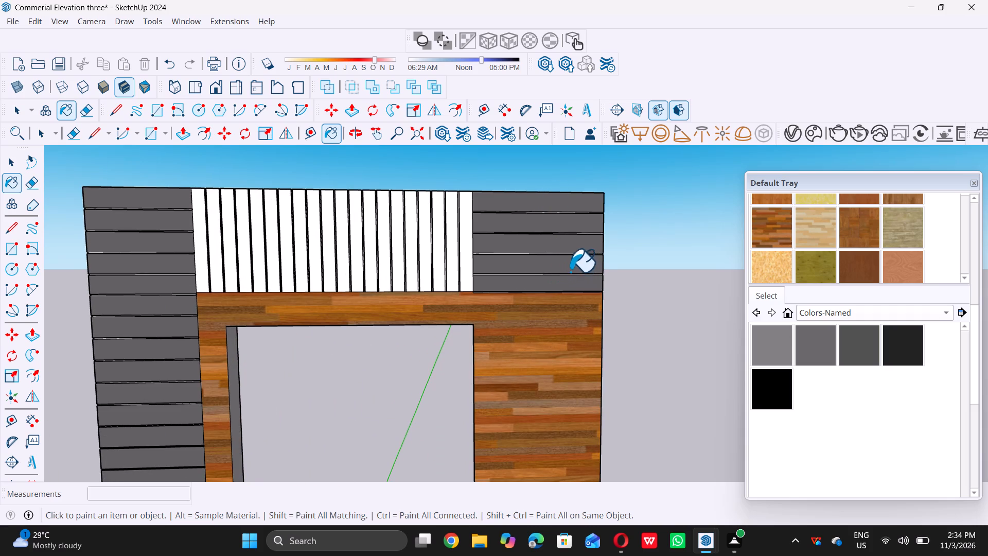
scroll(570, 271, "down", 9)
key("space")
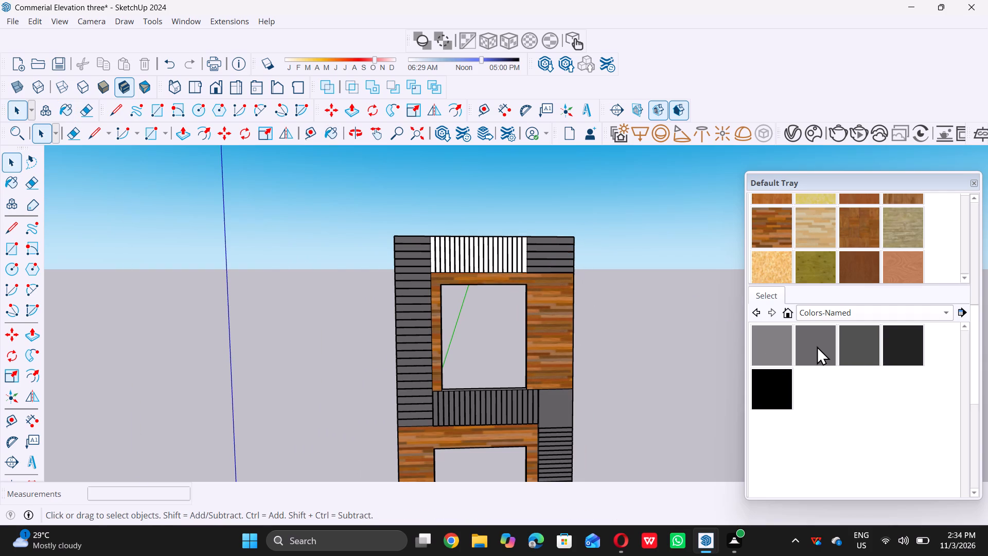
Examine the dark gray vertical panels in the bands below the top and second openings.
scroll(492, 432, "up", 11)
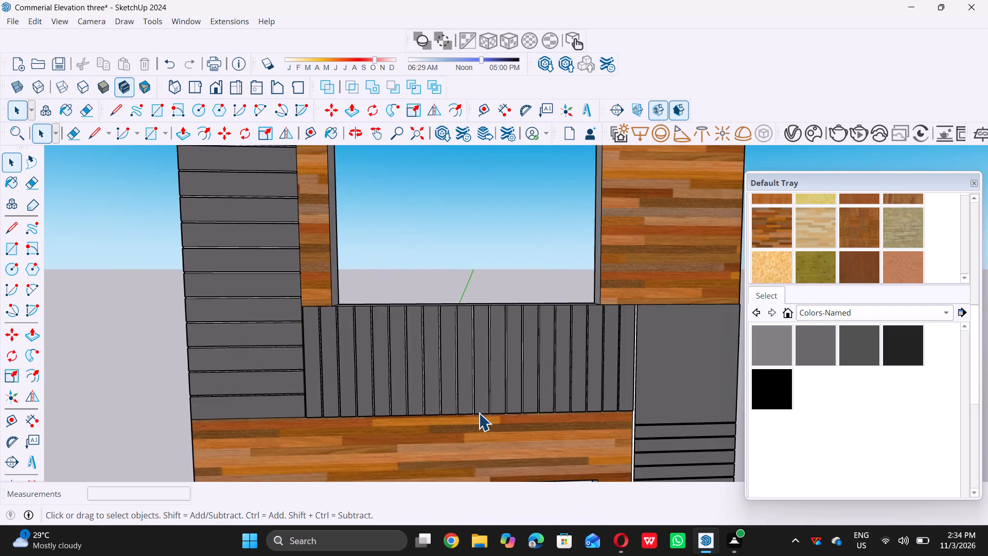
scroll(479, 413, "up", 4)
scroll(446, 367, "down", 18)
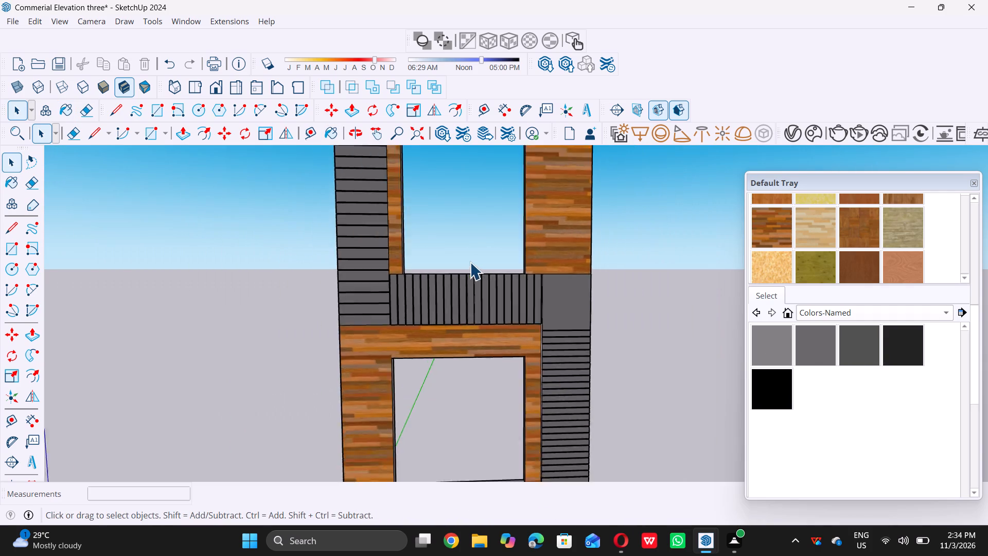
scroll(470, 262, "down", 7)
scroll(477, 362, "up", 20)
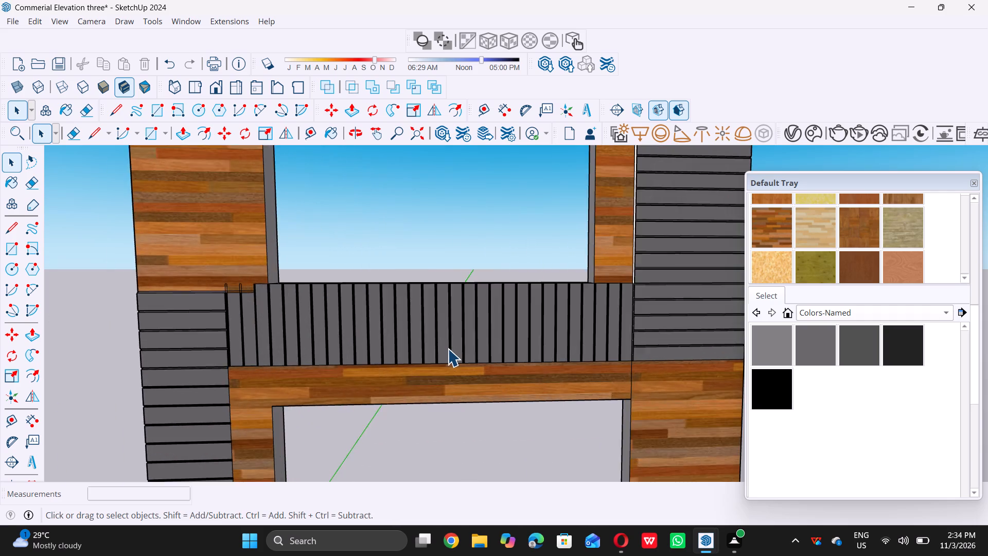
scroll(448, 349, "up", 4)
scroll(448, 349, "down", 20)
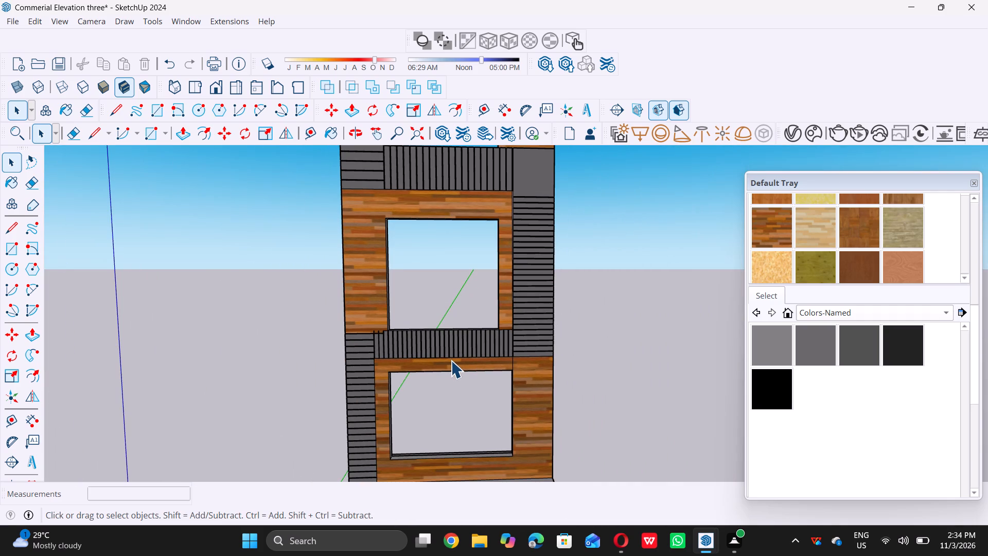
Paint eight middle vertical panels in the band below the second opening from the top with a lighter gray from Colors-Named.
left_click(808, 353)
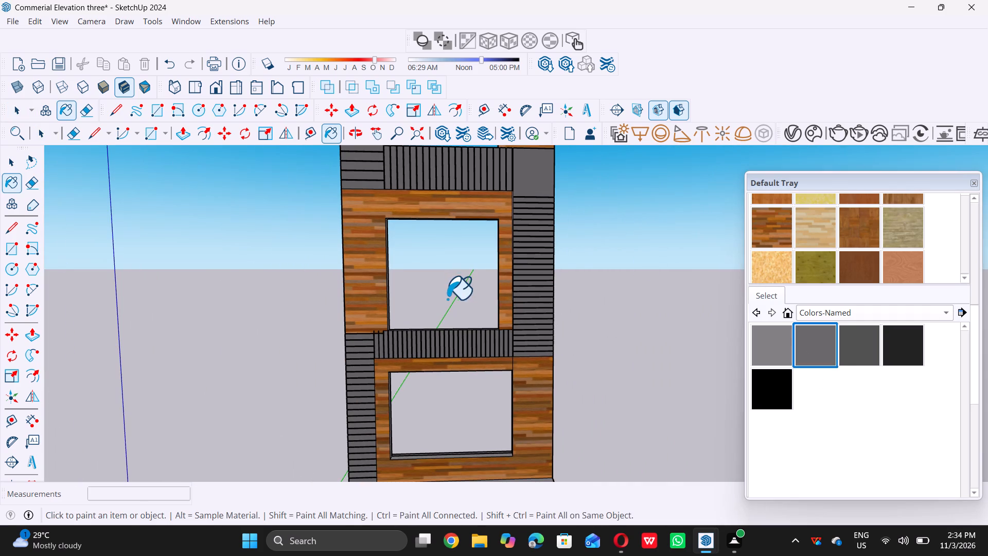
scroll(447, 302, "up", 11)
left_click(414, 370)
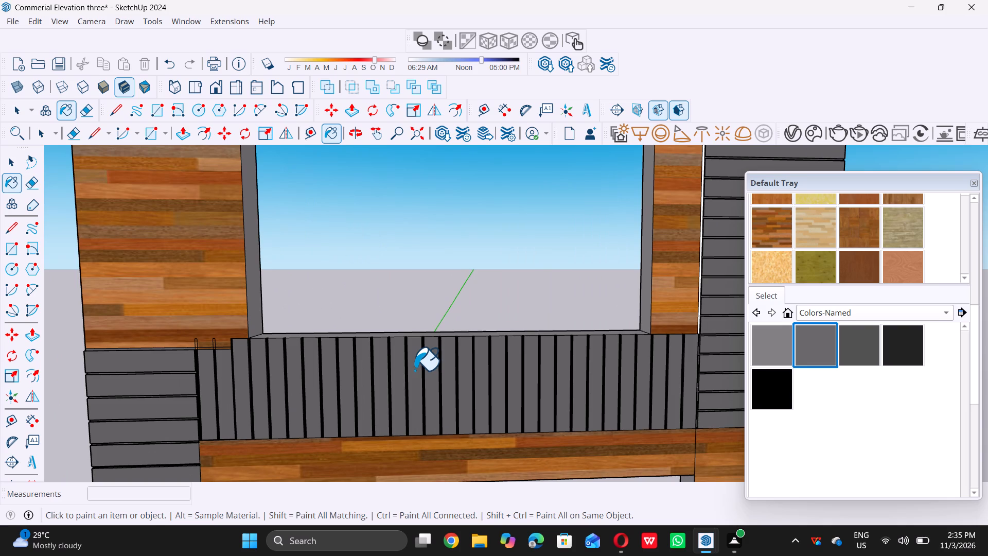
double_click(430, 366)
left_click(446, 366)
double_click(460, 367)
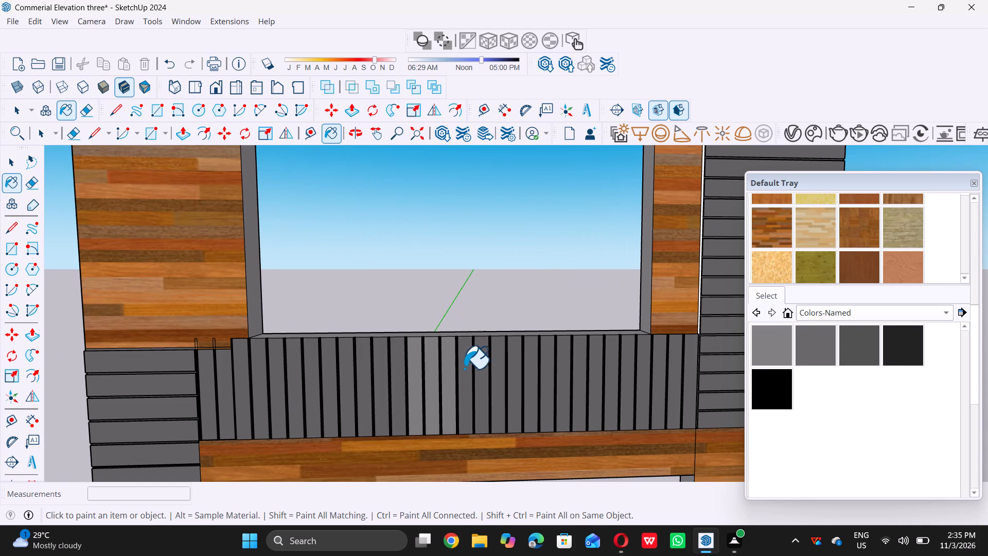
left_click(471, 368)
left_click(483, 367)
double_click(502, 368)
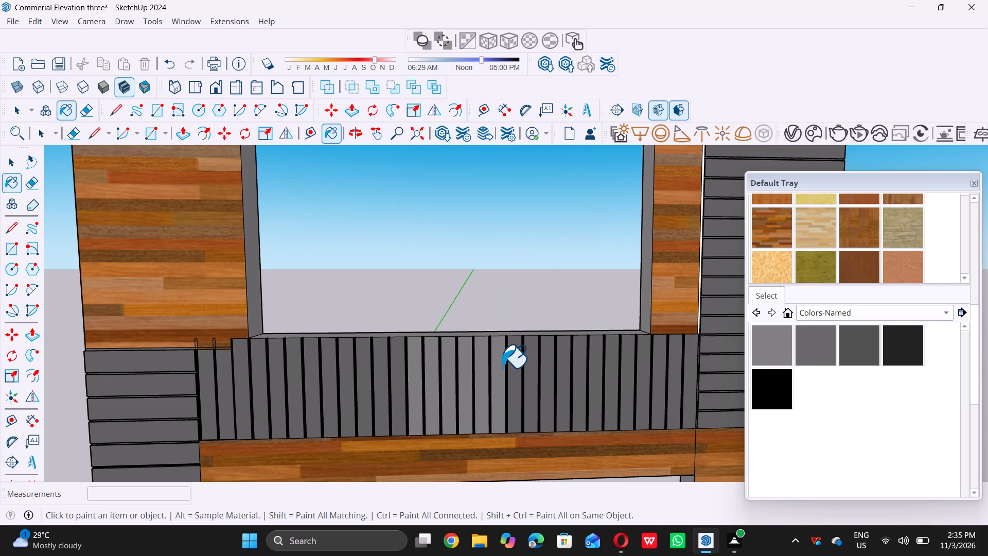
left_click(517, 371)
left_click(536, 373)
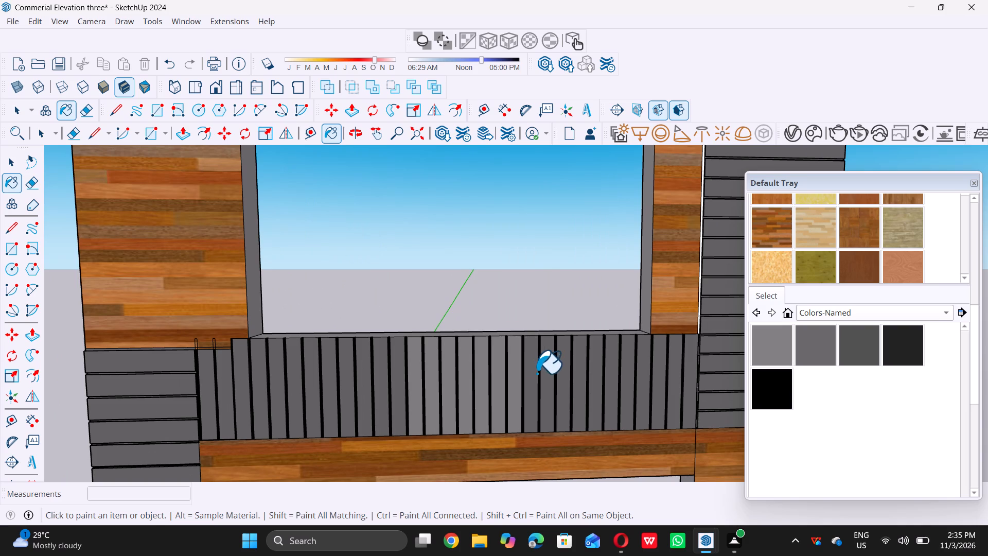
Paint the ten remaining dark vertical panels at the right end of the same band with the lighter gray.
scroll(504, 370, "down", 6)
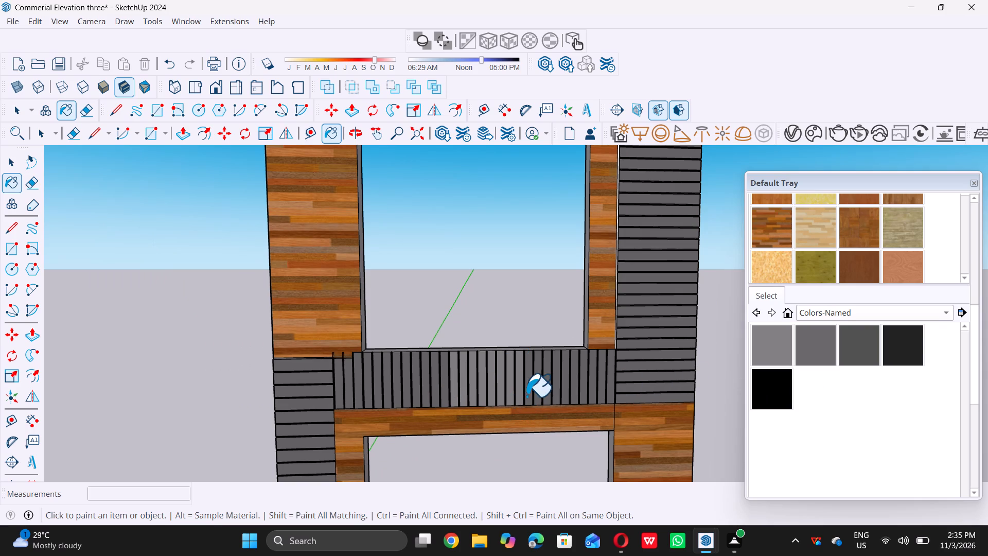
scroll(526, 396, "up", 5)
left_click(531, 383)
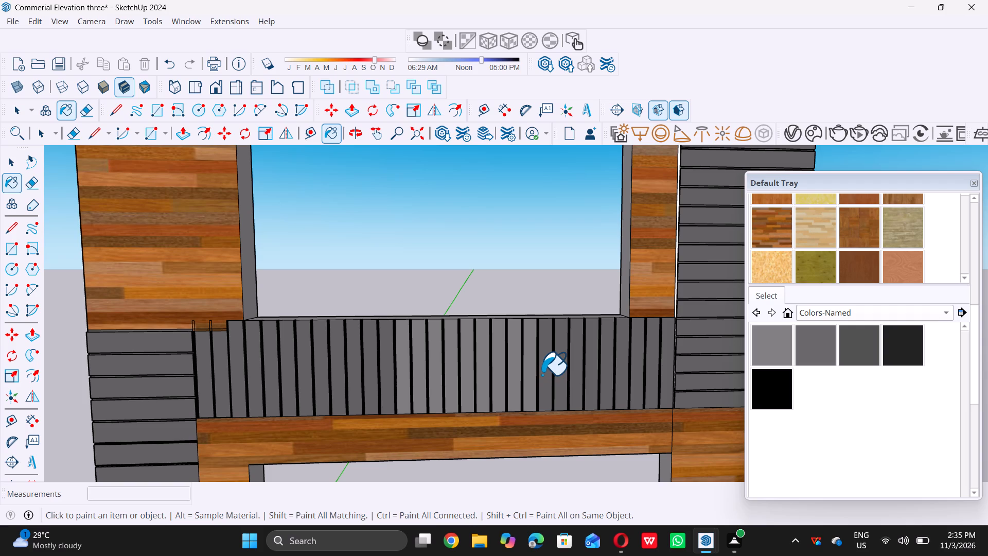
left_click(548, 375)
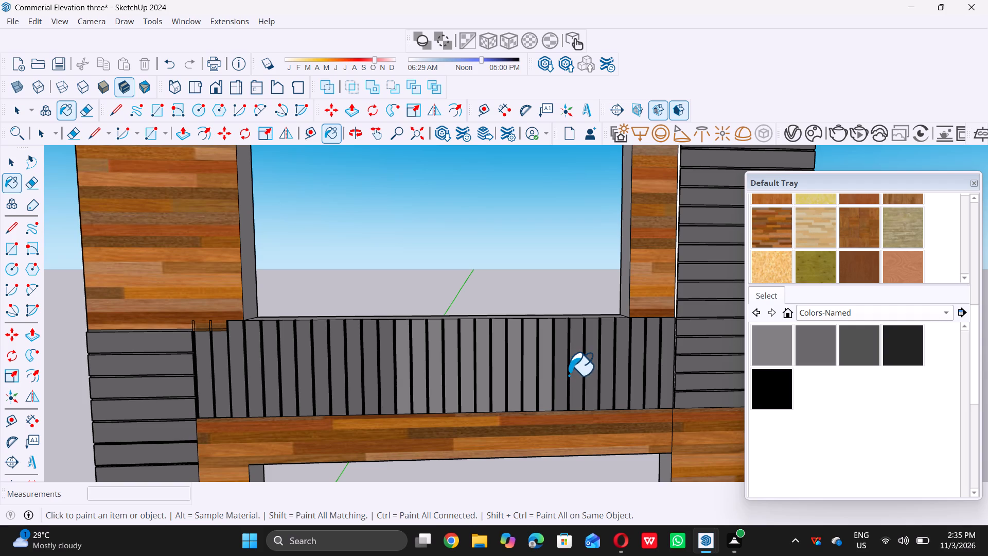
left_click(570, 374)
double_click(582, 370)
left_click(564, 367)
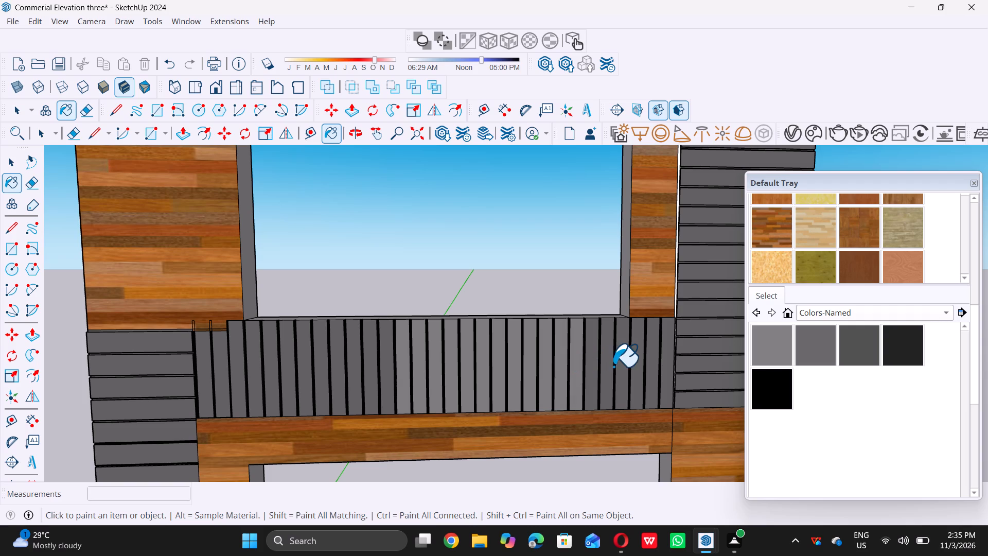
left_click(592, 364)
left_click(610, 360)
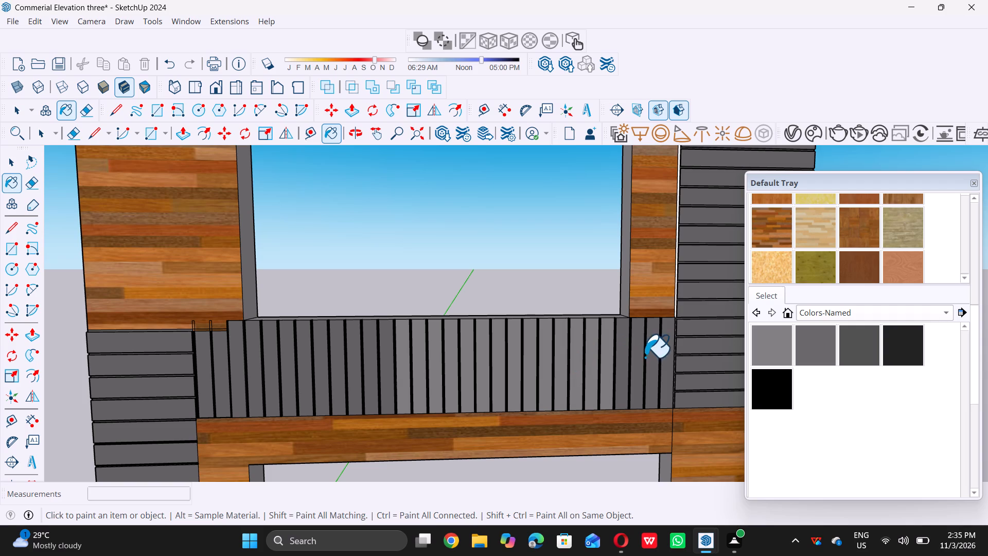
left_click(624, 357)
left_click(640, 357)
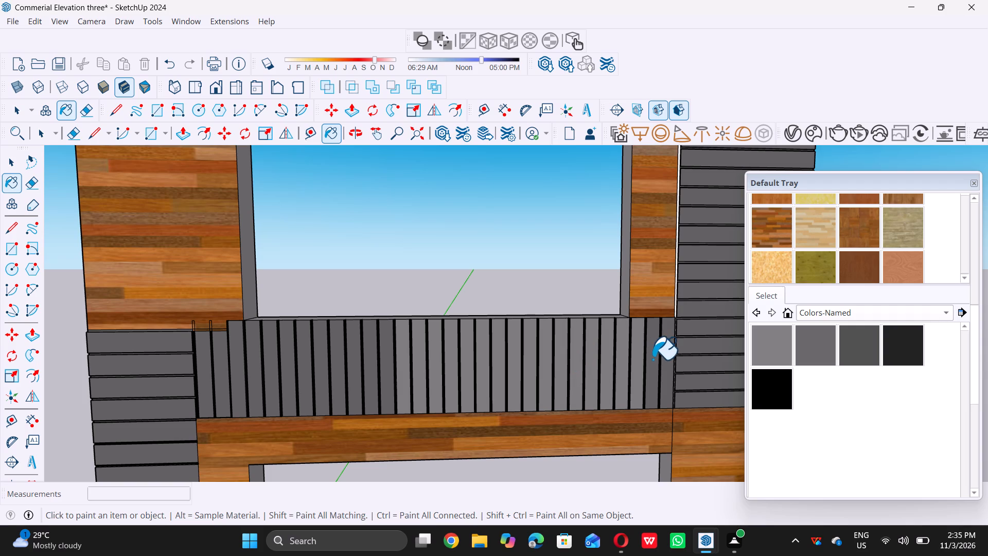
double_click(655, 359)
double_click(665, 357)
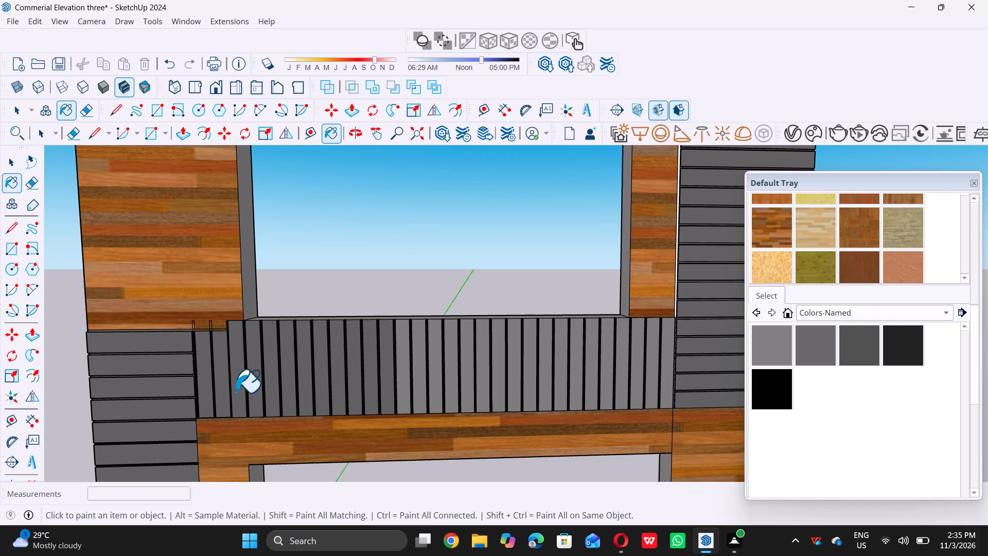
Paint the twelve remaining dark vertical panels at the left end of the band below the second opening with the lighter gray.
scroll(231, 392, "up", 6)
left_click_drag(185, 356, 190, 356)
left_click(212, 346)
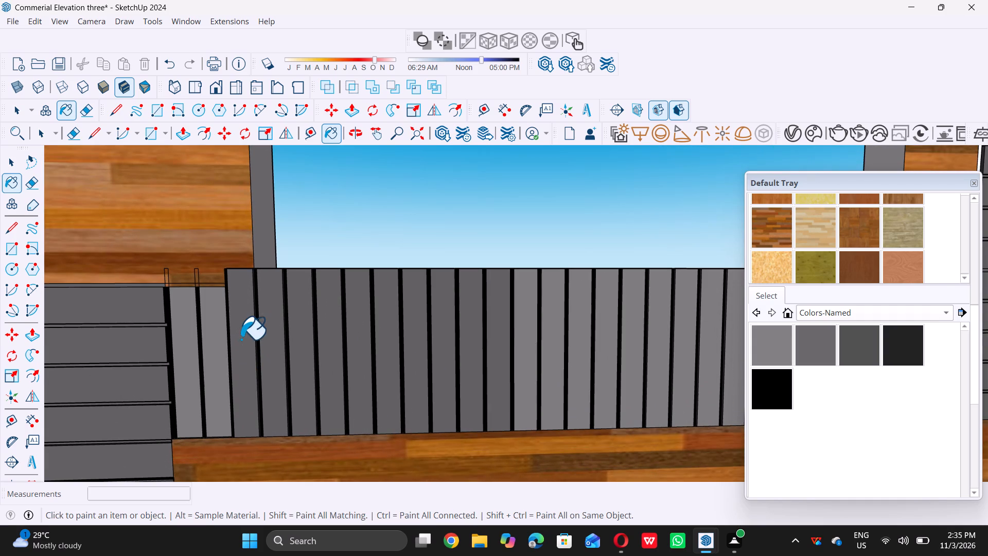
left_click(242, 337)
left_click(269, 333)
left_click(290, 334)
left_click(318, 334)
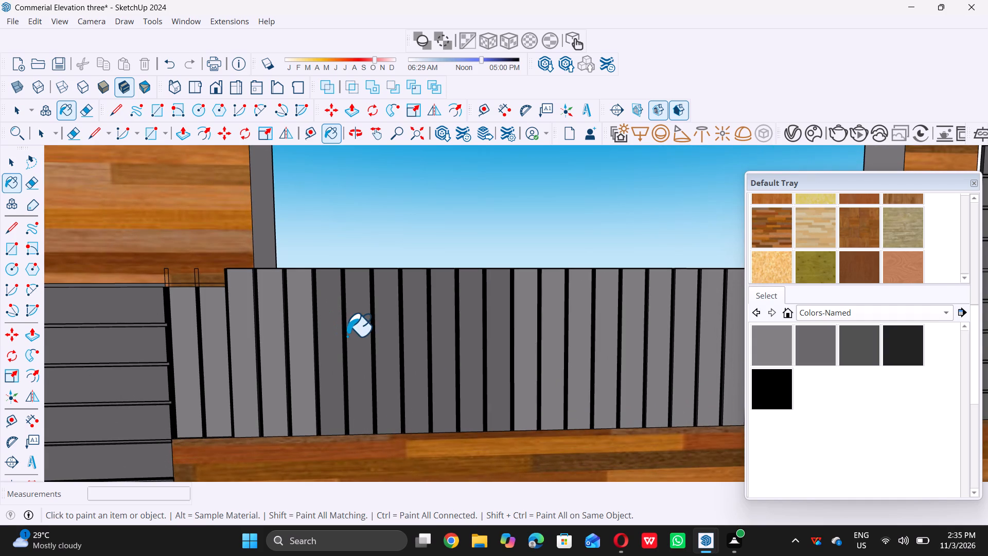
left_click(347, 336)
left_click(332, 338)
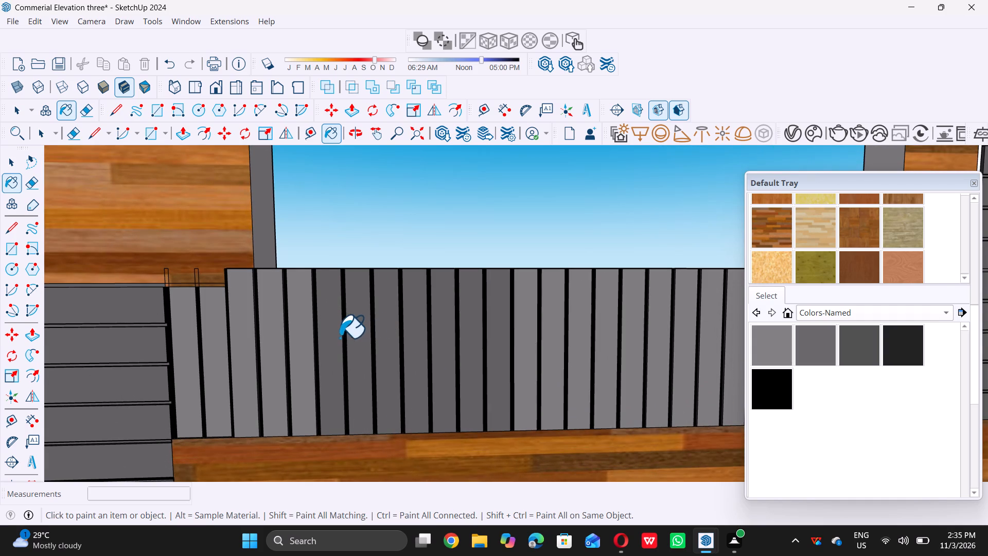
left_click(366, 338)
left_click(382, 340)
left_click(410, 340)
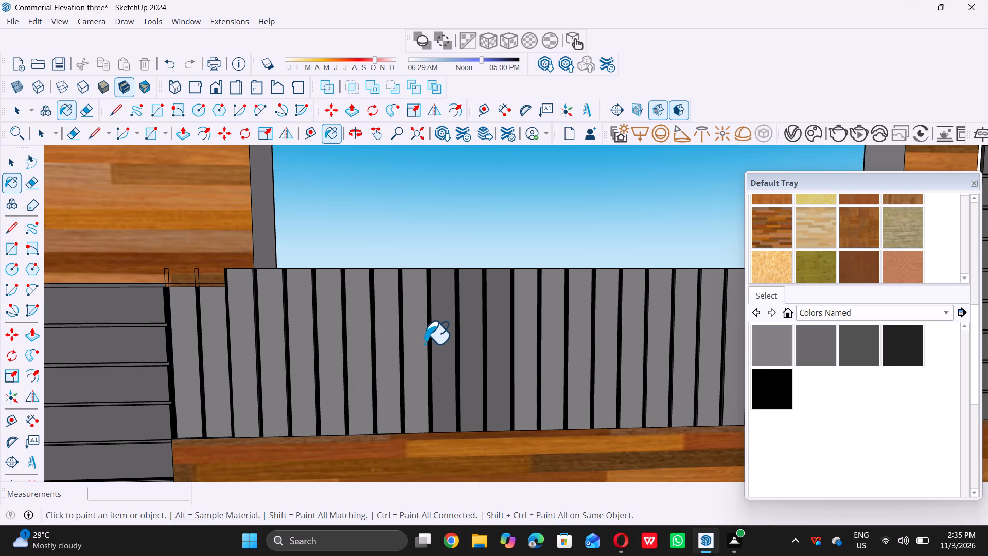
left_click(435, 342)
left_click(460, 341)
left_click(495, 340)
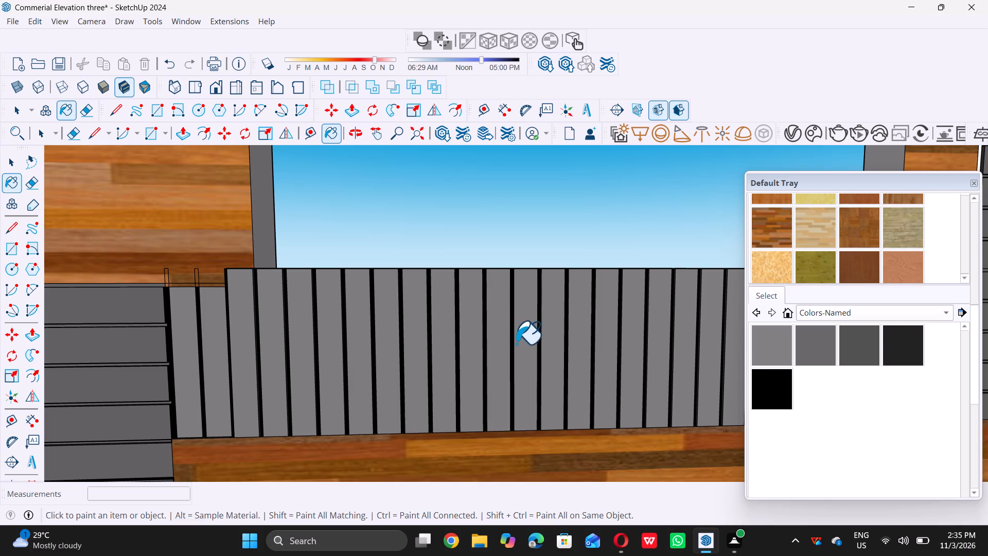
left_click(535, 339)
Paint the first seven vertical panels from the left in the band below the top opening with the lighter gray.
scroll(427, 358, "down", 14)
scroll(383, 352, "down", 4)
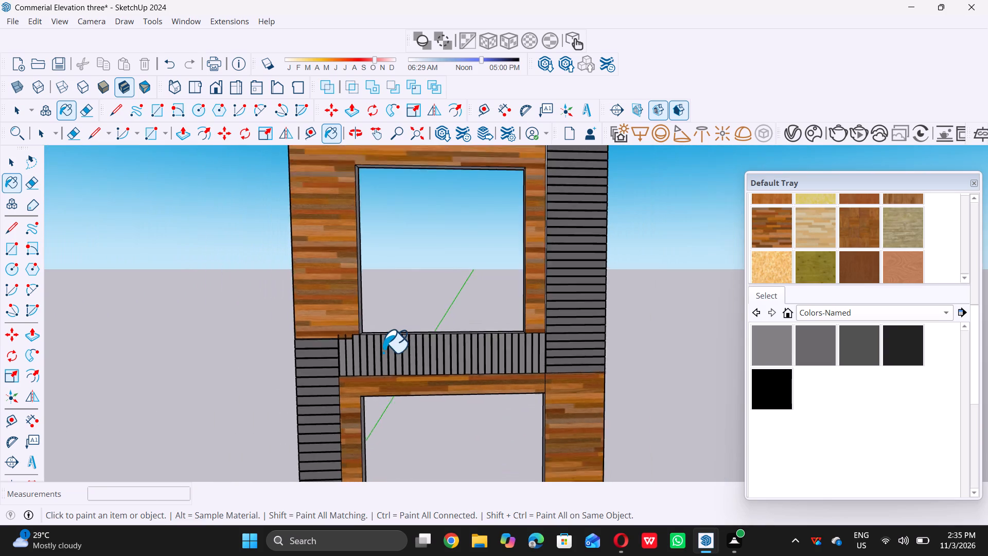
scroll(383, 352, "down", 14)
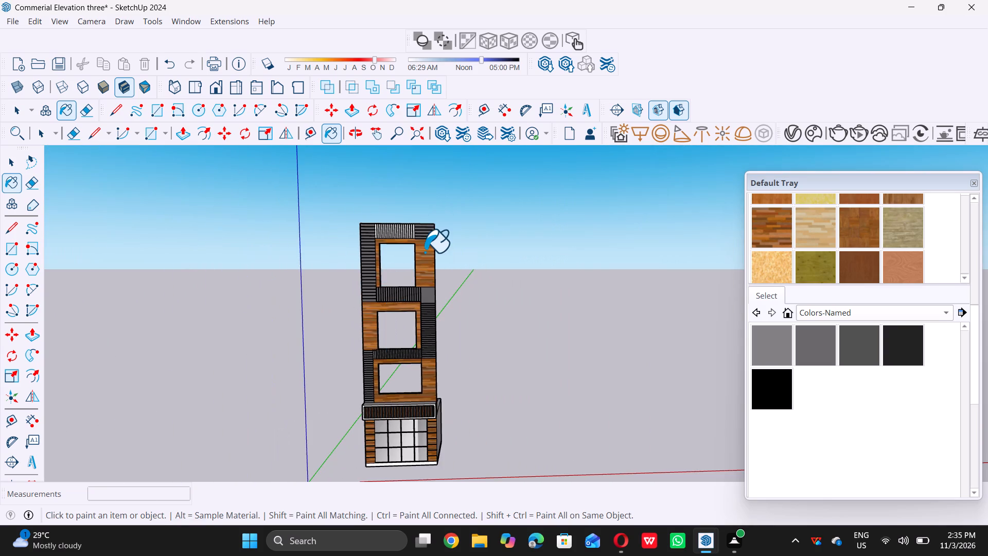
scroll(425, 252, "up", 6)
scroll(372, 338, "up", 15)
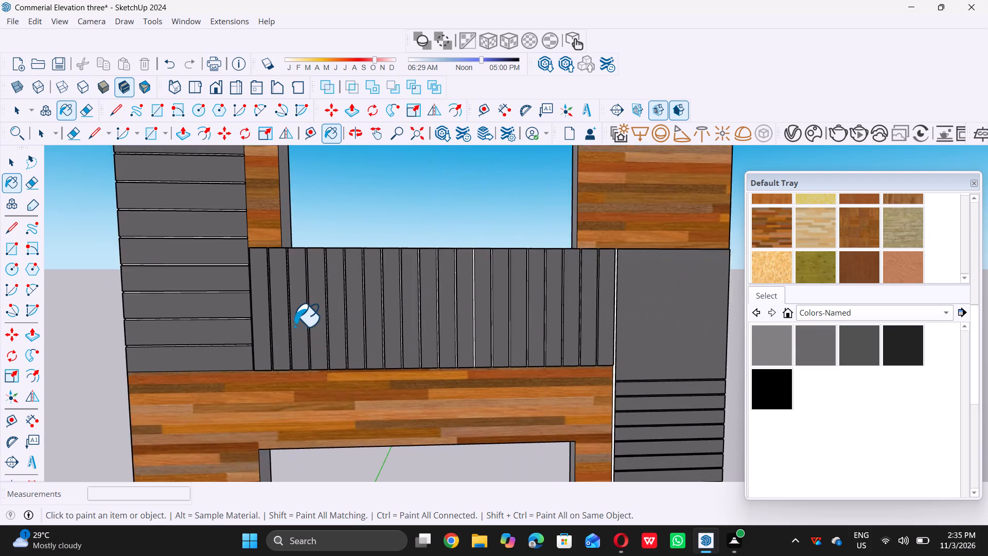
scroll(294, 326, "up", 4)
left_click(250, 302)
left_click(263, 298)
left_click(285, 293)
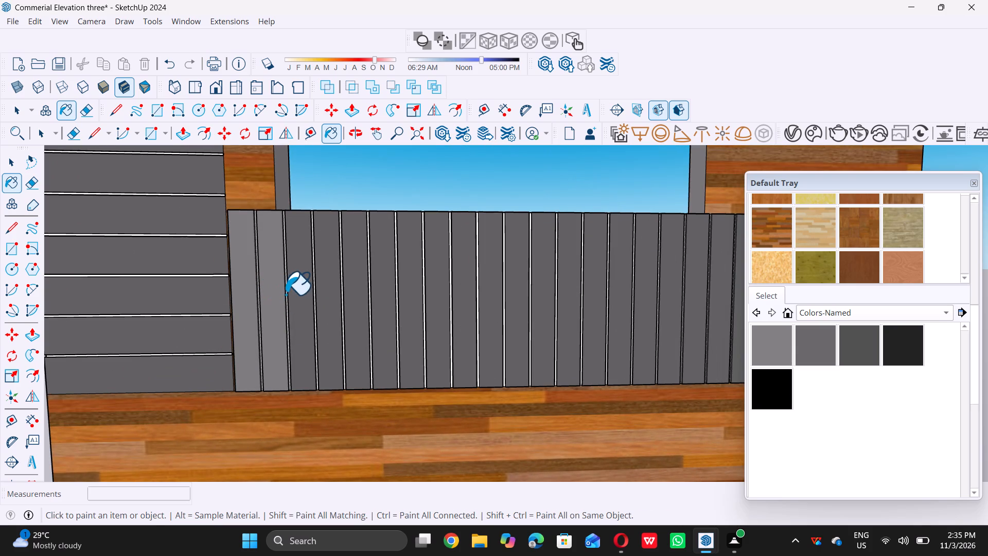
left_click_drag(294, 294, 303, 296)
left_click(305, 296)
left_click(343, 298)
left_click(347, 300)
double_click(356, 306)
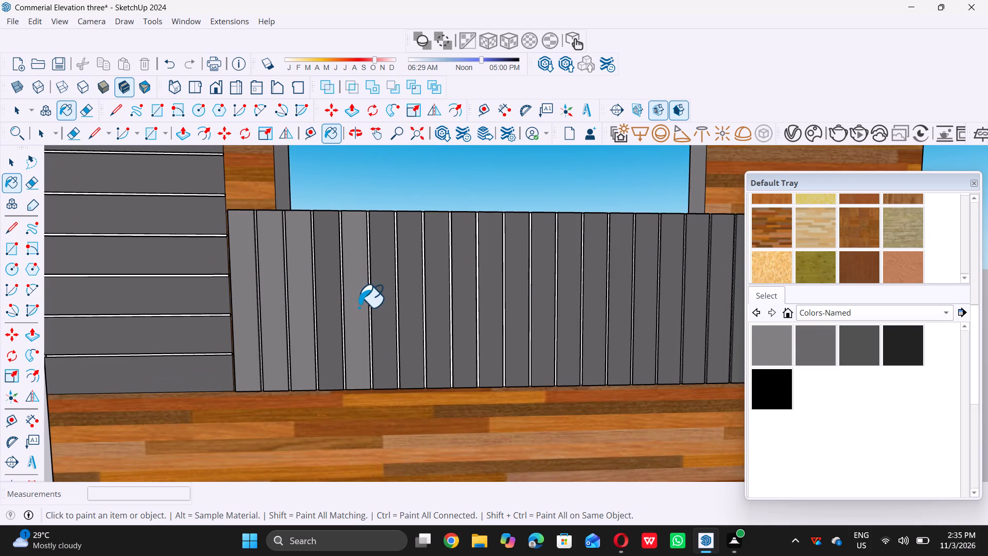
left_click_drag(324, 304, 329, 304)
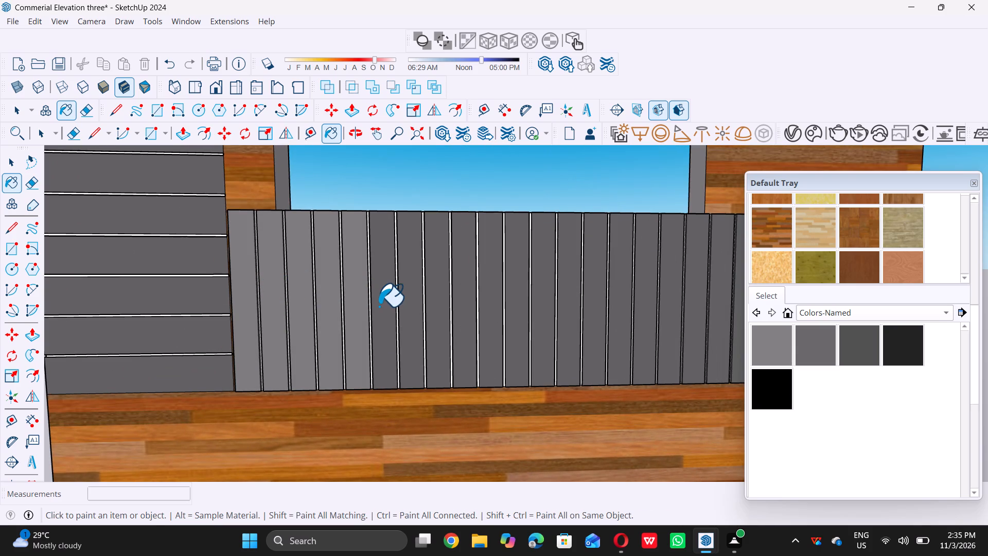
left_click(384, 306)
left_click(402, 306)
left_click(413, 307)
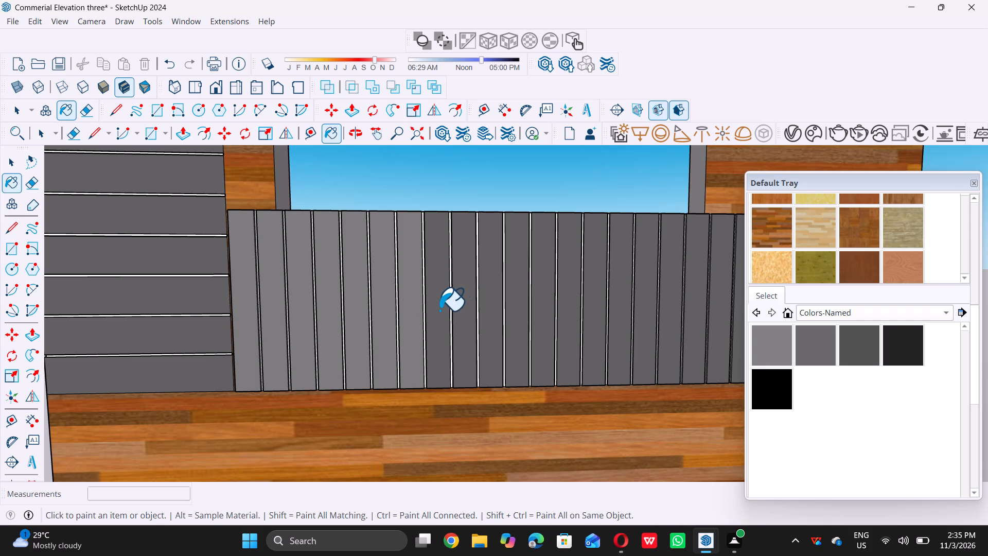
Paint the next eight vertical panels in the band below the top opening with the lighter gray.
left_click(439, 310)
left_click(461, 314)
left_click(474, 316)
left_click(484, 316)
left_click(502, 312)
left_click(509, 314)
left_click(529, 311)
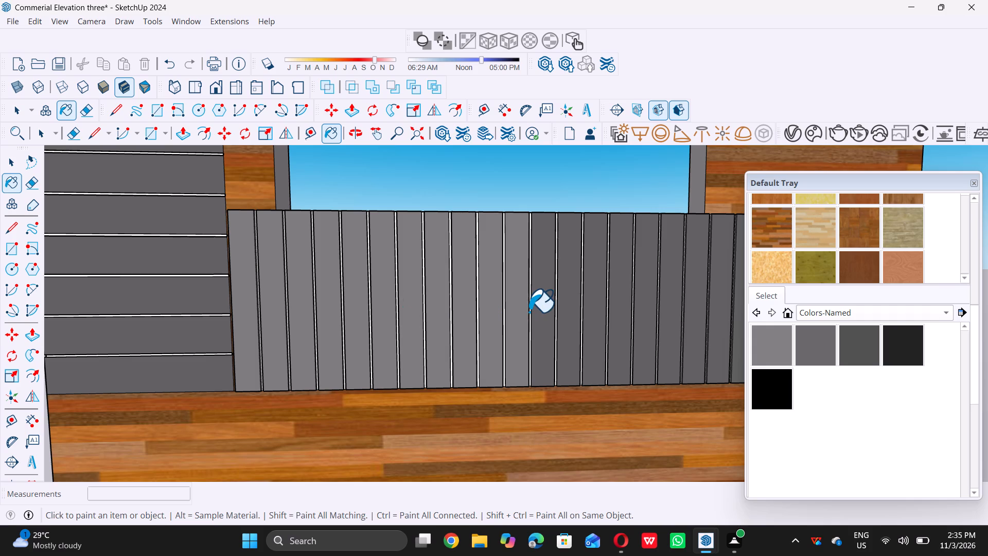
left_click_drag(532, 311, 538, 311)
left_click(552, 311)
left_click_drag(559, 314, 563, 315)
left_click(566, 315)
left_click(578, 311)
triple_click(616, 305)
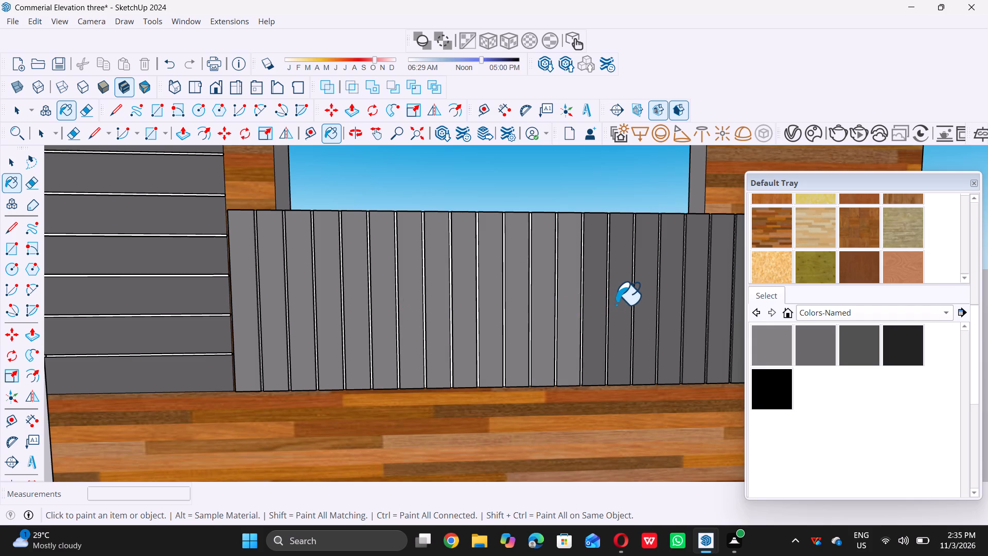
double_click(602, 308)
Paint the last five dark vertical panels at the right end of the same band with the lighter gray.
scroll(382, 310, "down", 5)
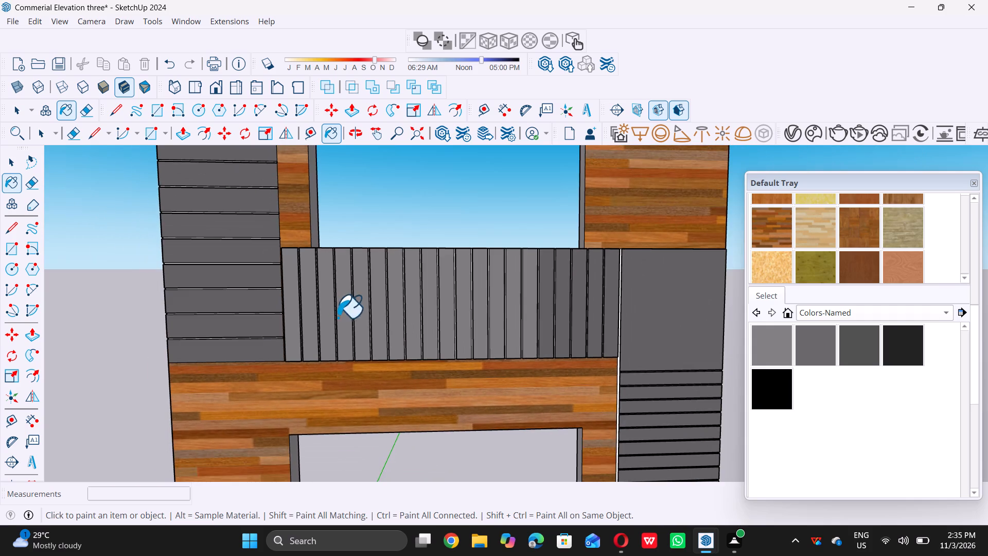
scroll(550, 306, "up", 5)
left_click(642, 317)
left_click(607, 323)
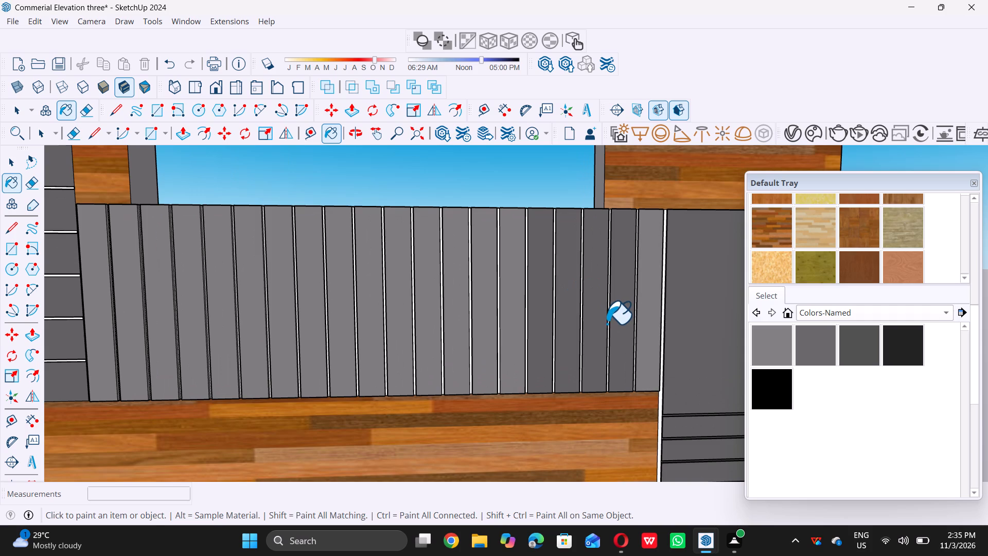
double_click(621, 319)
left_click(570, 314)
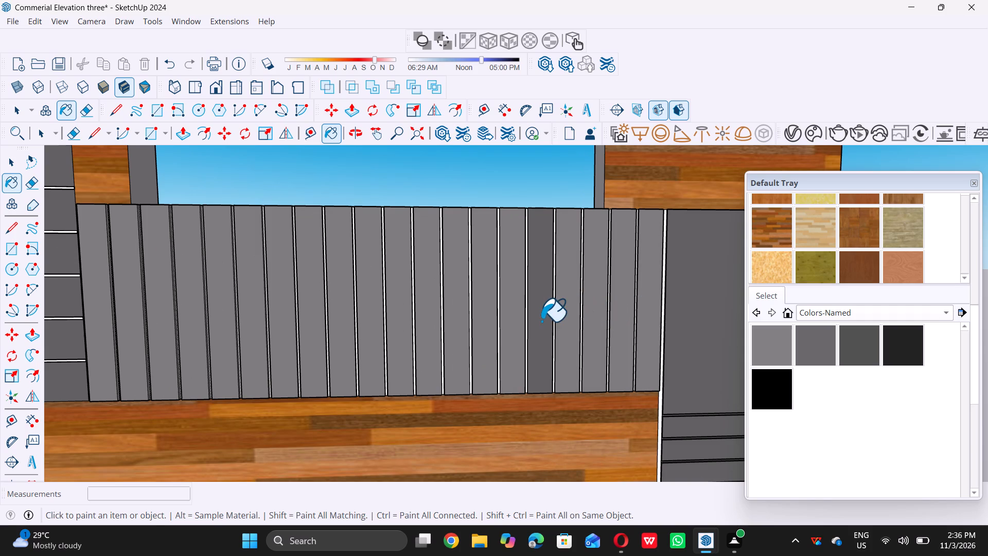
left_click(541, 321)
Paint the white vertical panels in the left half of the band above the top opening with the lighter gray.
scroll(524, 335, "down", 20)
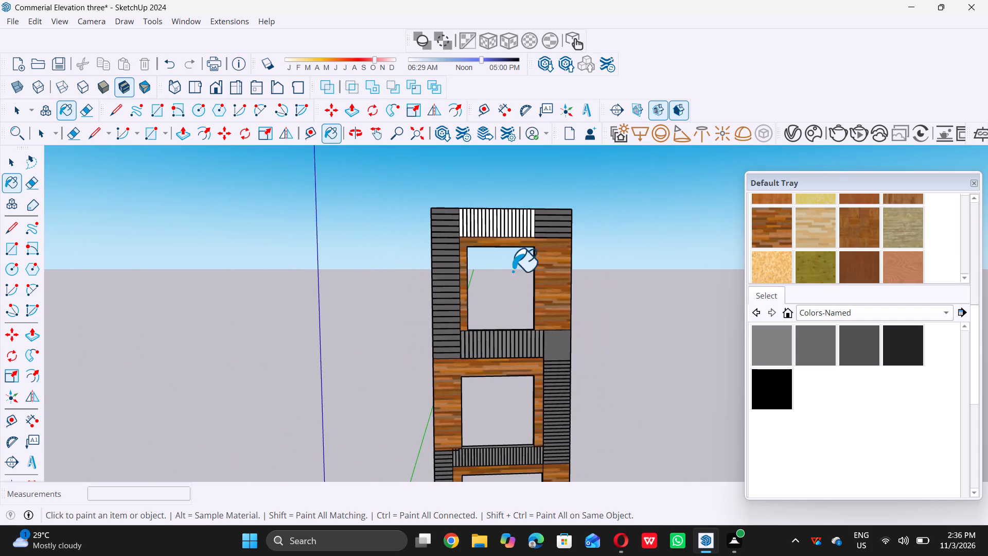
scroll(517, 225, "up", 10)
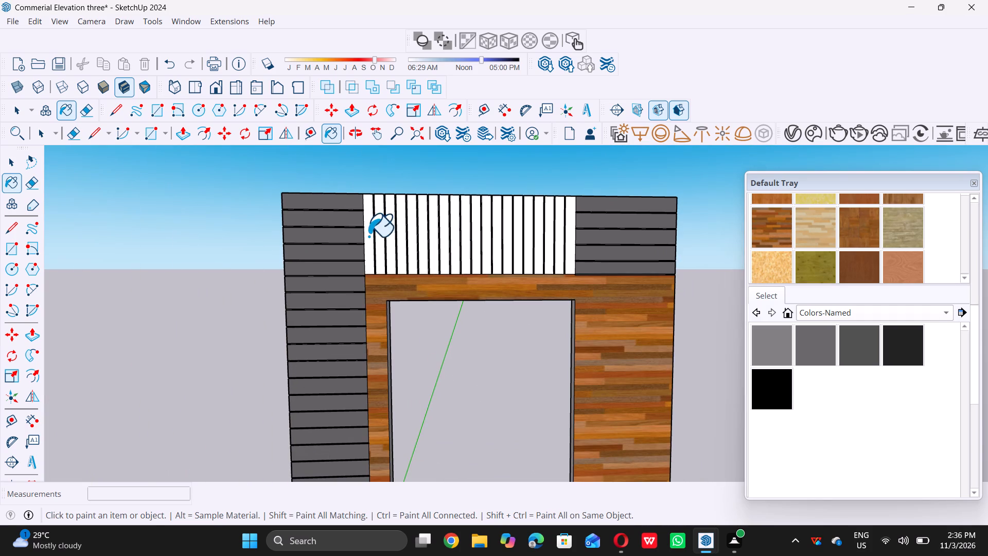
left_click(367, 236)
left_click(380, 234)
left_click_drag(380, 234, 384, 235)
left_click(387, 235)
left_click(389, 235)
left_click_drag(389, 235, 399, 237)
left_click(407, 237)
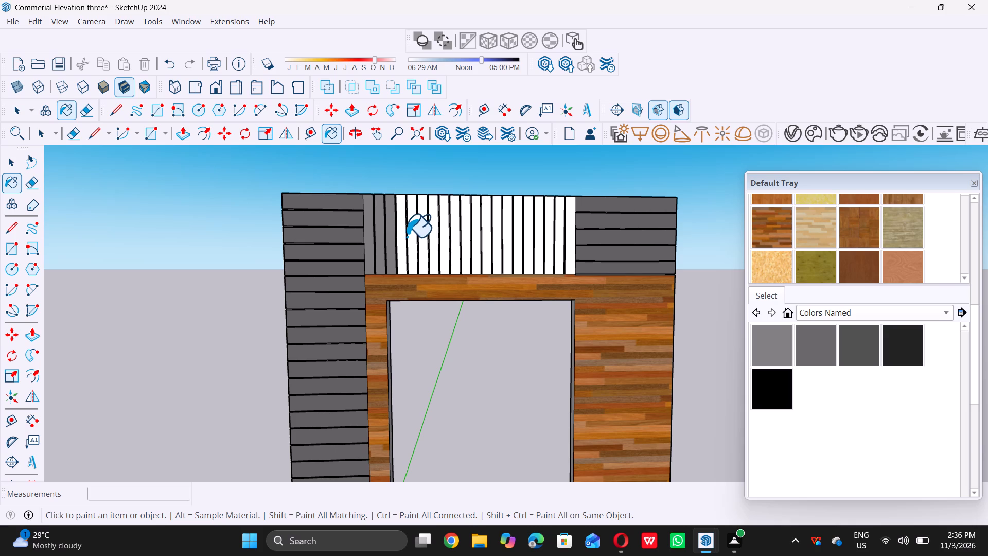
left_click(401, 235)
double_click(410, 234)
left_click(416, 234)
left_click(424, 234)
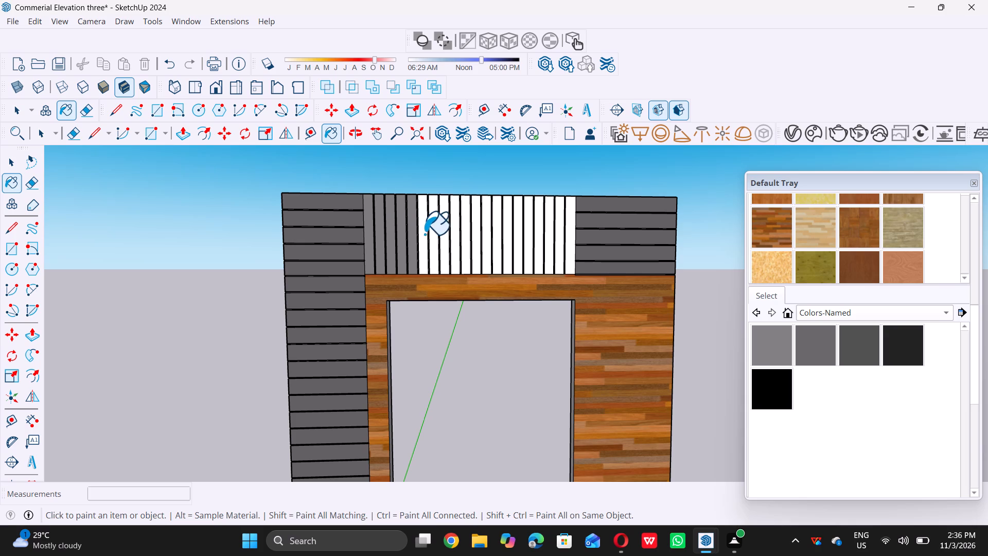
left_click(431, 234)
left_click_drag(436, 235, 442, 235)
left_click(448, 237)
left_click(453, 237)
left_click(470, 235)
double_click(473, 235)
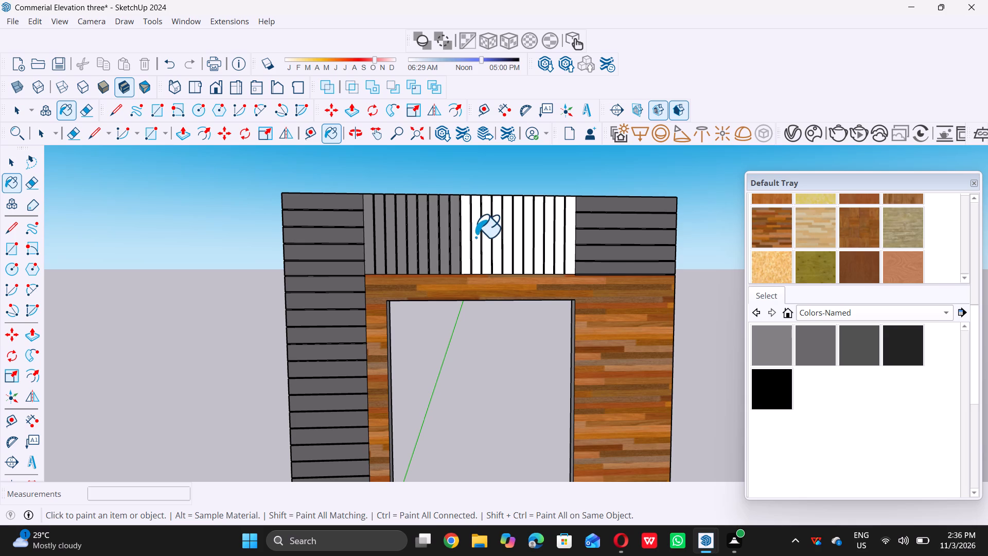
Paint the white panels right of the middle in the top band lighter gray, leaving the four at its right end.
left_click(477, 237)
left_click(497, 238)
left_click(502, 239)
left_click(523, 239)
left_click(527, 239)
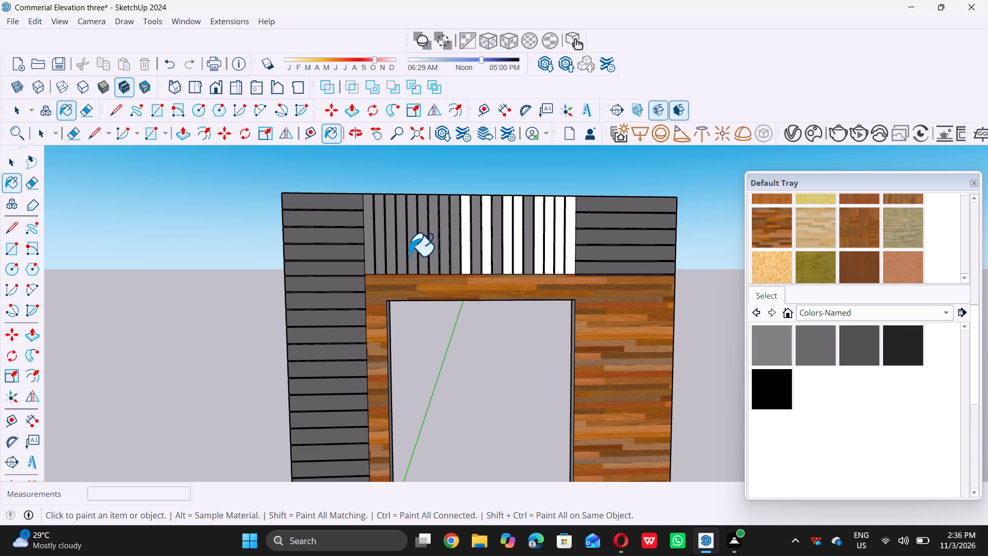
scroll(470, 239, "up", 4)
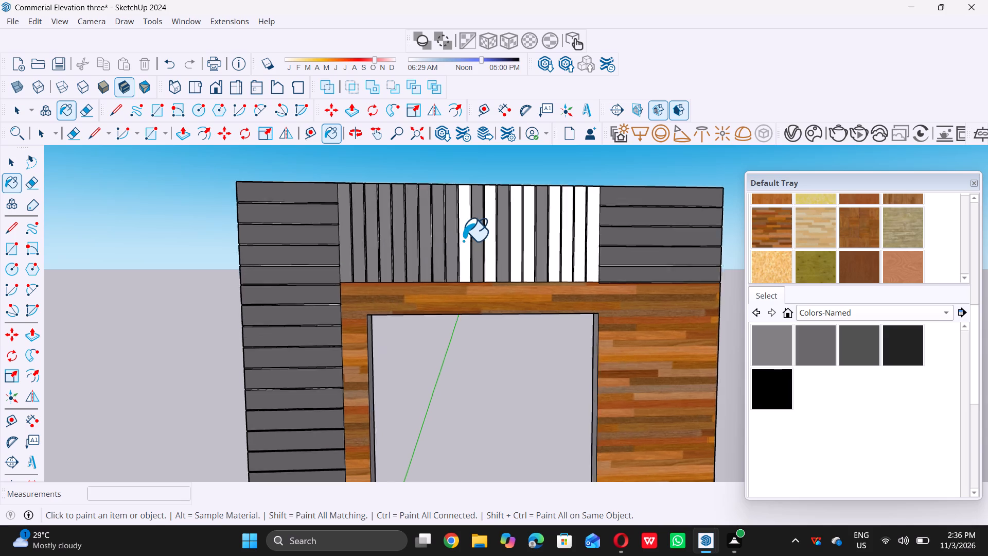
scroll(463, 240, "up", 5)
left_click(465, 233)
left_click(518, 237)
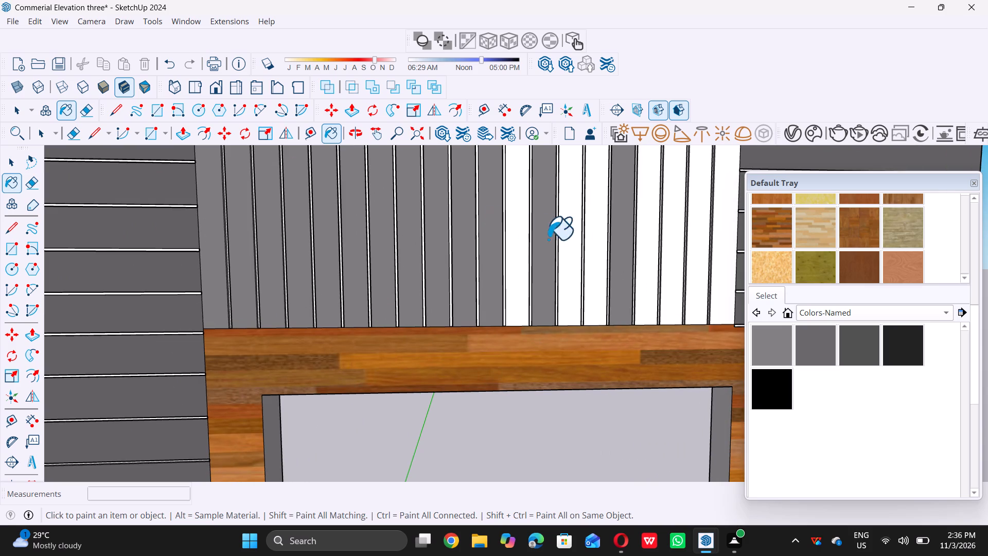
left_click(568, 240)
left_click(592, 242)
Paint the last four white vertical panels at the right end of the top band with the lighter gray.
scroll(320, 245, "down", 5)
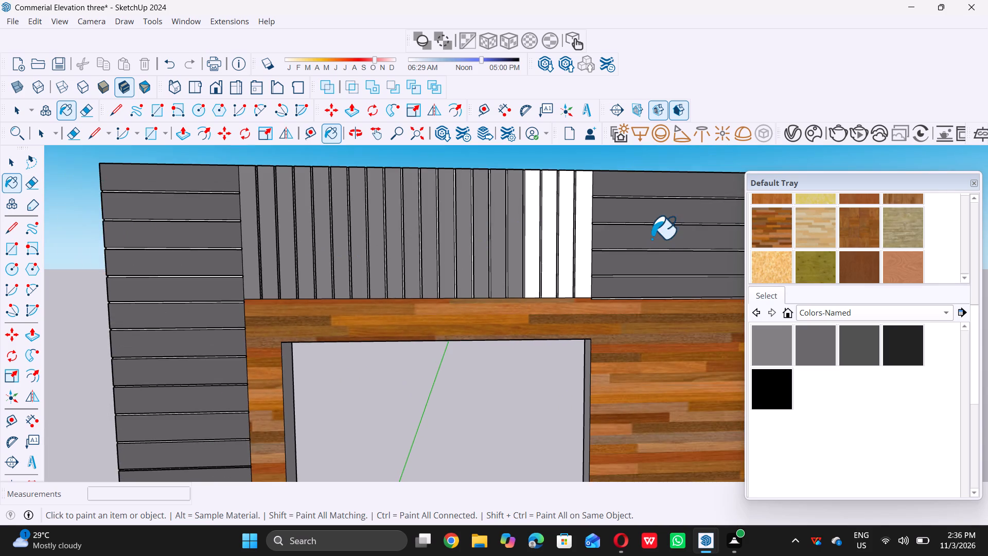
scroll(650, 237, "up", 6)
left_click(551, 246)
left_click(527, 247)
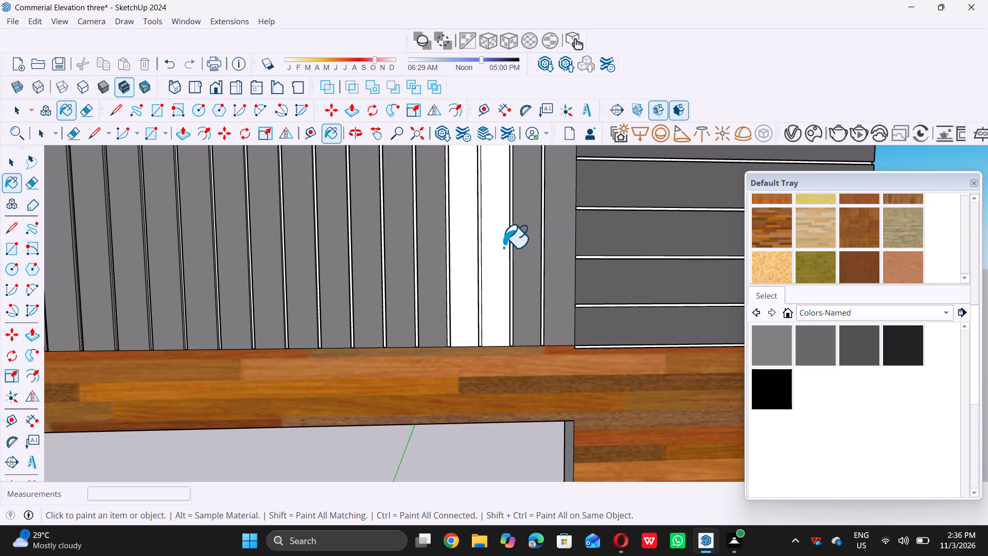
double_click(502, 247)
left_click(462, 244)
scroll(461, 242, "down", 10)
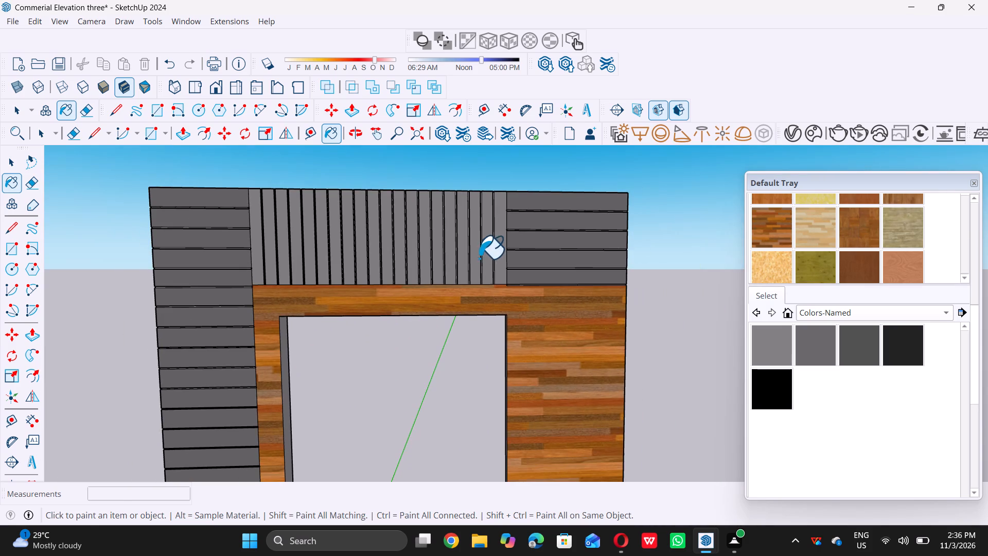
Paint the two uppermost white grooves between the top floor's left horizontal planks black from Colors-Named.
key("space")
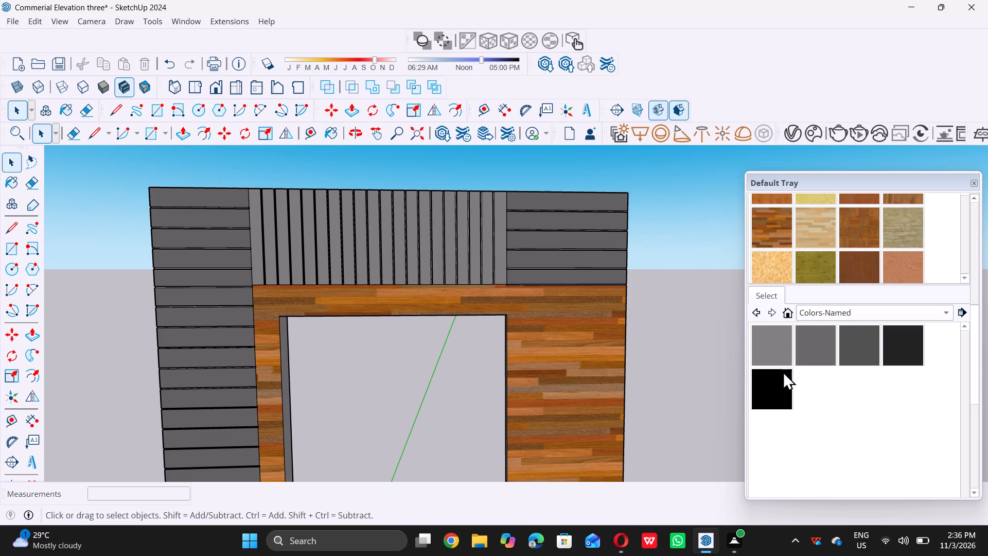
left_click(784, 378)
scroll(272, 219, "up", 12)
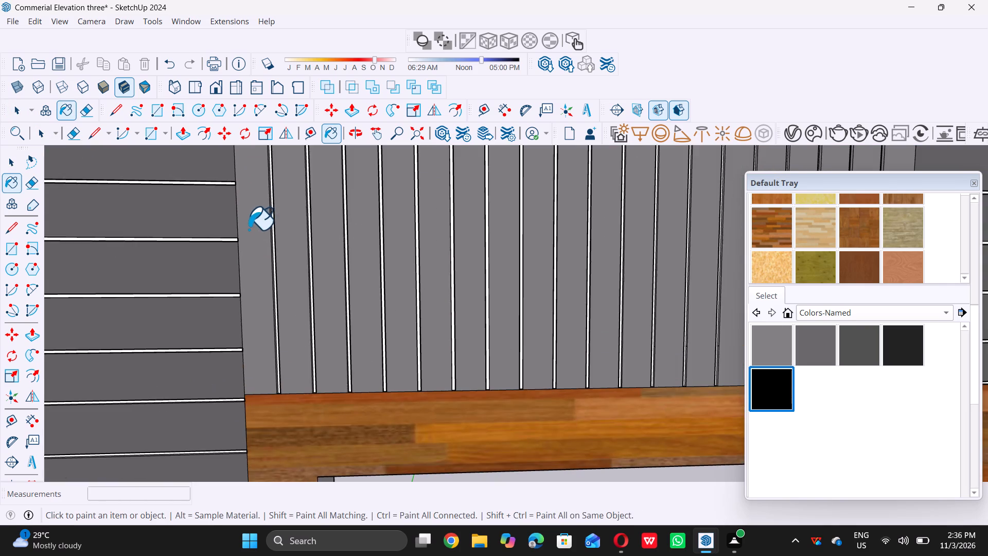
scroll(226, 201, "up", 17)
double_click(231, 176)
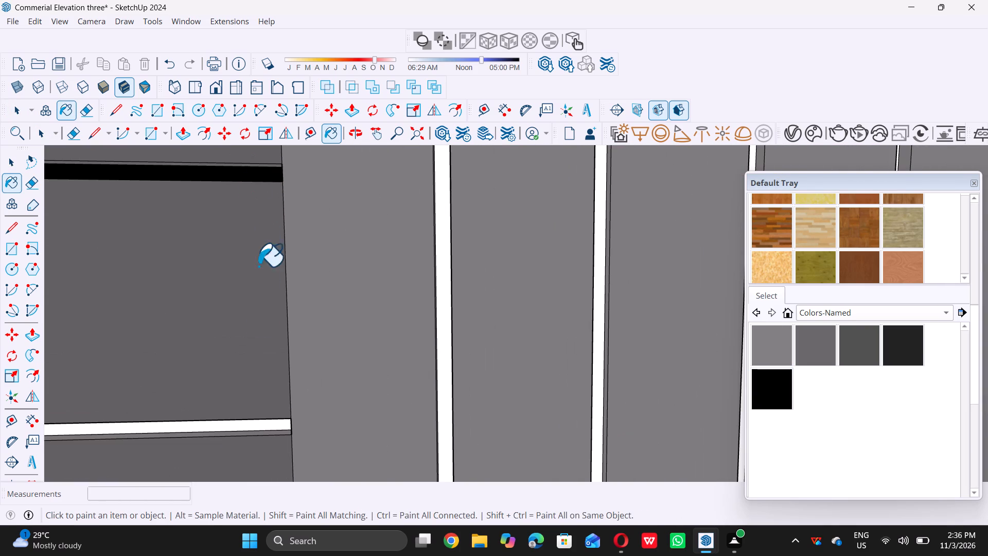
left_click(266, 428)
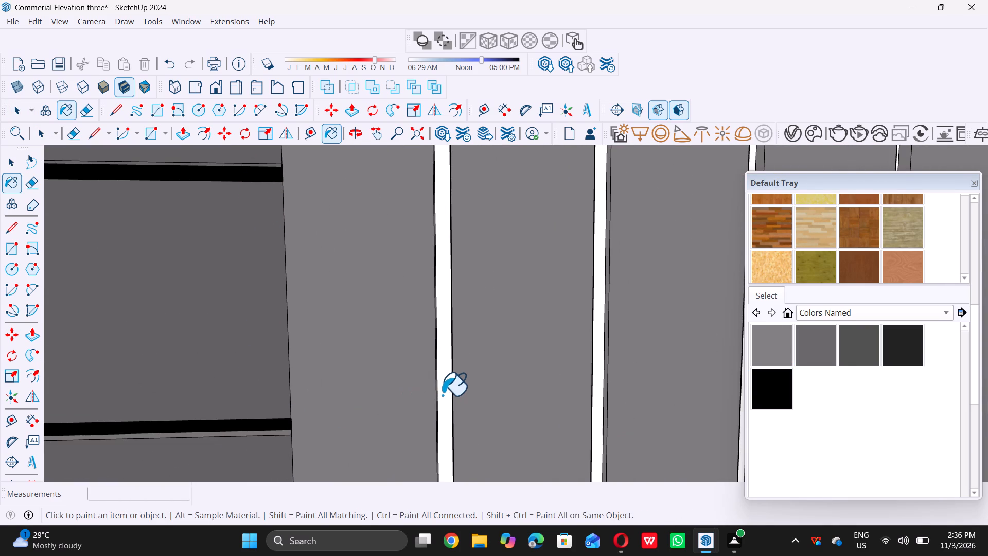
Paint the first three white grooves from the left between the top band's vertical panels black.
left_click(444, 393)
scroll(383, 252, "down", 15)
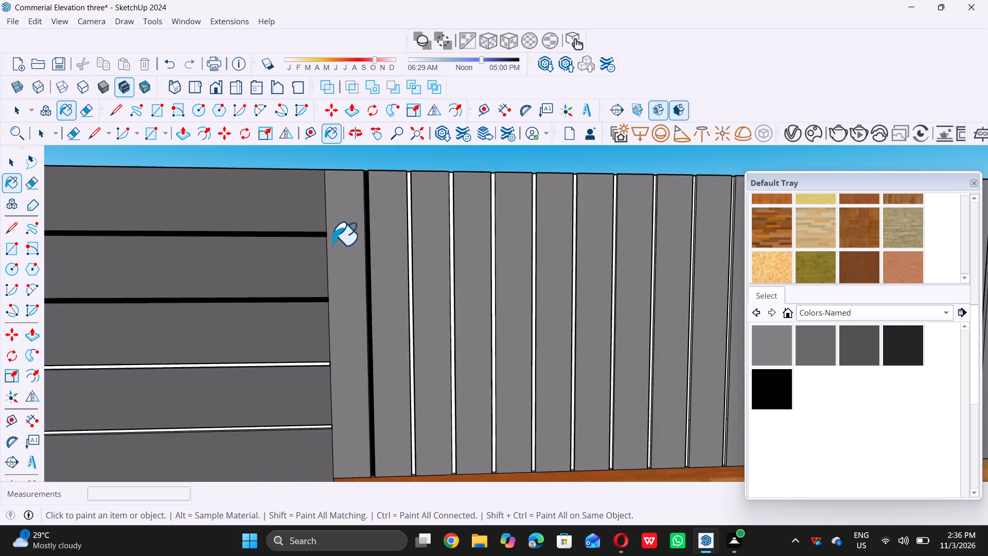
scroll(332, 245, "down", 4)
scroll(374, 266, "up", 13)
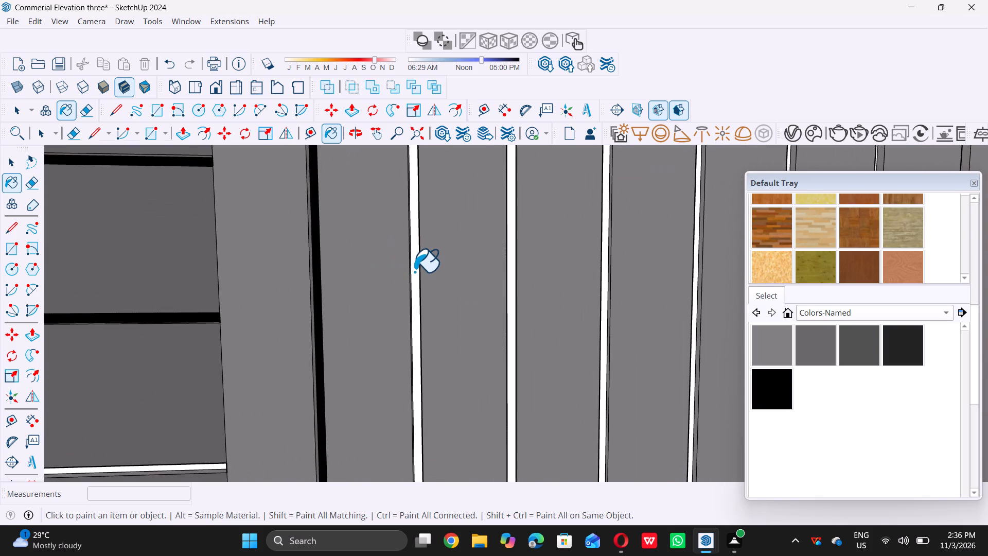
scroll(414, 271, "up", 3)
left_click(417, 271)
left_click(578, 279)
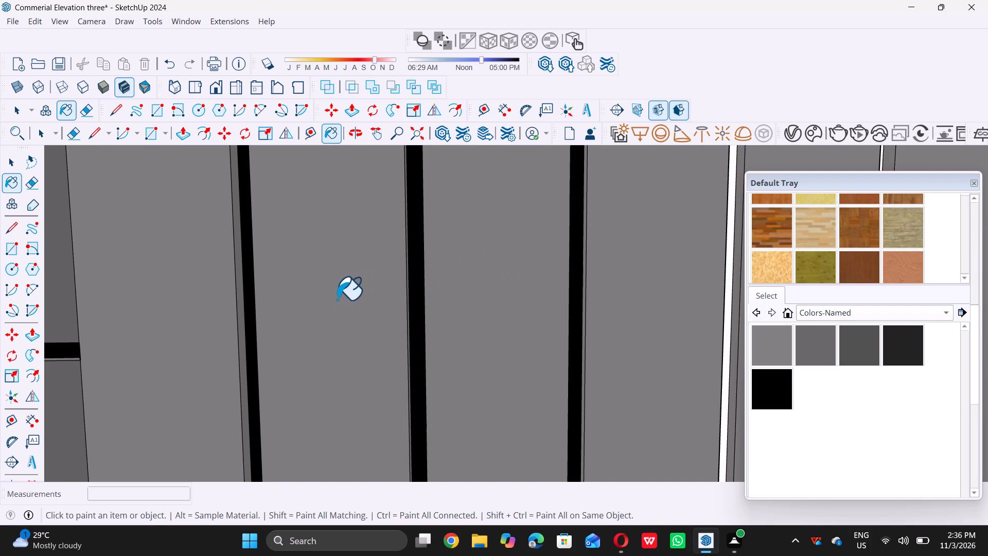
Paint the fourth to eighth white grooves from the left between the top band's vertical panels black.
scroll(323, 301, "down", 13)
scroll(447, 302, "up", 3)
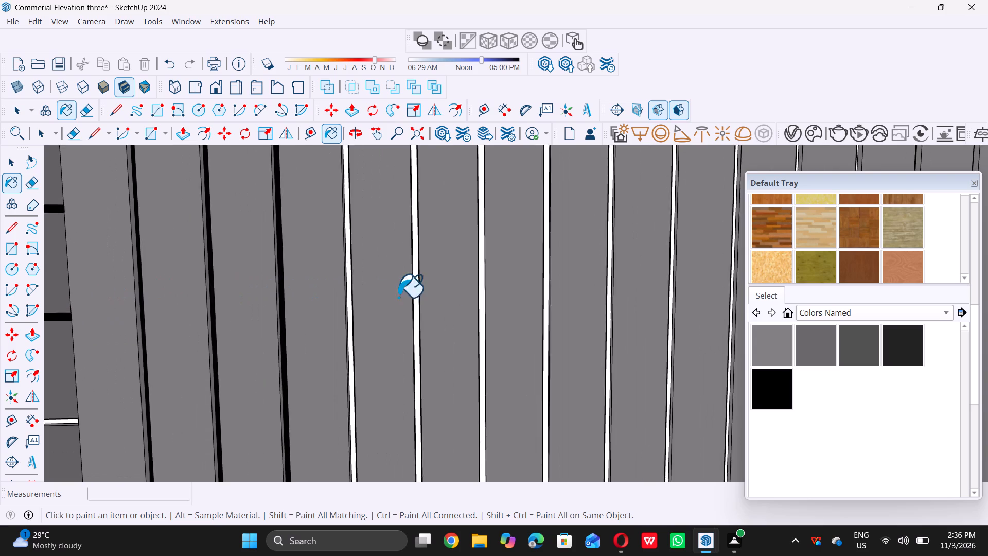
scroll(398, 297, "up", 2)
scroll(322, 291, "up", 9)
double_click(310, 287)
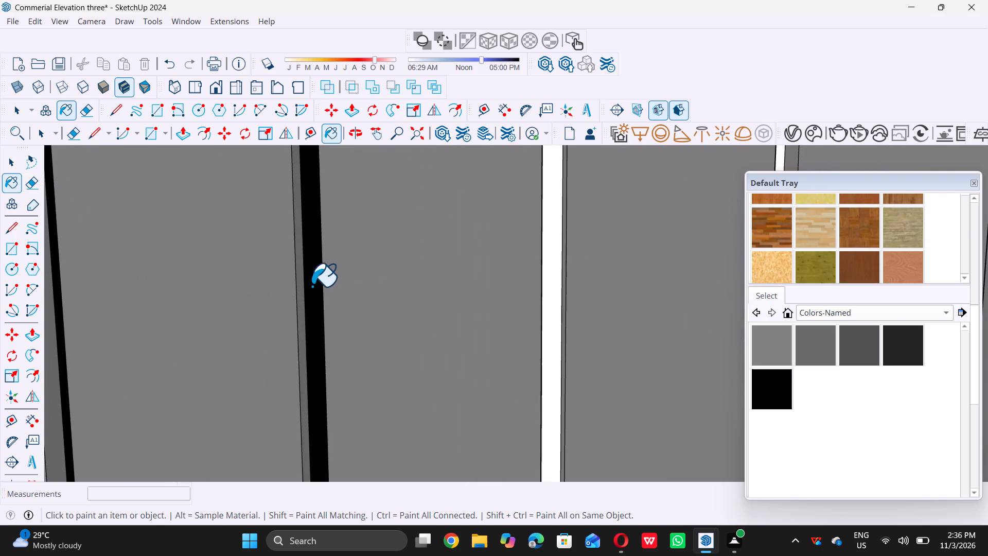
left_click(552, 277)
scroll(272, 284, "down", 5)
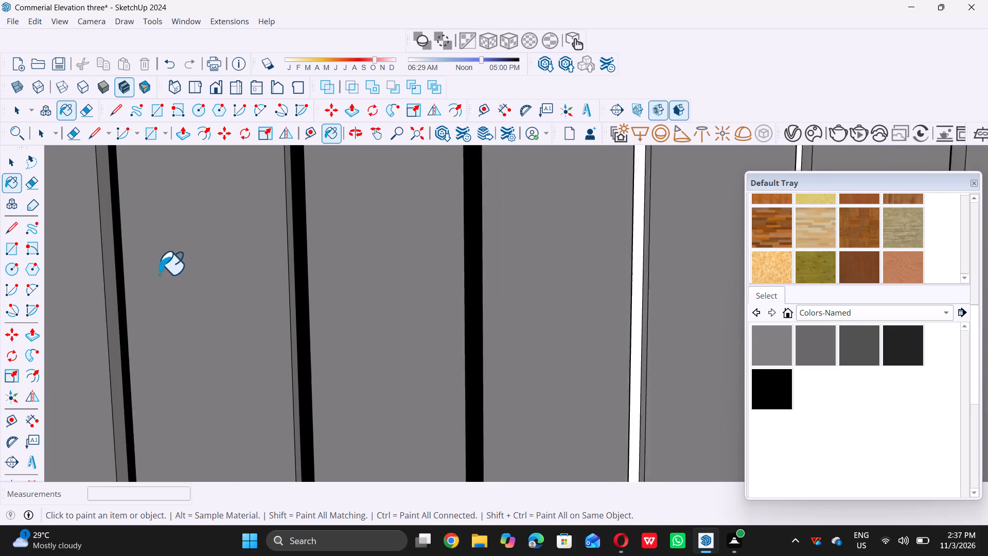
scroll(159, 274, "down", 9)
scroll(376, 282, "up", 10)
double_click(384, 275)
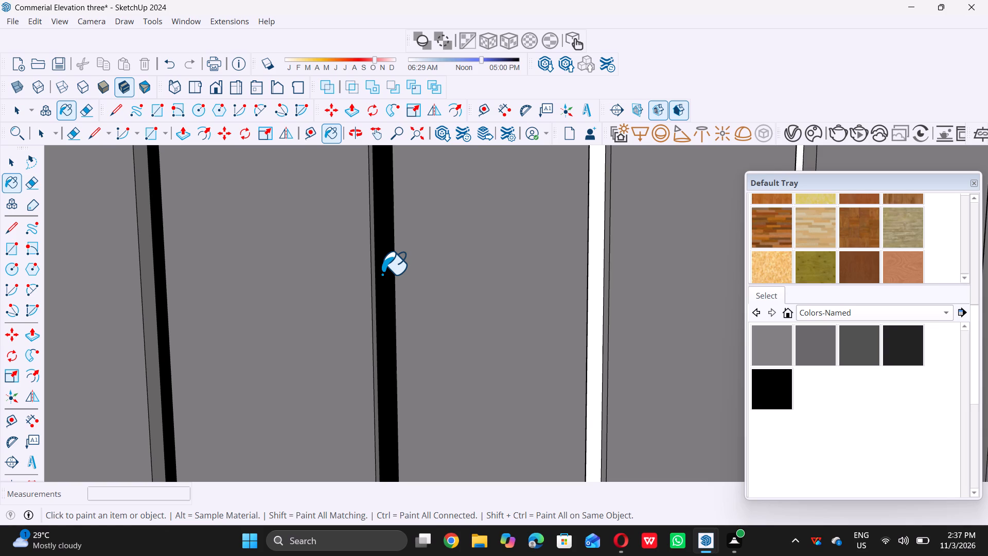
scroll(347, 284, "down", 7)
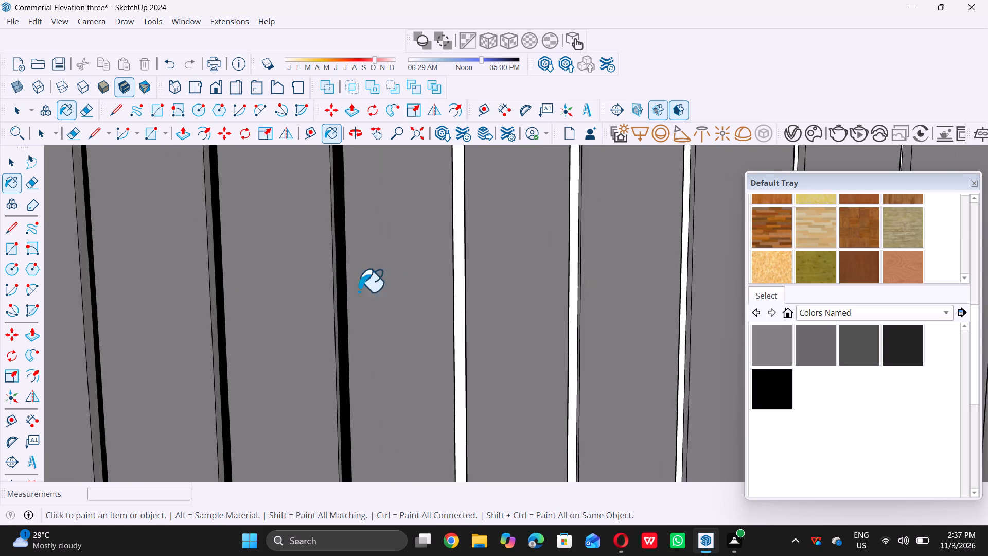
scroll(428, 291, "up", 9)
double_click(468, 285)
scroll(307, 280, "down", 8)
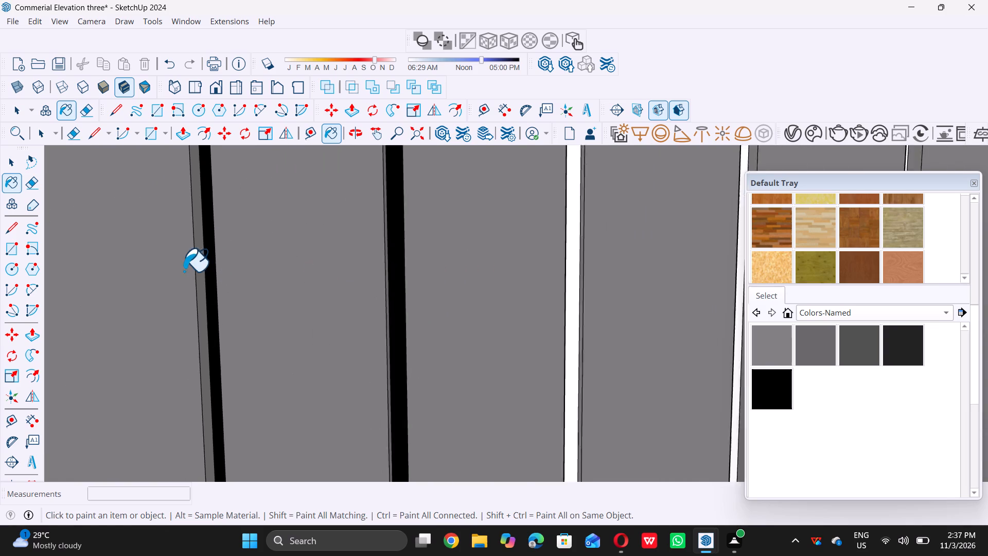
scroll(544, 282, "up", 5)
left_click(495, 277)
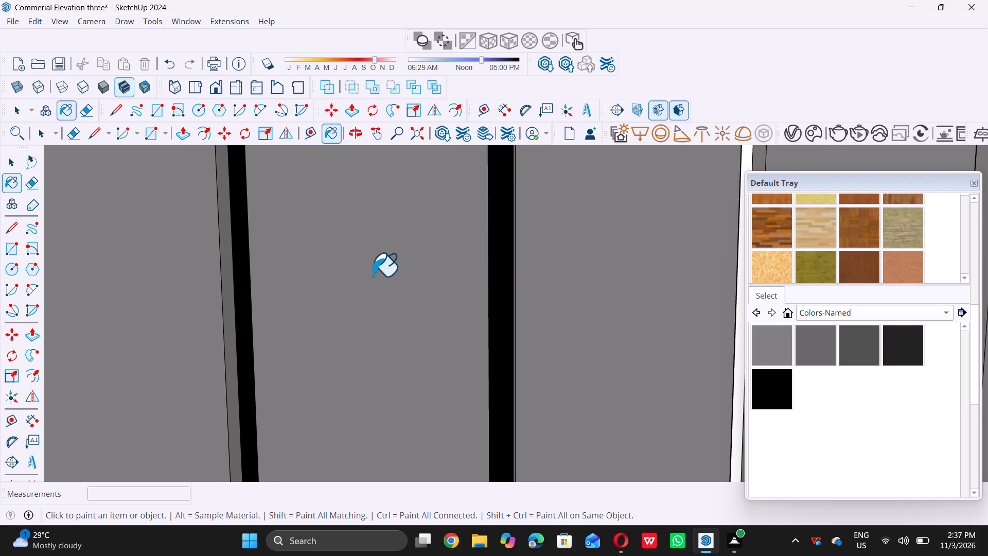
Paint the ninth to thirteenth white grooves from the left between the top band's vertical panels black.
scroll(373, 275, "down", 3)
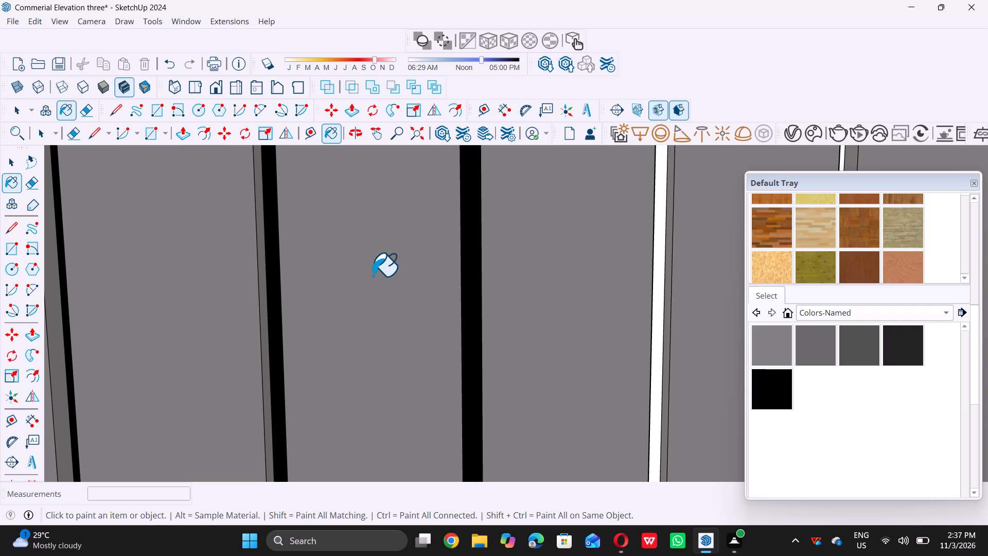
scroll(373, 275, "down", 3)
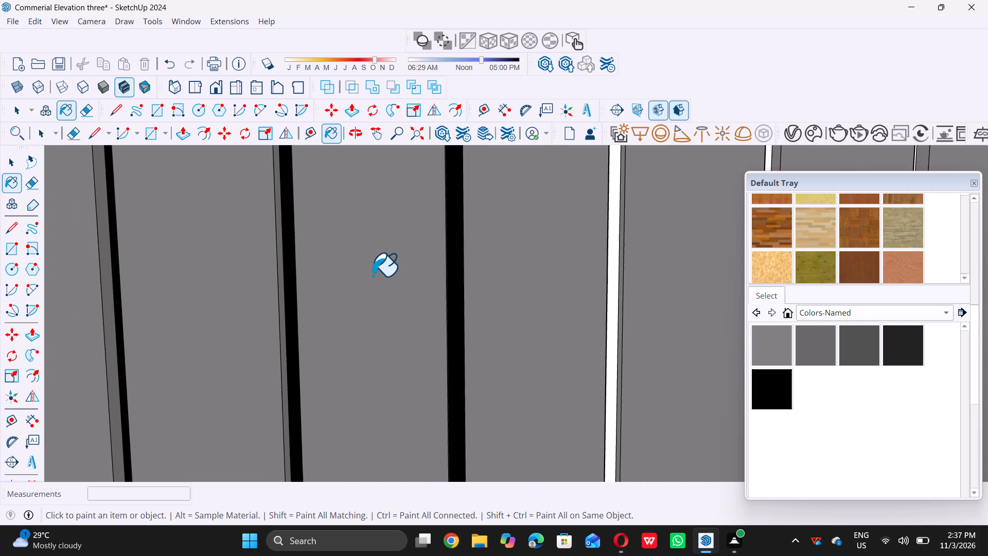
scroll(373, 275, "down", 7)
scroll(498, 286, "up", 6)
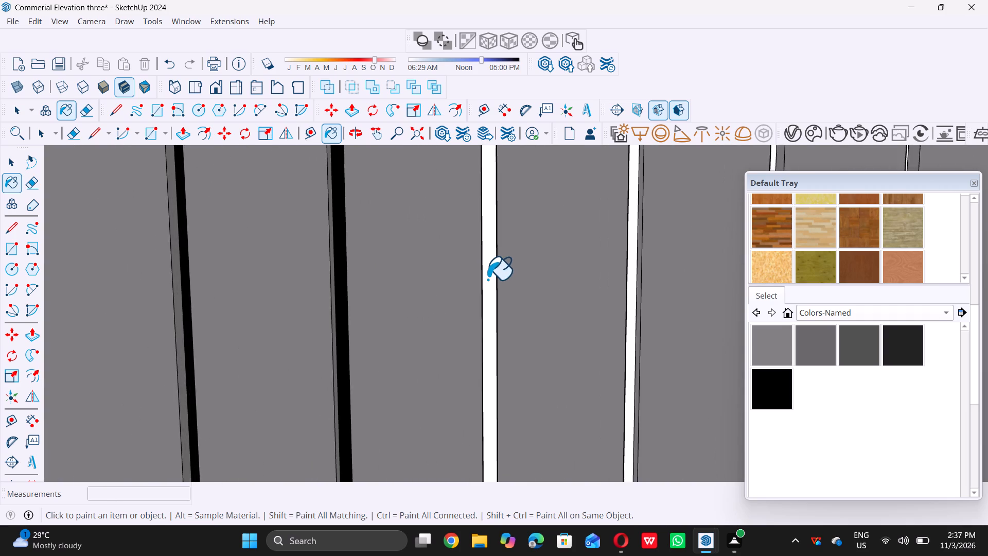
scroll(487, 278, "up", 2)
double_click(487, 276)
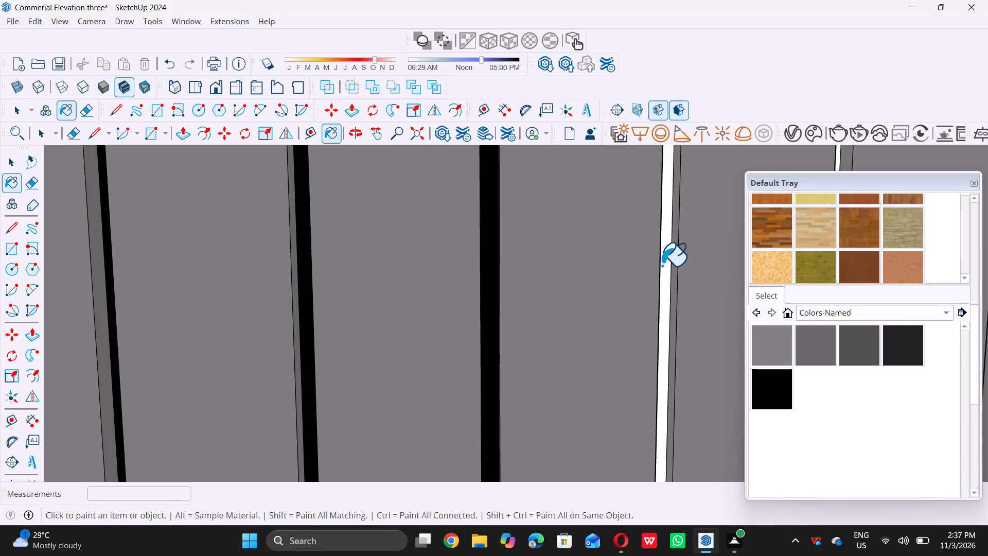
left_click(668, 265)
scroll(129, 287, "down", 9)
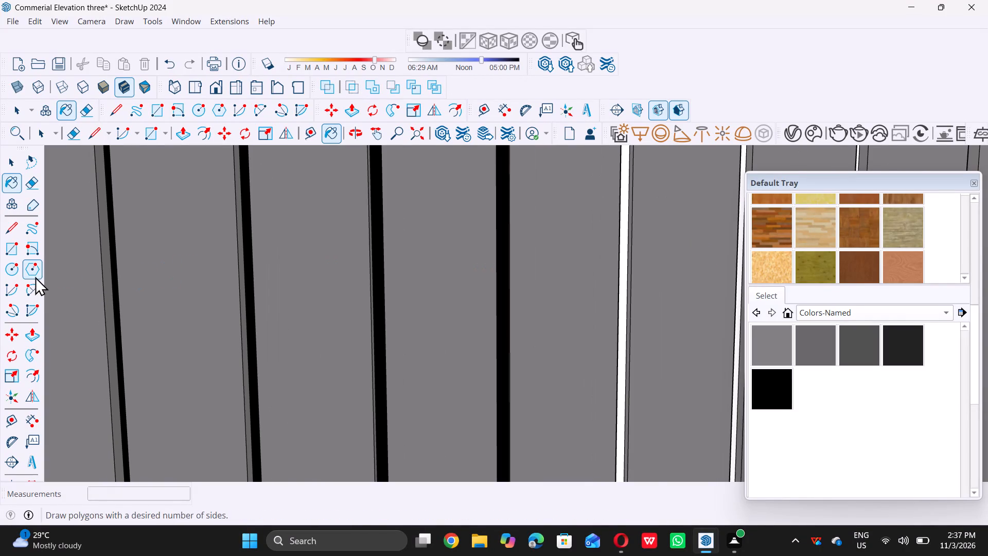
left_click(625, 308)
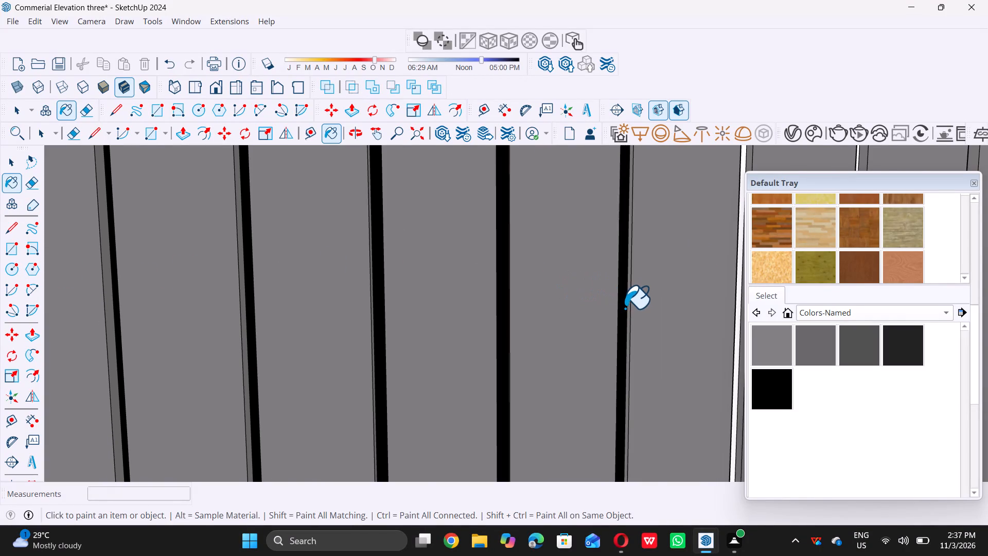
scroll(276, 314, "down", 12)
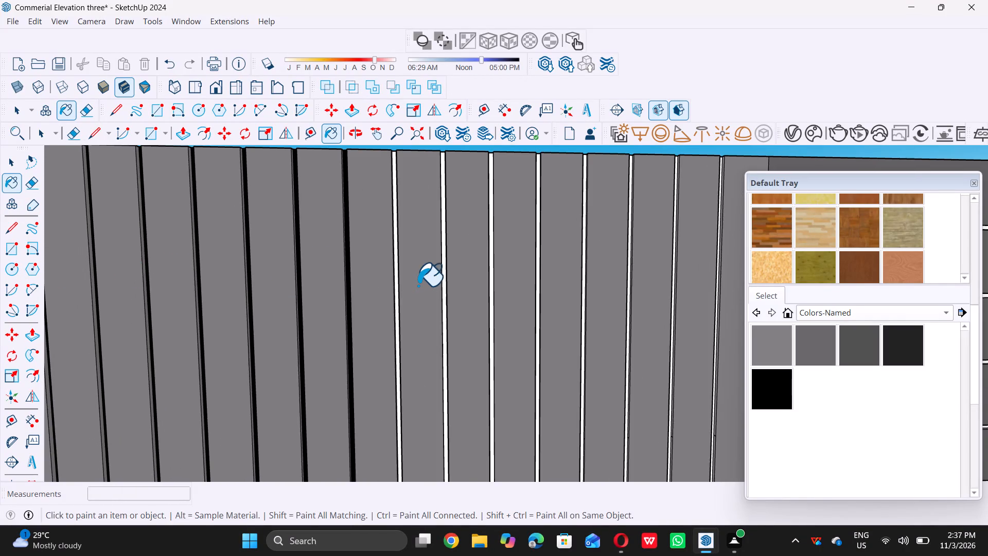
scroll(418, 285, "up", 5)
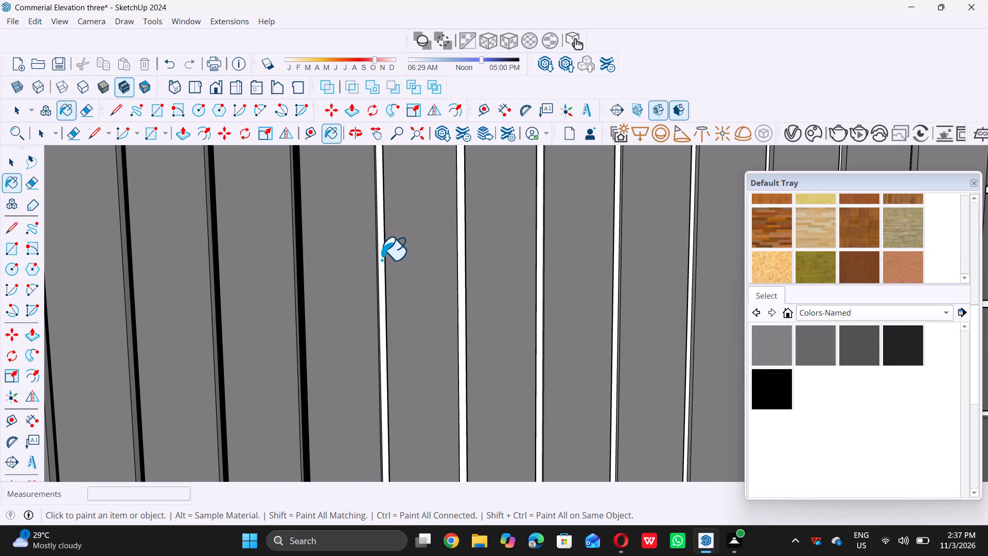
left_click(381, 259)
left_click(462, 285)
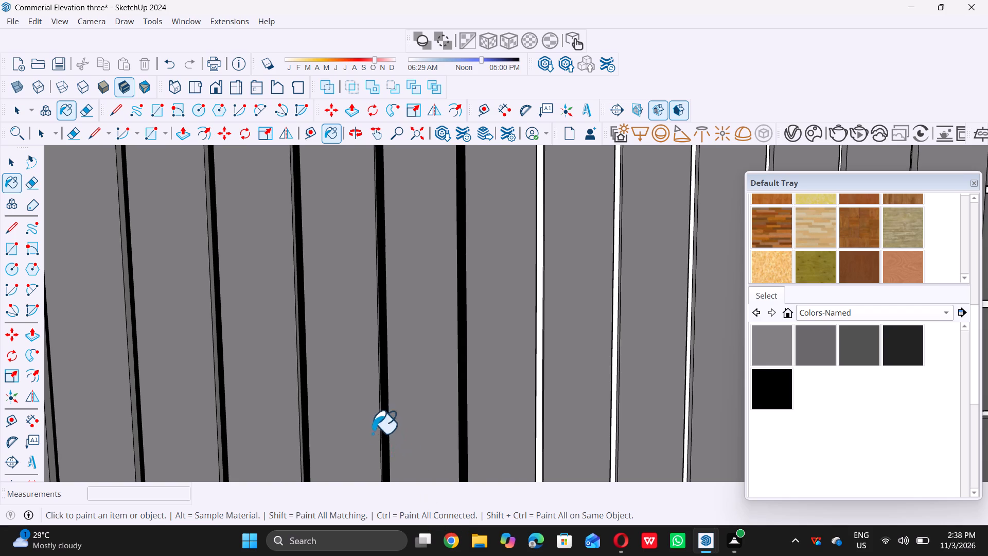
Paint the next four white grooves between the top band's vertical panels black, leaving the two at its right end.
scroll(376, 282, "down", 5)
scroll(468, 292, "up", 15)
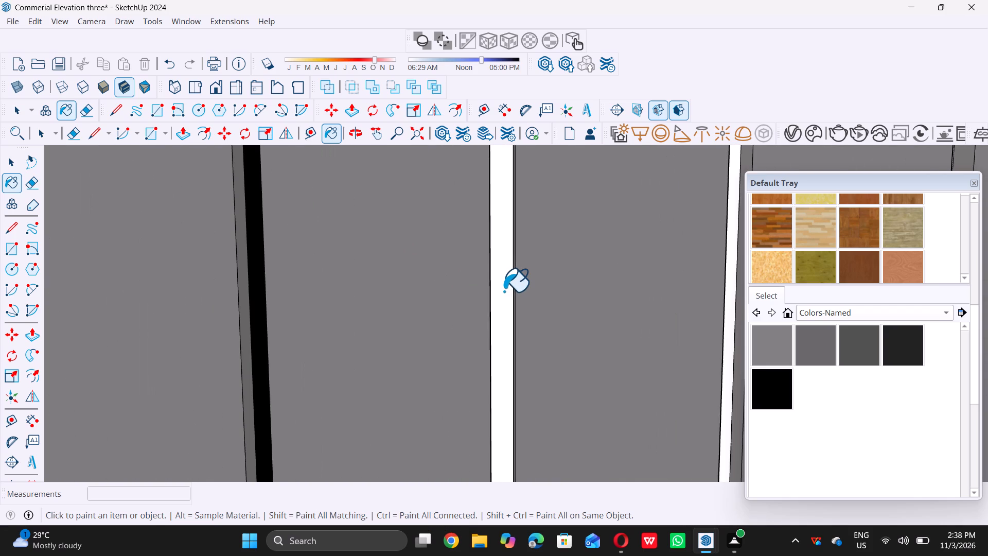
double_click(504, 291)
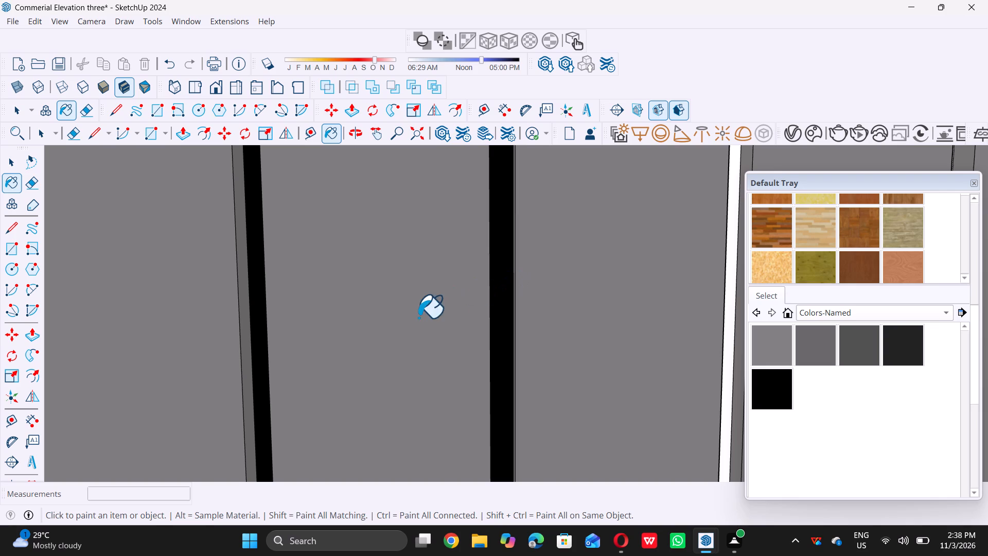
scroll(418, 317, "down", 10)
scroll(327, 329, "down", 8)
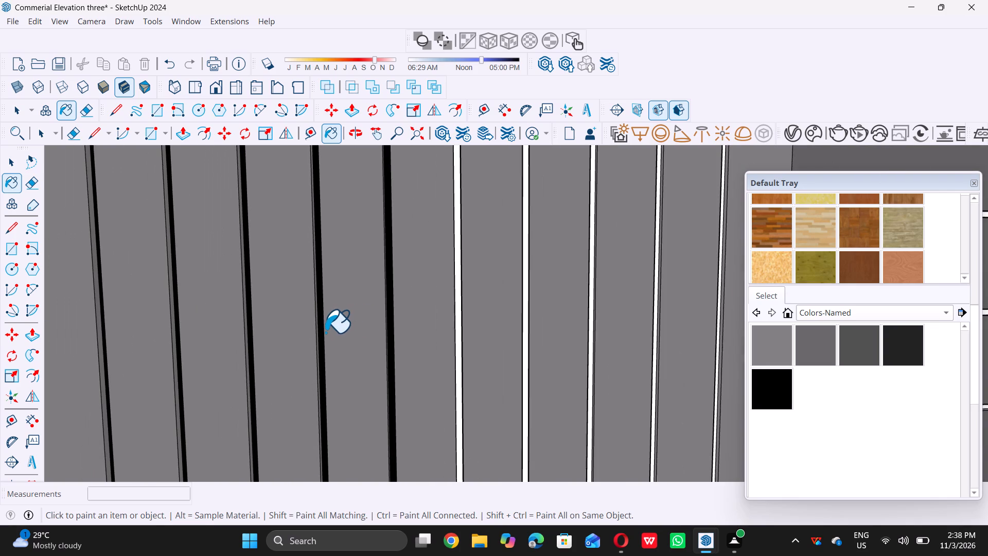
scroll(325, 332, "down", 1)
scroll(407, 335, "up", 14)
double_click(415, 328)
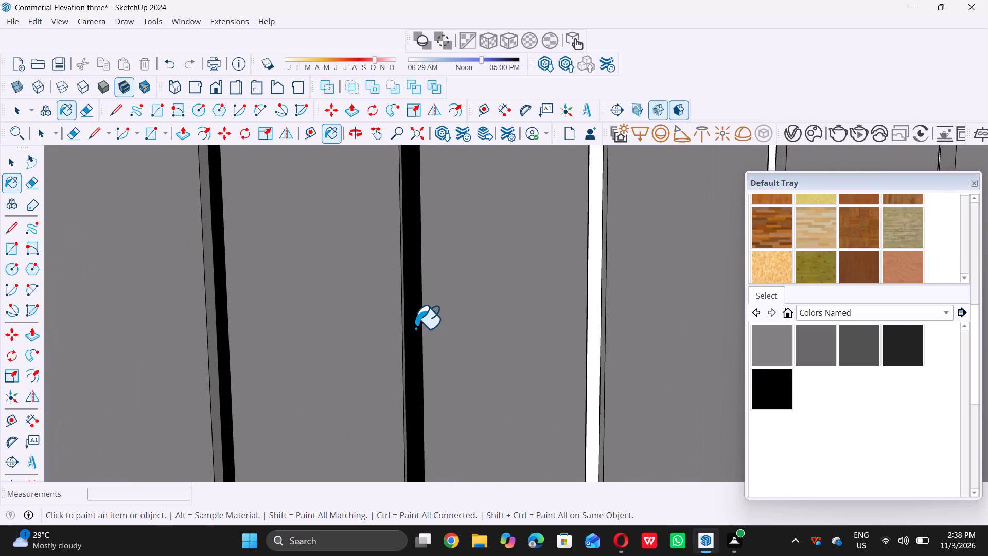
scroll(403, 337, "down", 9)
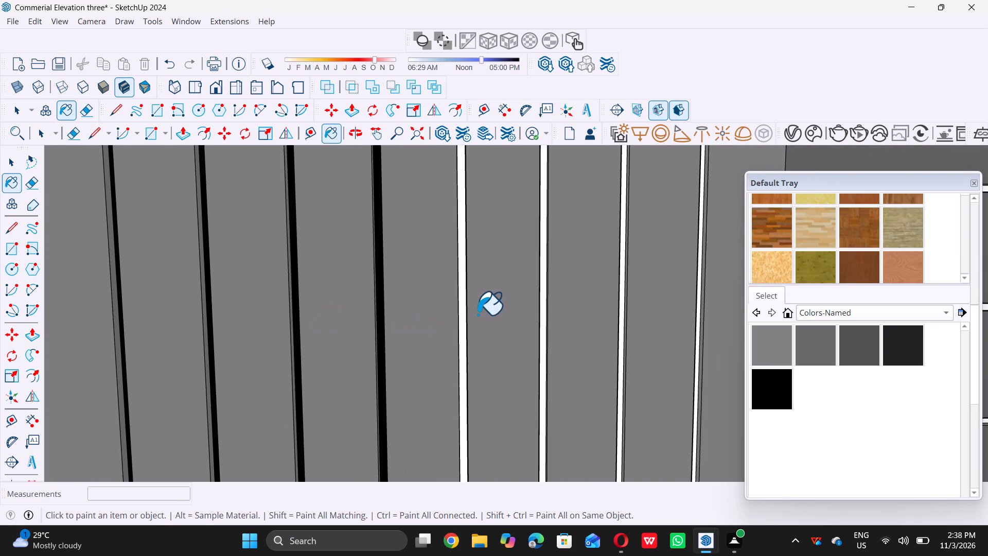
scroll(478, 314, "up", 9)
double_click(446, 309)
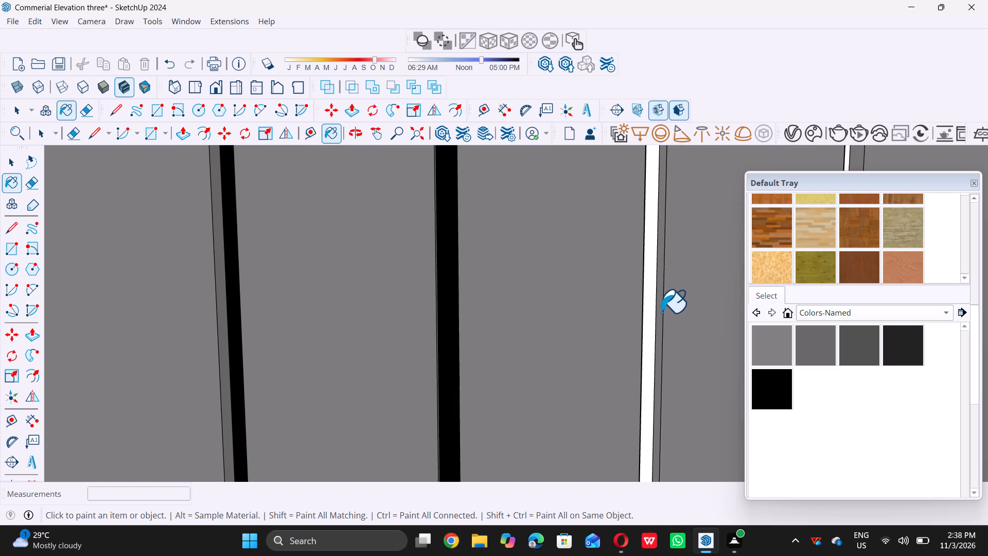
double_click(651, 309)
Paint the last two white grooves at the right end of the top band's vertical panels black.
scroll(436, 323, "down", 6)
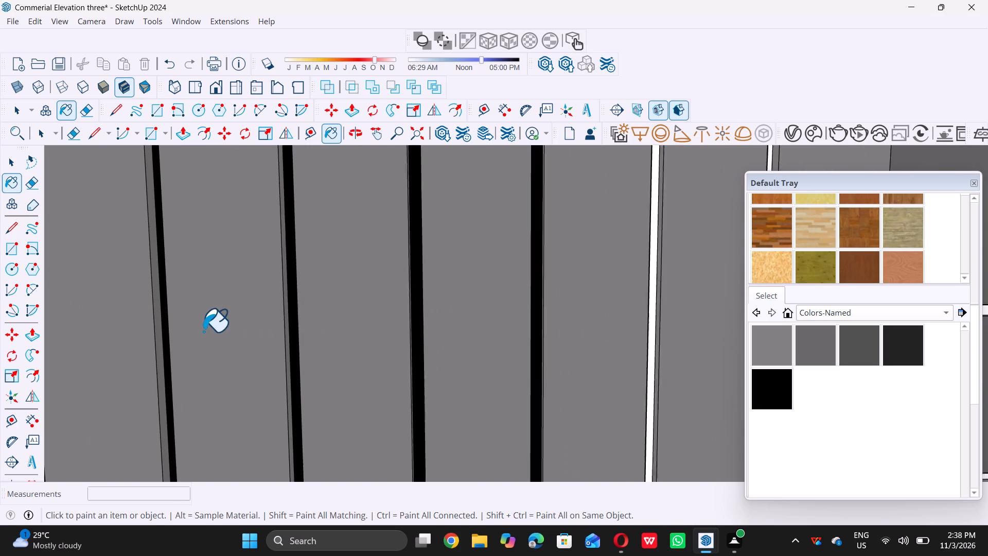
scroll(203, 331, "down", 10)
scroll(468, 316, "up", 5)
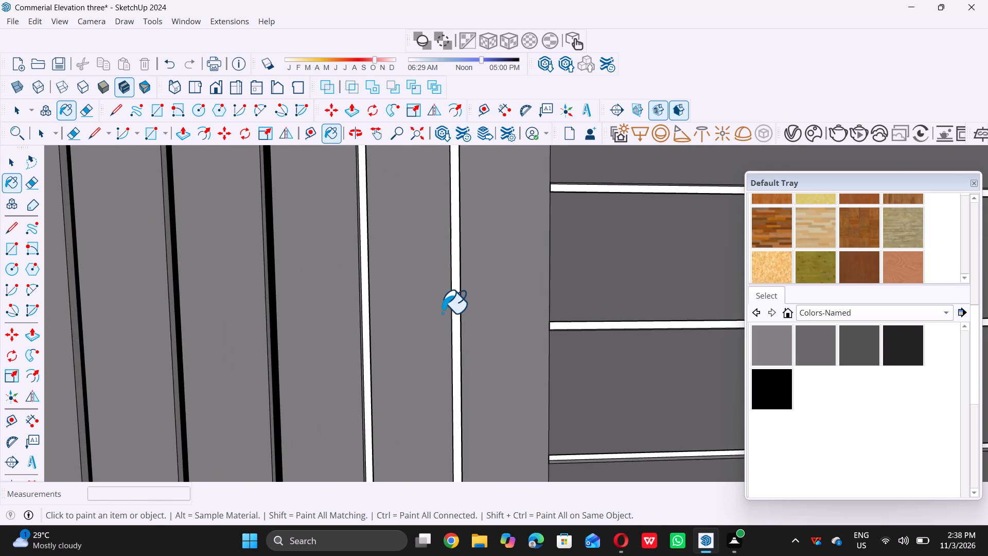
scroll(442, 312, "up", 3)
double_click(460, 311)
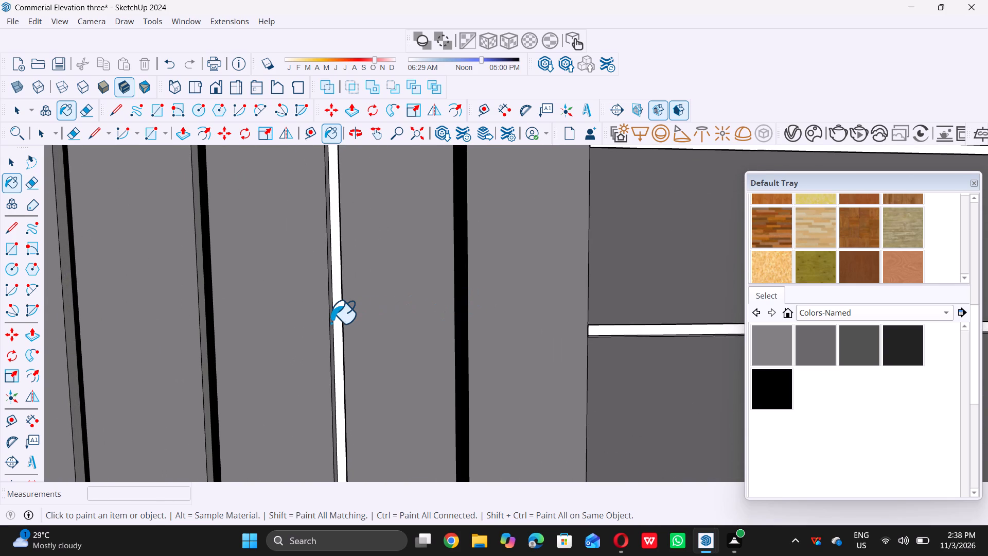
double_click(336, 323)
Paint the two uppermost white grooves between the top floor's right horizontal planks black.
scroll(323, 325, "down", 9)
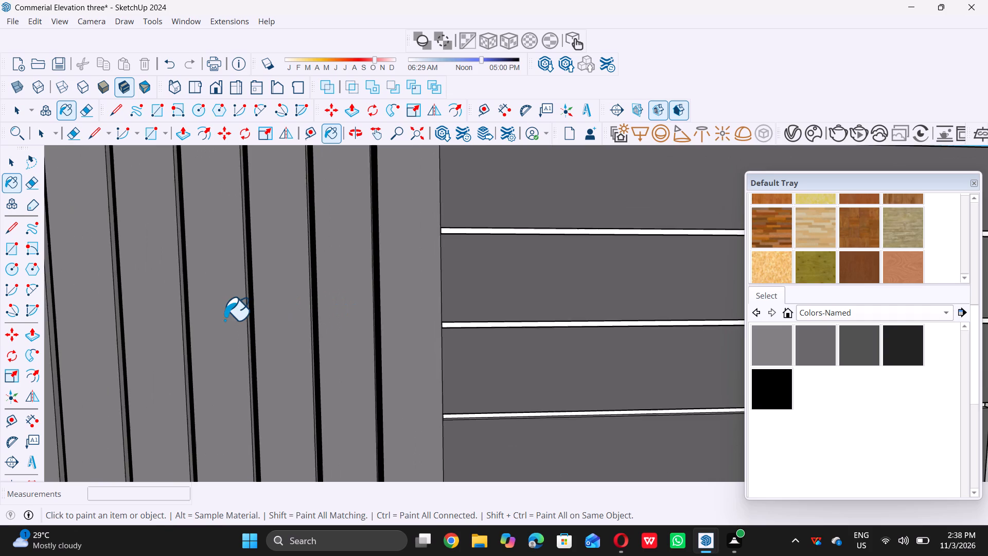
scroll(224, 320, "down", 3)
scroll(404, 283, "up", 8)
scroll(424, 240, "up", 5)
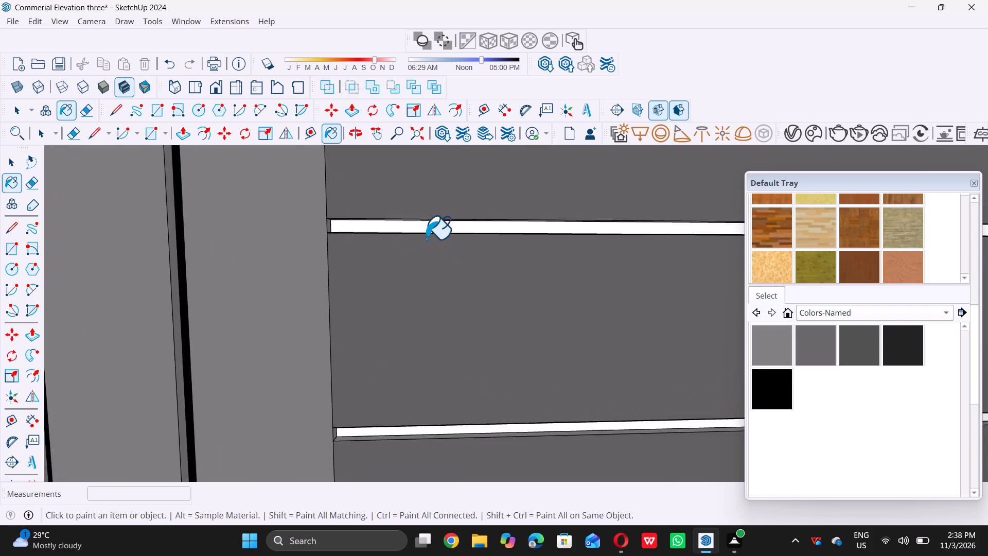
double_click(439, 226)
scroll(438, 226, "down", 12)
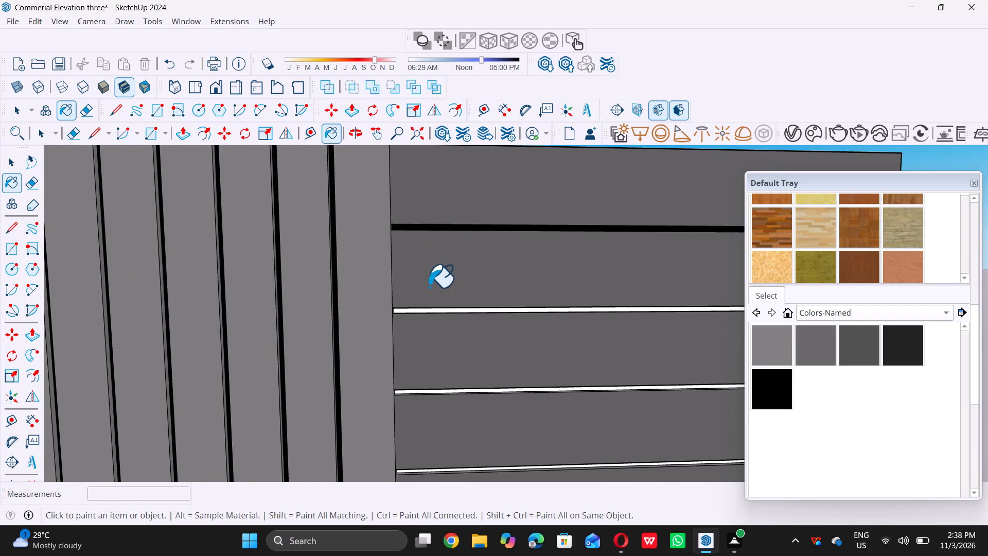
scroll(429, 300, "up", 7)
double_click(442, 311)
Paint the three remaining white grooves of the top floor's right horizontal planks black, including the one along the bottom edge.
scroll(431, 295, "down", 9)
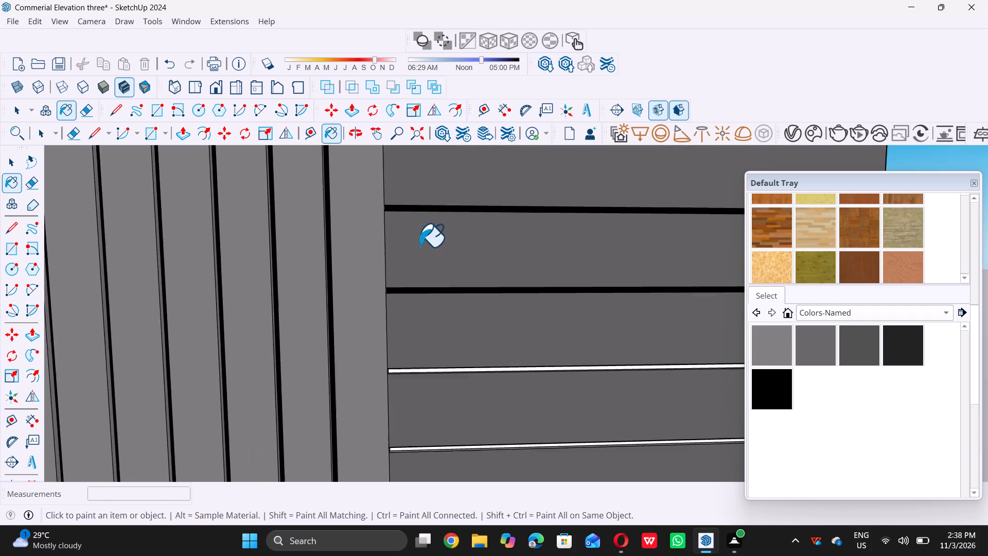
scroll(419, 246, "down", 3)
scroll(430, 305, "up", 9)
double_click(453, 357)
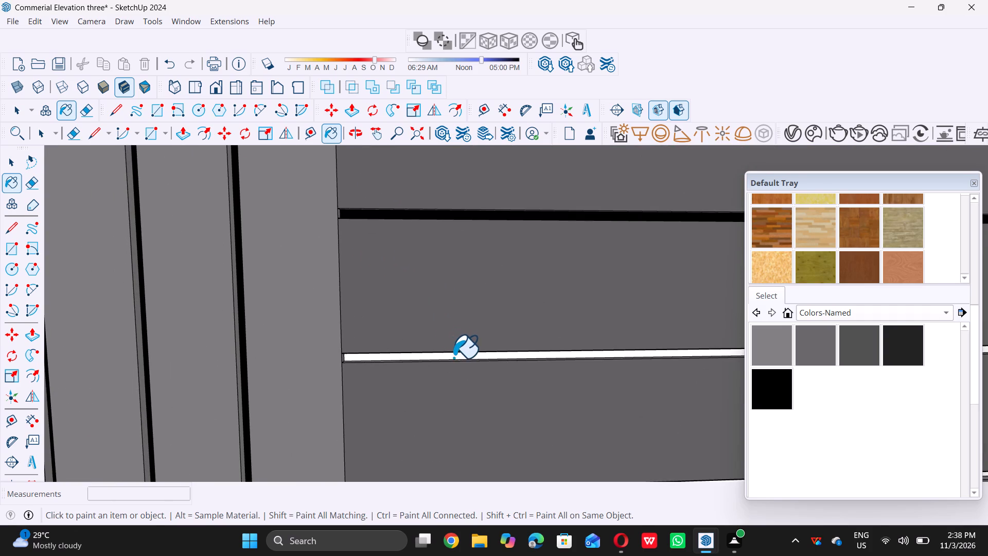
scroll(444, 319, "down", 12)
scroll(439, 345, "up", 9)
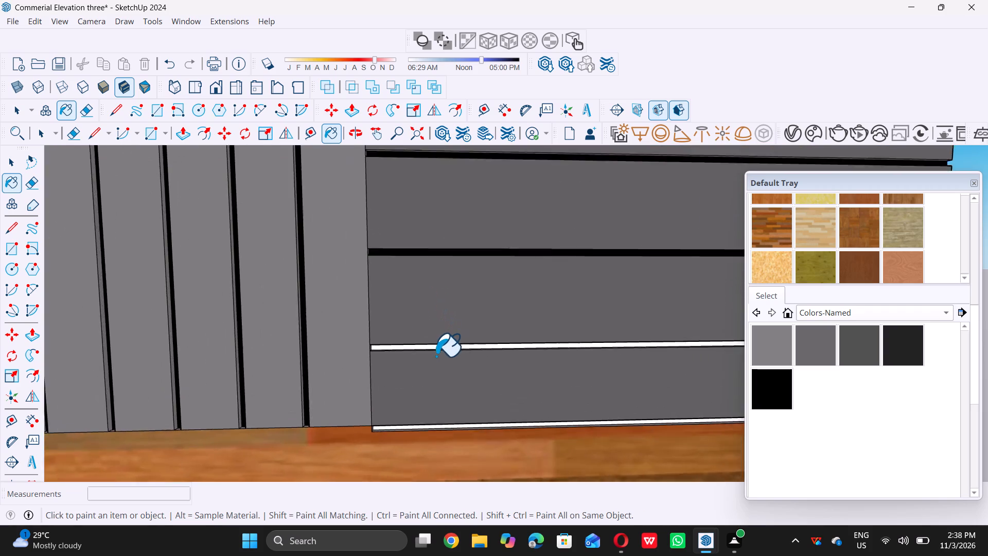
left_click(442, 346)
scroll(438, 333, "down", 13)
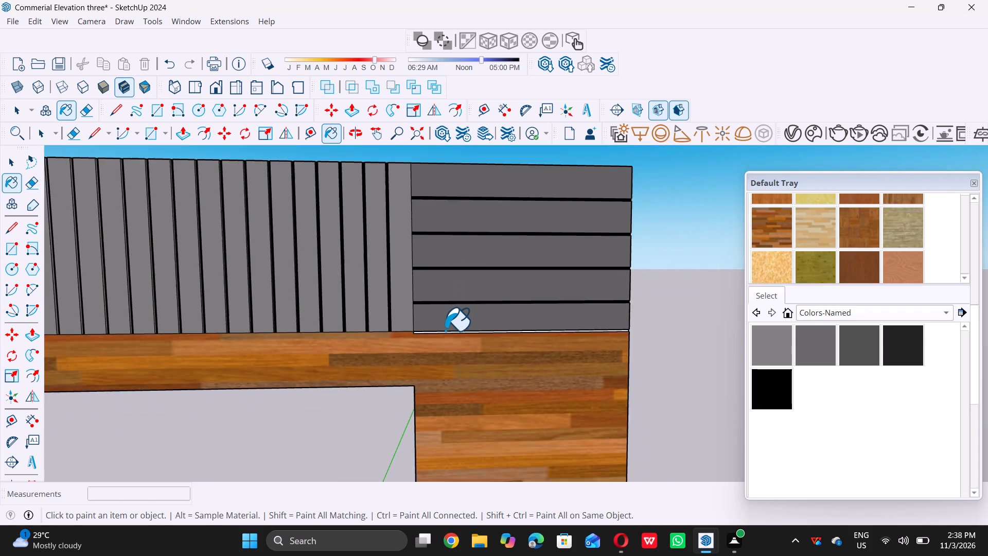
scroll(445, 332, "up", 15)
left_click(454, 326)
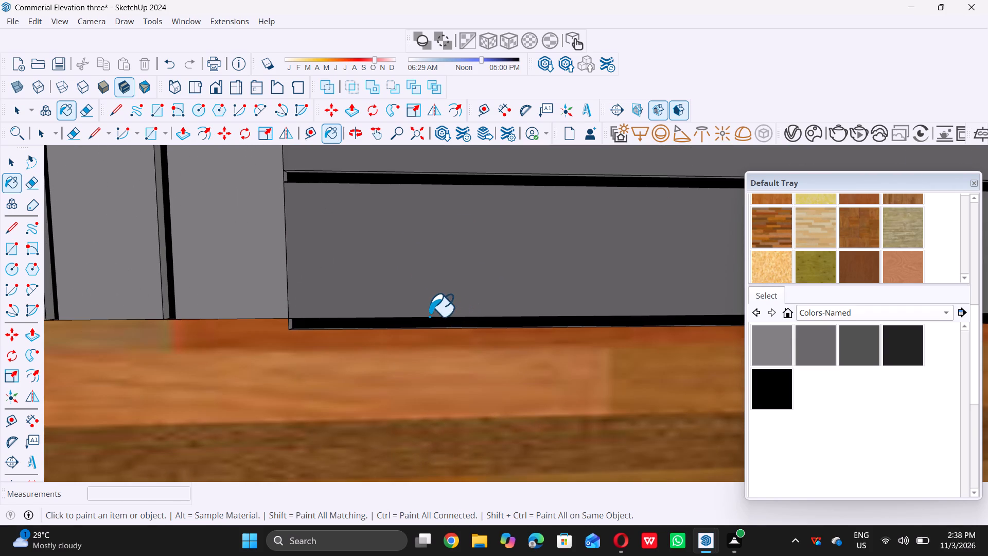
Paint three consecutive white grooves between the left column's horizontal planks black, starting just above the vertical-panel band below the window opening.
scroll(429, 316, "down", 20)
scroll(429, 316, "down", 6)
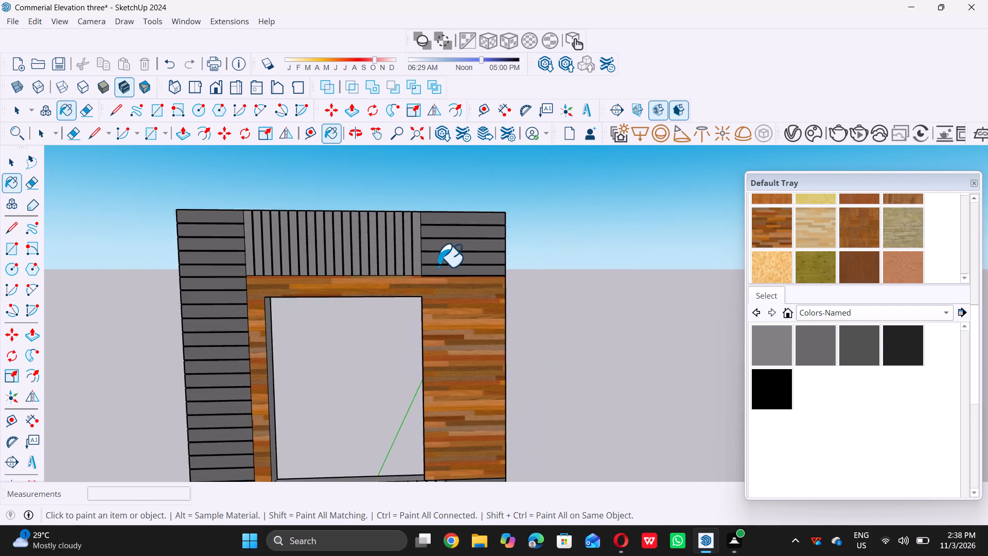
scroll(438, 266, "down", 12)
middle_click_drag(433, 369, 424, 345)
scroll(407, 352, "up", 5)
scroll(357, 366, "up", 11)
scroll(325, 319, "up", 5)
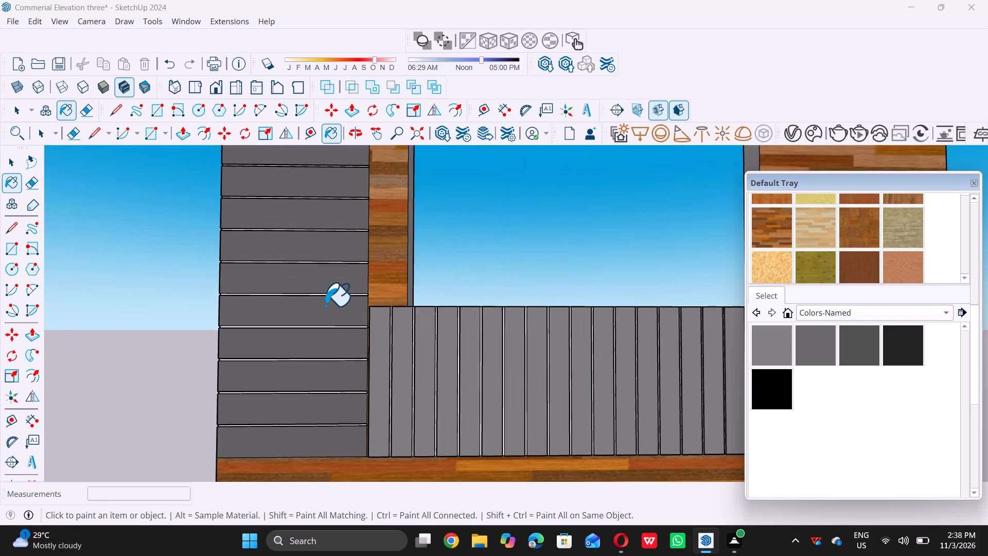
scroll(326, 304, "up", 14)
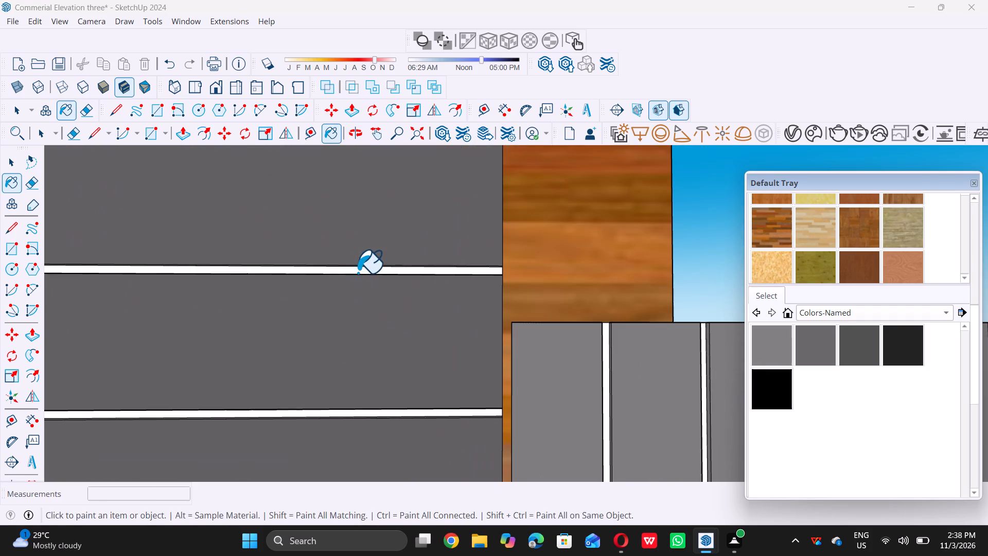
triple_click(358, 272)
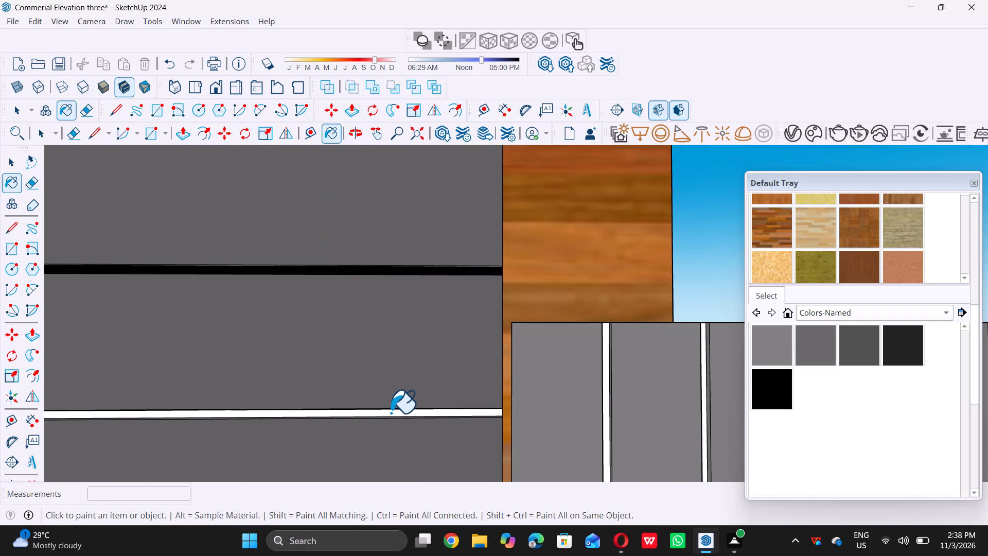
left_click(391, 413)
scroll(370, 358, "down", 13)
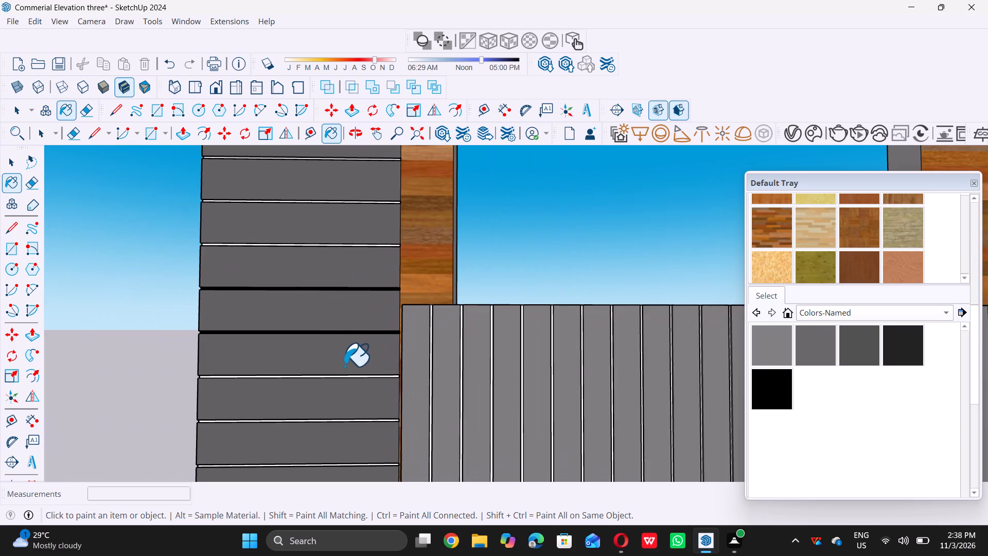
scroll(345, 370, "up", 12)
left_click(356, 379)
Paint the two lowest white grooves between the left column's horizontal planks black, beside the vertical-panel band.
scroll(354, 371, "down", 4)
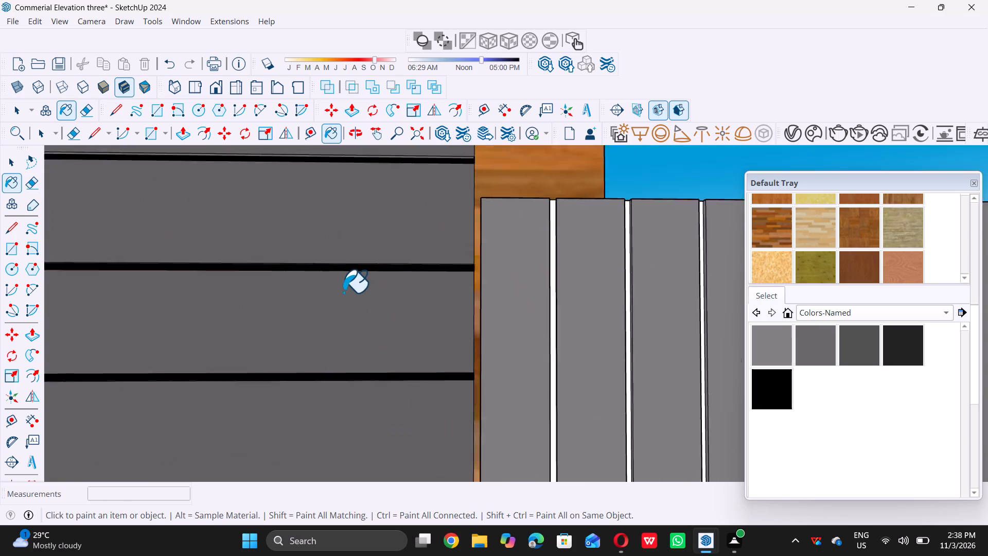
scroll(343, 292, "down", 9)
scroll(346, 362, "up", 14)
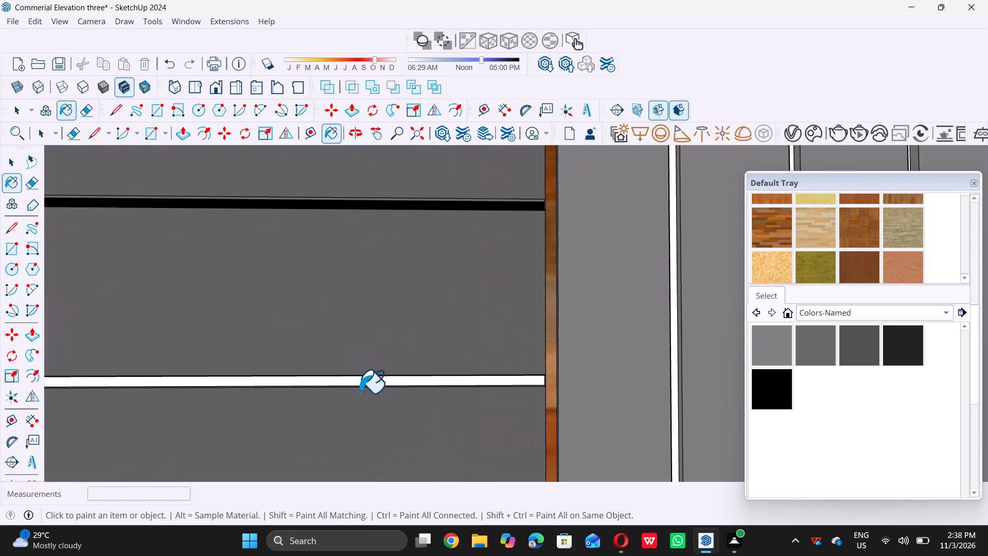
double_click(364, 381)
scroll(356, 363, "down", 7)
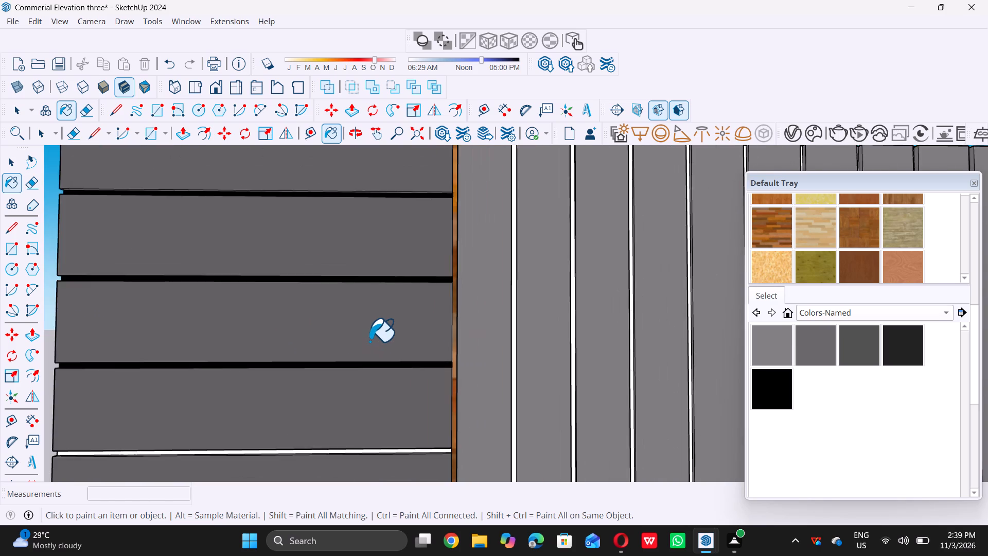
scroll(369, 341, "down", 9)
scroll(351, 387, "up", 13)
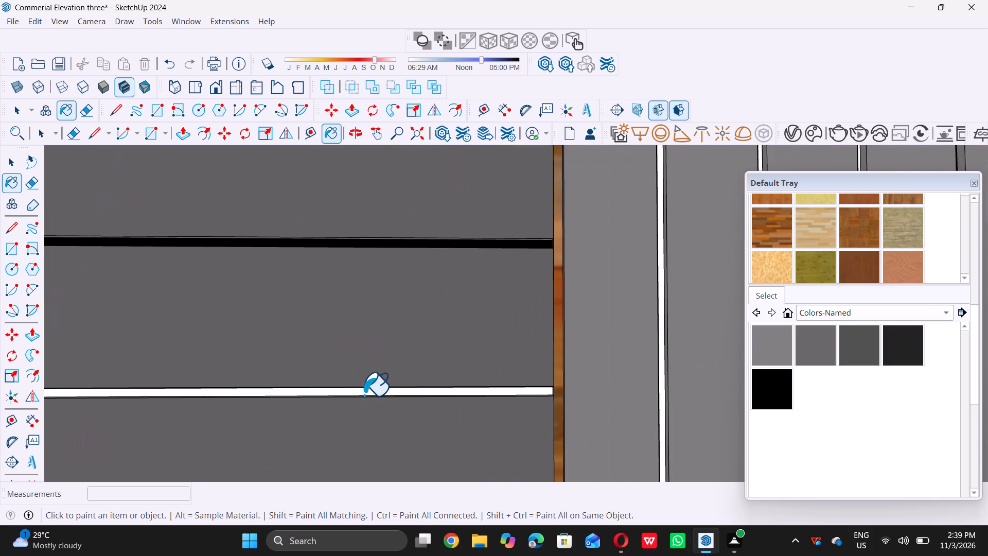
double_click(368, 392)
Paint the first four white grooves from the left end of the vertical-panel band below the opening black.
scroll(342, 387, "down", 8)
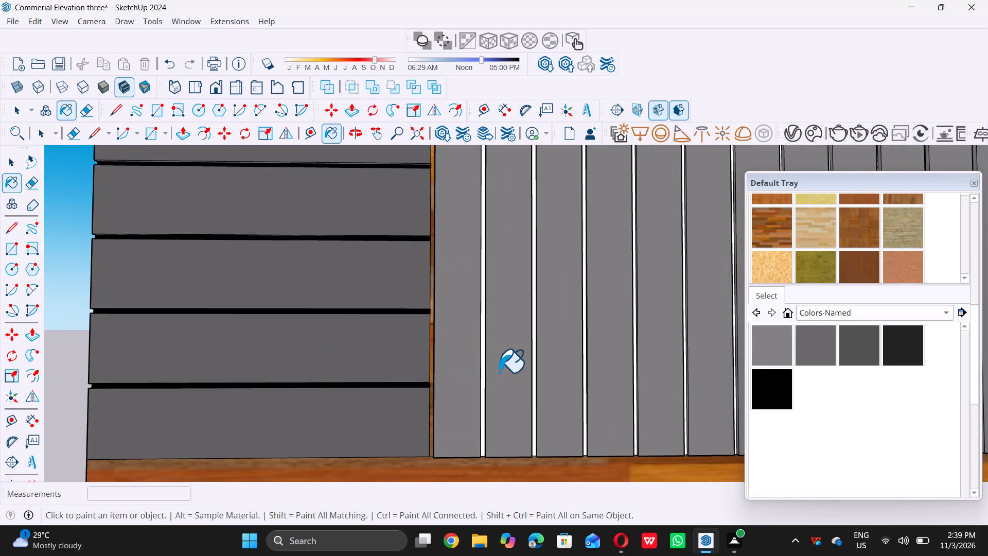
scroll(499, 371, "up", 10)
double_click(470, 356)
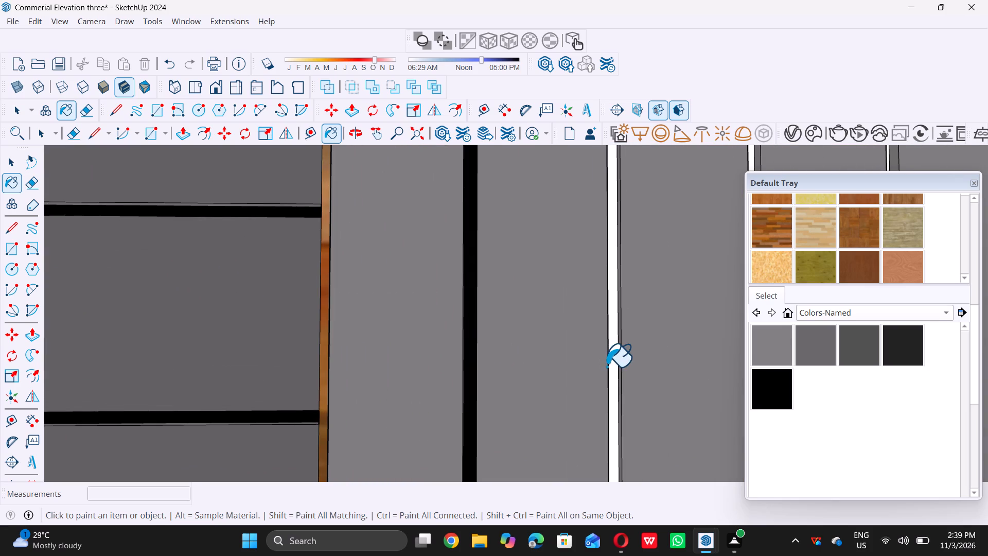
double_click(613, 370)
scroll(308, 366, "down", 11)
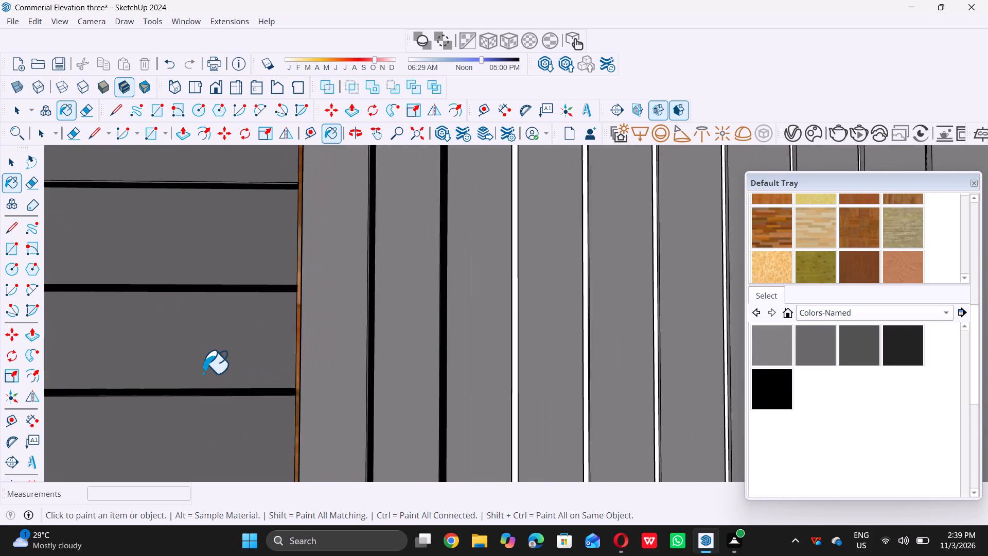
scroll(203, 373, "down", 2)
scroll(409, 363, "up", 9)
double_click(407, 355)
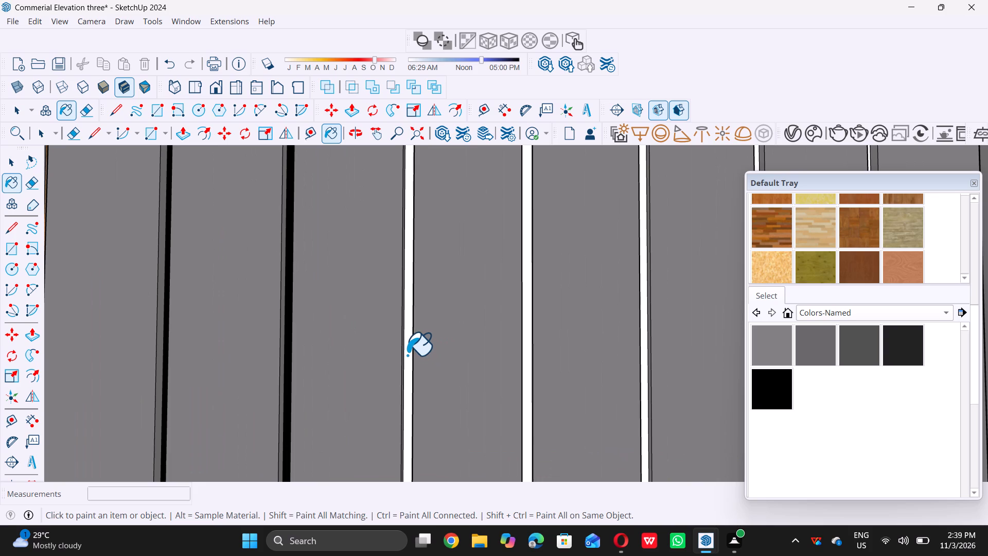
left_click(528, 355)
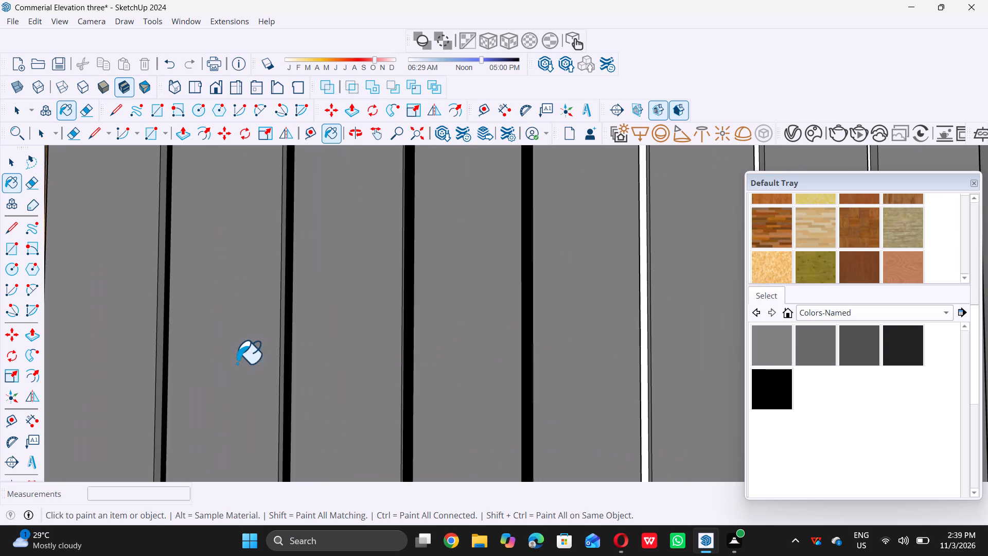
Paint the fifth and sixth white grooves from the left of the vertical-panel band below the opening black.
scroll(224, 361, "down", 20)
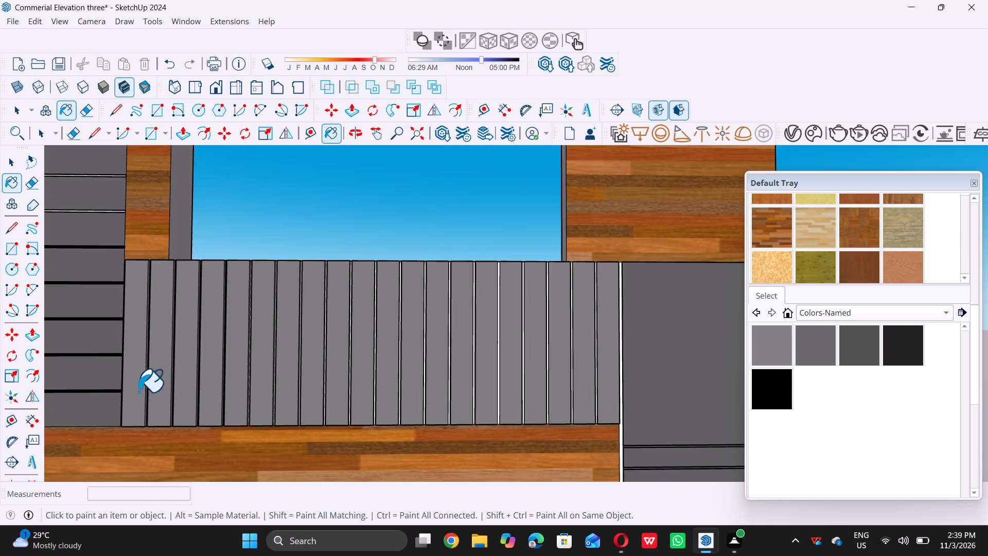
scroll(416, 381, "up", 6)
scroll(250, 387, "up", 1)
scroll(244, 390, "down", 3)
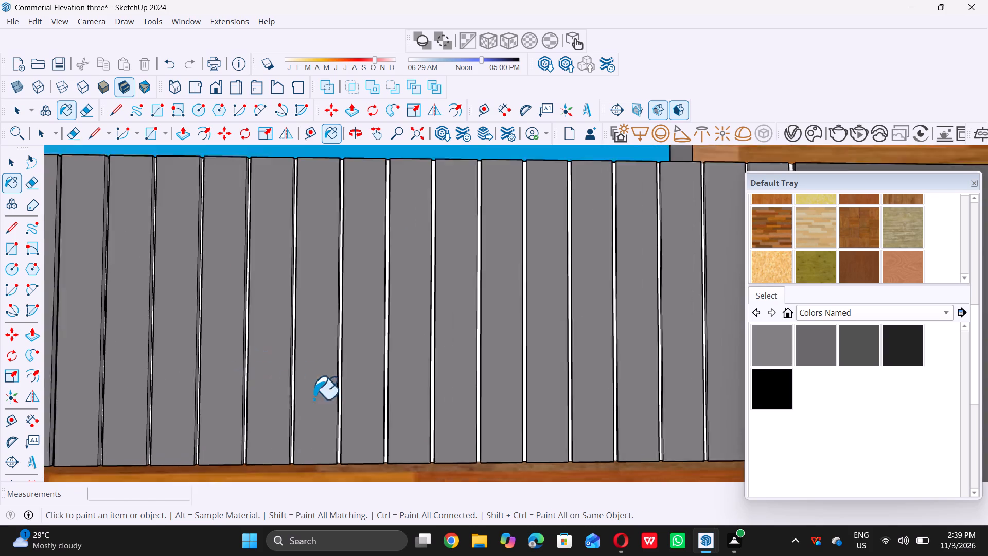
scroll(313, 398, "down", 2)
scroll(123, 386, "up", 13)
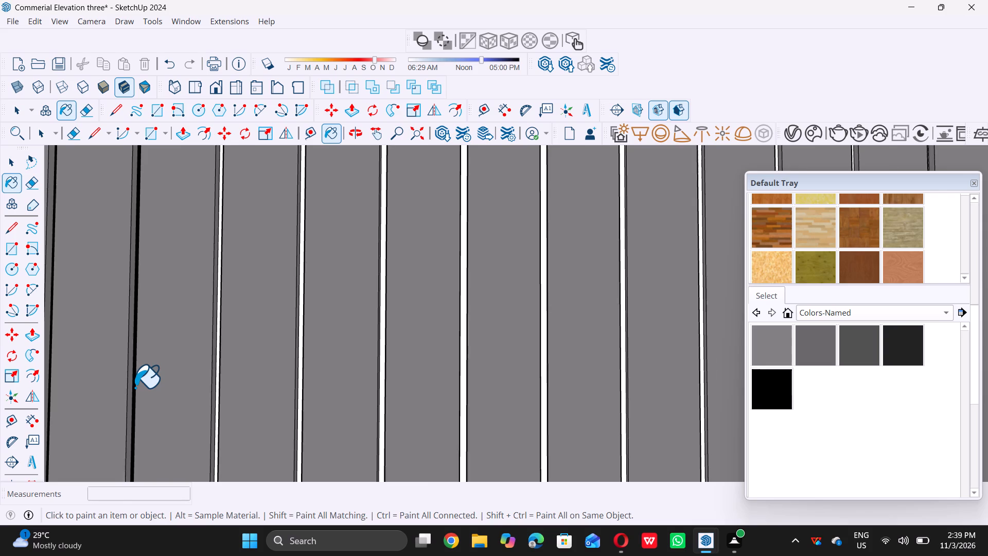
scroll(135, 387, "up", 2)
scroll(196, 389, "up", 5)
triple_click(275, 382)
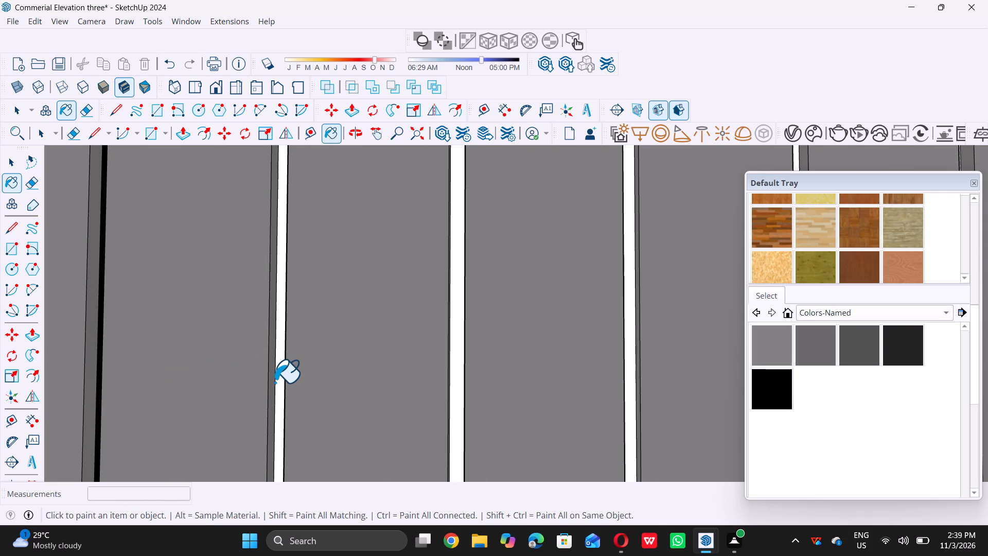
scroll(278, 381, "up", 5)
double_click(280, 380)
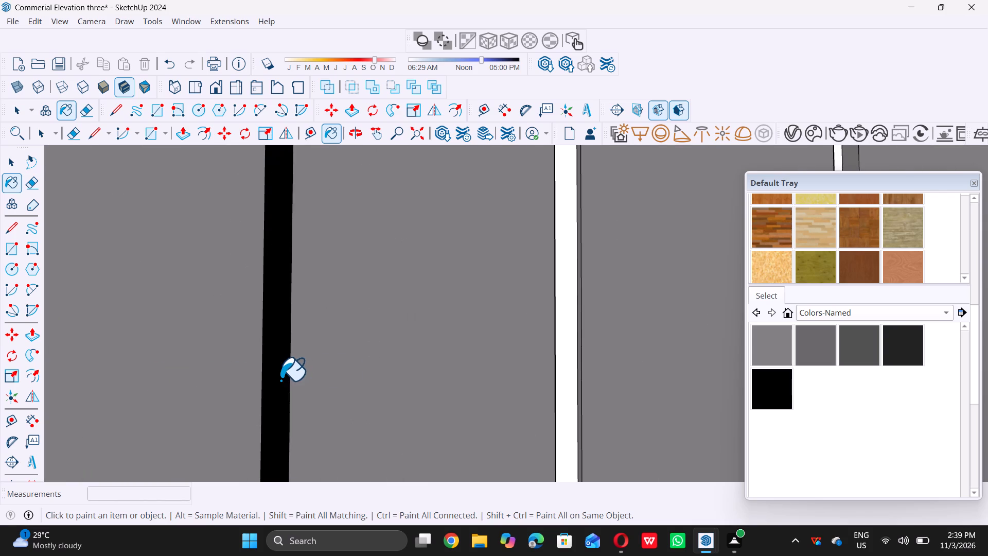
scroll(279, 380, "down", 9)
scroll(415, 379, "up", 4)
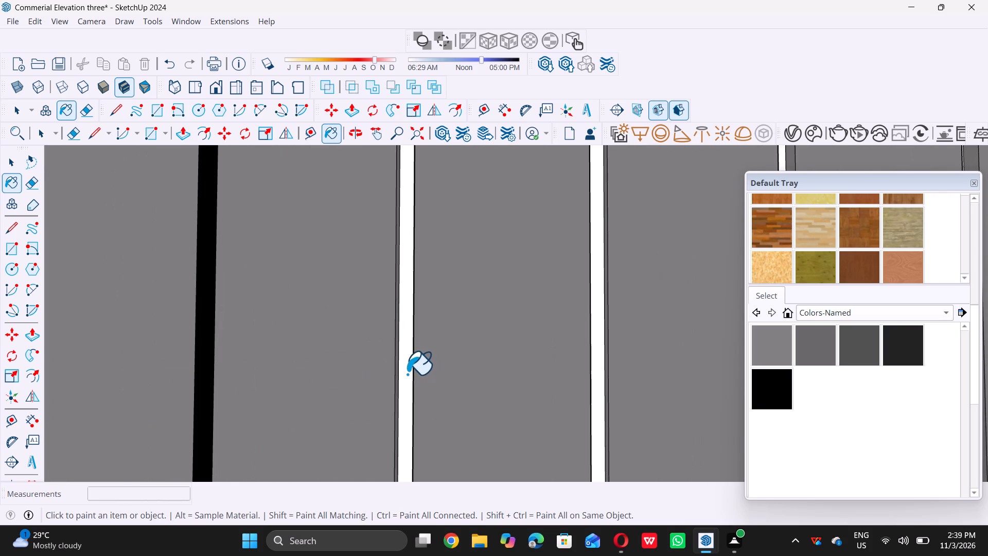
left_click(407, 373)
Paint the next three white grooves, the seventh to ninth from the left, between the band's vertical panels black.
scroll(286, 384, "down", 5)
scroll(478, 385, "up", 4)
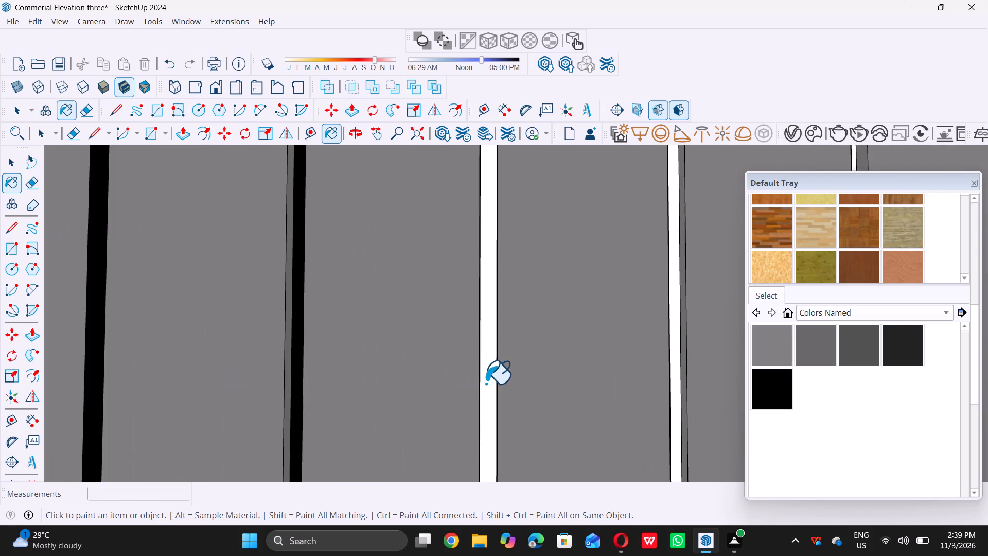
double_click(486, 383)
scroll(231, 396, "down", 9)
scroll(425, 381, "up", 6)
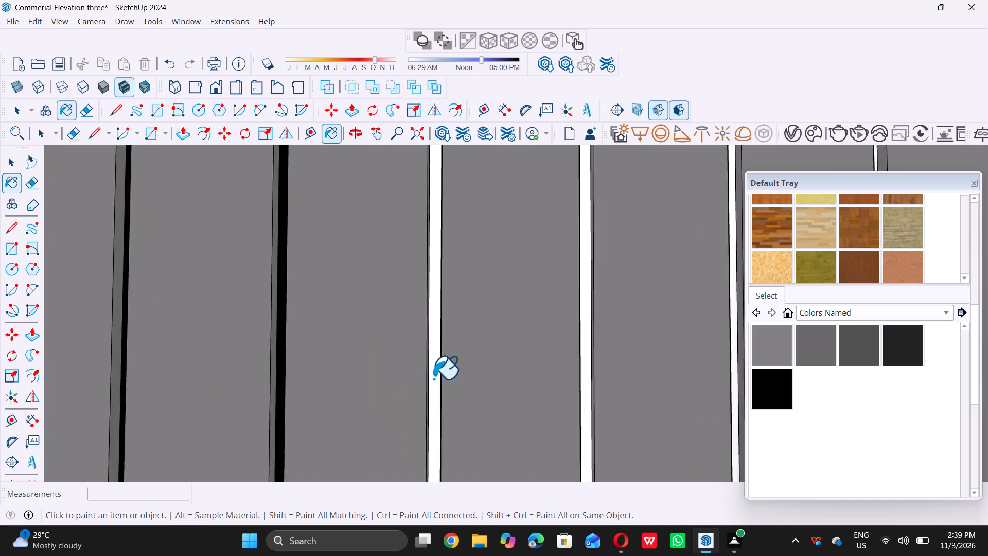
scroll(433, 378, "up", 2)
double_click(433, 378)
scroll(264, 372, "down", 7)
scroll(468, 385, "up", 3)
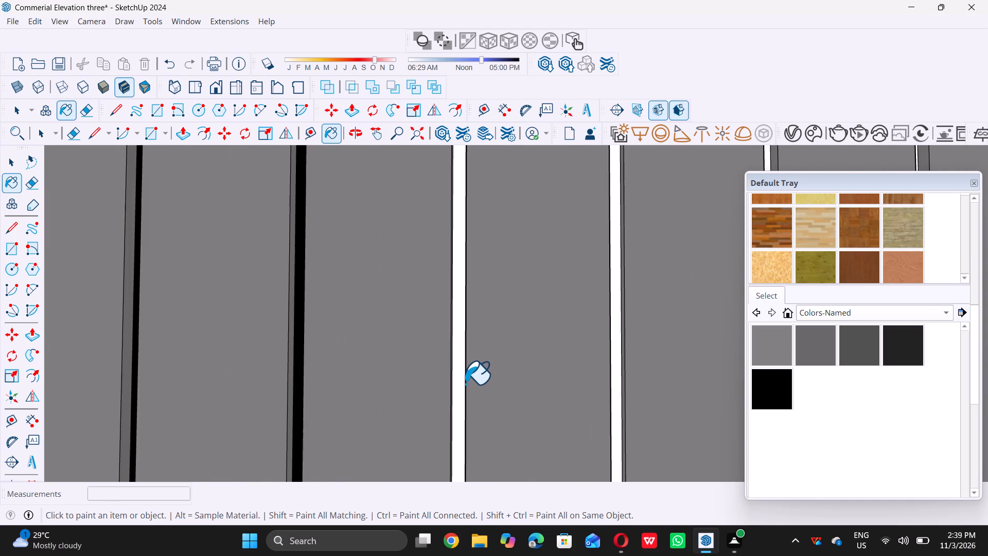
double_click(461, 379)
Paint the next three white grooves, the tenth to twelfth from the left, between the band's vertical panels black.
scroll(270, 385, "down", 9)
scroll(467, 393, "up", 5)
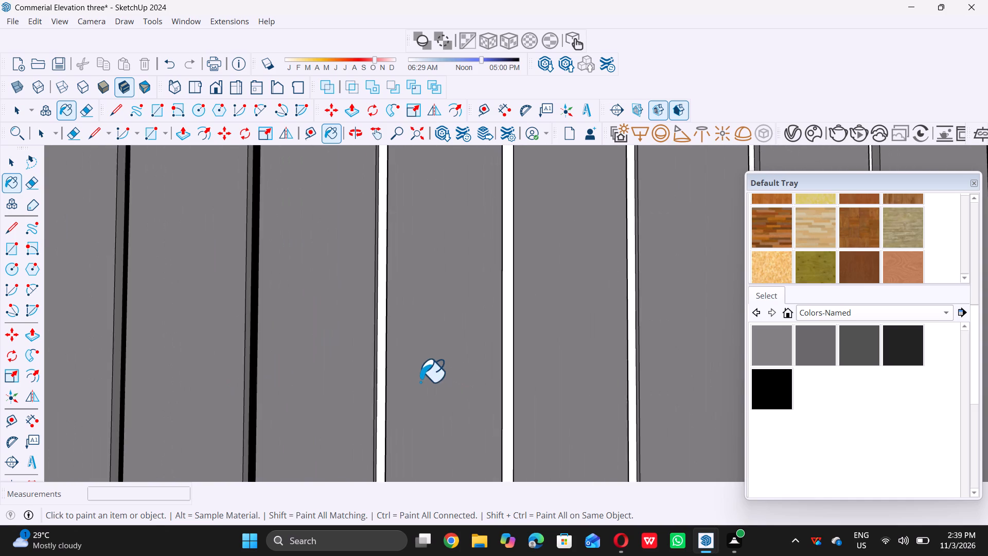
scroll(362, 389, "up", 3)
double_click(385, 382)
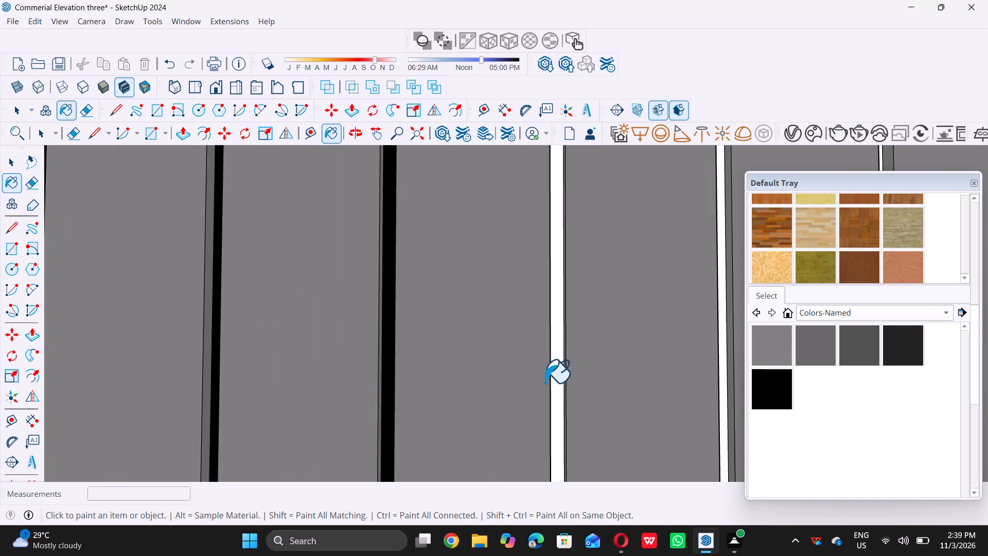
double_click(560, 385)
scroll(474, 380, "down", 13)
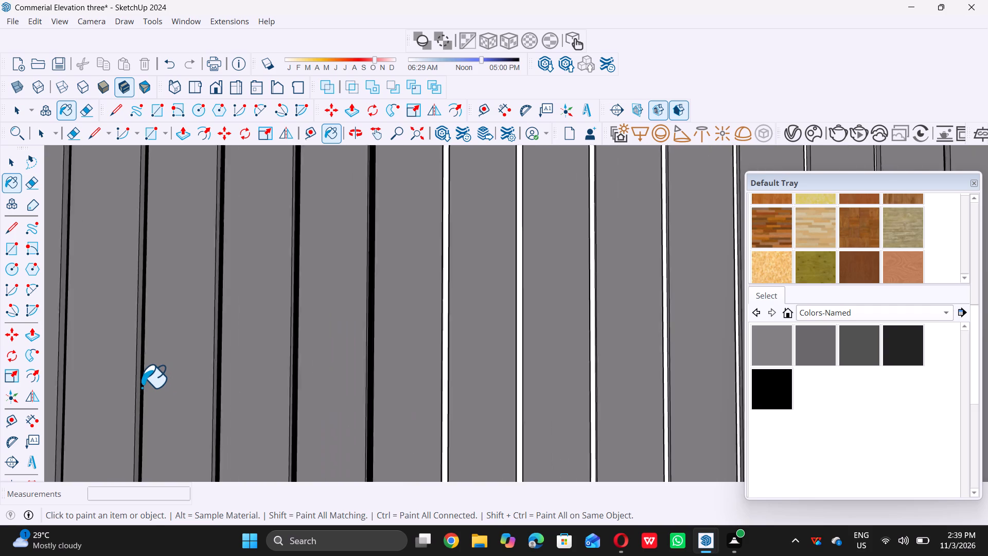
scroll(142, 387, "down", 5)
scroll(374, 387, "up", 9)
scroll(274, 389, "up", 2)
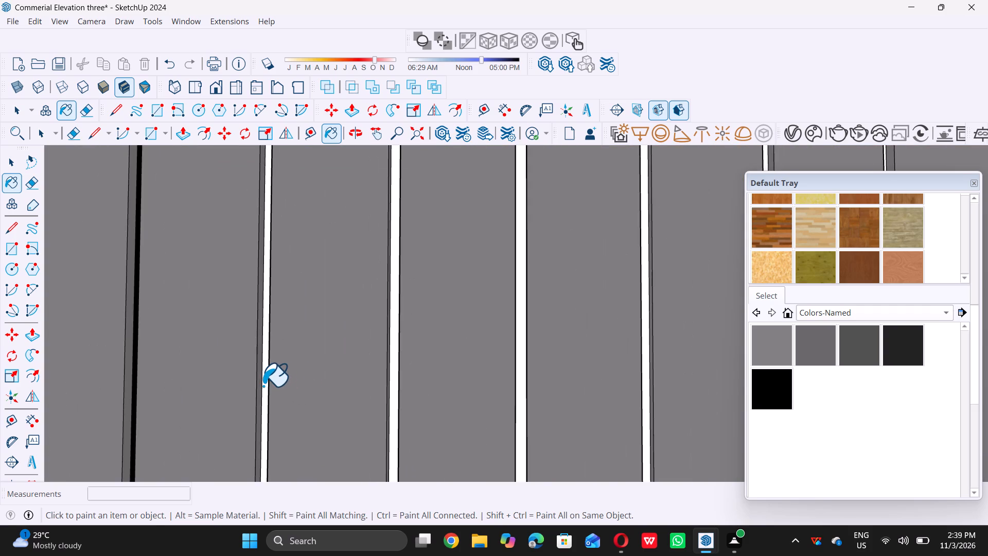
scroll(263, 386, "up", 5)
left_click(263, 386)
Paint the next three white grooves, the thirteenth to fifteenth from the left, between the band's vertical panels black.
scroll(253, 384, "down", 9)
scroll(372, 381, "up", 4)
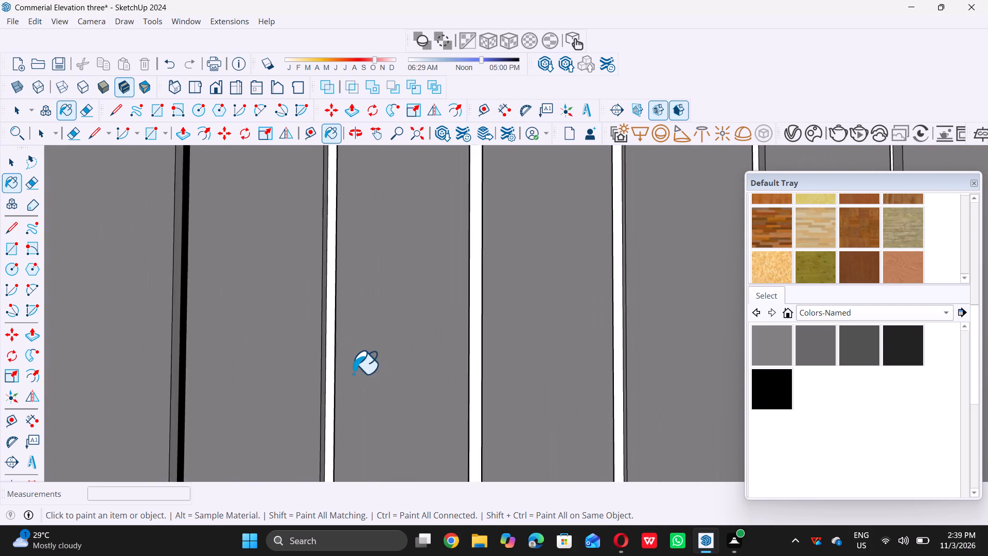
scroll(336, 374, "up", 4)
double_click(326, 371)
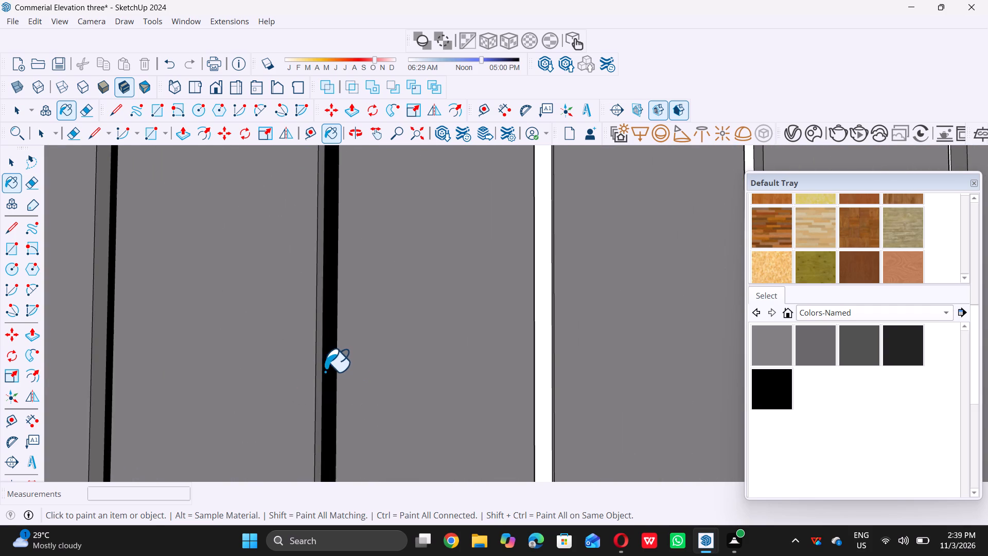
scroll(314, 374, "down", 8)
scroll(419, 372, "up", 8)
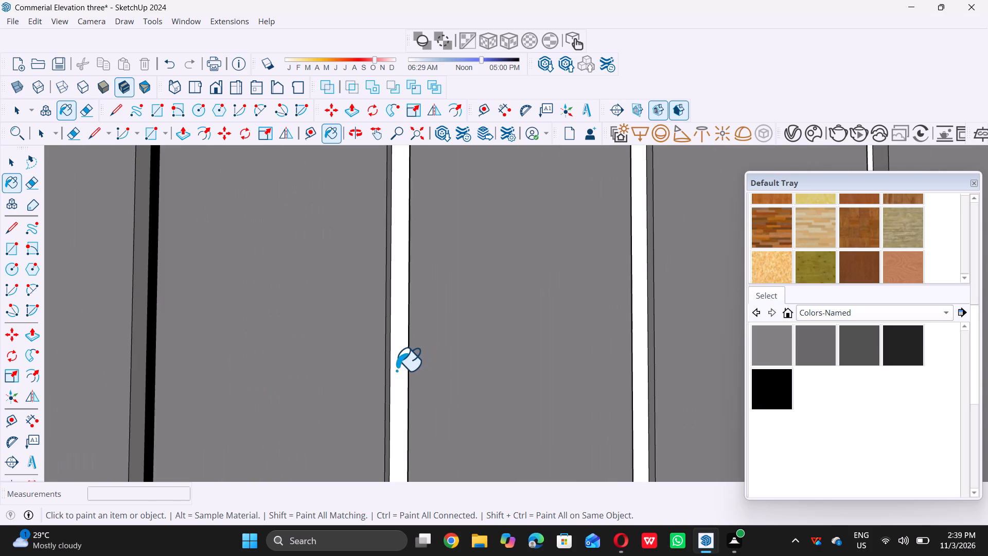
left_click(396, 370)
scroll(328, 384, "down", 8)
scroll(448, 378, "up", 6)
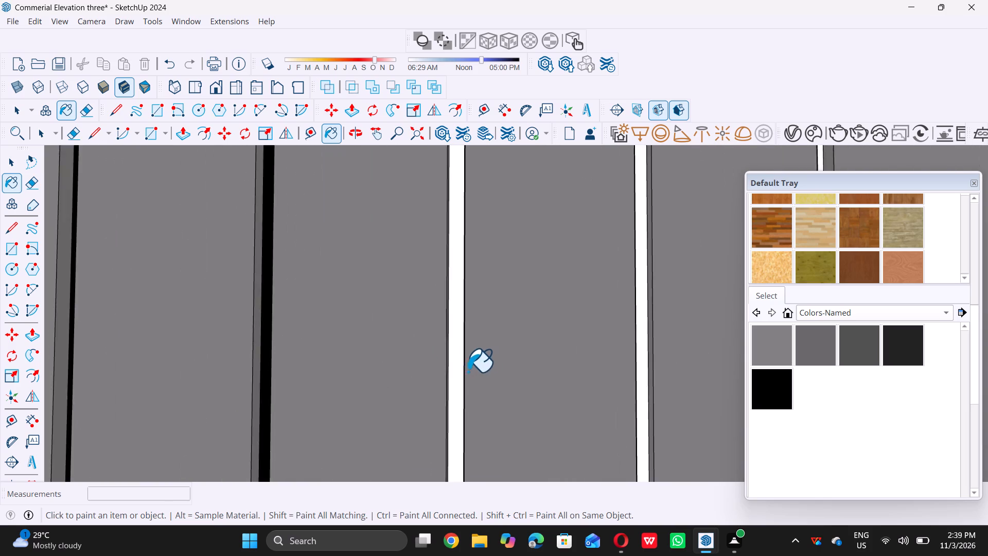
scroll(468, 371, "up", 2)
left_click(455, 374)
Paint the next two white grooves of the vertical-panel band black, leaving the three at its right end.
scroll(356, 380, "down", 13)
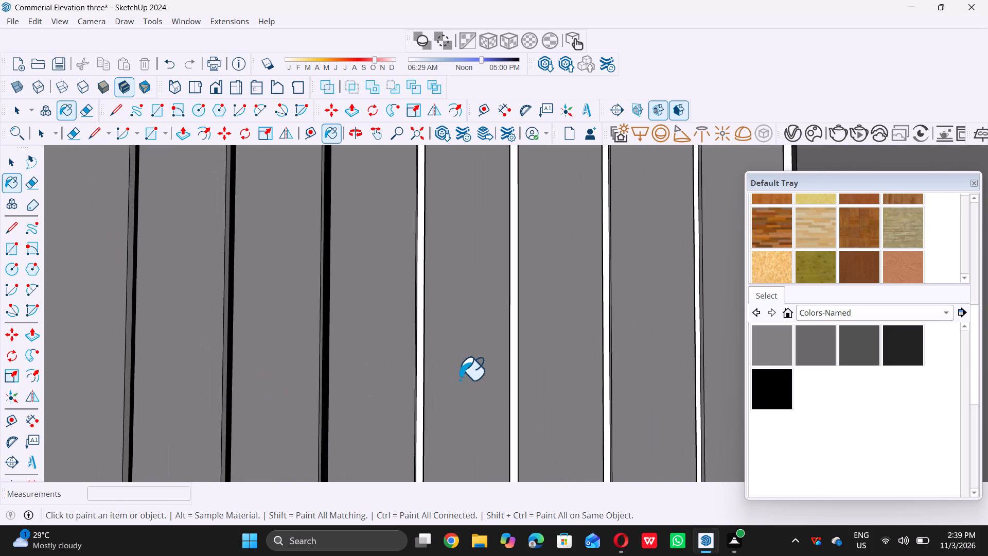
scroll(460, 379, "up", 9)
left_click(402, 379)
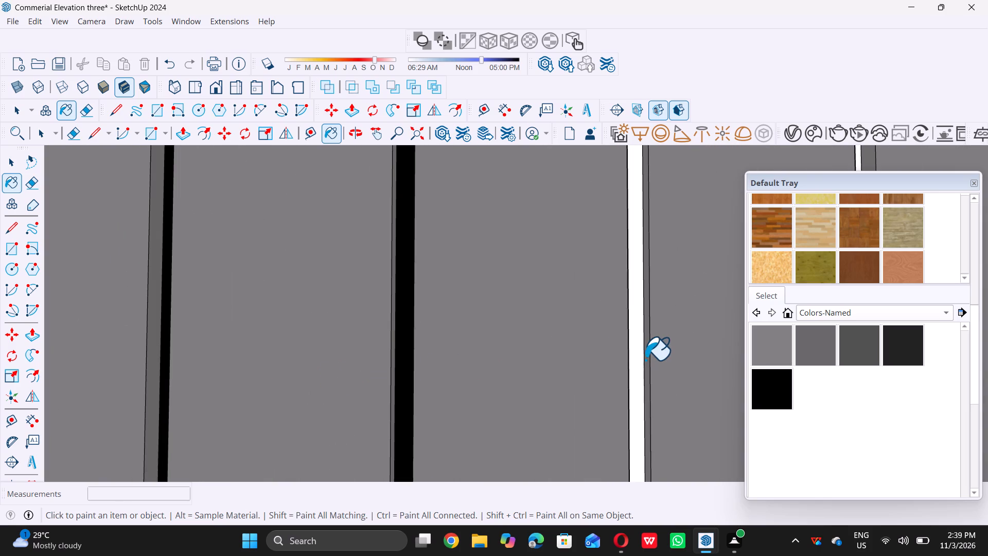
triple_click(643, 358)
Paint the last three white grooves at the right end of the vertical-panel band black.
scroll(437, 372, "down", 17)
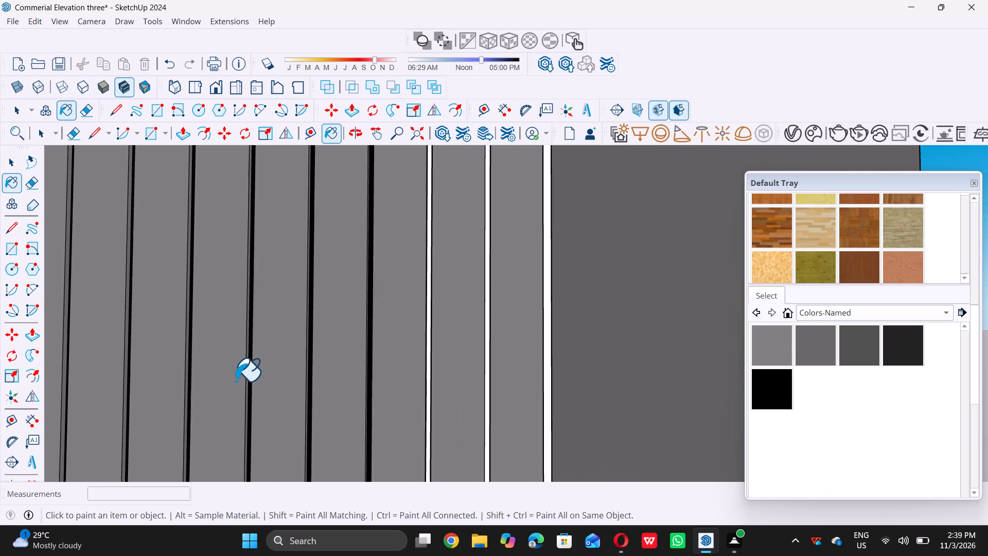
scroll(530, 361, "up", 5)
triple_click(566, 352)
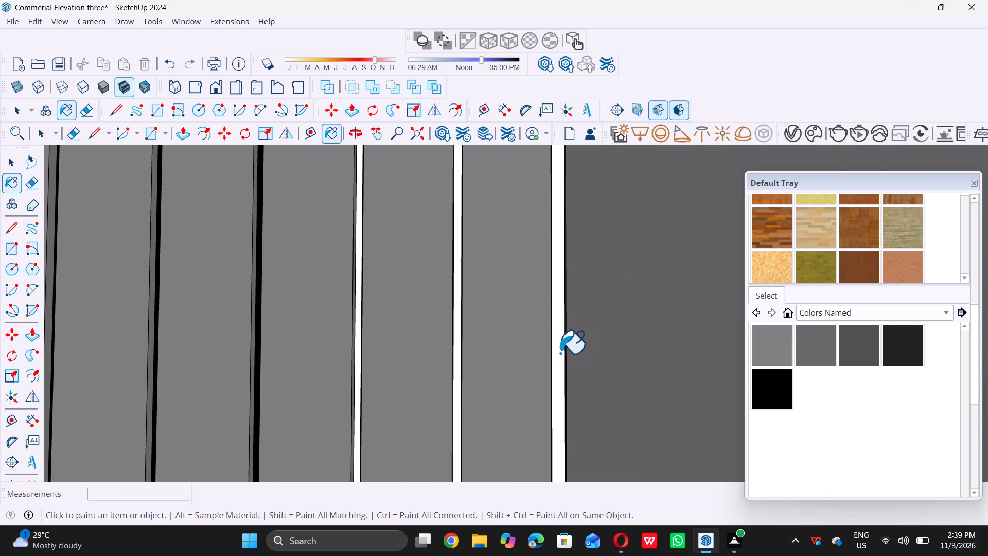
double_click(560, 353)
left_click(457, 368)
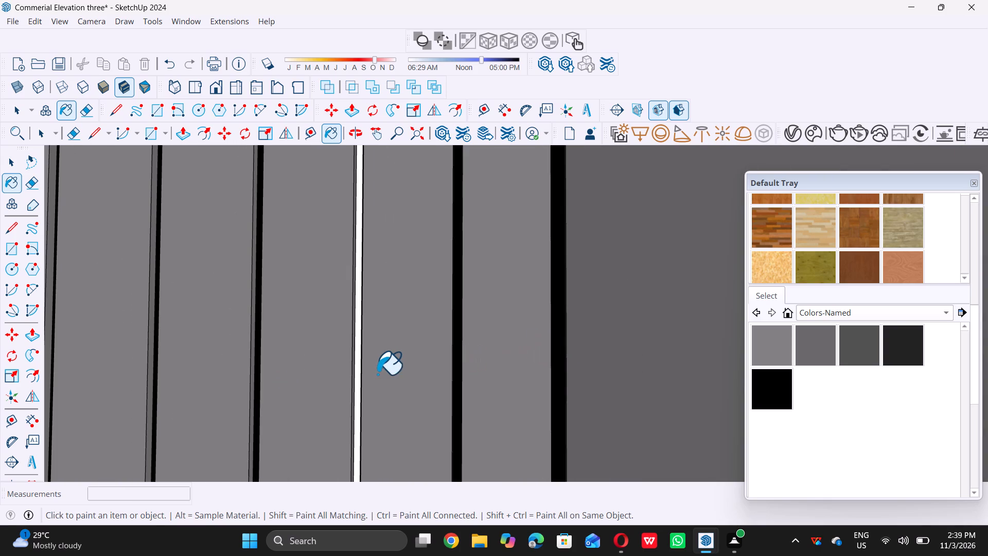
left_click(356, 367)
Examine the painted cladding and window openings over the full height of the elevation.
scroll(356, 367, "down", 10)
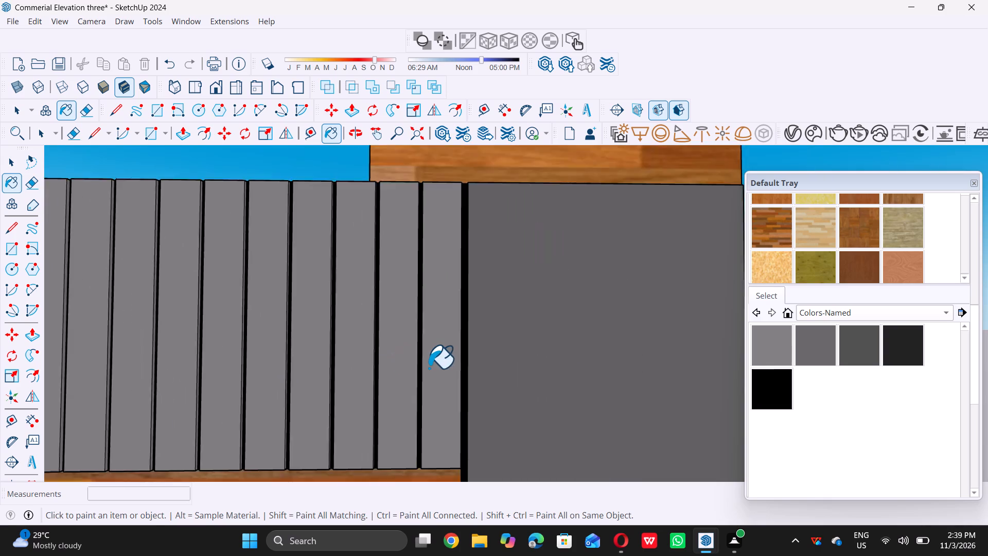
scroll(429, 368, "down", 20)
scroll(429, 368, "down", 2)
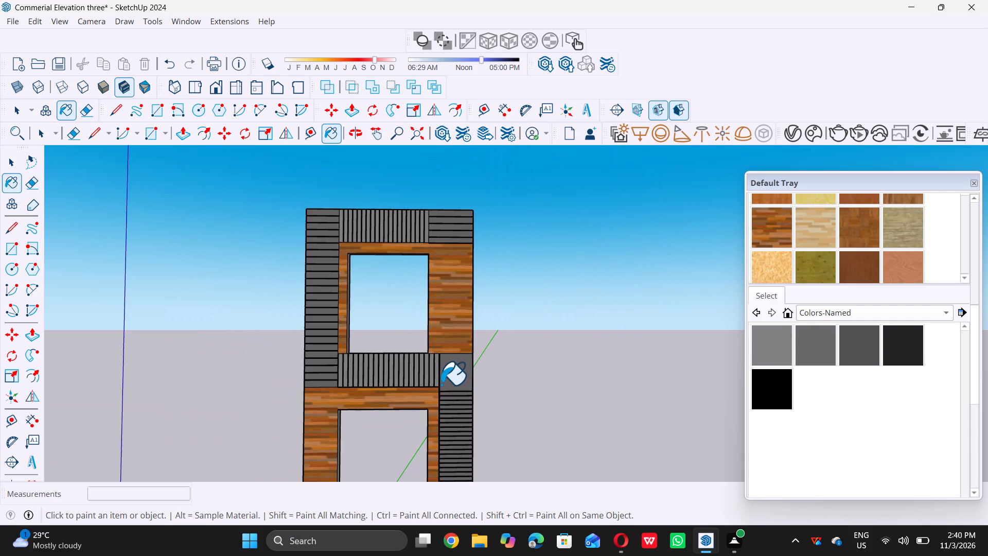
scroll(441, 384, "down", 17)
key("space")
scroll(416, 389, "down", 3)
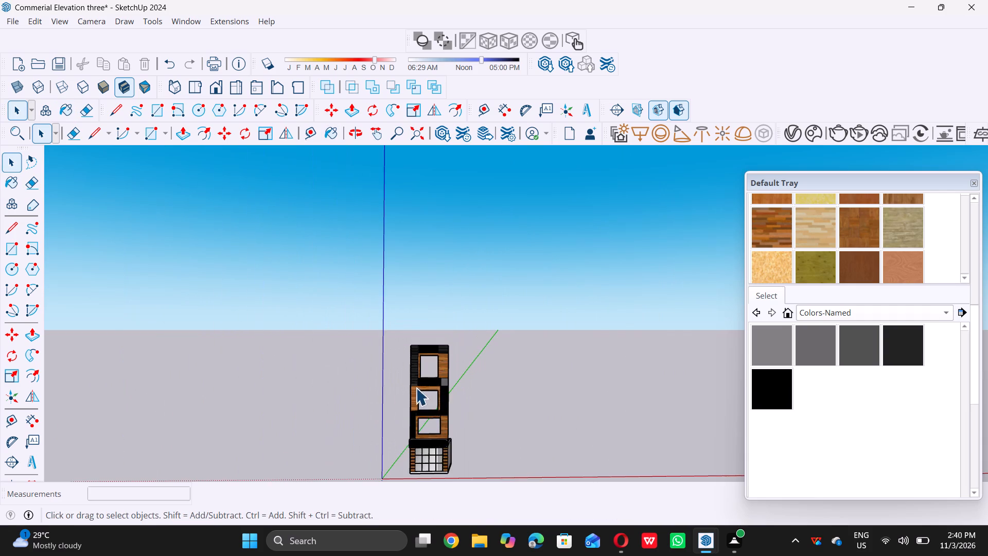
scroll(416, 388, "down", 3)
scroll(429, 398, "up", 3)
middle_click_drag(429, 398, 427, 392)
middle_click(426, 389)
middle_click(424, 383)
middle_click_drag(421, 439, 415, 419)
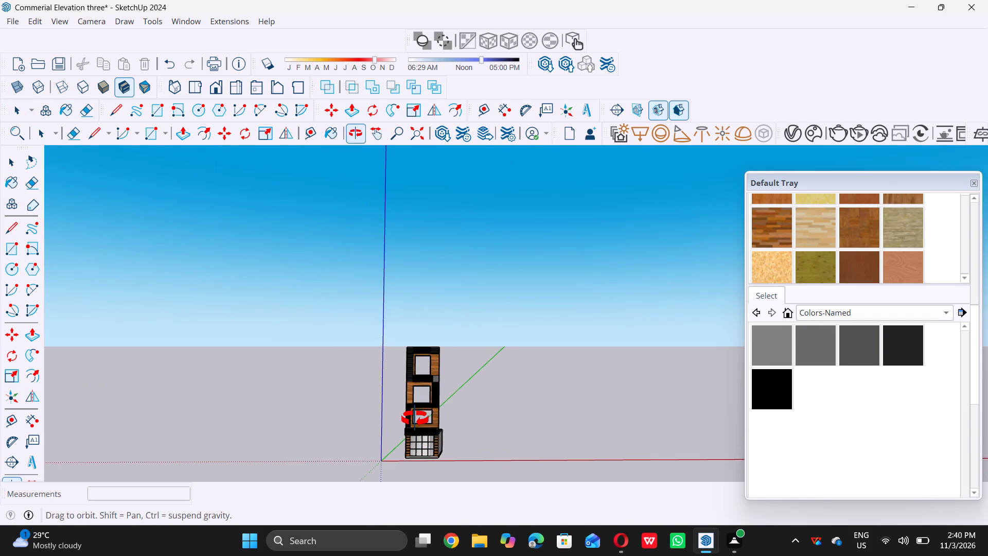
middle_click_drag(415, 419, 413, 430)
scroll(411, 436, "up", 16)
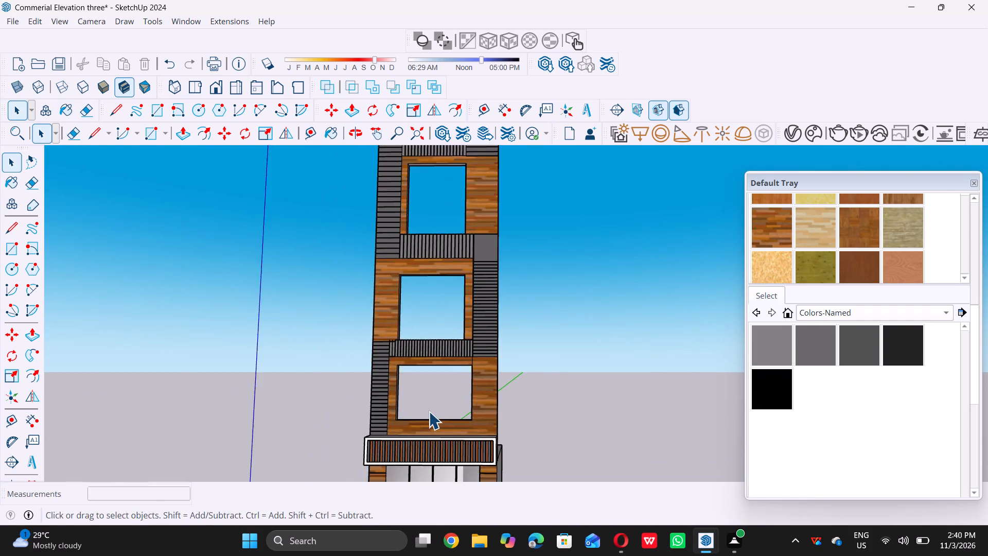
scroll(429, 411, "up", 4)
Search 3D Warehouse for "window".
double_click(442, 138)
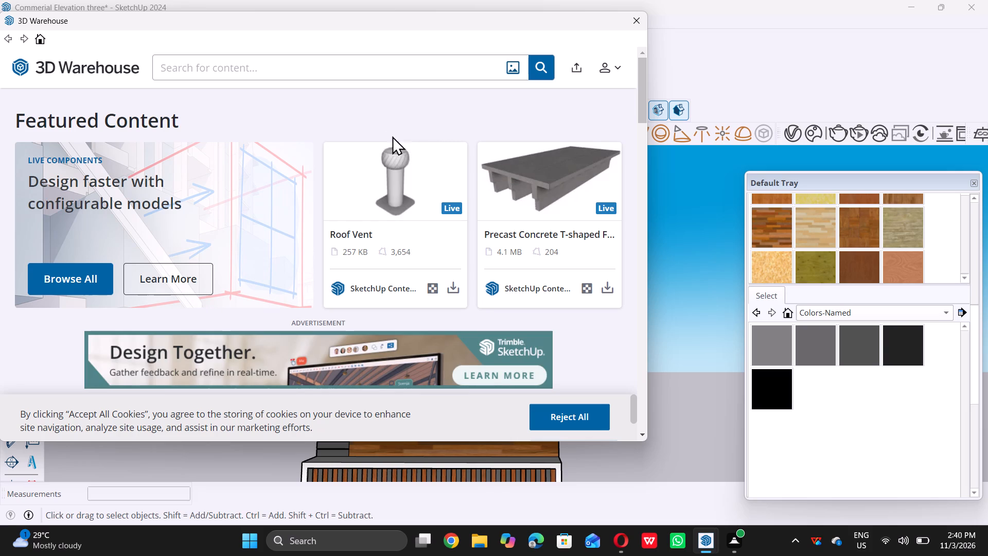
double_click(370, 66)
type("win")
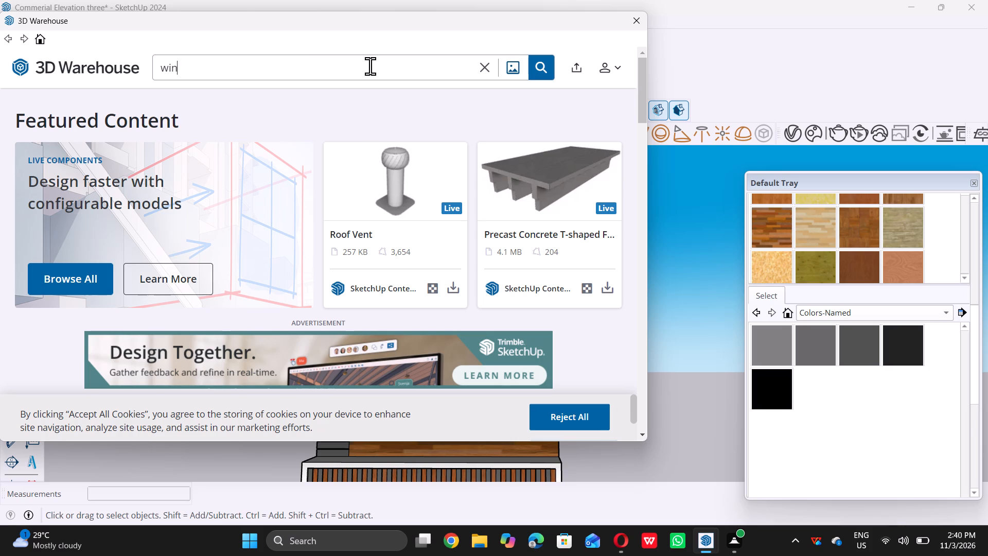
type("dow")
key("Return")
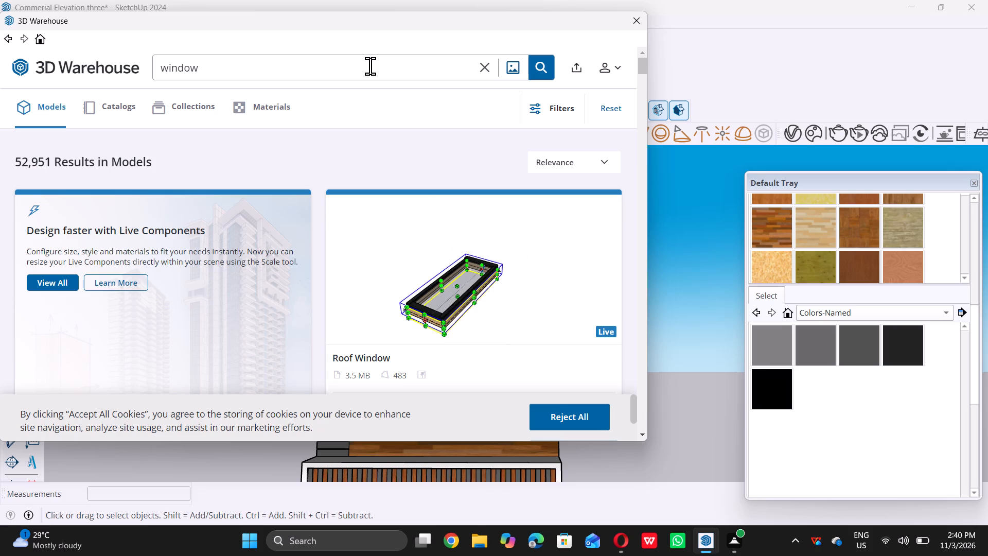
Browse the window models and load the 2.4 MB "window" model directly into the elevation model.
scroll(382, 182, "down", 5)
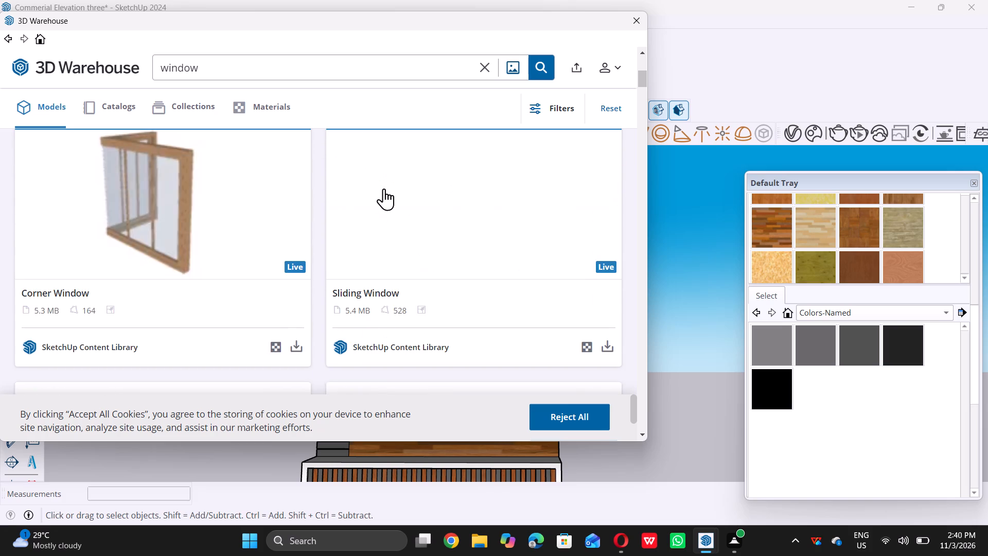
scroll(384, 190, "down", 6)
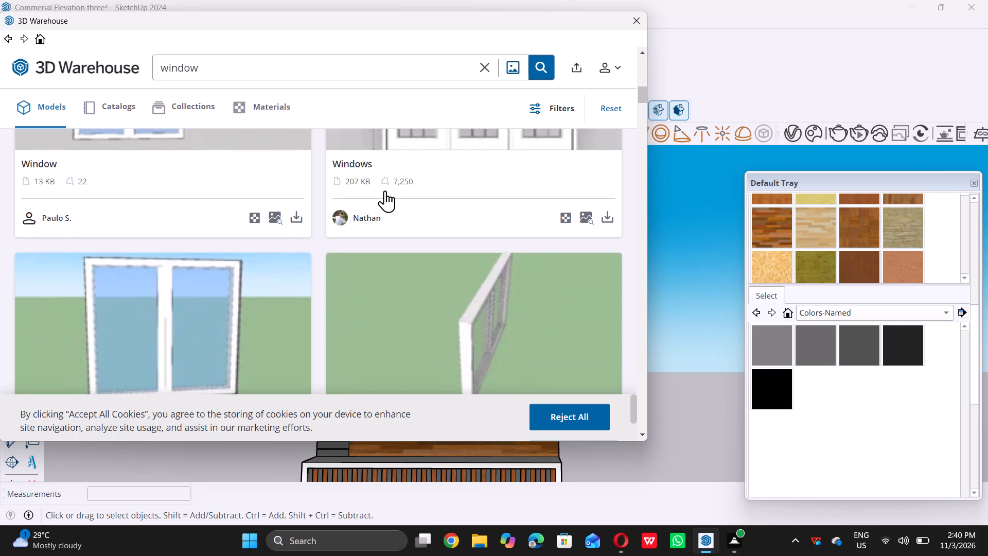
scroll(385, 190, "down", 10)
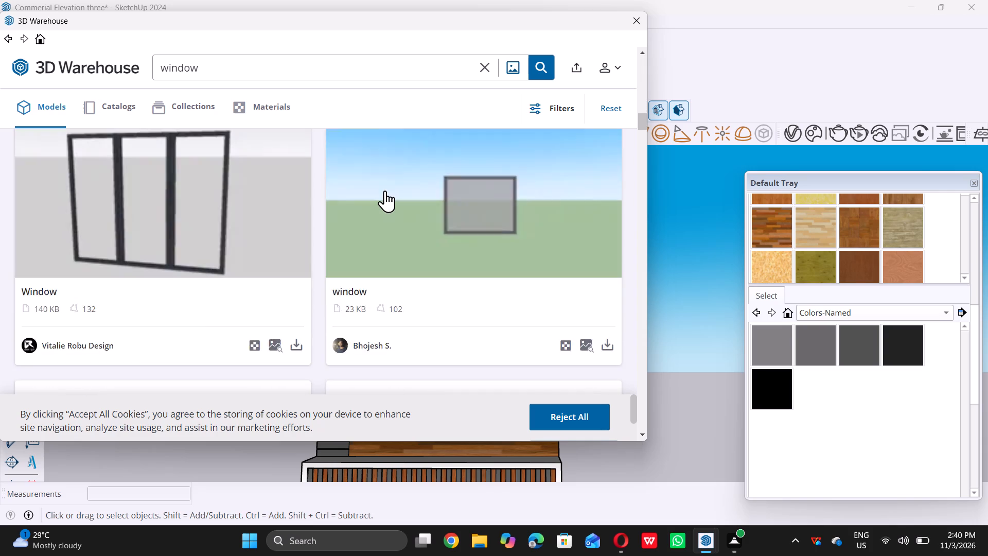
scroll(385, 190, "down", 6)
scroll(385, 190, "up", 7)
scroll(385, 190, "down", 2)
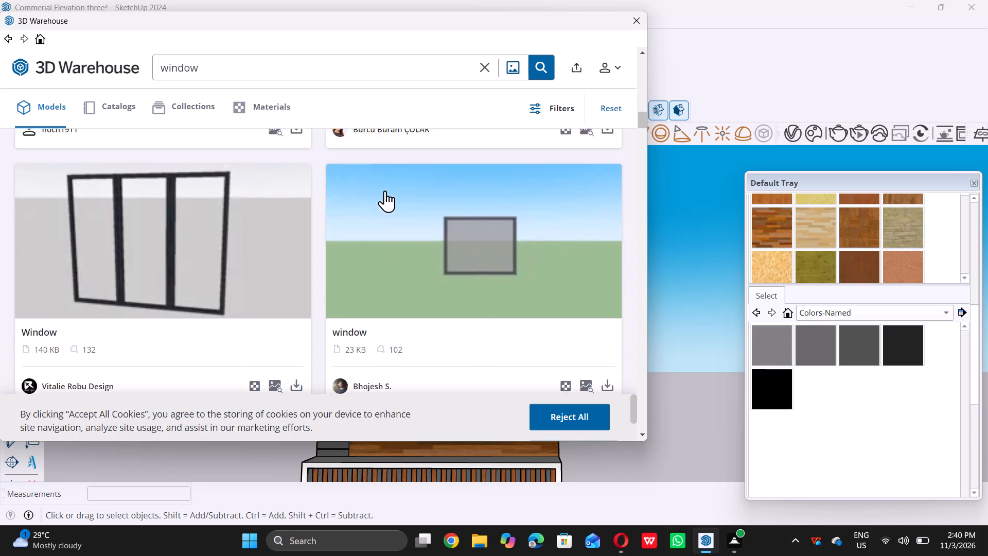
scroll(385, 190, "down", 5)
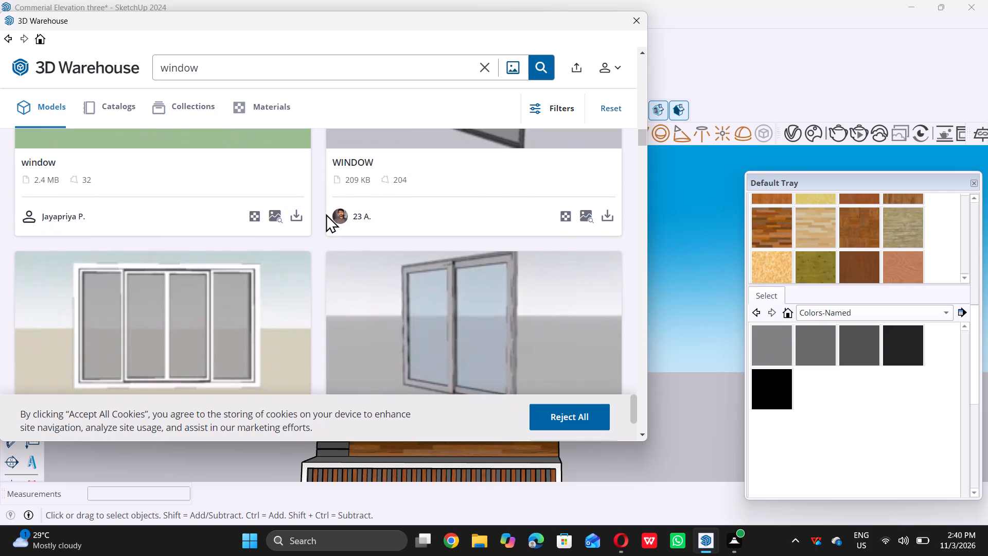
double_click(299, 214)
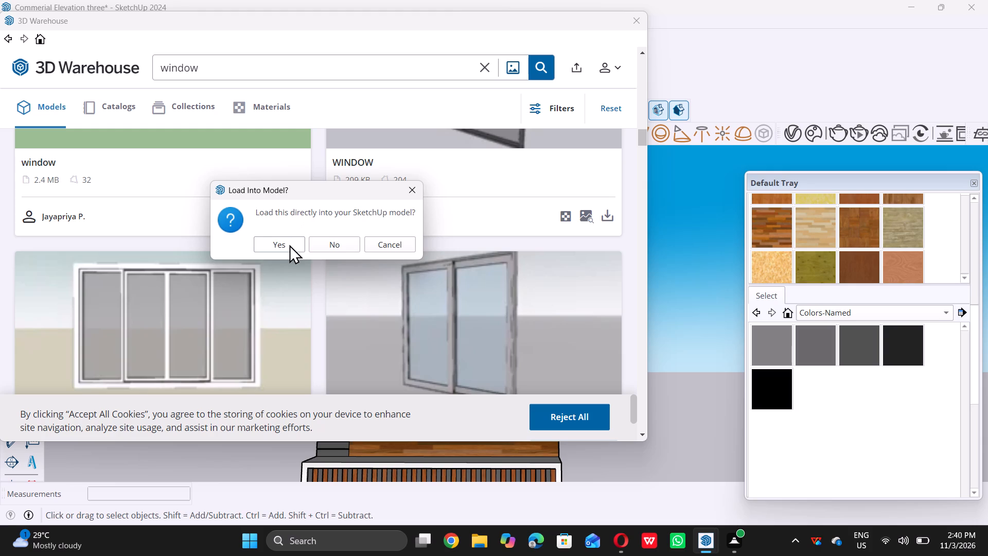
double_click(289, 245)
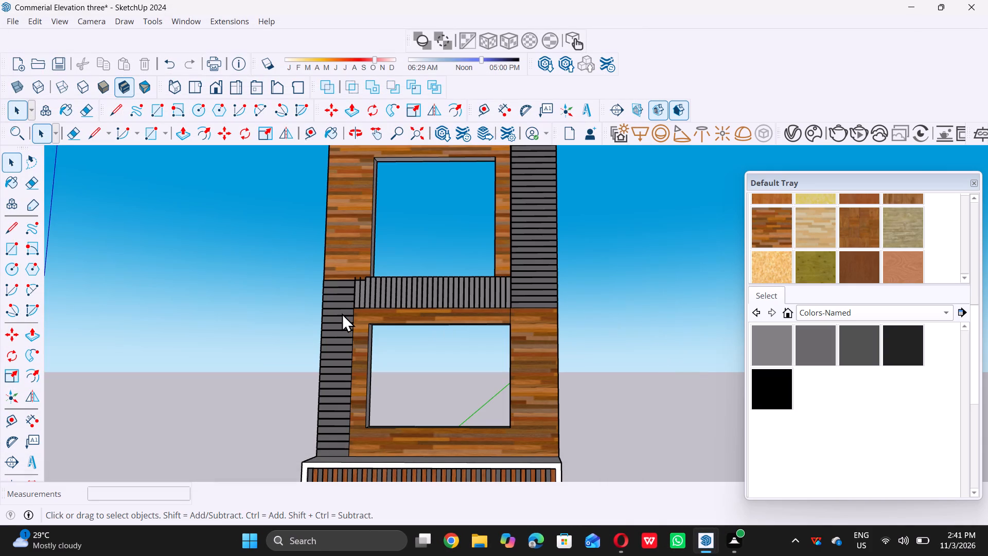
Place the loaded three-pane window component in the empty space left of the building.
scroll(342, 313, "down", 6)
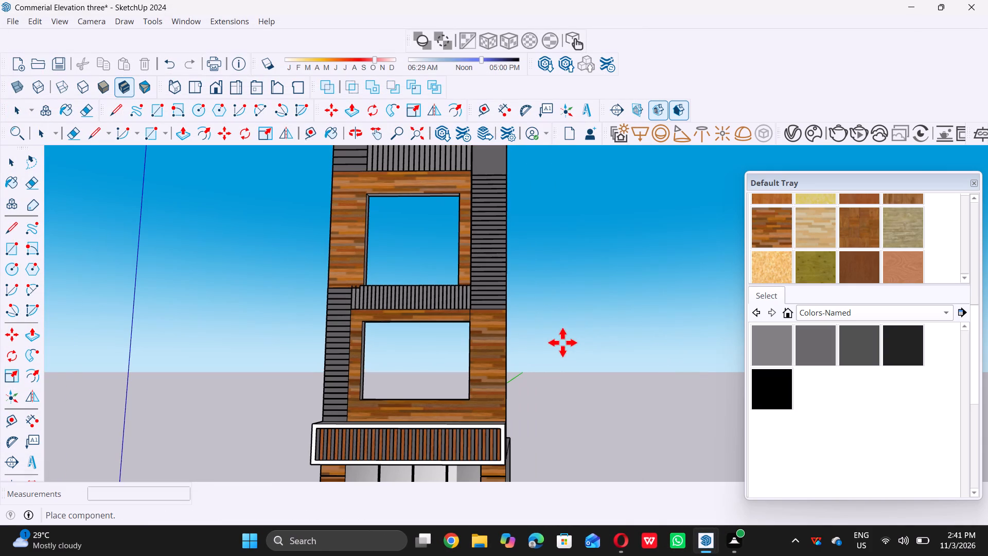
scroll(550, 339, "down", 12)
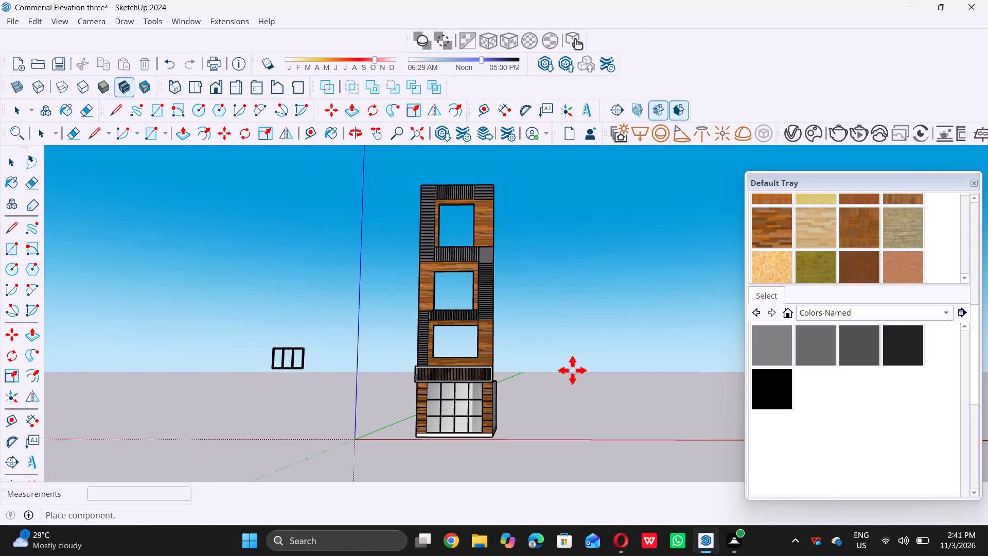
double_click(442, 372)
key("space")
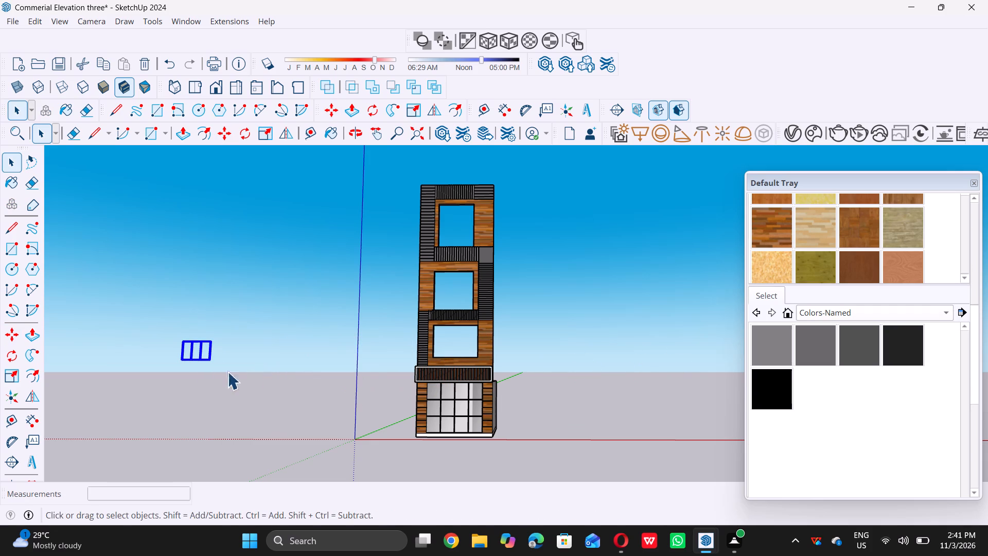
Move the window by its lower-left corner to the midpoint of the lower-left sill edge in the opening above the canopy.
middle_click_drag(178, 335, 181, 382)
scroll(188, 354, "up", 12)
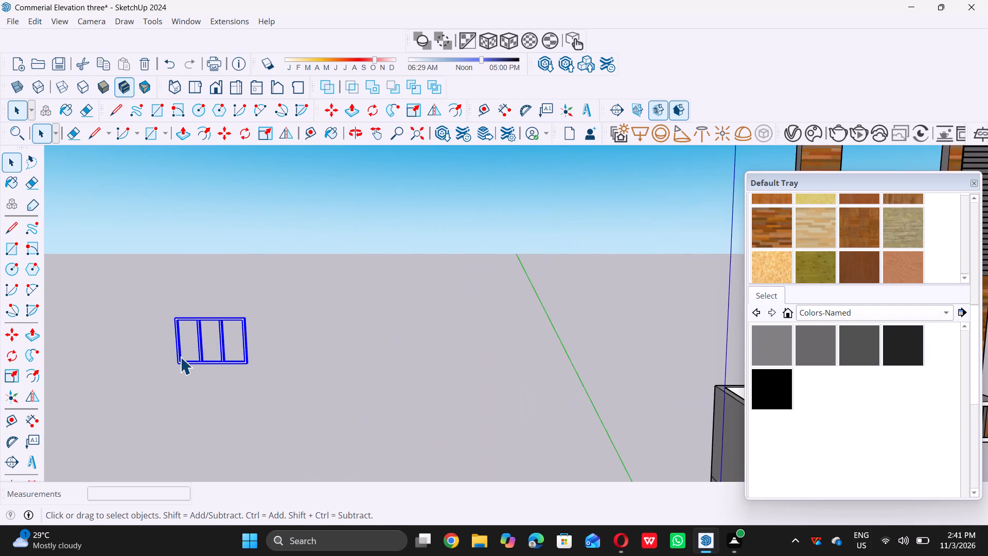
scroll(180, 357, "up", 20)
scroll(180, 357, "up", 1)
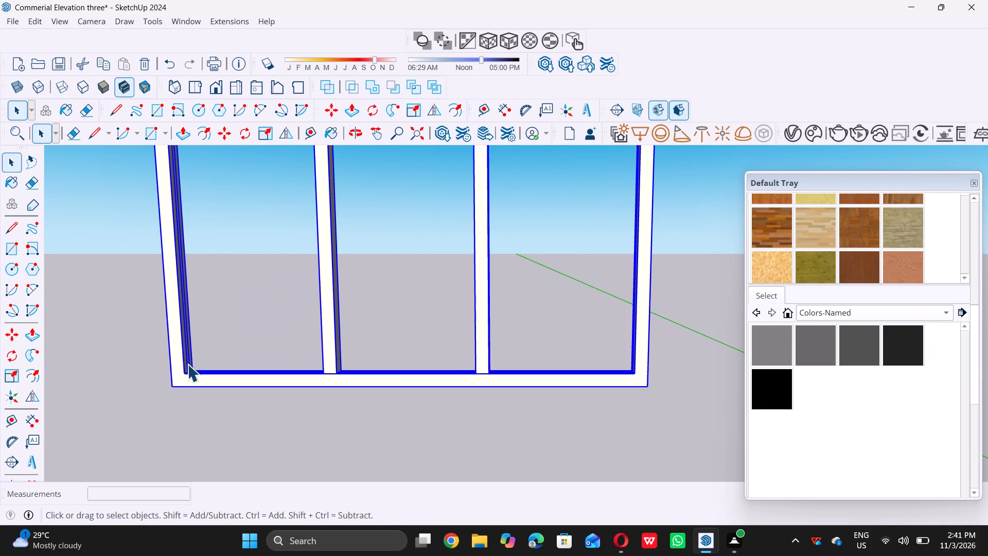
key("m")
left_click(172, 387)
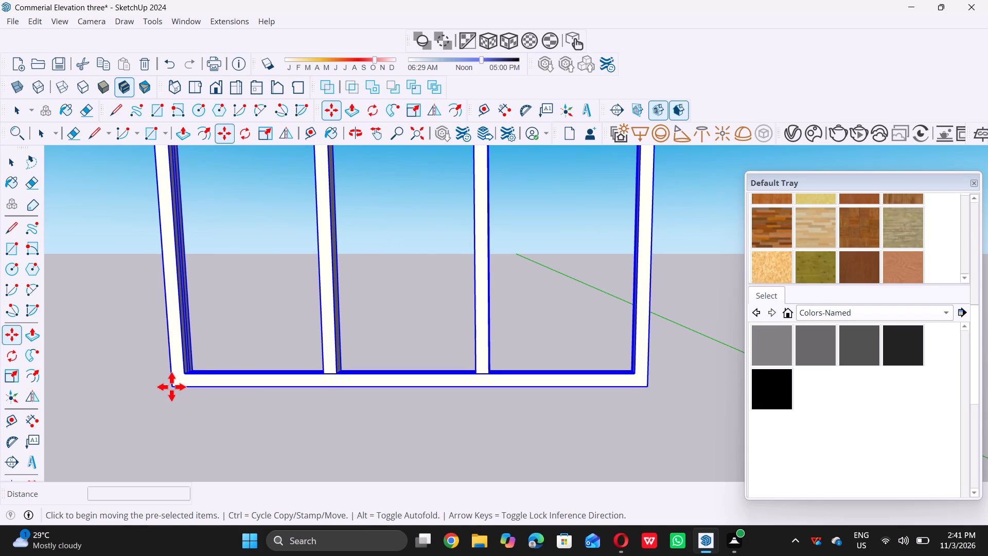
scroll(171, 387, "down", 20)
scroll(171, 387, "down", 11)
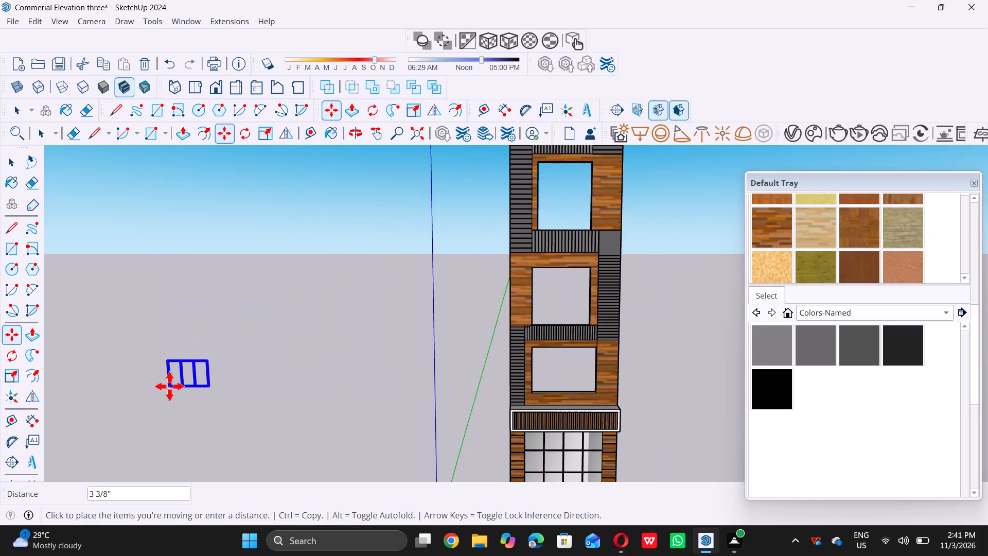
middle_click_drag(566, 390, 427, 419)
scroll(520, 396, "up", 16)
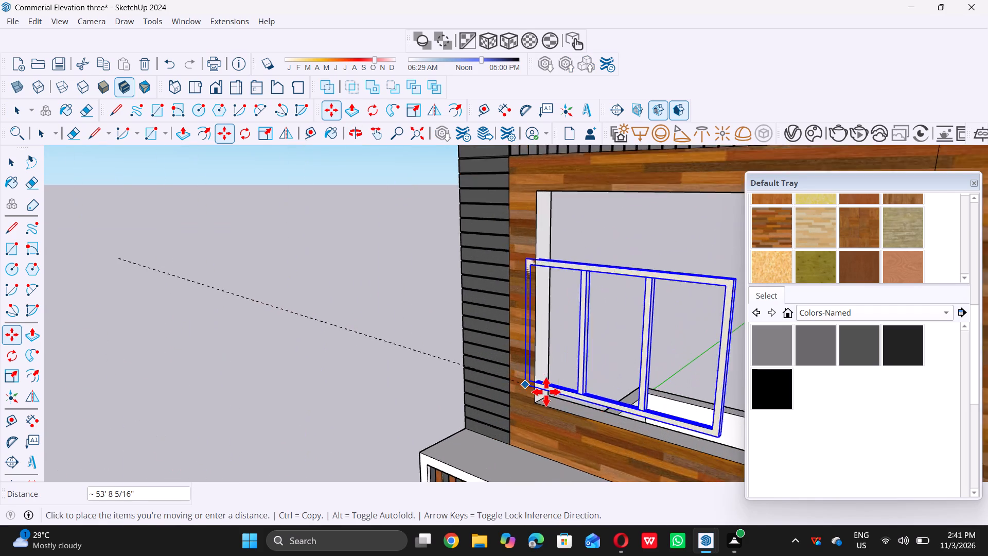
scroll(547, 394, "up", 9)
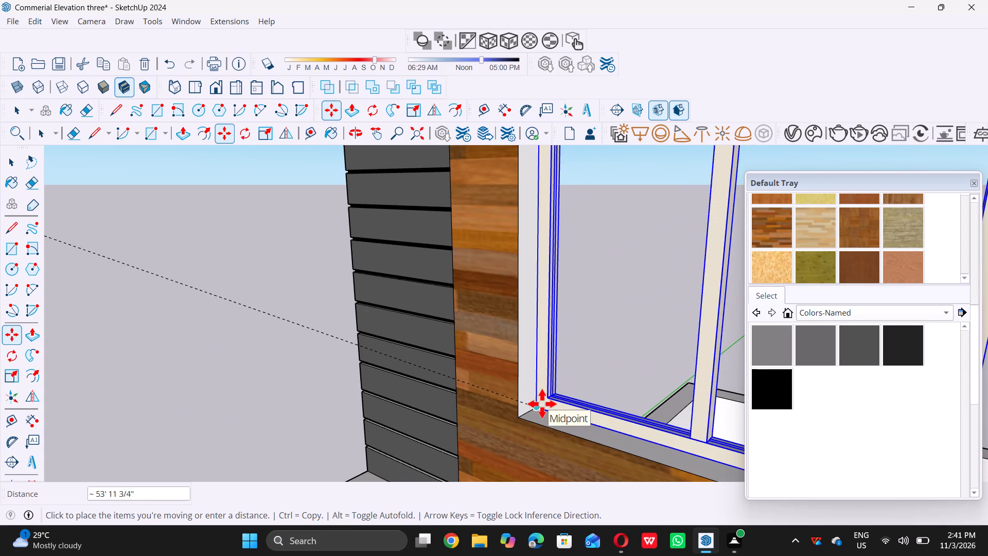
double_click(542, 404)
key("space")
Scale the window's width by 1.50 so it reaches the far side edge of the opening above the canopy.
scroll(502, 413, "down", 4)
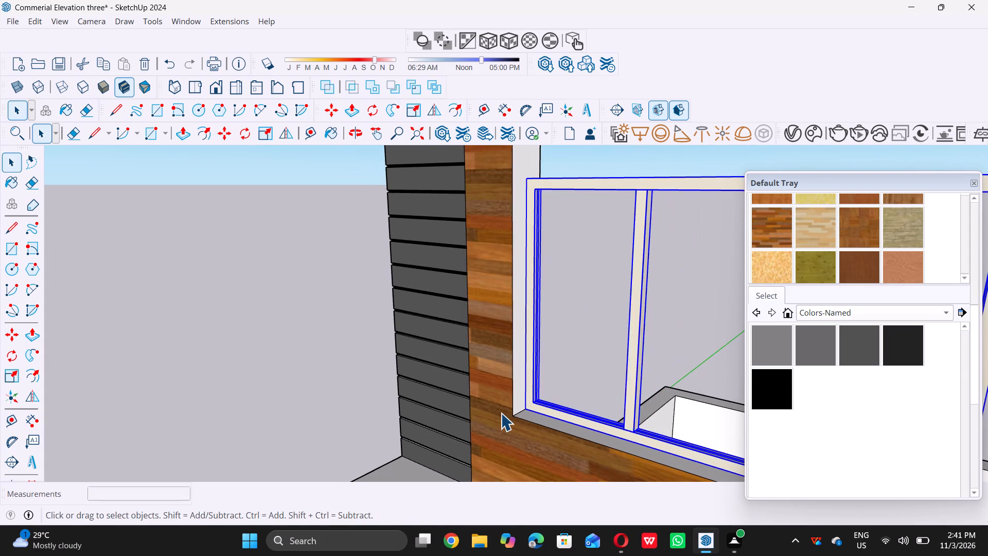
scroll(488, 415, "down", 20)
scroll(488, 415, "down", 3)
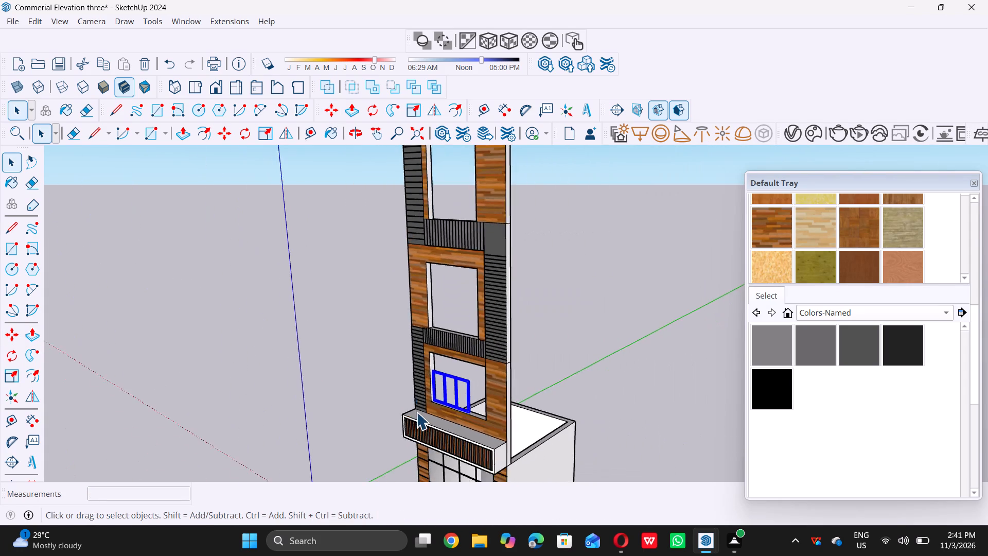
middle_click_drag(416, 412, 551, 374)
middle_click(551, 374)
middle_click_drag(499, 403, 478, 391)
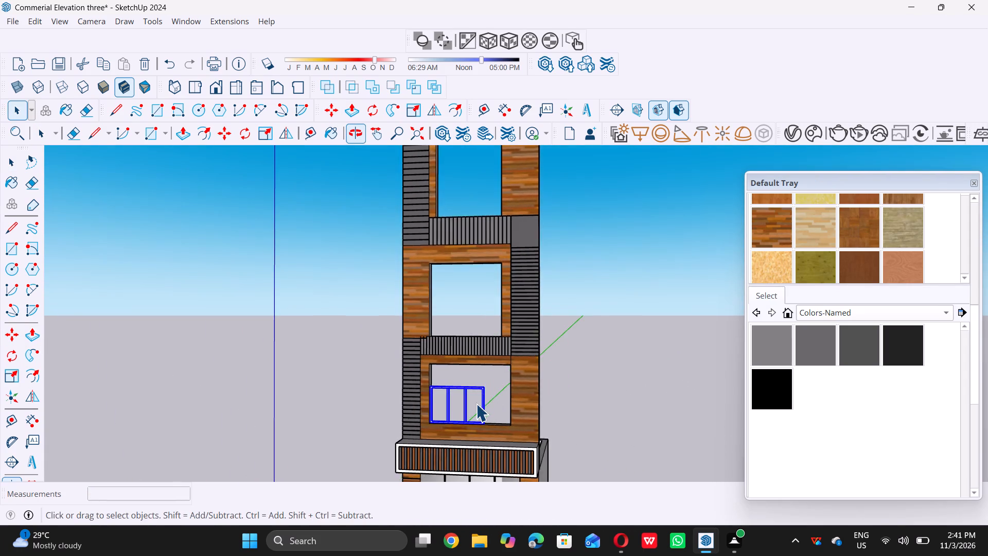
scroll(476, 404, "up", 11)
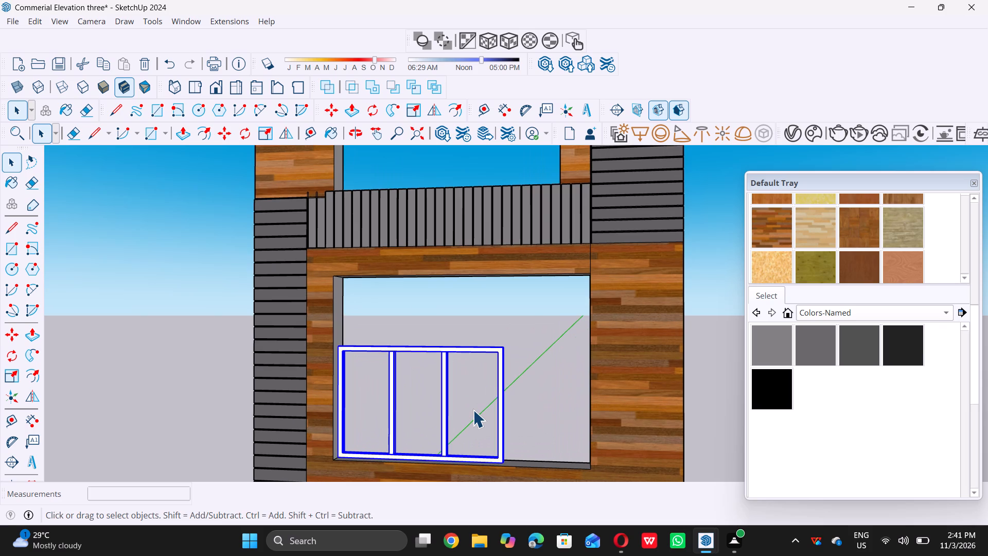
key("s")
scroll(497, 398, "up", 6)
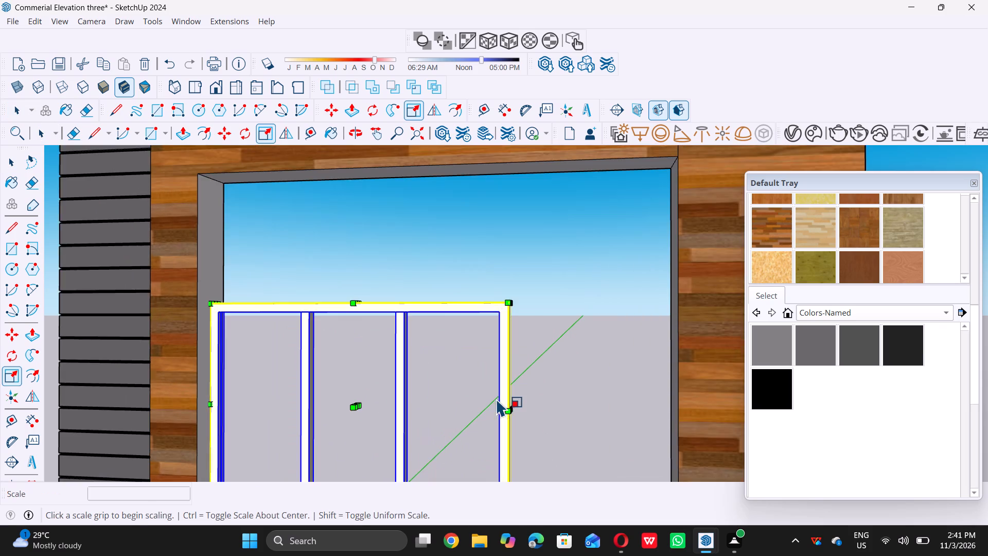
scroll(501, 403, "up", 17)
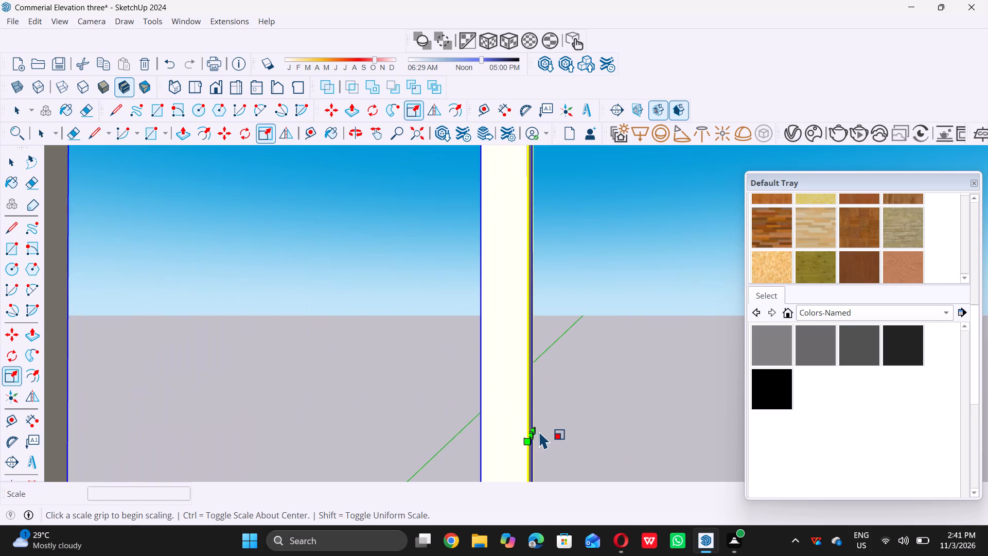
left_click(535, 432)
scroll(535, 432, "down", 9)
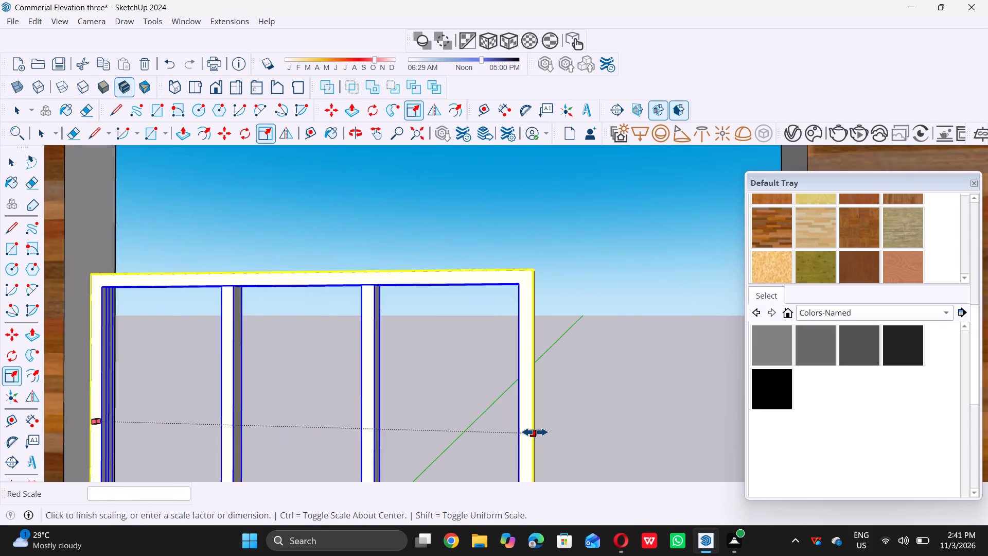
scroll(535, 432, "down", 7)
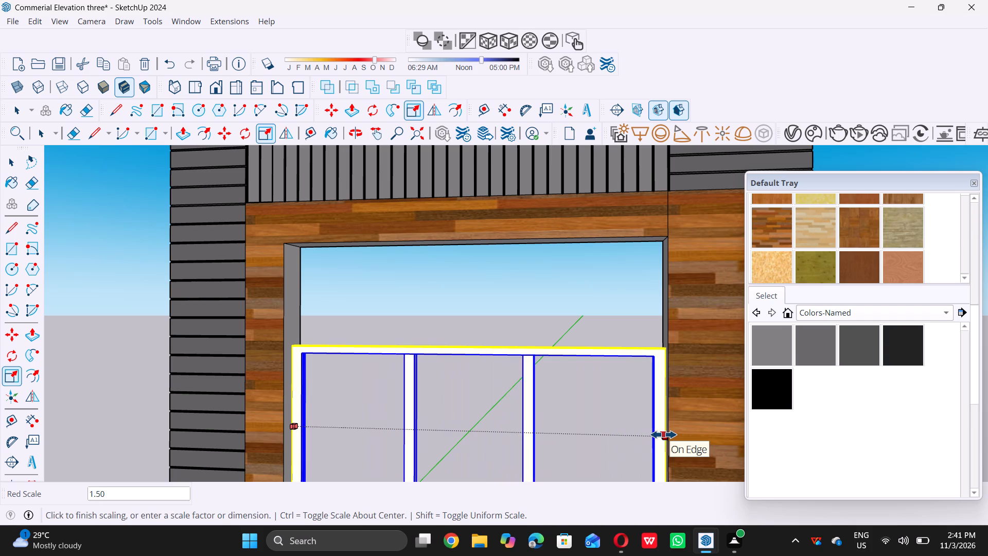
double_click(664, 435)
Scale the window's height upward by about 1.63 to reach the top edge of the opening above the canopy.
middle_click_drag(503, 310, 491, 364)
middle_click(490, 366)
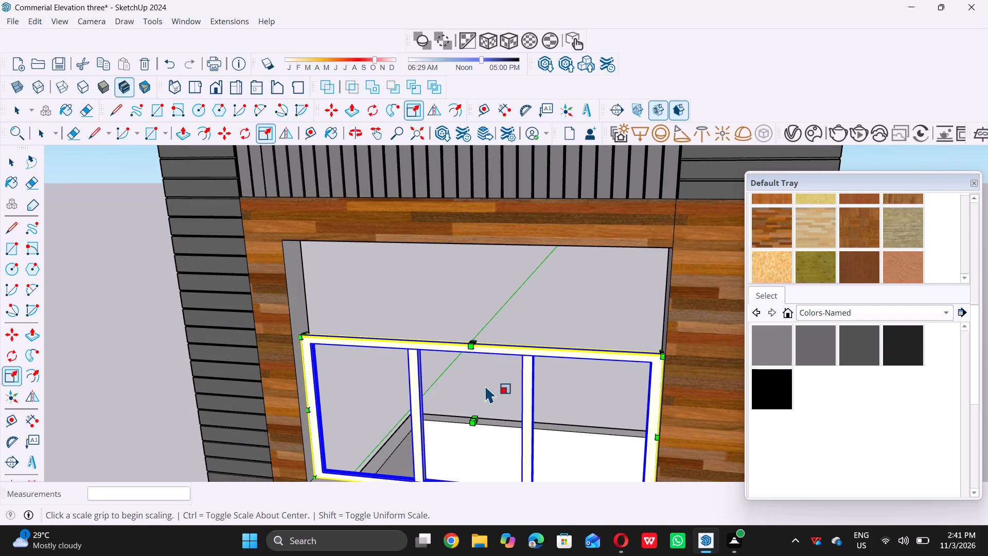
scroll(484, 355, "up", 15)
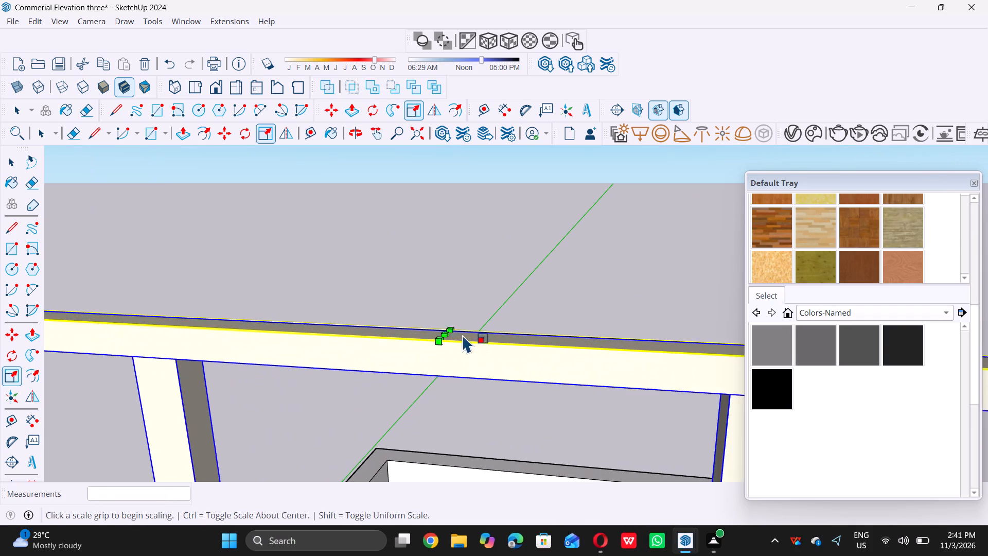
scroll(463, 335, "up", 4)
left_click(448, 335)
scroll(447, 335, "down", 9)
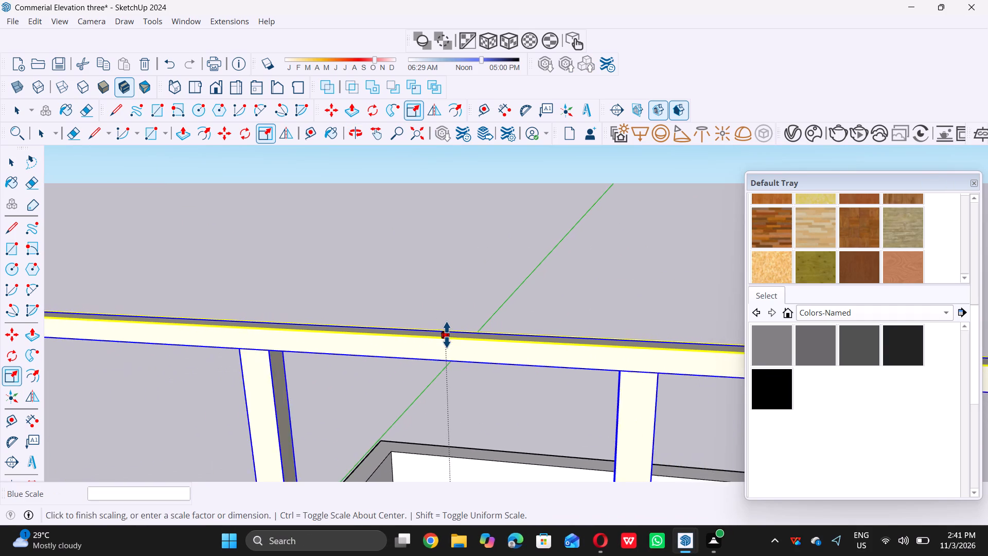
scroll(447, 335, "down", 12)
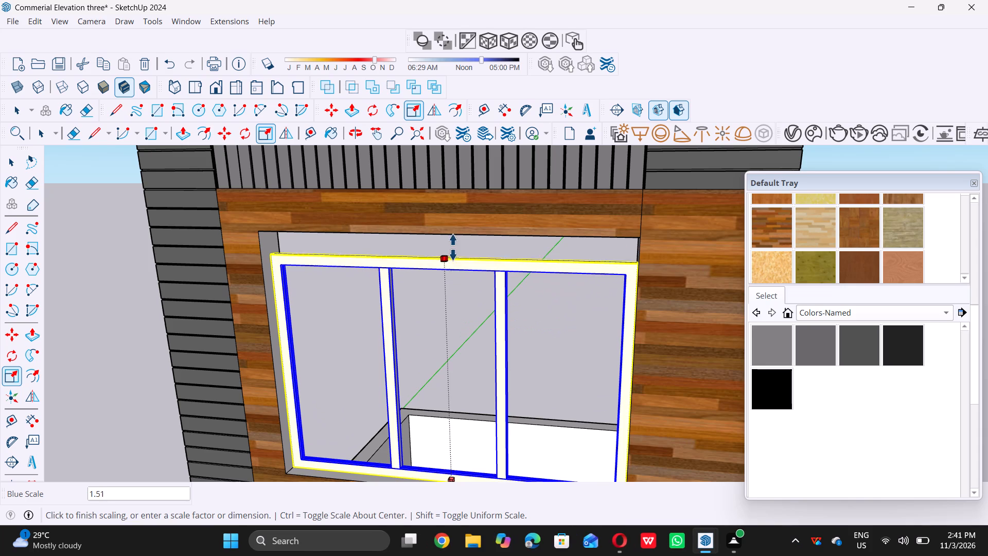
double_click(452, 235)
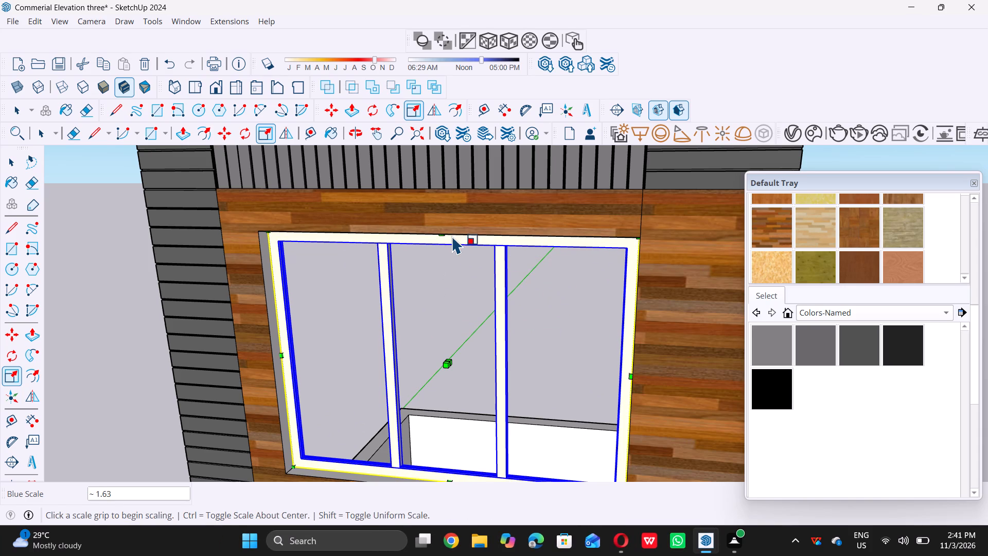
key("space")
Copy the fitted window 9' 6" upward from its lower-left corner to the lower-left sill of the next opening.
scroll(452, 239, "down", 8)
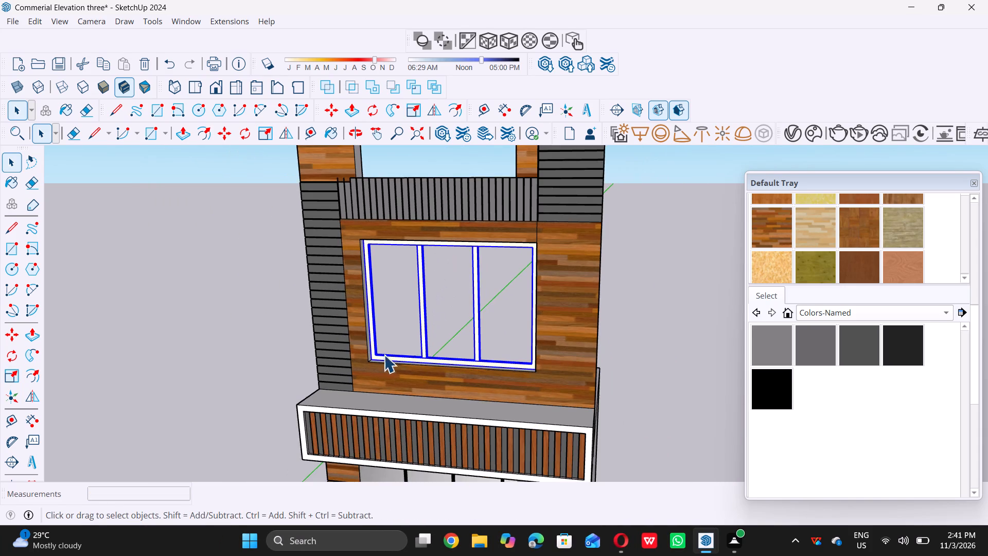
scroll(379, 358, "up", 7)
key("m")
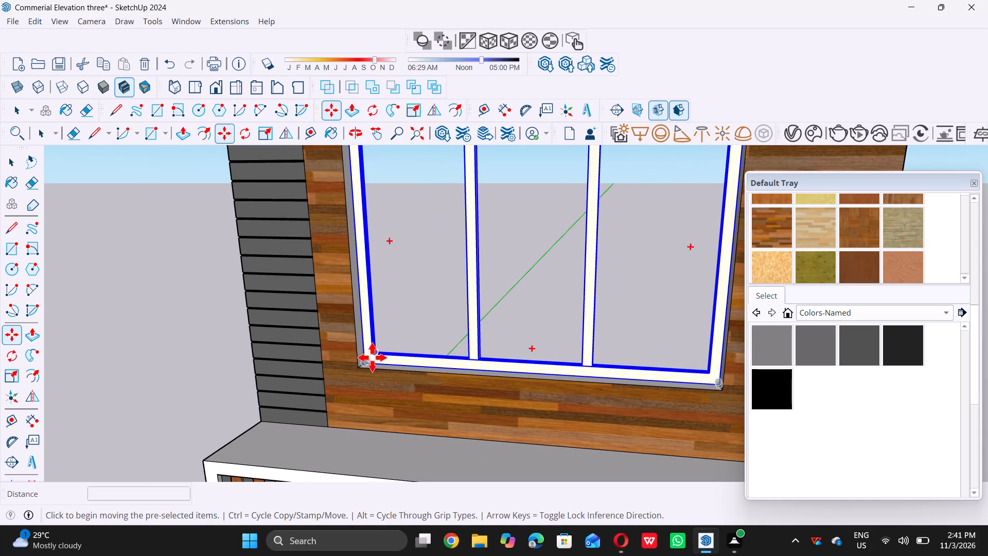
scroll(365, 359, "up", 5)
double_click(363, 363)
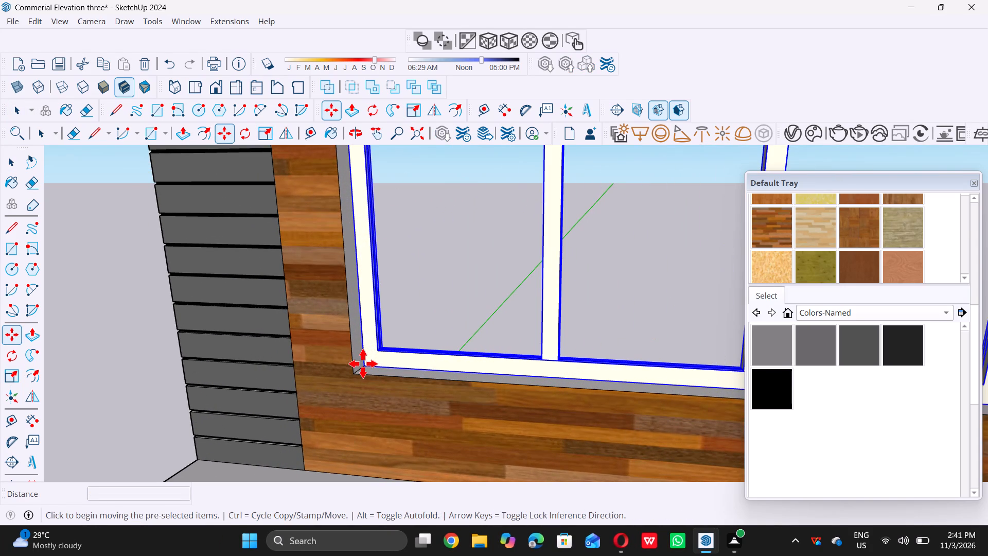
scroll(363, 363, "down", 20)
scroll(363, 363, "down", 1)
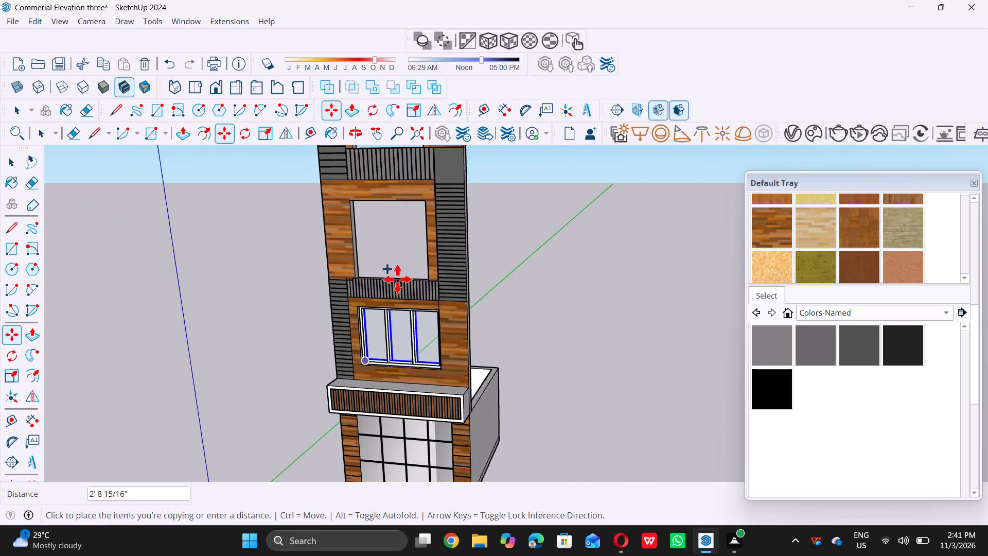
scroll(351, 281, "up", 4)
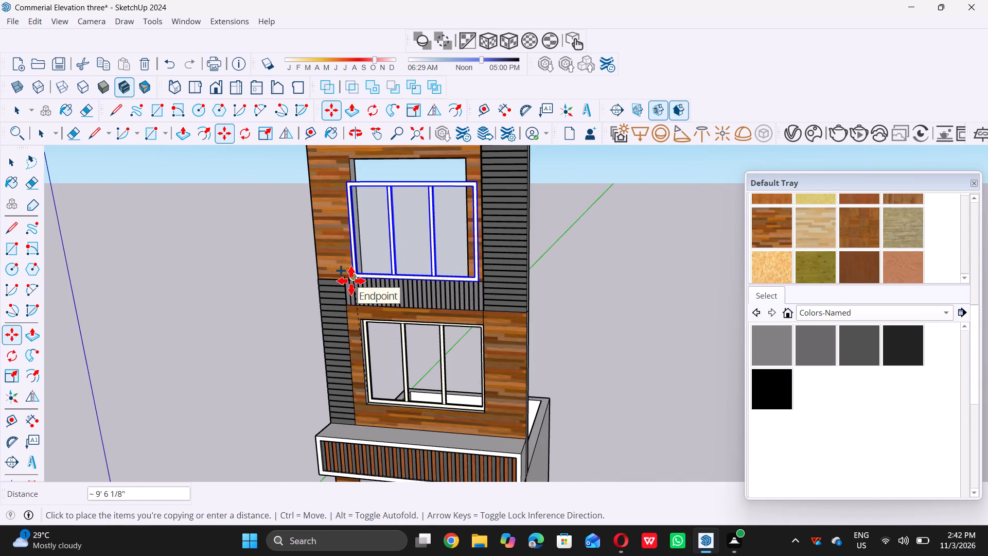
scroll(351, 281, "up", 18)
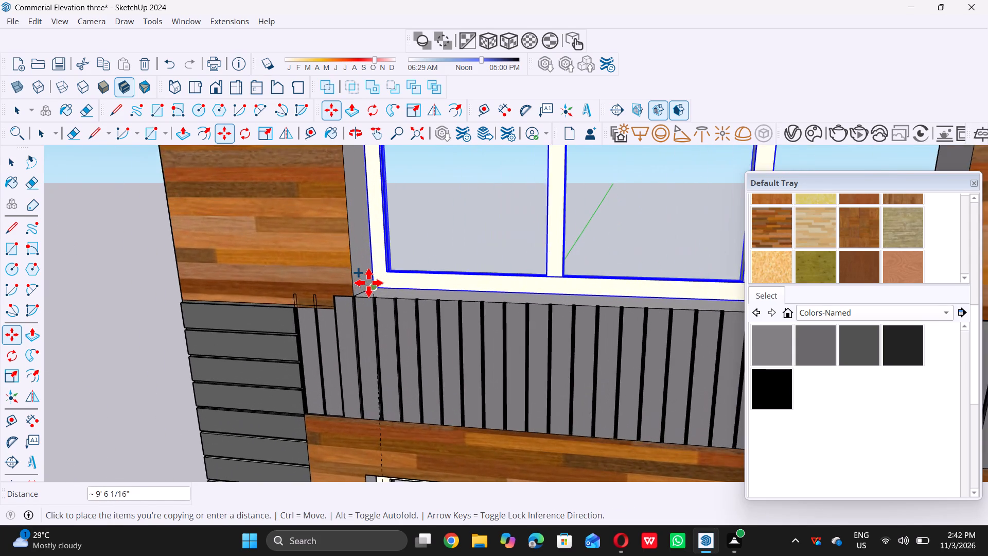
scroll(368, 283, "up", 12)
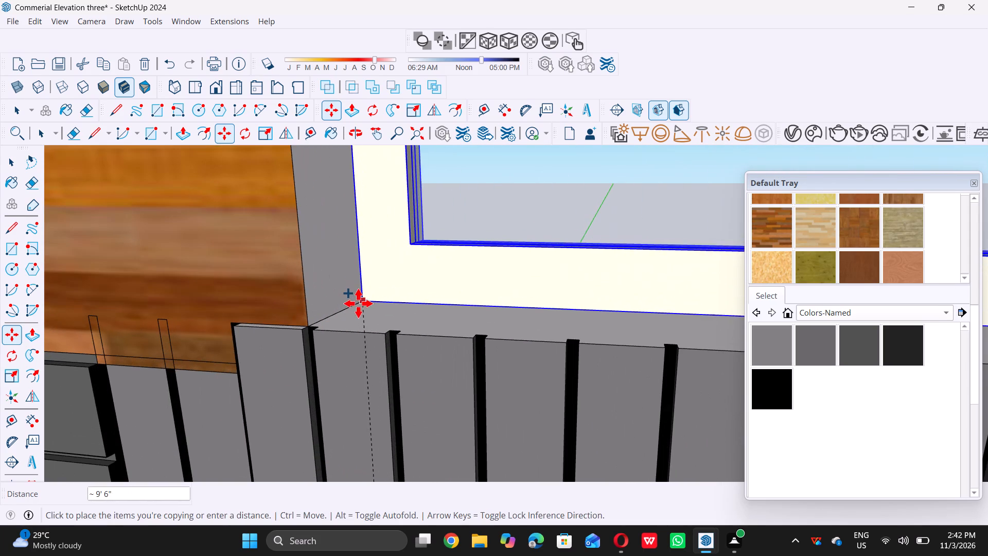
double_click(357, 303)
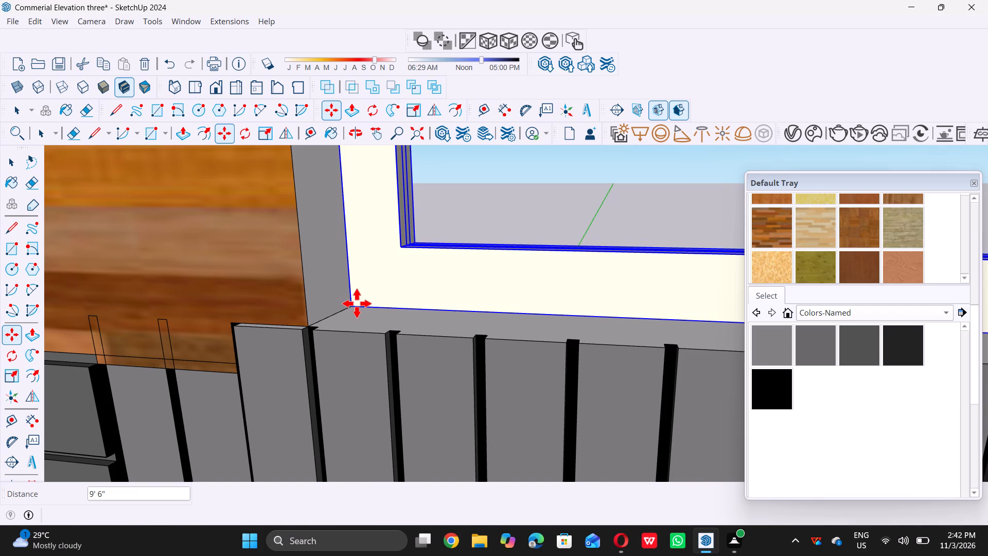
key("space")
Narrow the copied window within the sides of its opening, using a final width and depth scale of 0.83, 0.42.
scroll(357, 303, "down", 20)
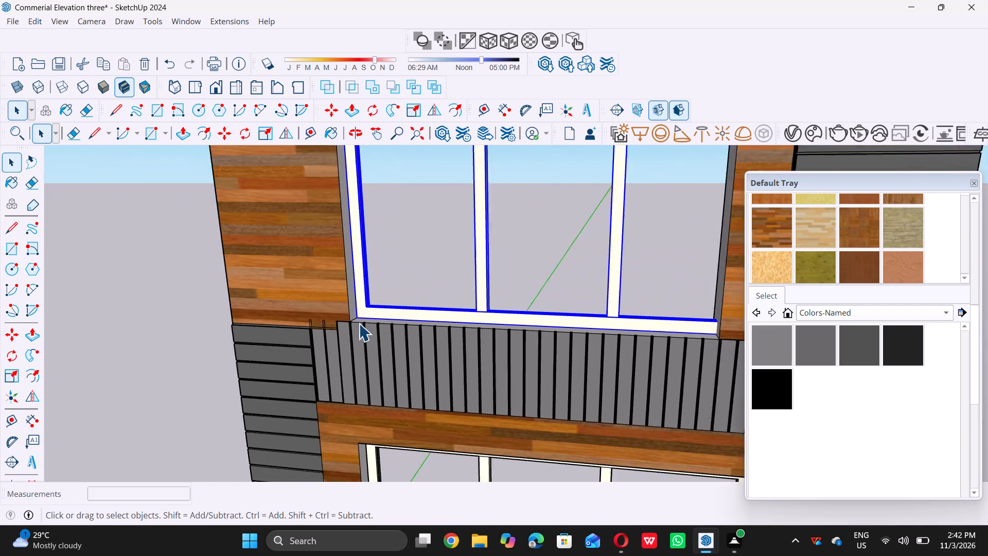
scroll(359, 323, "down", 10)
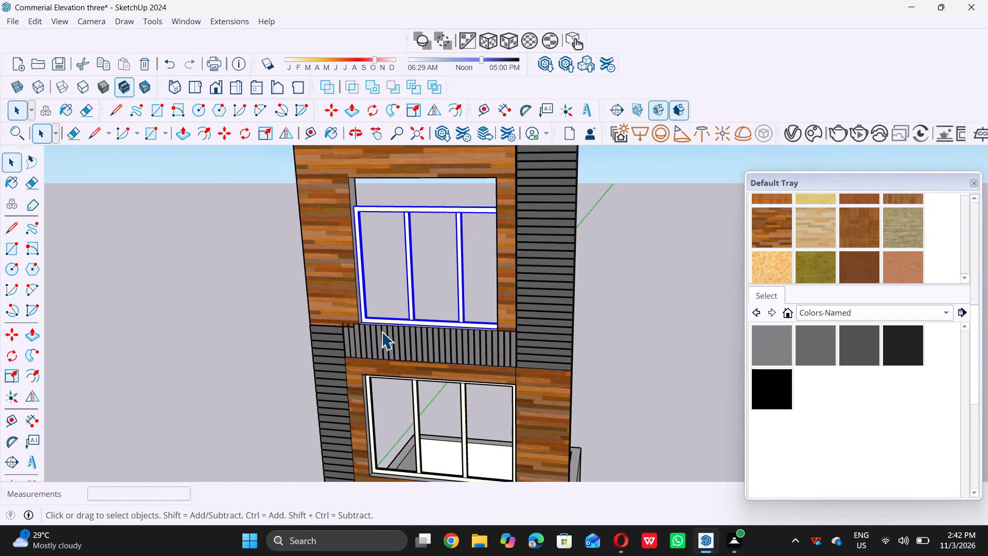
key("s")
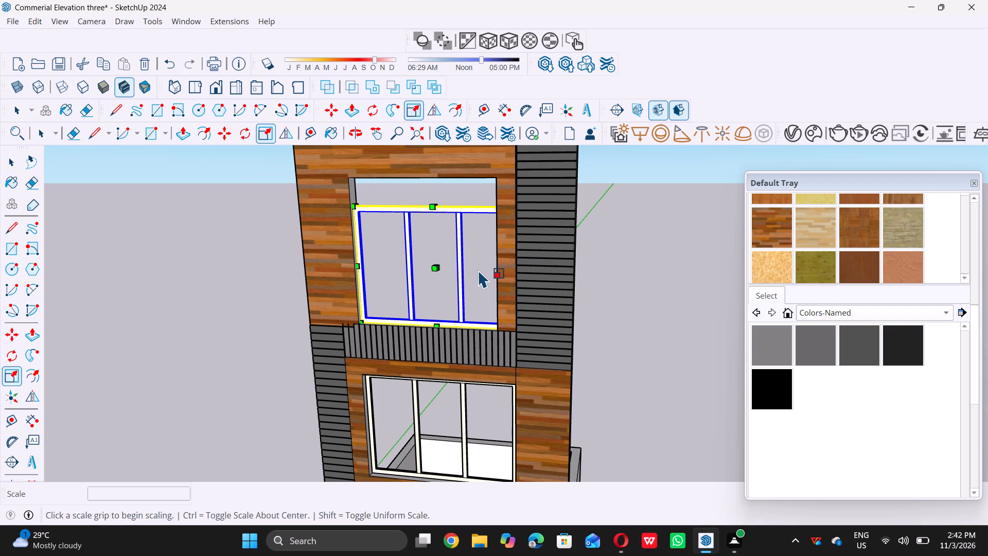
left_click(516, 267)
left_click(508, 269)
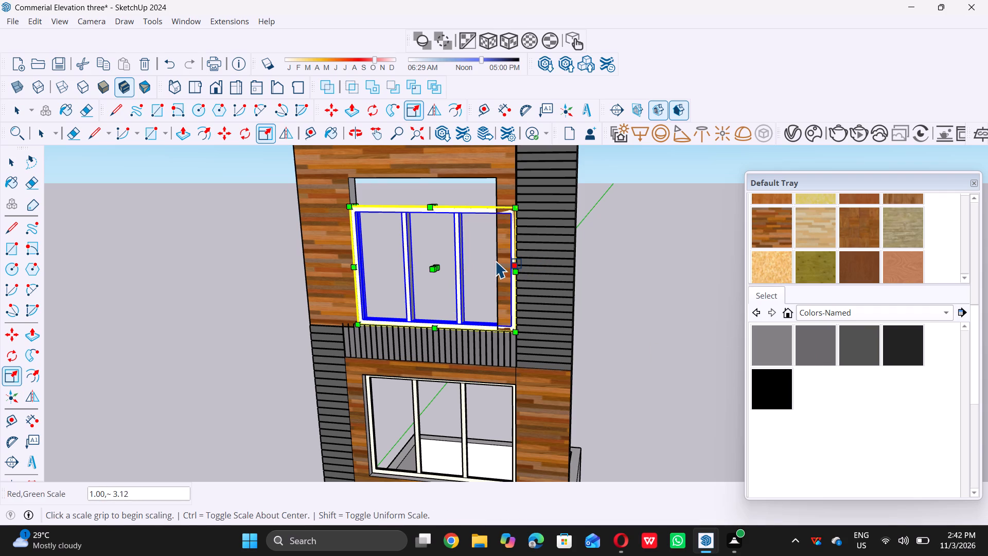
left_click(495, 259)
left_click_drag(514, 274, 494, 271)
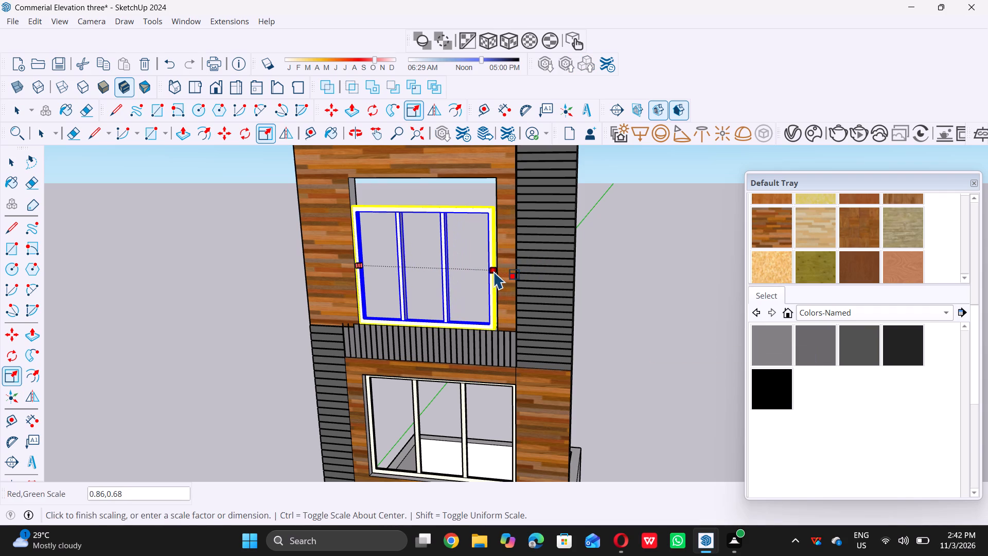
left_click_drag(494, 271, 489, 270)
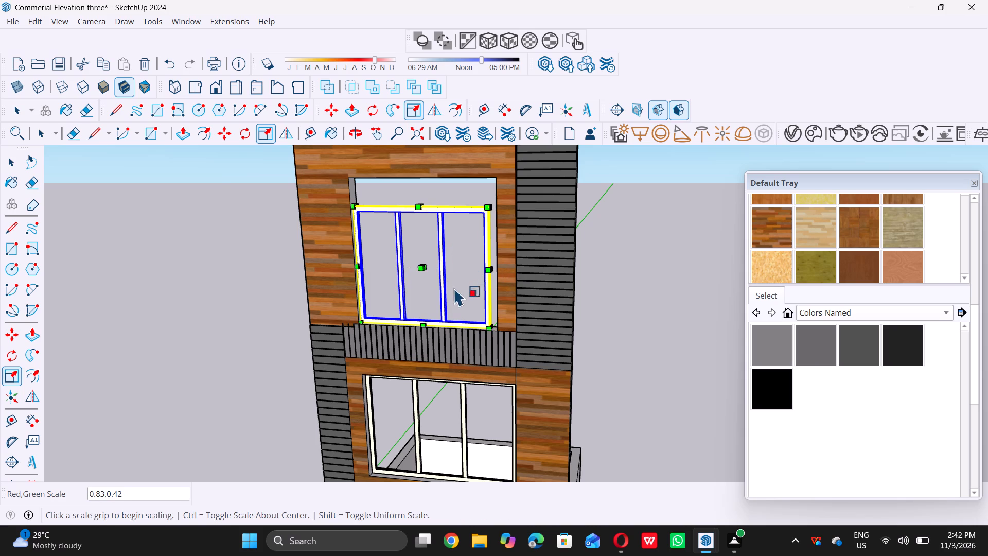
Scale the copied window's height upward by about 1.23 to reach the top edge of its opening.
scroll(431, 296, "up", 11)
scroll(292, 338, "up", 9)
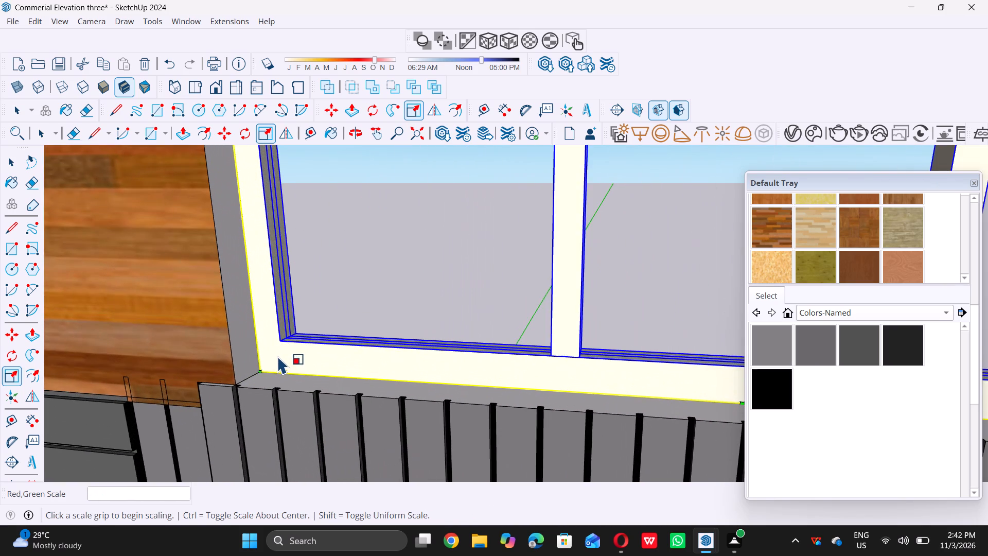
scroll(278, 357, "down", 9)
scroll(388, 370, "down", 9)
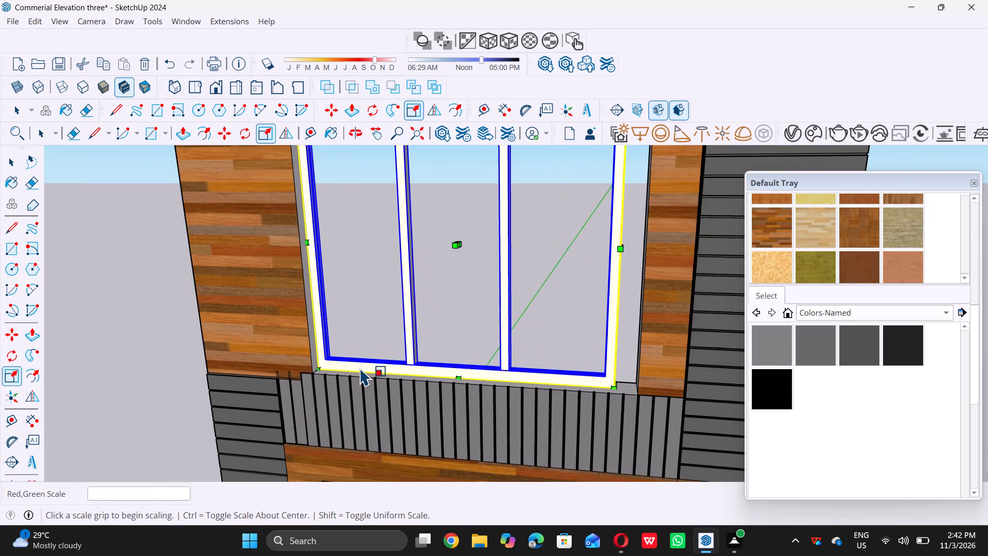
scroll(360, 368, "down", 3)
scroll(421, 304, "down", 6)
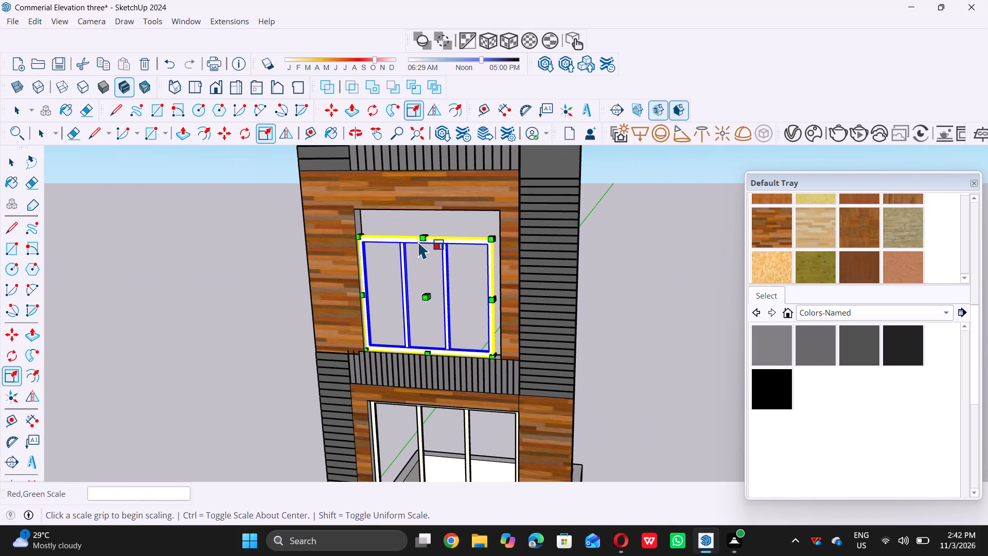
scroll(419, 239, "up", 15)
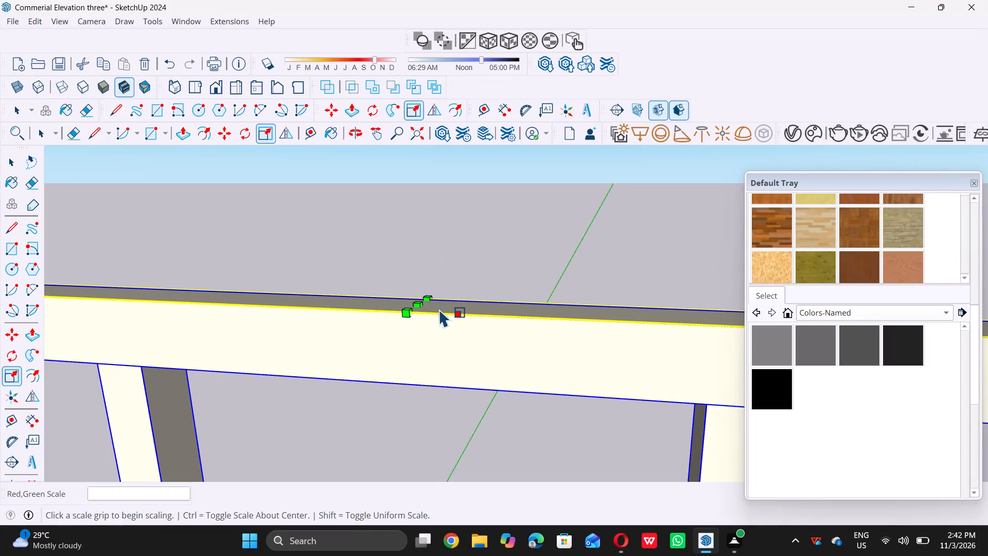
triple_click(422, 305)
scroll(421, 304, "down", 13)
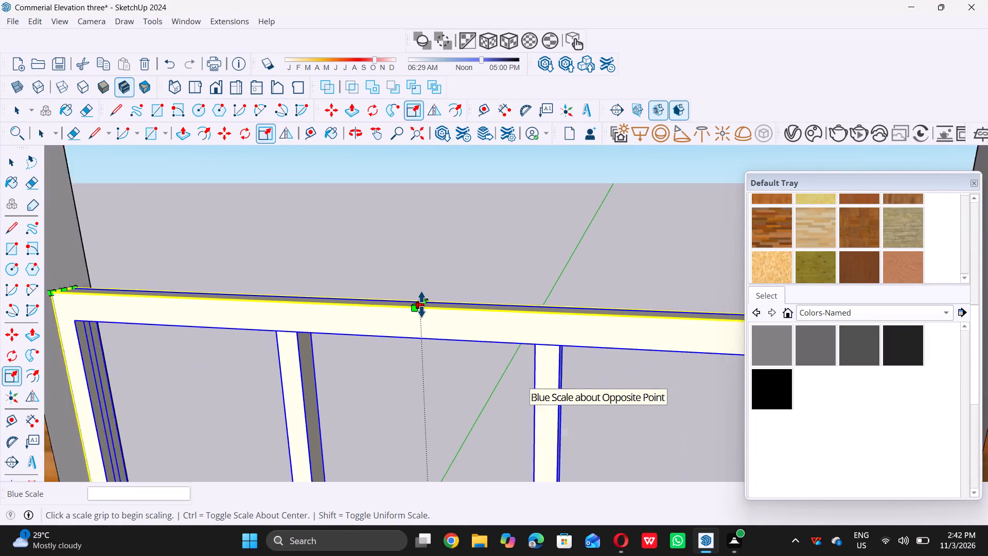
scroll(421, 304, "down", 5)
scroll(422, 299, "up", 5)
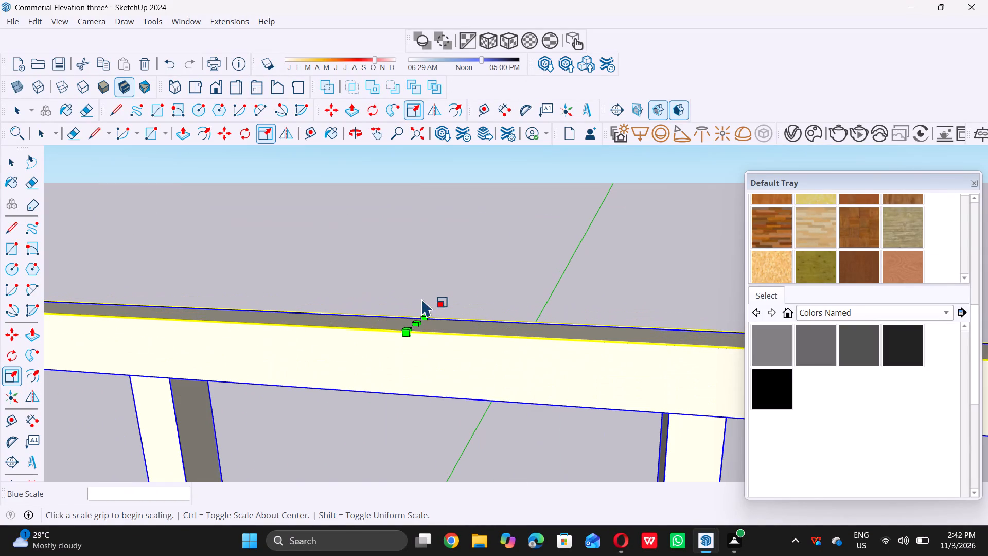
left_click(415, 321)
scroll(405, 286, "down", 6)
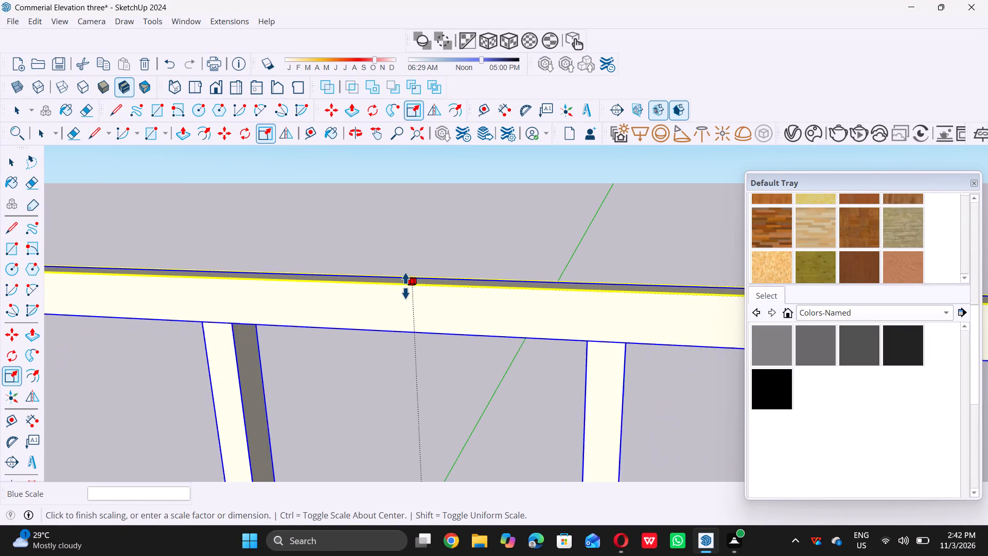
scroll(405, 286, "down", 12)
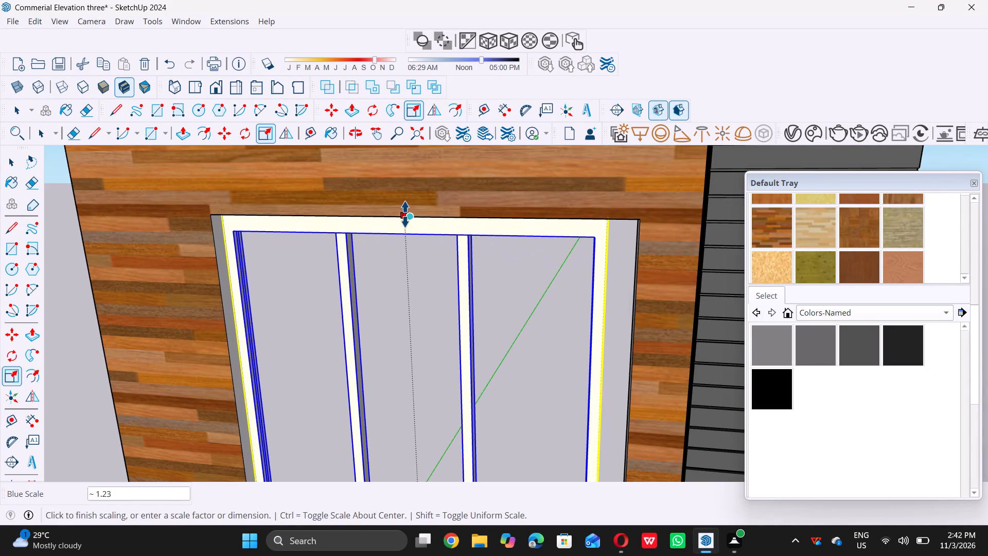
triple_click(402, 207)
left_click(400, 203)
scroll(448, 253, "down", 5)
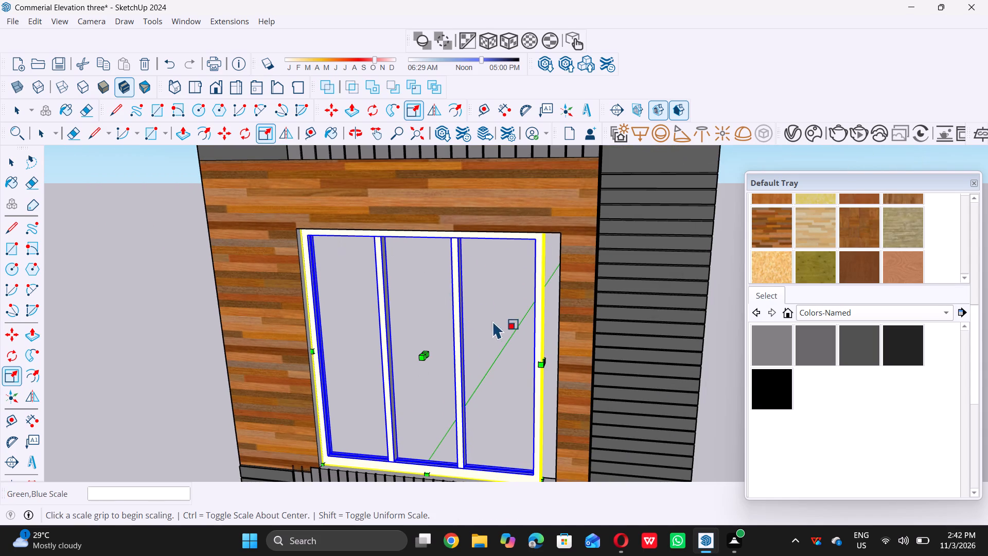
Scale the window's width by about 1.07 so it reaches the far side edge of the opening.
middle_click_drag(480, 316, 472, 308)
scroll(519, 340, "up", 7)
scroll(557, 372, "up", 2)
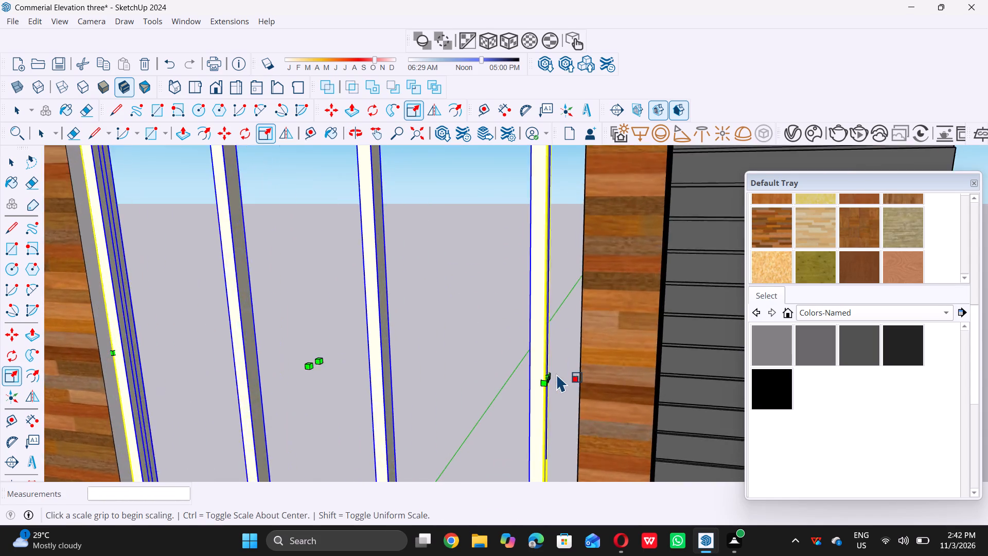
scroll(557, 374, "up", 5)
scroll(527, 370, "down", 4)
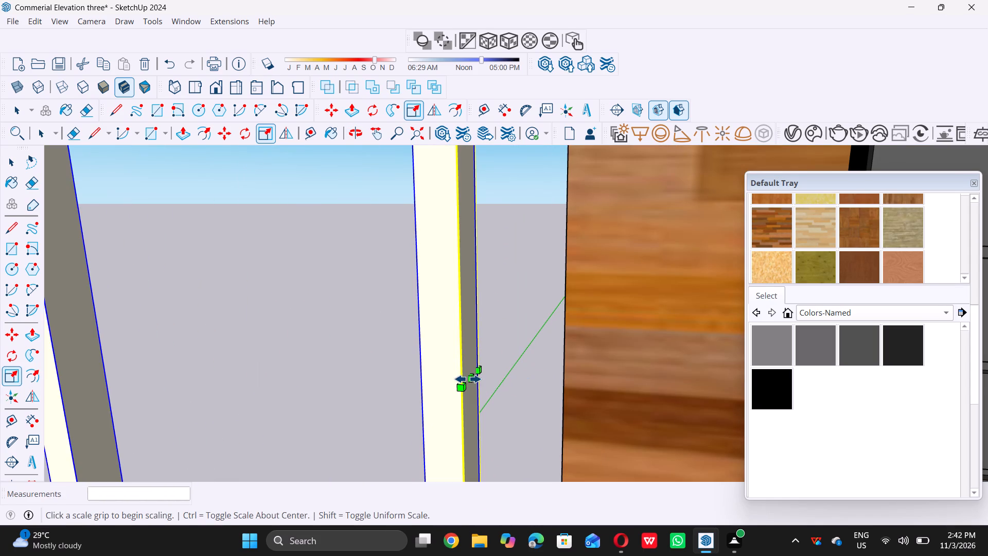
left_click(468, 379)
left_click(567, 373)
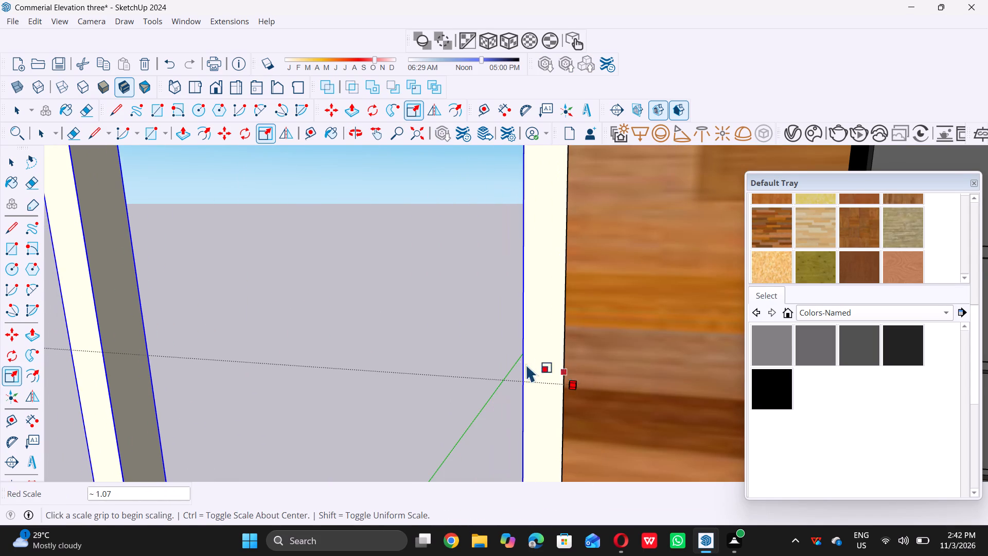
scroll(491, 346, "down", 20)
scroll(491, 346, "down", 2)
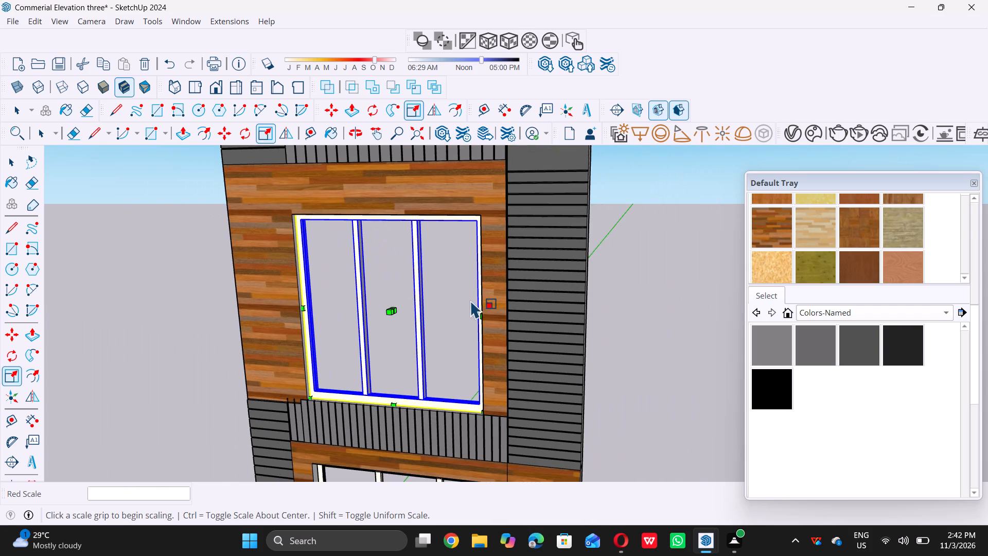
key("space")
Deselect the window and inspect the fit of both upper-floor windows and their sill corners from several angles.
middle_click(428, 307)
middle_click_drag(428, 307, 412, 349)
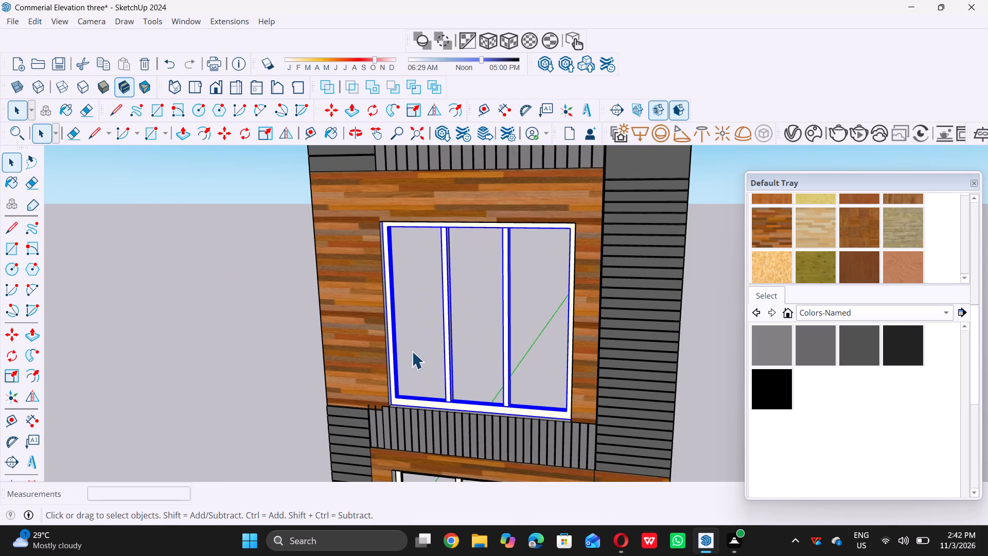
scroll(416, 383, "up", 7)
scroll(407, 364, "down", 12)
middle_click_drag(422, 262, 414, 336)
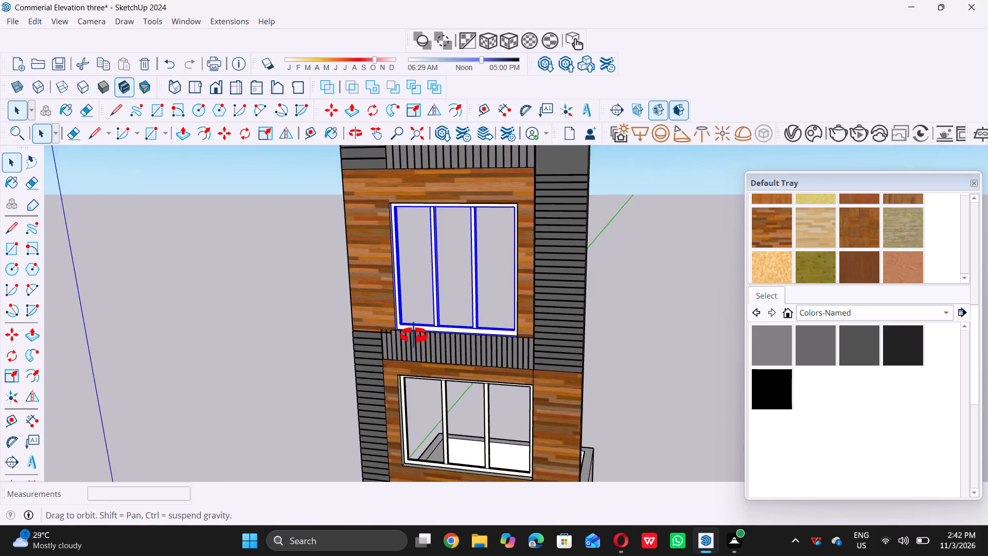
middle_click_drag(414, 336, 405, 362)
scroll(395, 345, "up", 7)
scroll(418, 281, "up", 6)
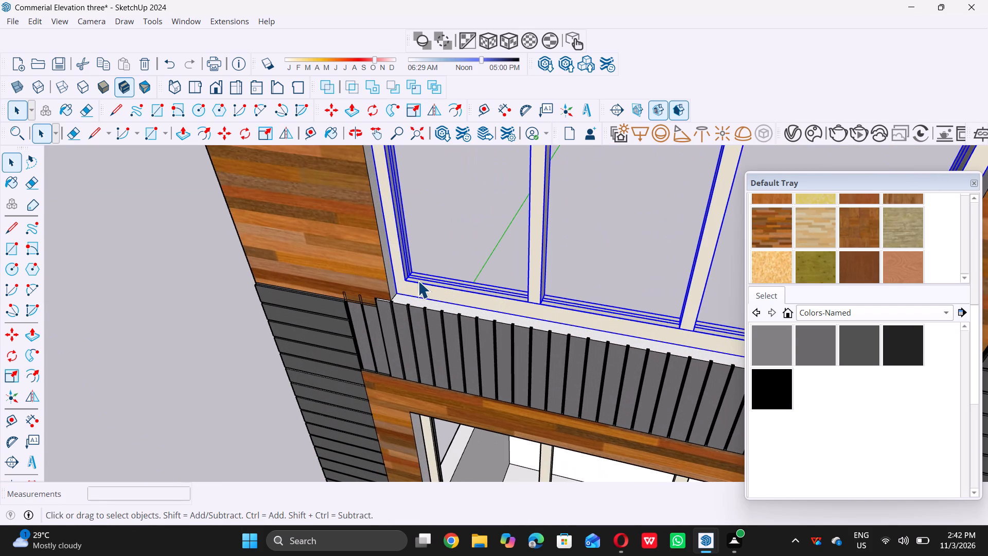
scroll(418, 284, "up", 7)
scroll(416, 287, "down", 17)
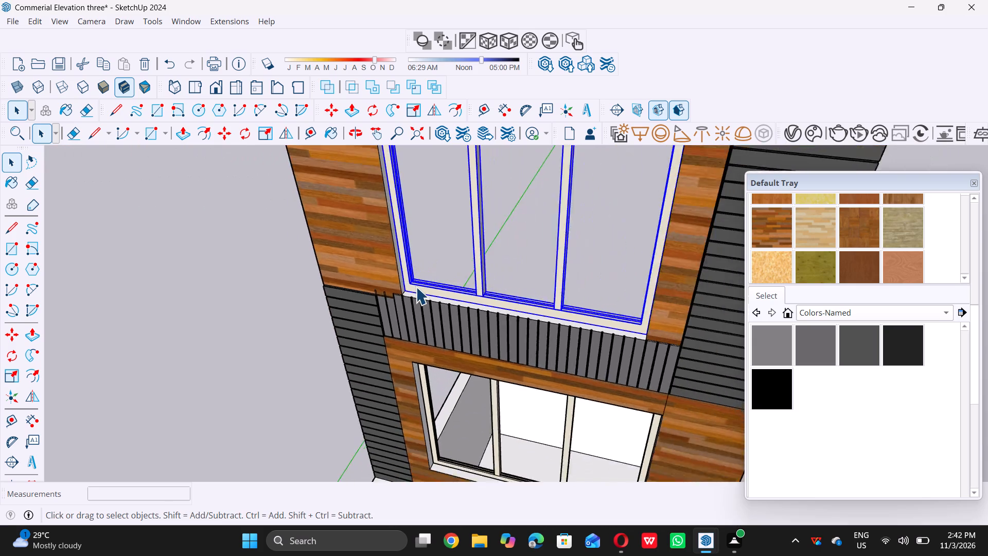
scroll(416, 287, "down", 4)
left_click(271, 323)
scroll(270, 325, "down", 10)
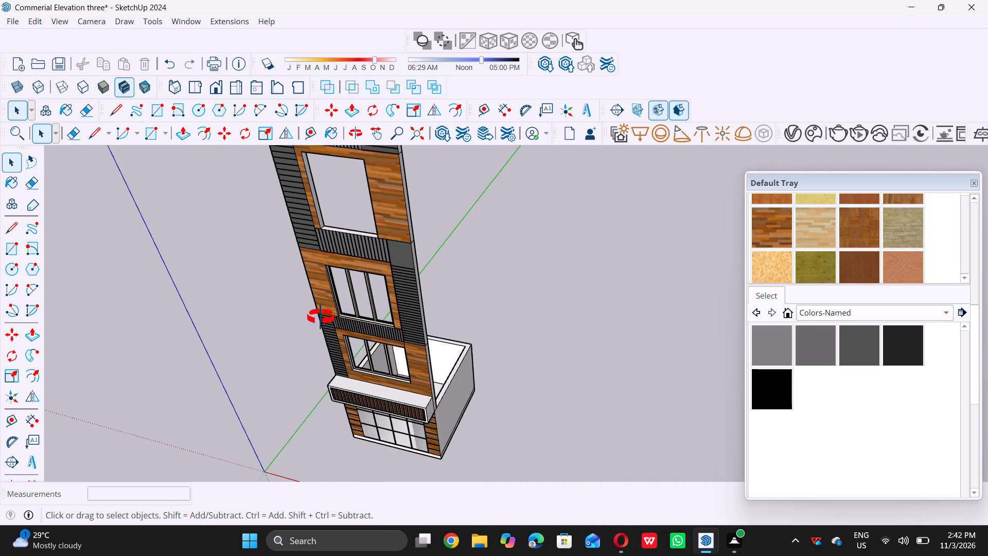
middle_click_drag(319, 320, 376, 245)
scroll(376, 268, "up", 1)
scroll(380, 288, "down", 5)
middle_click(358, 310)
middle_click_drag(360, 305, 380, 259)
scroll(362, 296, "up", 10)
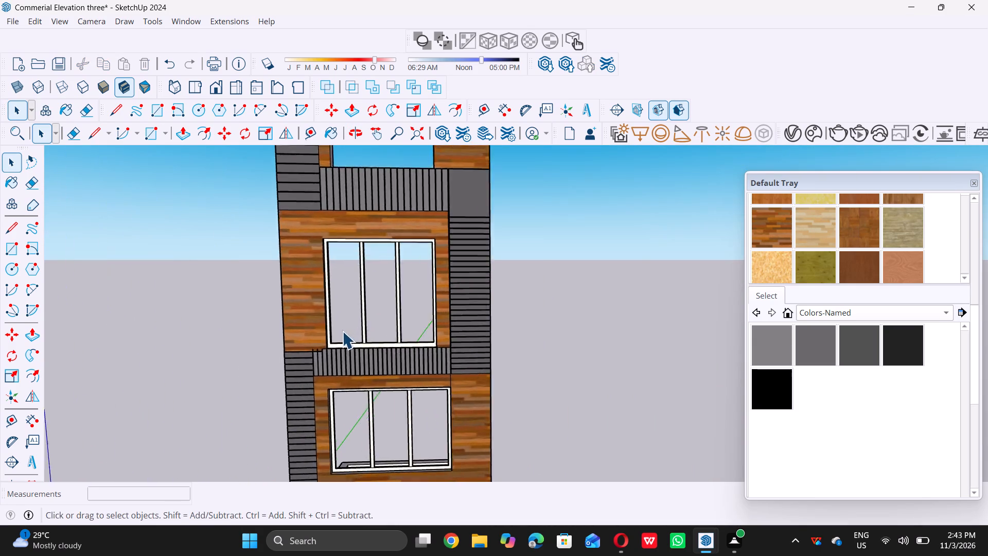
Copy the second-floor window above the canopy about 13' upward, from its lower-left corner to the sill corner of the top opening.
scroll(342, 331, "up", 6)
left_click(330, 351)
middle_click_drag(370, 332, 325, 369)
middle_click(325, 369)
scroll(315, 370, "up", 15)
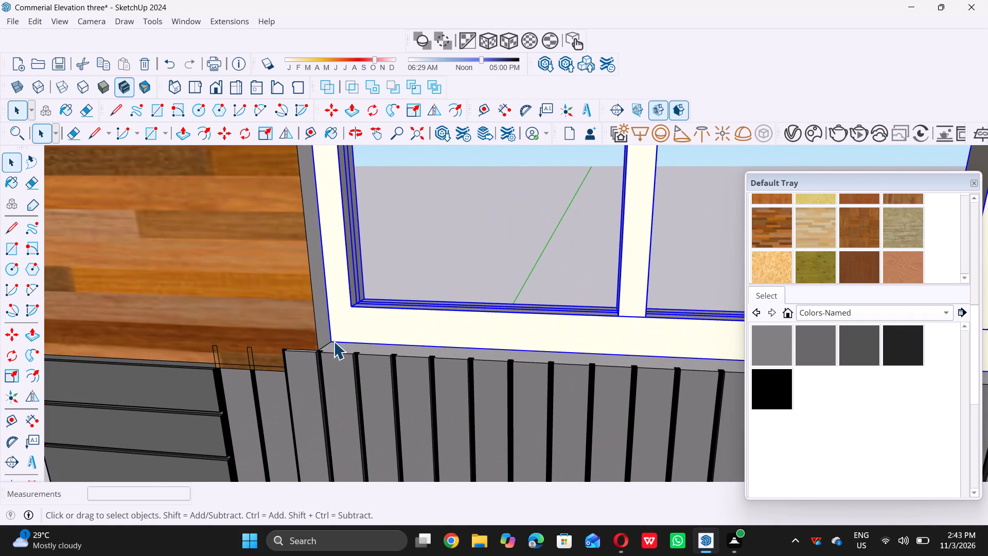
key("m")
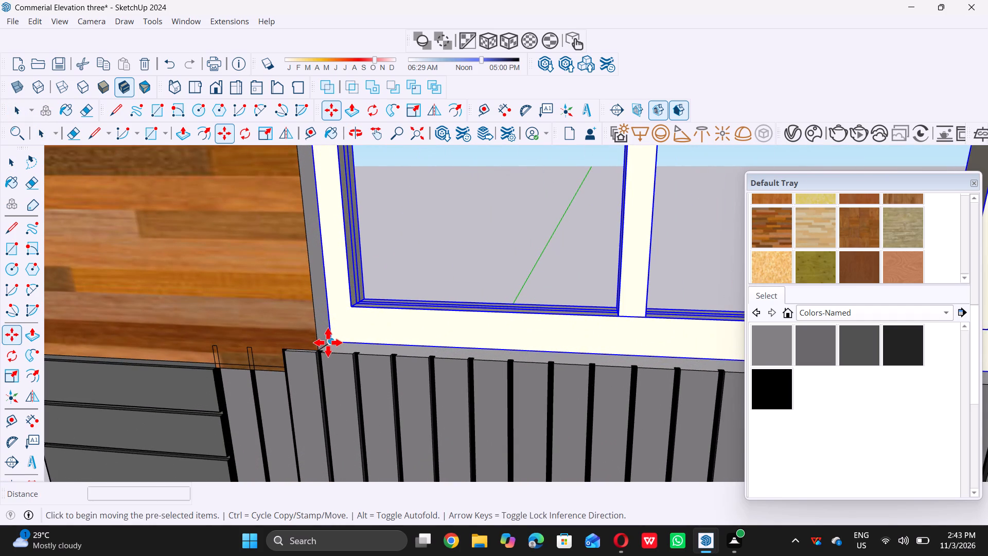
double_click(328, 342)
scroll(342, 327, "down", 12)
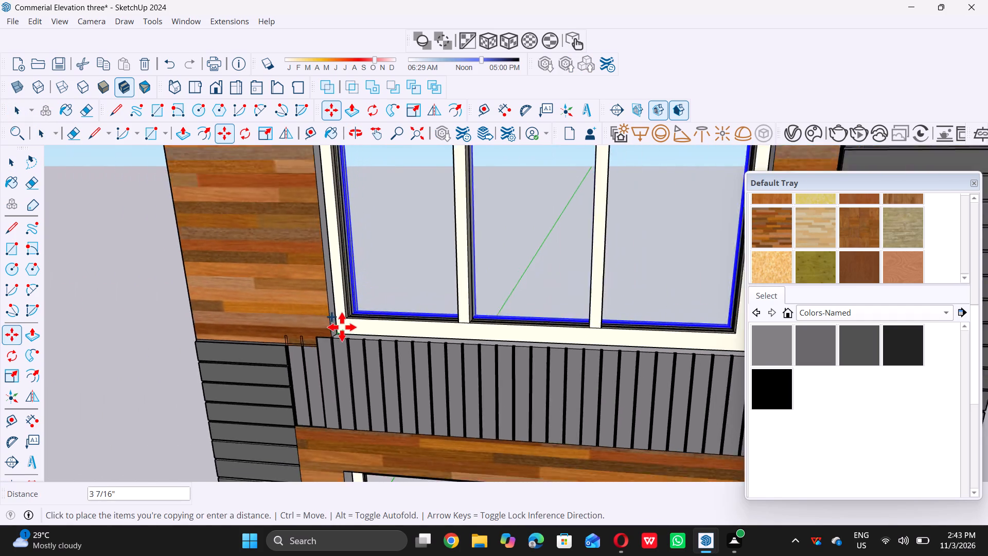
scroll(342, 327, "down", 20)
scroll(342, 327, "down", 5)
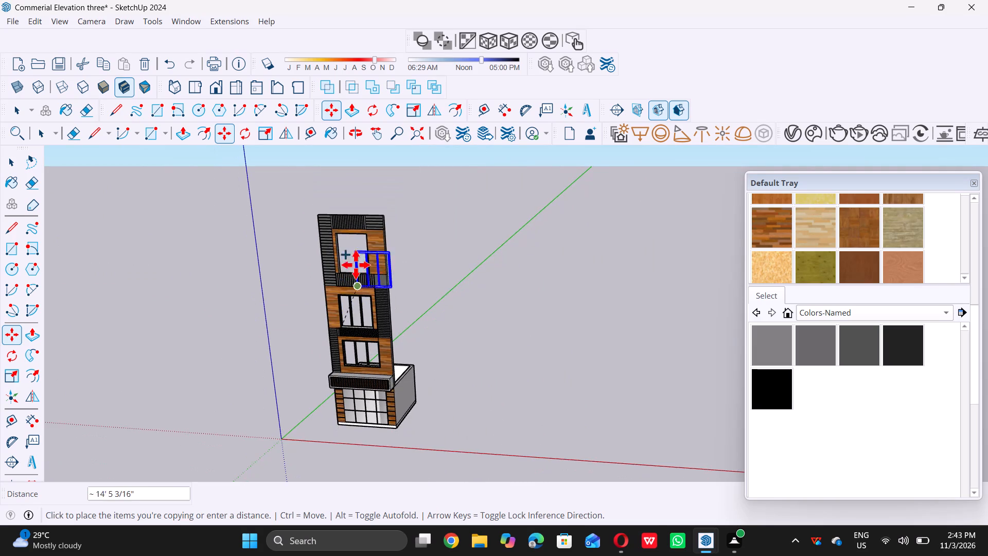
scroll(347, 260, "up", 19)
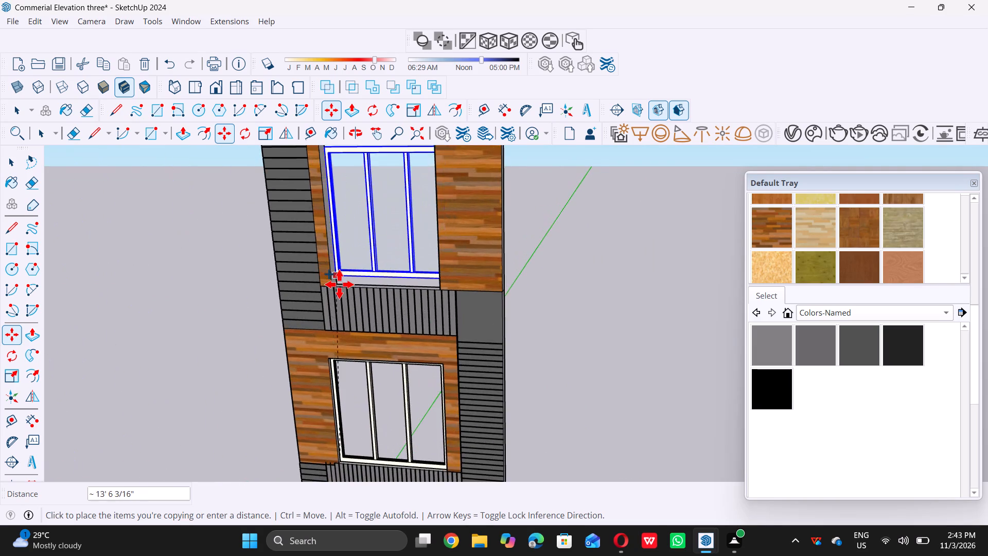
scroll(339, 284, "up", 19)
scroll(335, 286, "up", 3)
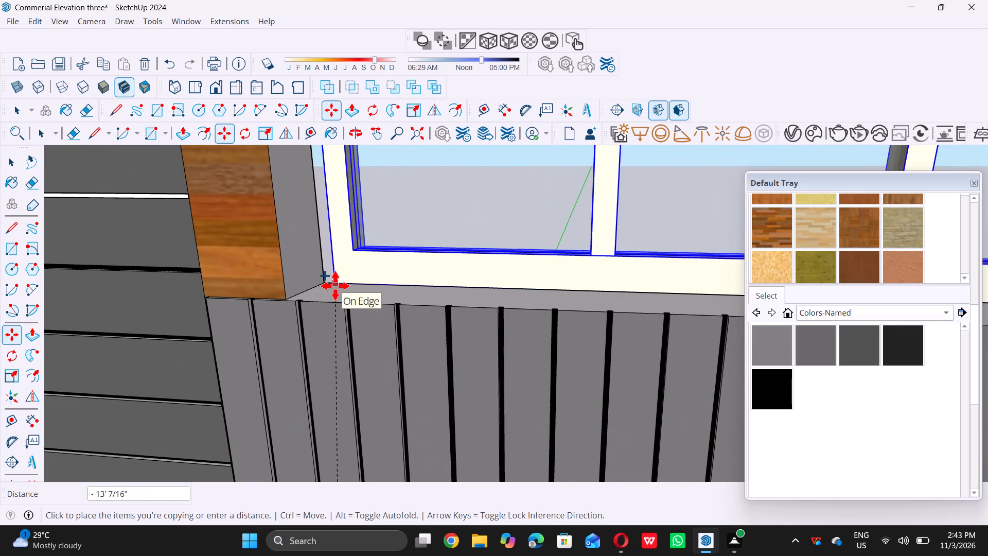
scroll(335, 286, "up", 1)
left_click(295, 292)
scroll(295, 292, "down", 1)
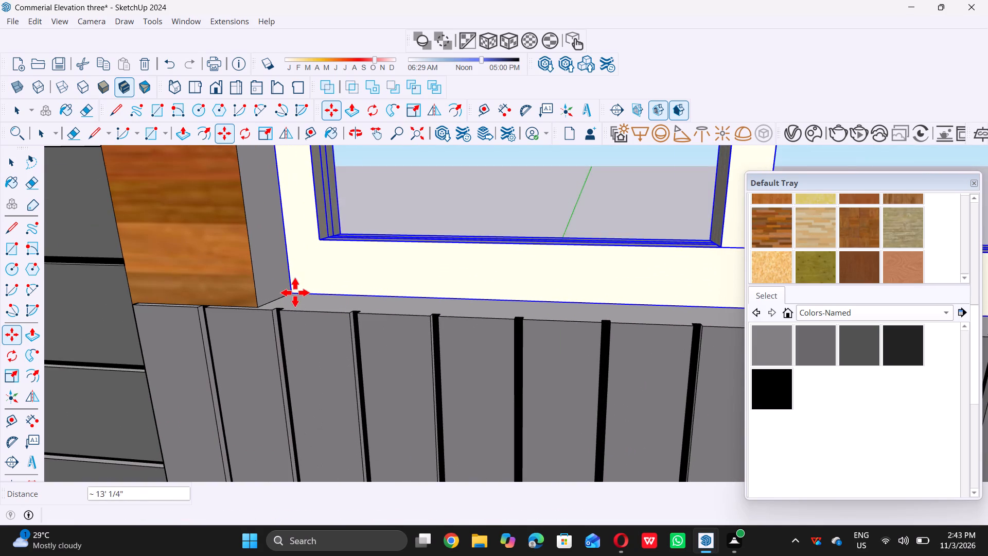
scroll(295, 292, "down", 20)
scroll(295, 292, "down", 2)
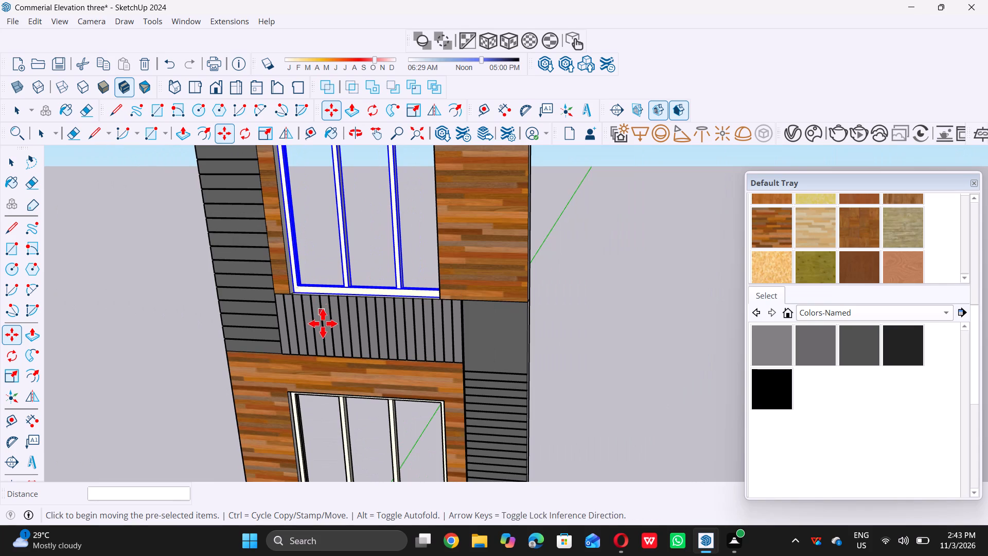
key("space")
Try to scale the top copied window's width and depth back toward the far side edge of its opening.
scroll(323, 324, "down", 6)
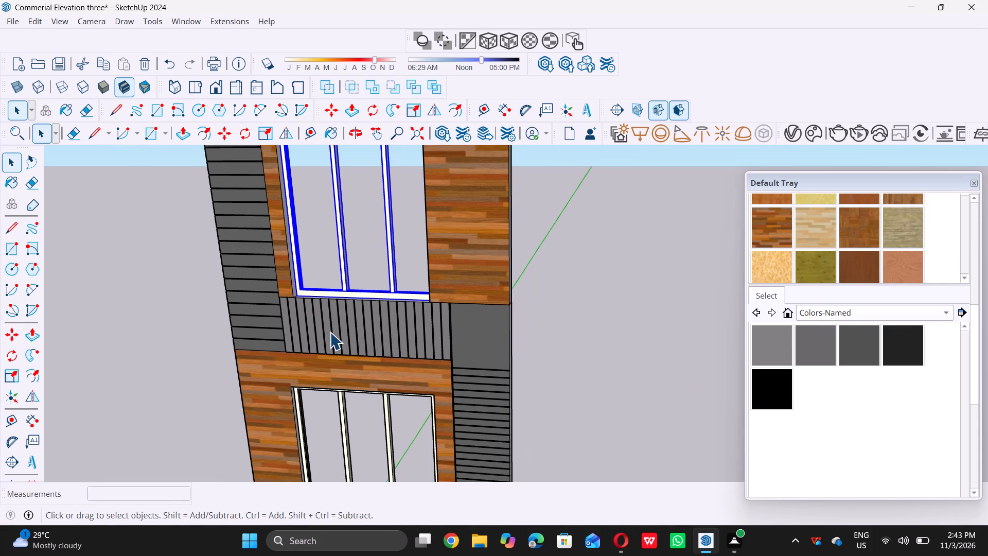
key("s")
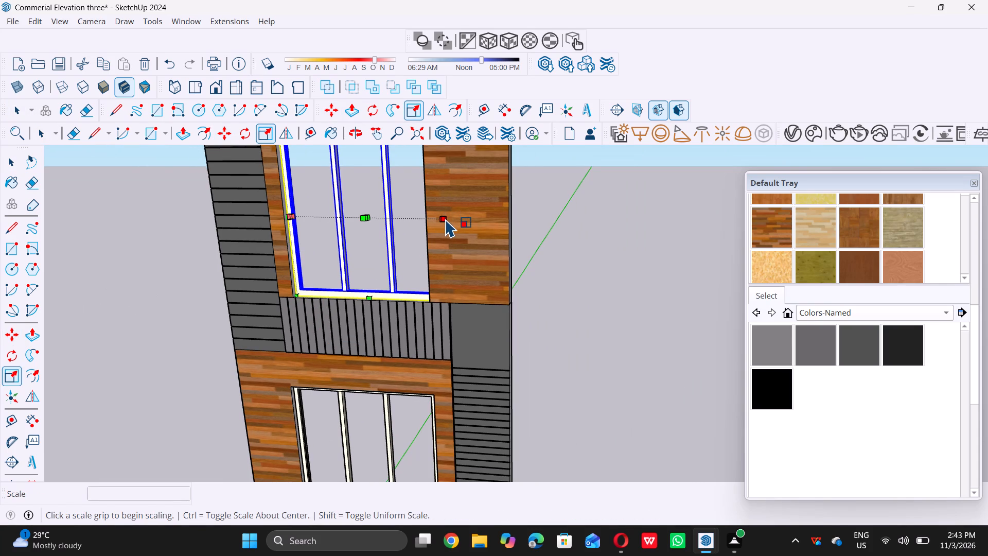
double_click(446, 219)
double_click(438, 219)
left_click_drag(430, 220, 424, 219)
triple_click(424, 219)
triple_click(420, 219)
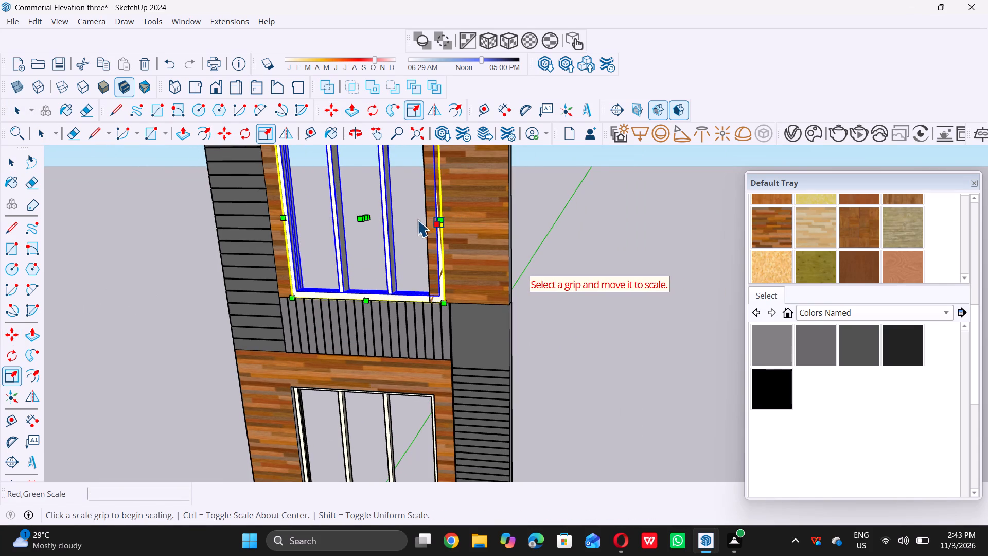
triple_click(417, 219)
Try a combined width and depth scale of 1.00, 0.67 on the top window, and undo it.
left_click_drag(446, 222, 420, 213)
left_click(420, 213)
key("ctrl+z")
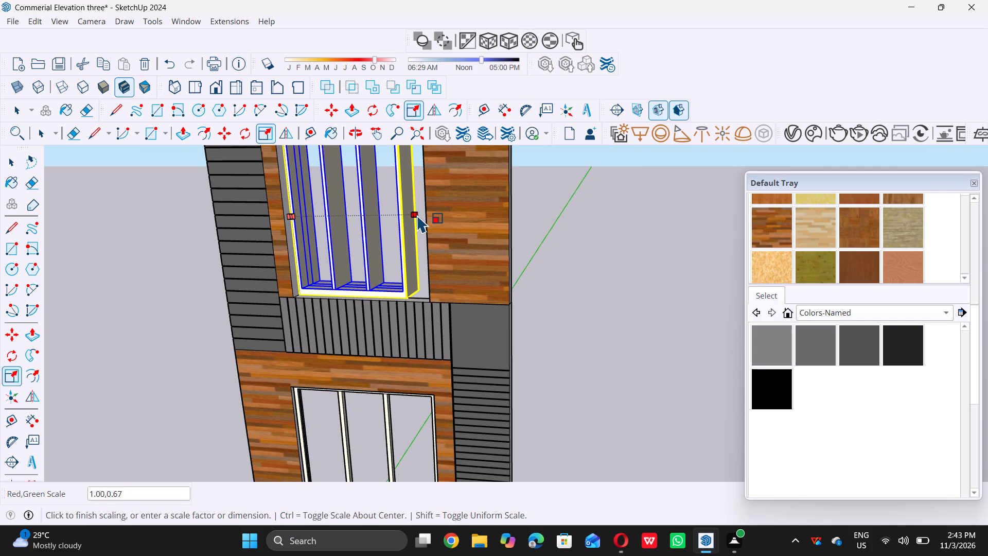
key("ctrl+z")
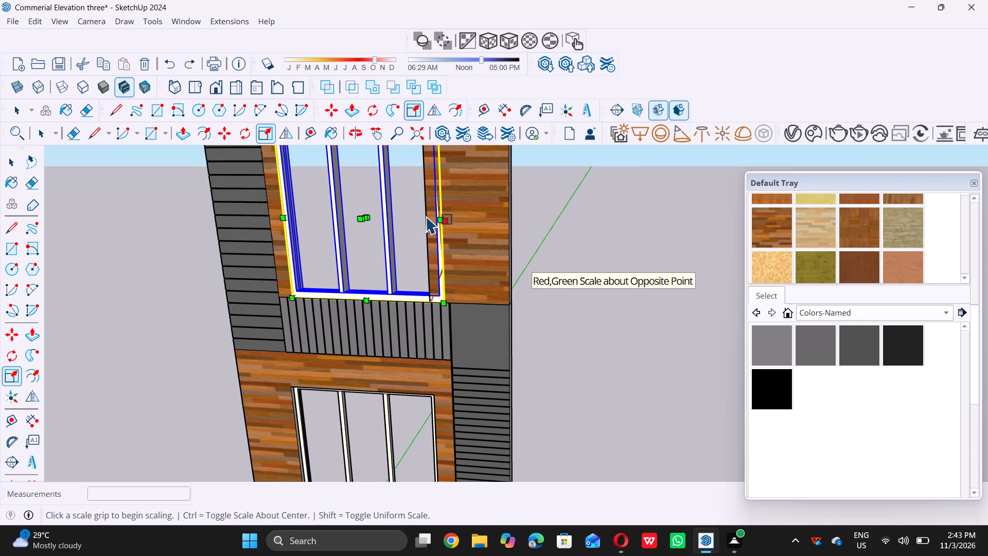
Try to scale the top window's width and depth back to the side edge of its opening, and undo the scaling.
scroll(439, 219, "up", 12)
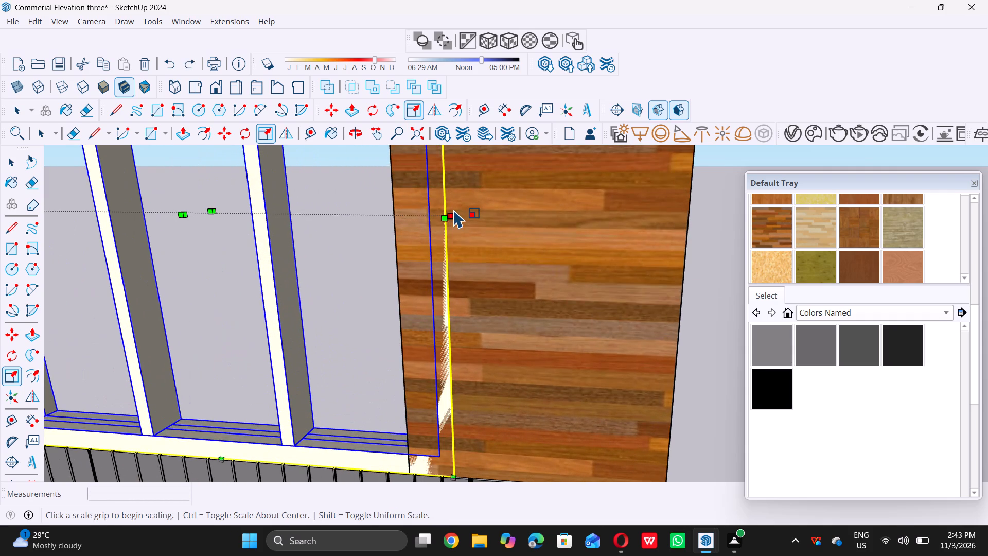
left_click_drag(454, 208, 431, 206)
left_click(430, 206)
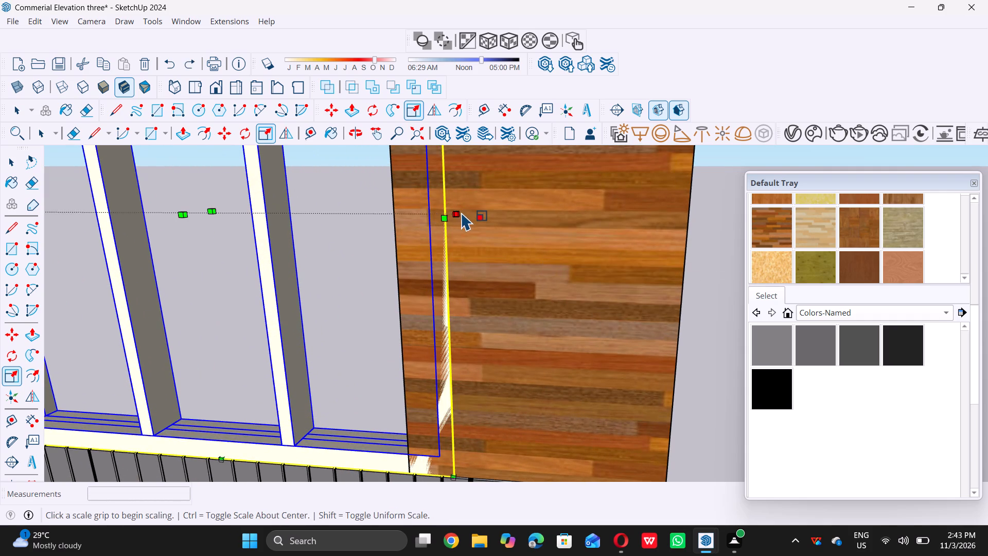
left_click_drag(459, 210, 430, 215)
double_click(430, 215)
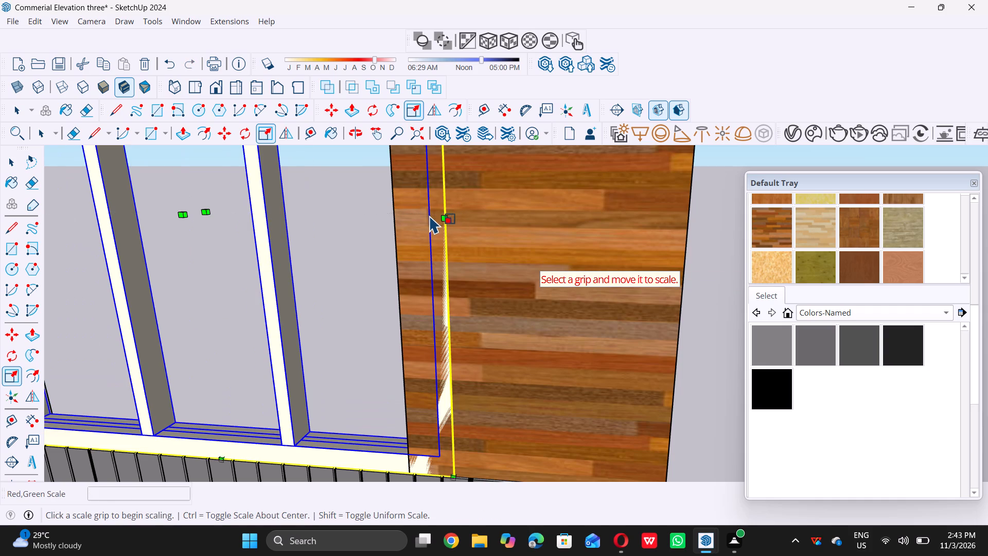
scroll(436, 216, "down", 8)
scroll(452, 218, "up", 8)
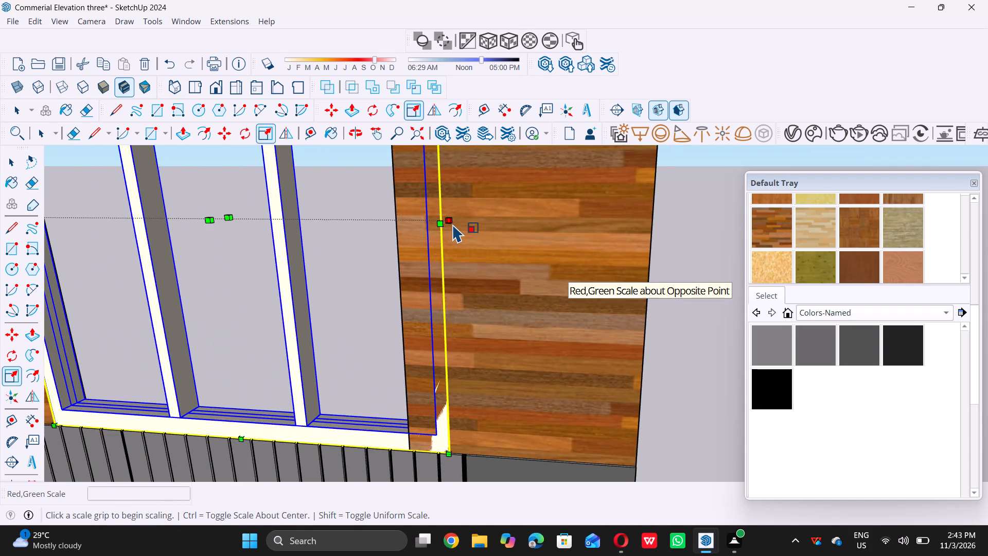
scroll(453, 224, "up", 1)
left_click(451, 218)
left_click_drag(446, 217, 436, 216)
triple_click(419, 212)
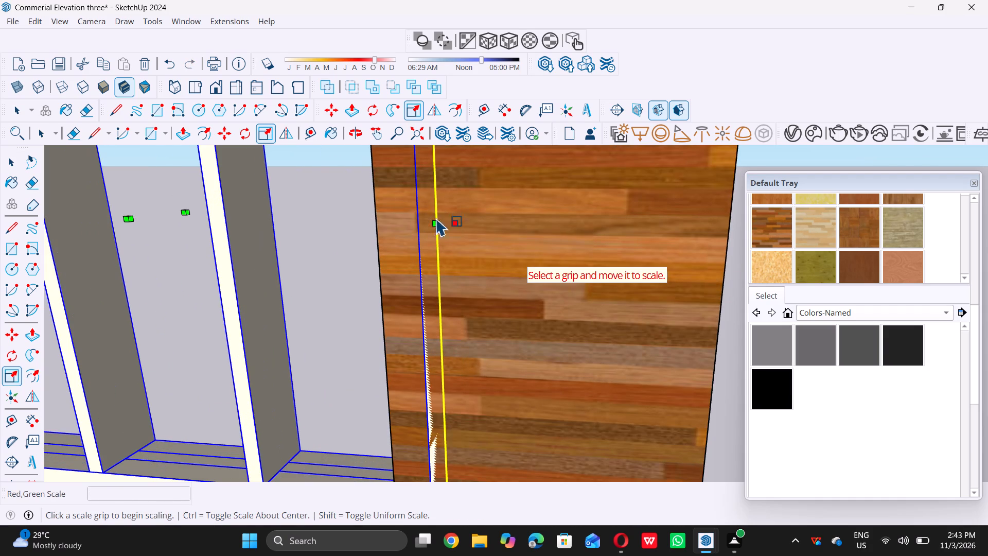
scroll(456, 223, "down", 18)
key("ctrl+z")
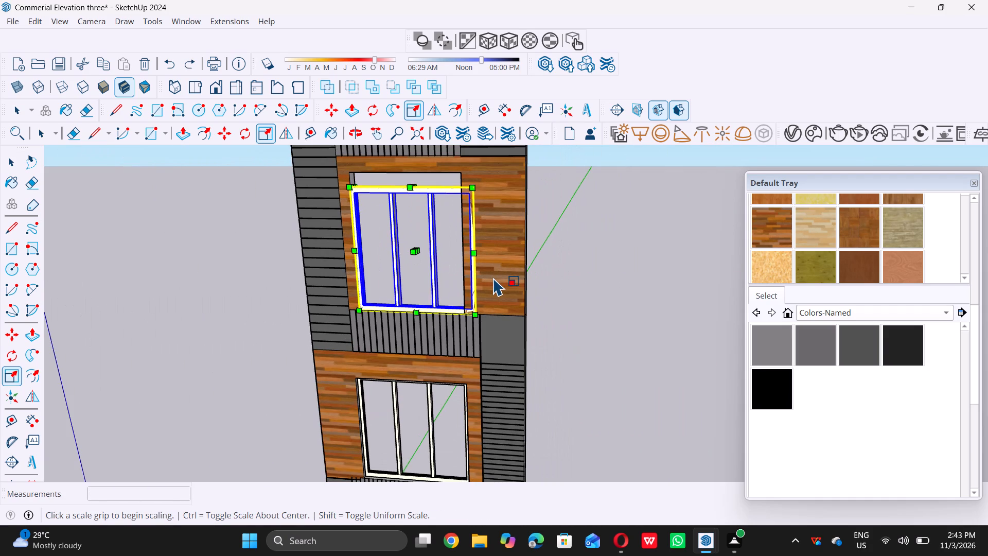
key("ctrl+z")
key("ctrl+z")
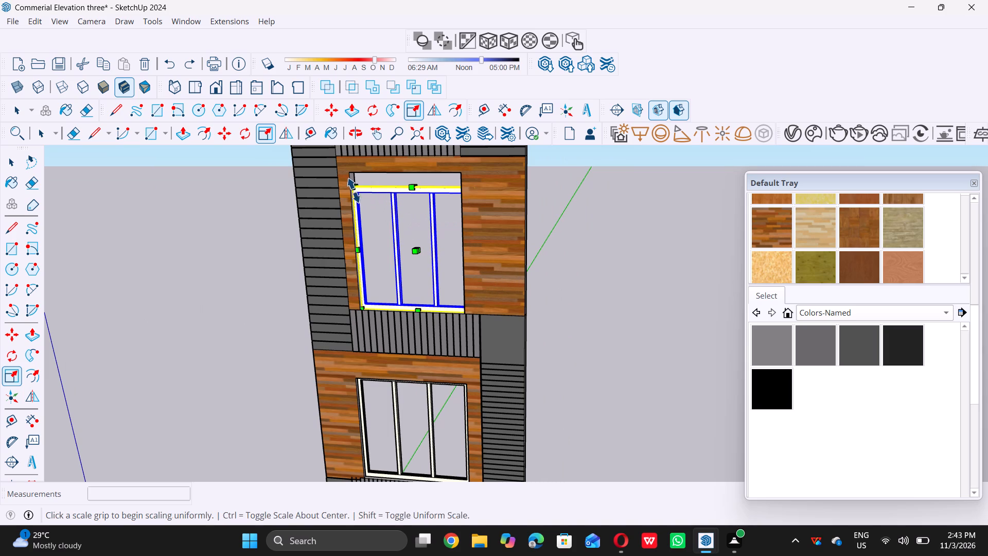
Scale the top window down uniformly from its upper-left corner so it is smaller than the opening.
left_click_drag(353, 188, 379, 223)
left_click_drag(380, 223, 389, 237)
scroll(376, 275, "up", 9)
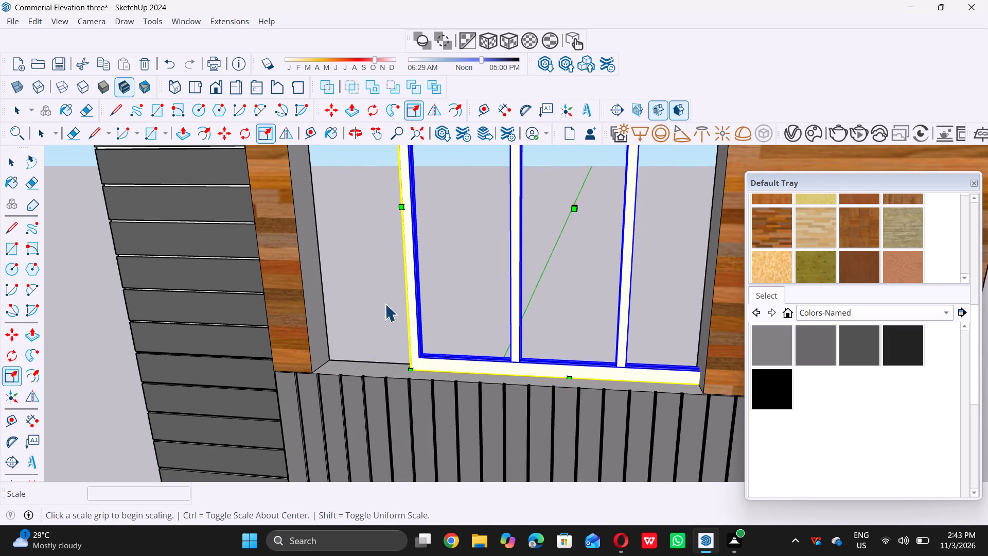
Move the reduced top window about 1' 11" so its lower-left corner sits on the opening's lower-left sill corner.
key("space")
type("m")
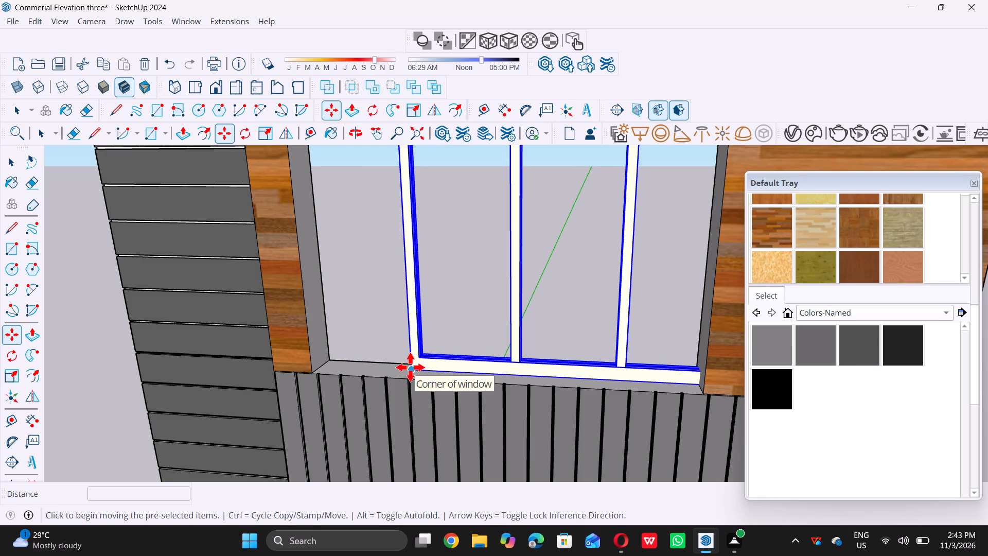
double_click(410, 369)
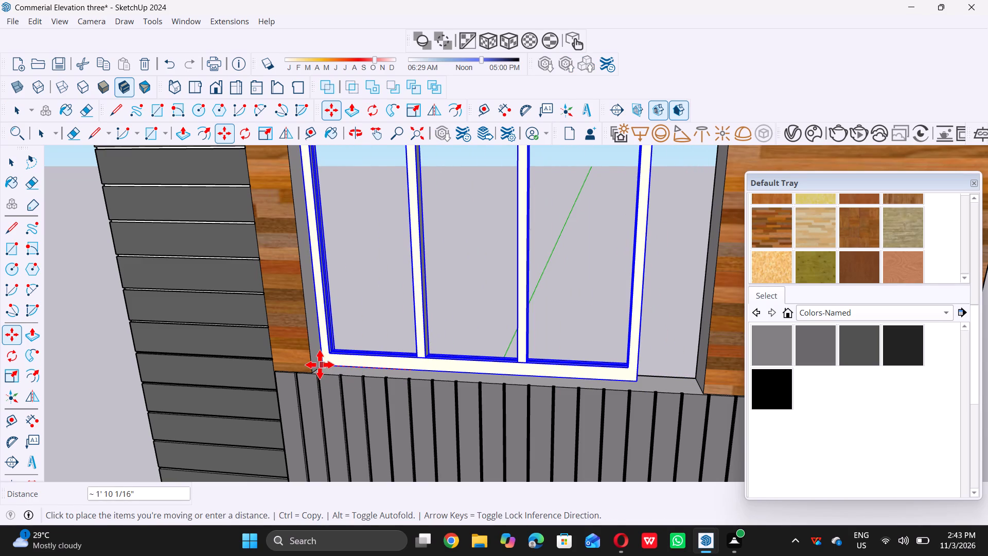
scroll(322, 361, "up", 10)
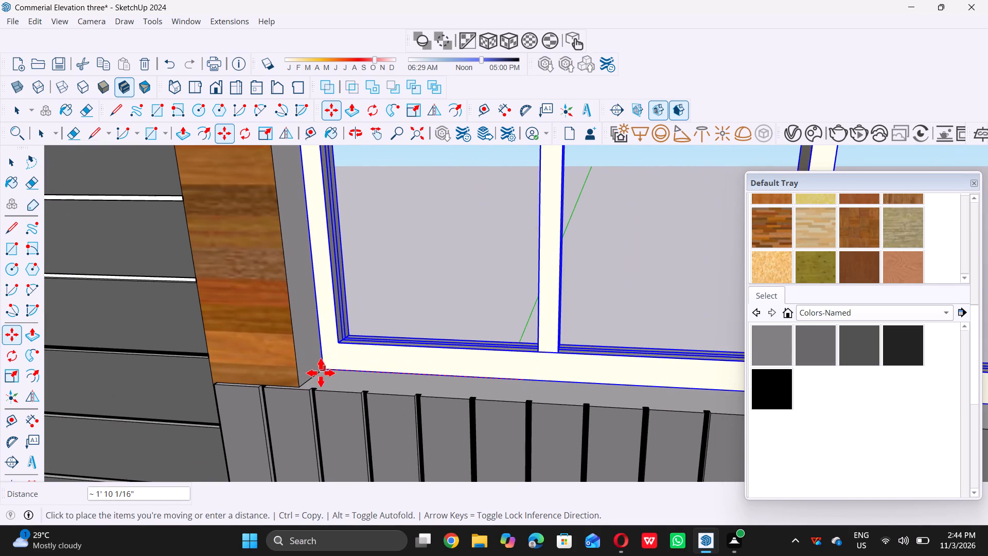
double_click(315, 368)
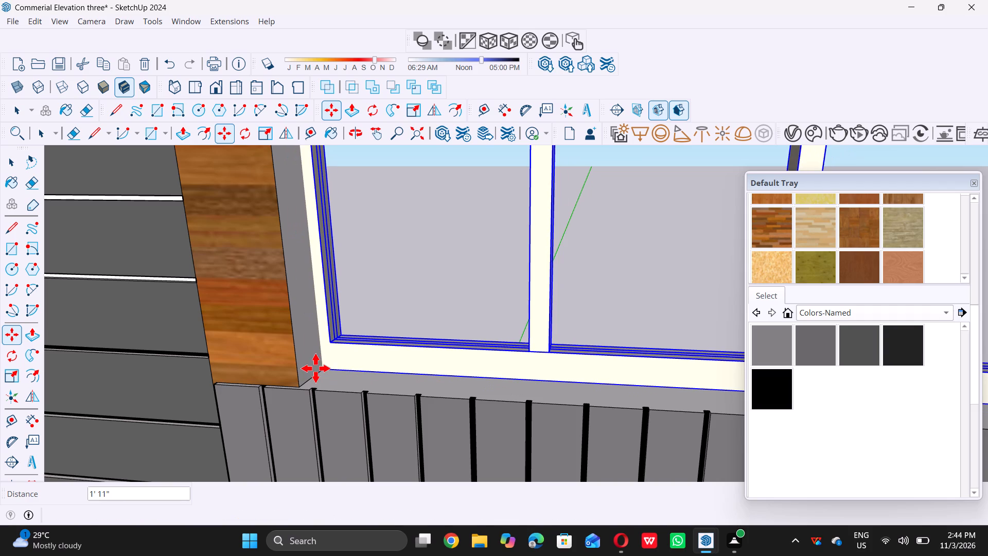
scroll(312, 396, "down", 4)
scroll(321, 376, "up", 5)
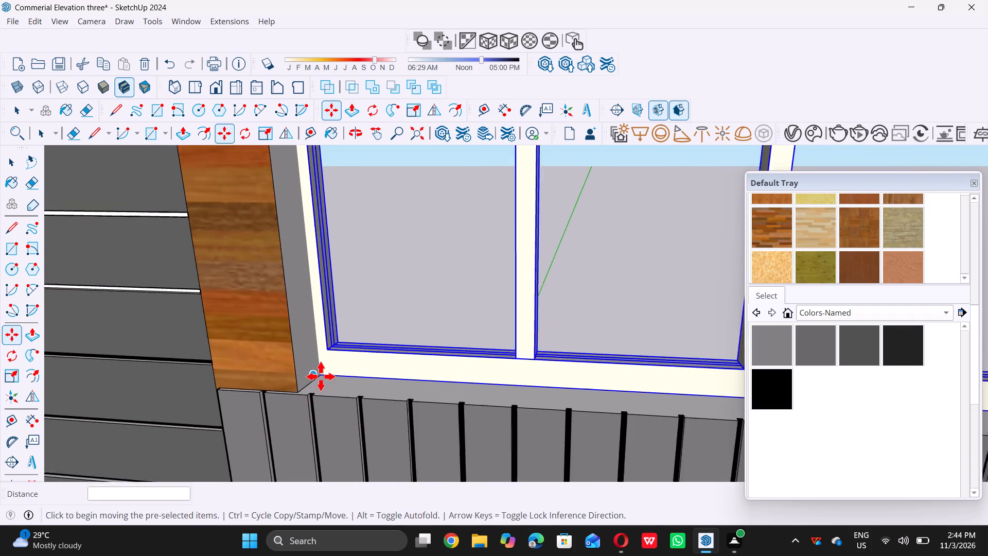
scroll(321, 376, "up", 8)
double_click(316, 373)
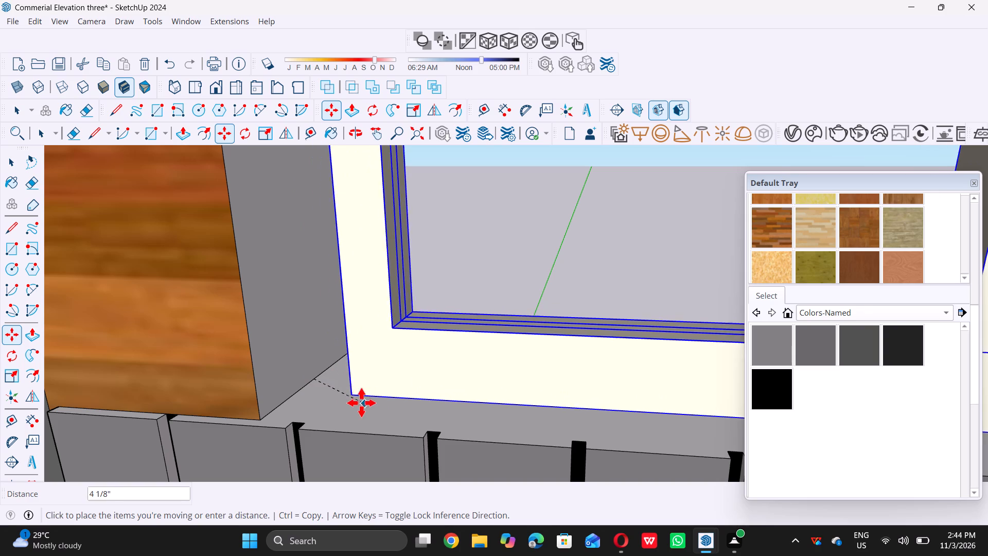
double_click(360, 402)
double_click(345, 394)
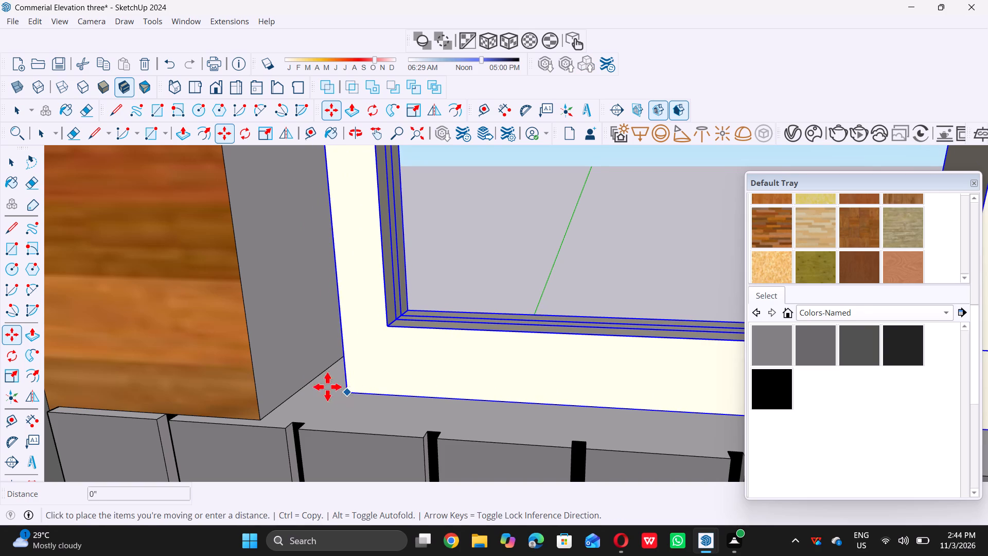
left_click(310, 381)
scroll(311, 381, "down", 5)
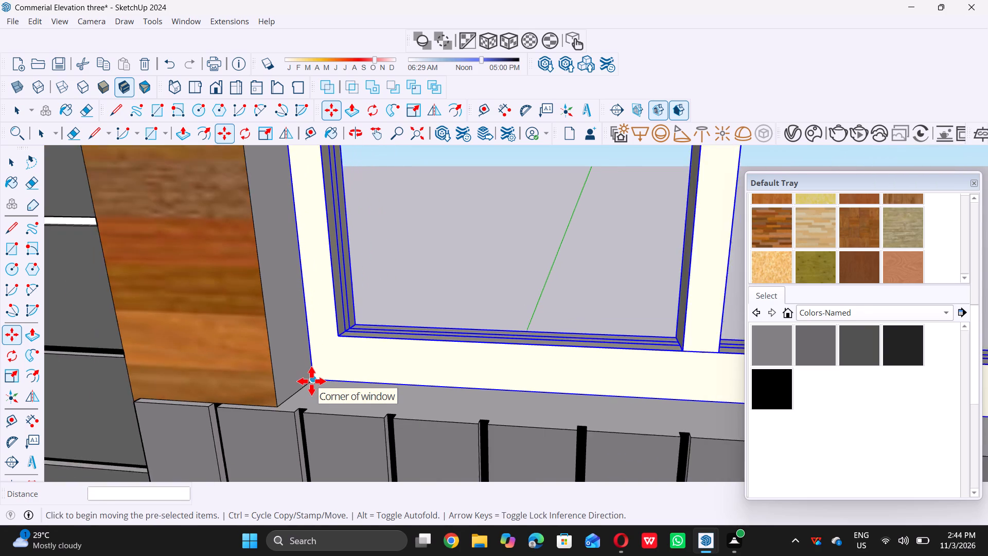
scroll(311, 381, "down", 20)
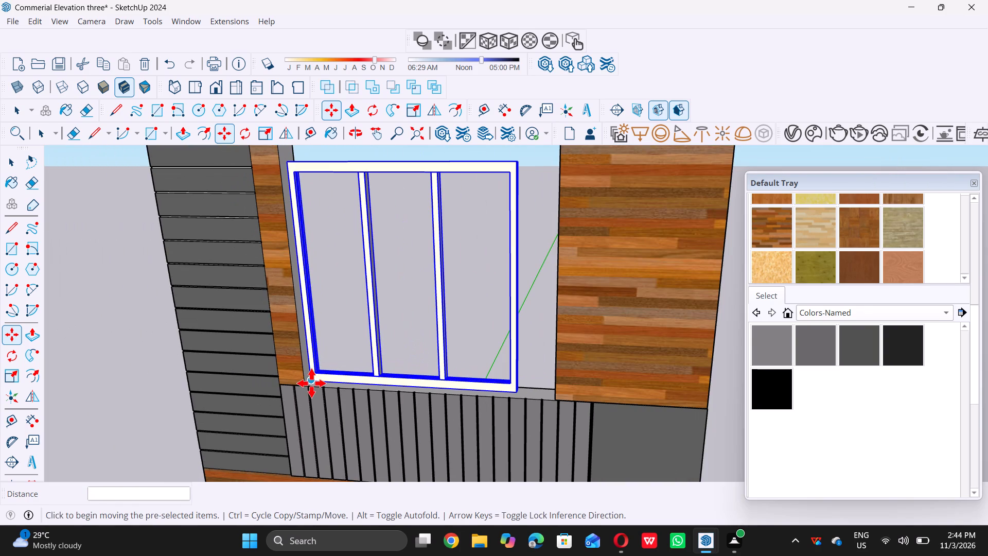
key("space")
Scale the top window's height upward until its frame meets the top edge of the opening.
scroll(309, 384, "down", 9)
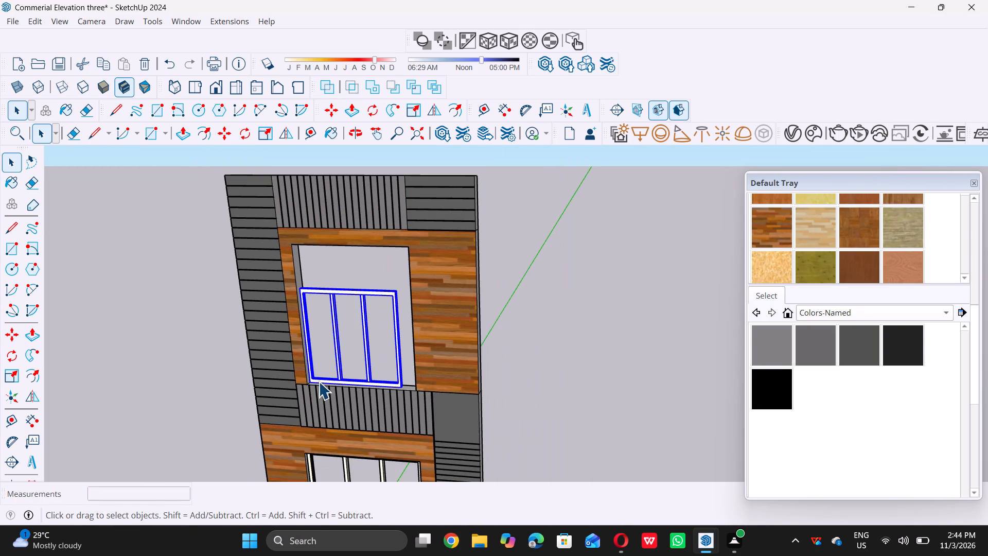
key("s")
scroll(342, 299, "up", 6)
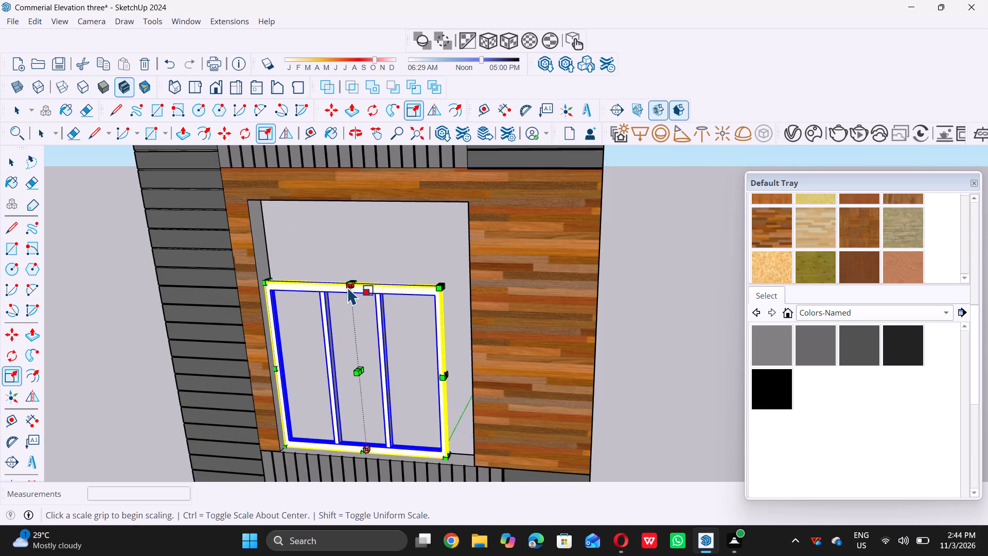
scroll(348, 287, "up", 16)
scroll(350, 288, "down", 4)
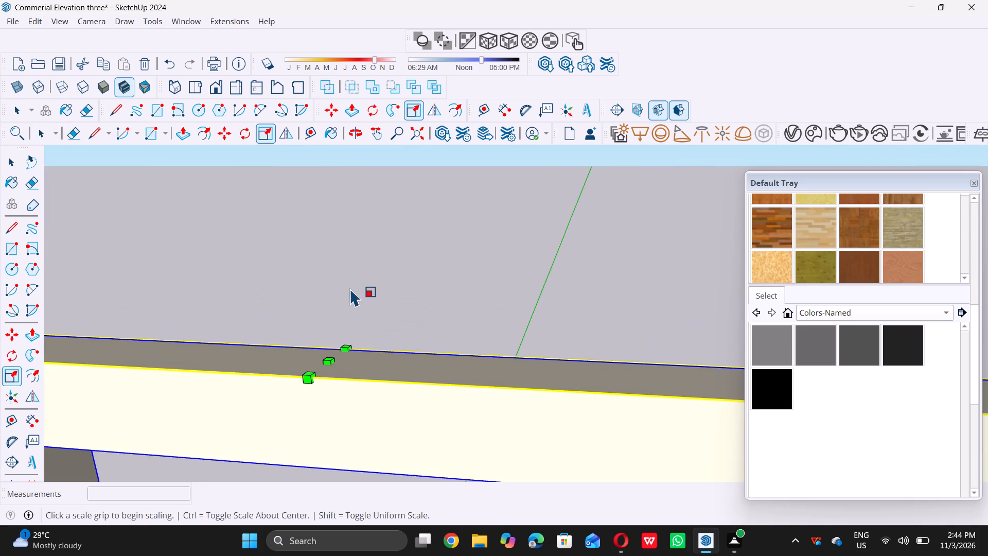
left_click(327, 360)
scroll(327, 360, "down", 7)
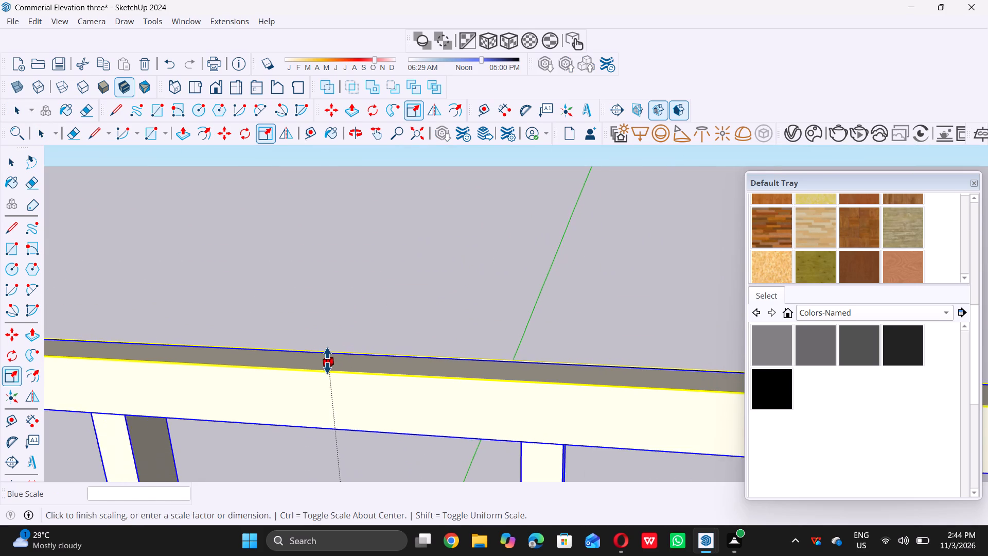
scroll(327, 360, "down", 20)
scroll(327, 360, "down", 1)
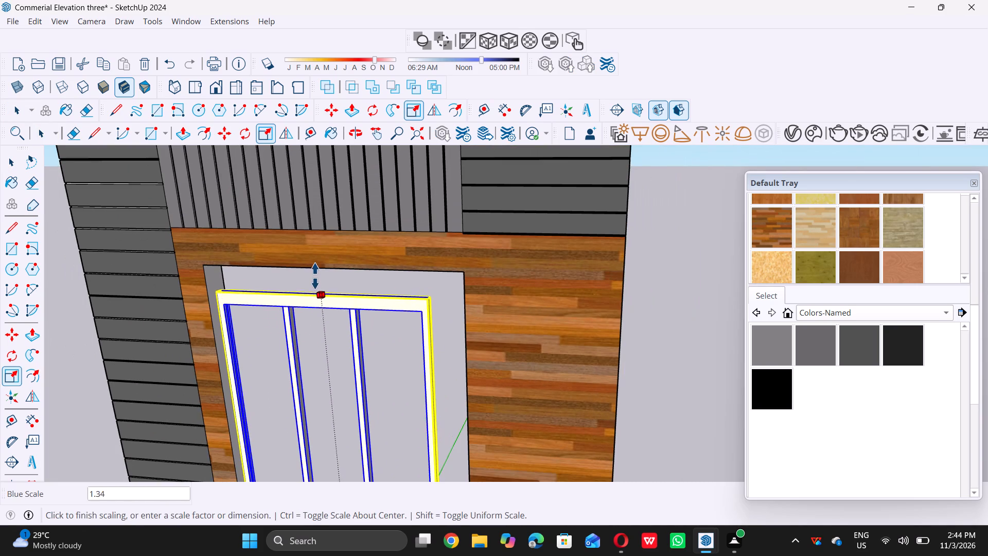
double_click(313, 265)
scroll(313, 265, "down", 2)
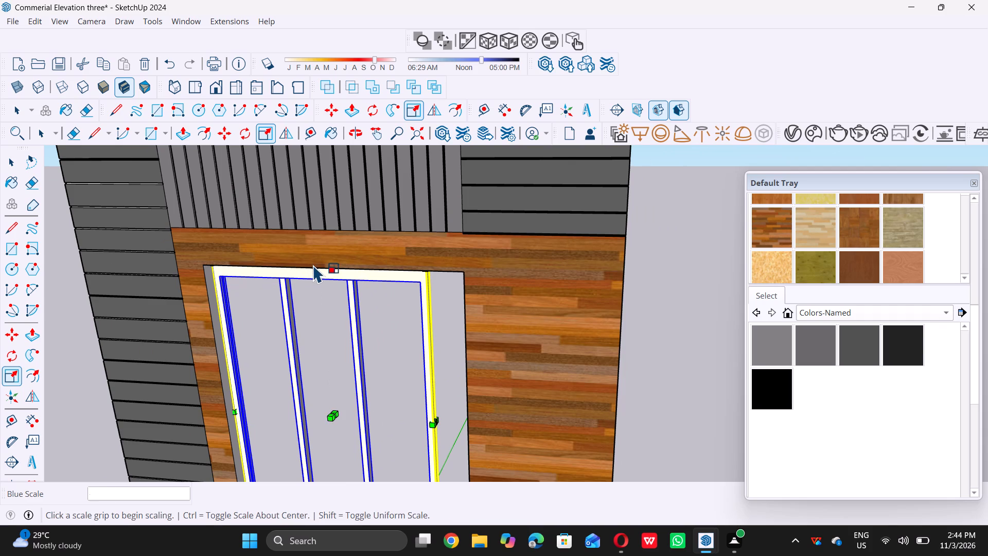
Scale the top window's width by about 1.15 to reach the opening's far side edge, and deselect it.
scroll(313, 265, "down", 6)
scroll(359, 358, "up", 10)
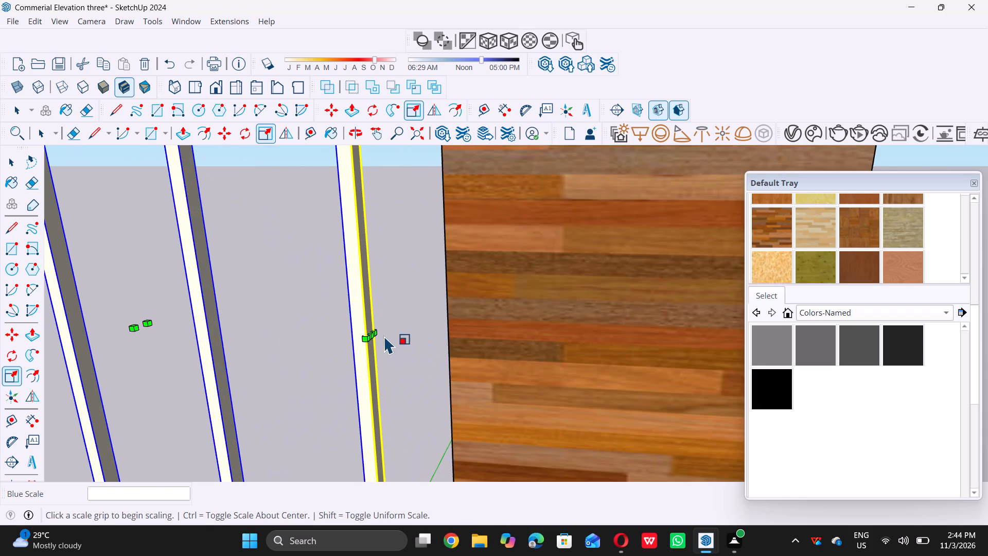
double_click(372, 338)
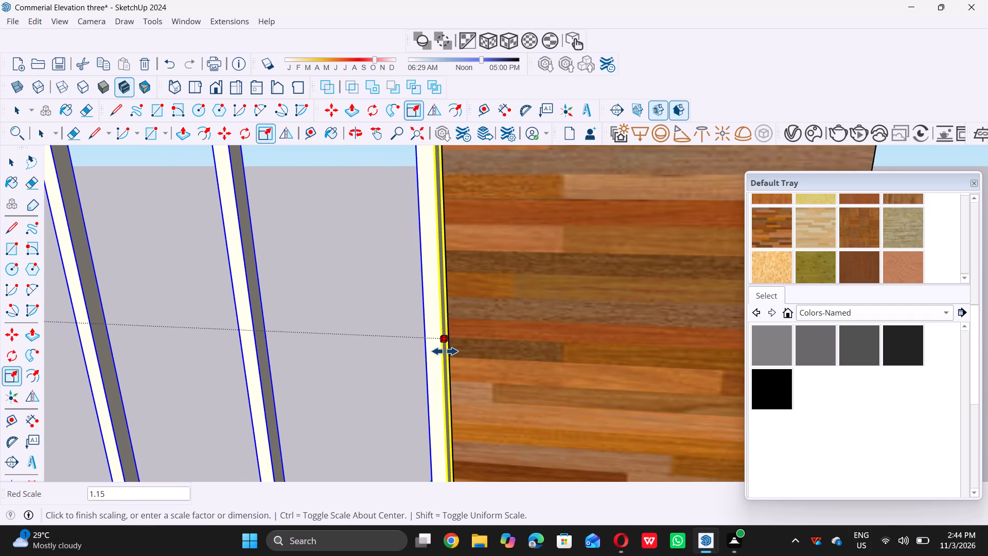
left_click(448, 352)
scroll(448, 352, "down", 10)
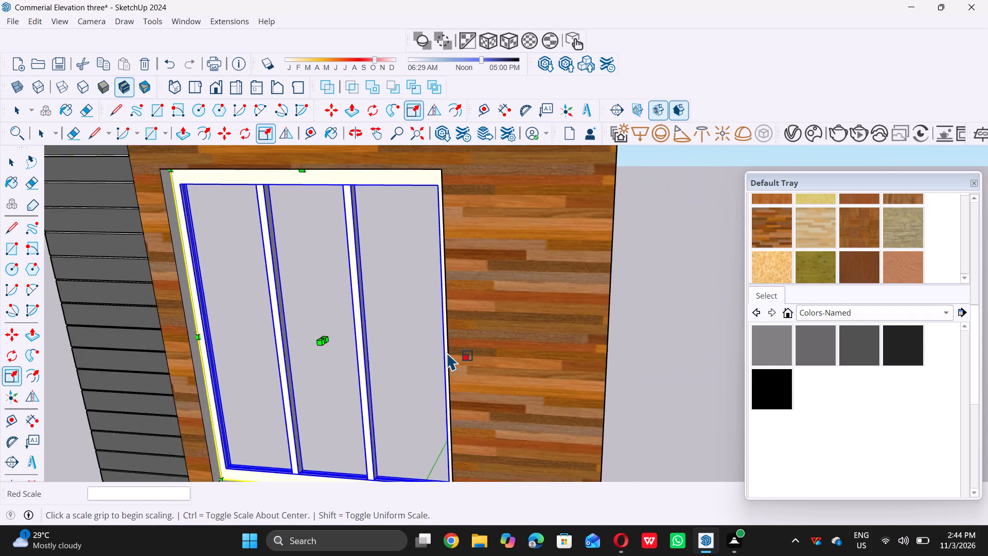
scroll(447, 352, "down", 17)
left_click(302, 378)
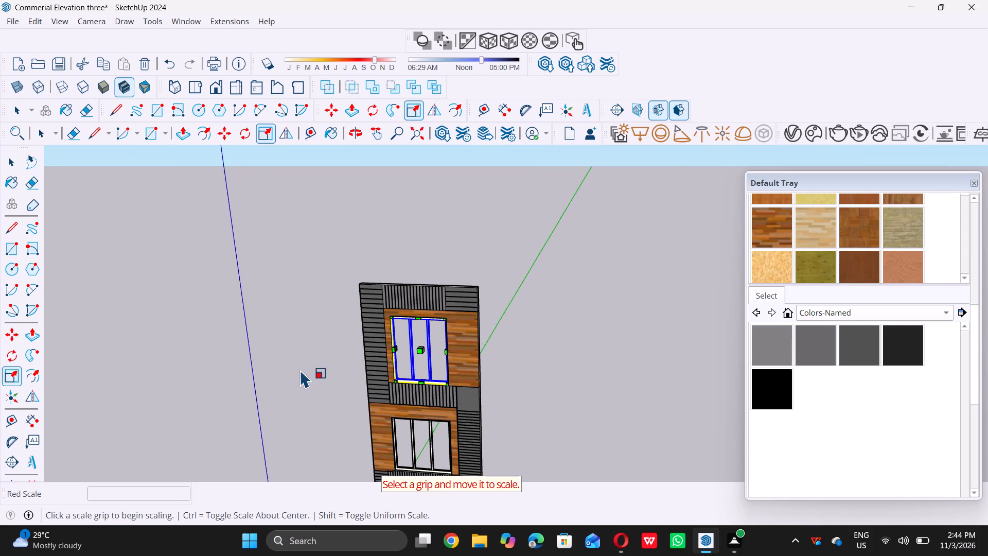
triple_click(302, 362)
double_click(302, 361)
key("space")
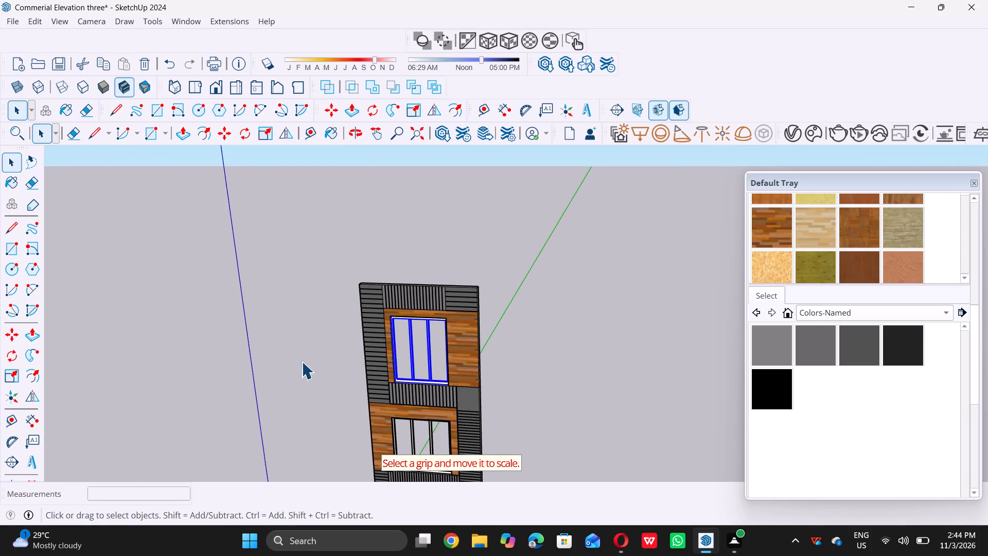
double_click(299, 353)
Inspect the whole elevation with its fitted windows from the front, side and rear, including the open-topped ground-floor volume.
scroll(403, 309, "down", 12)
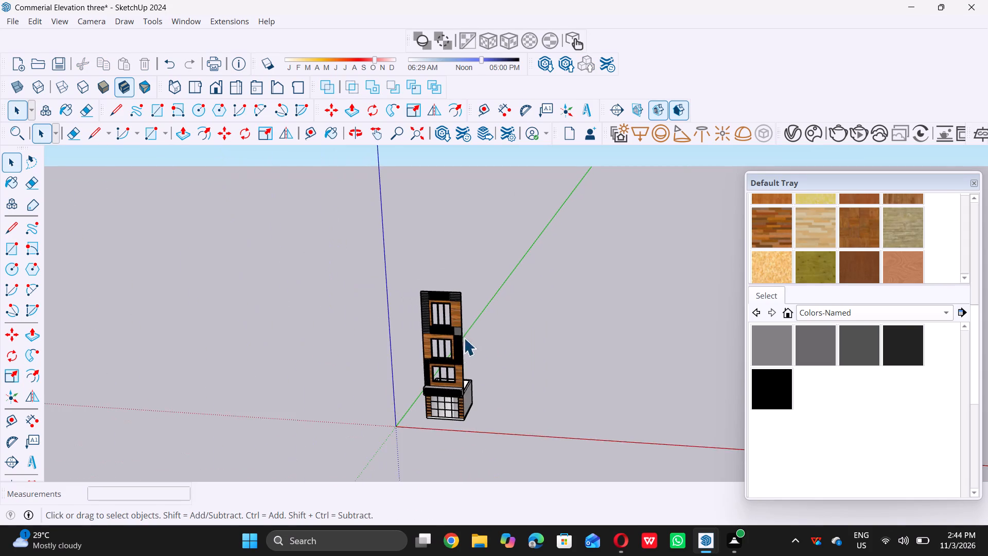
middle_click(457, 342)
middle_click_drag(457, 341, 469, 301)
scroll(469, 301, "down", 6)
middle_click_drag(500, 328, 521, 294)
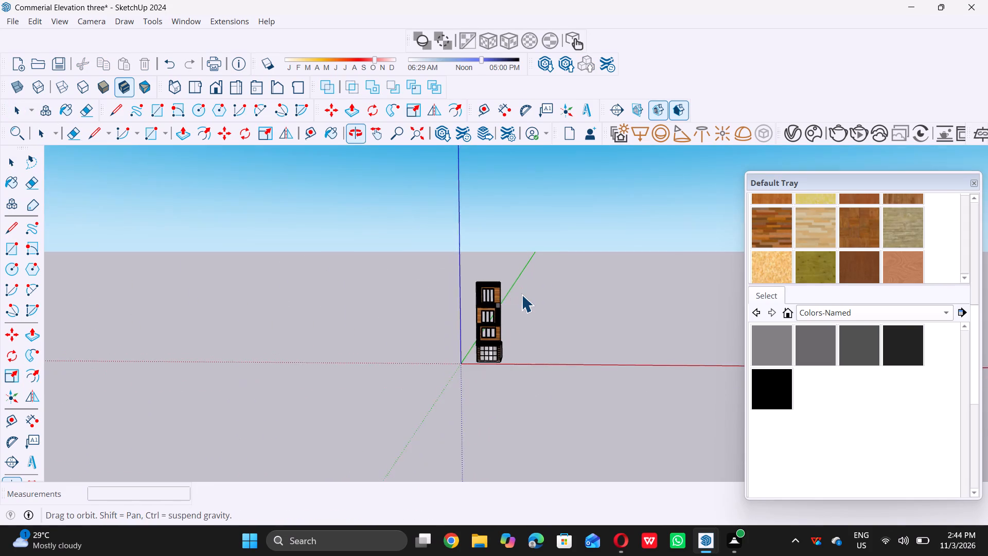
scroll(521, 294, "up", 1)
middle_click_drag(521, 294, 521, 295)
scroll(521, 293, "up", 20)
scroll(486, 367, "down", 2)
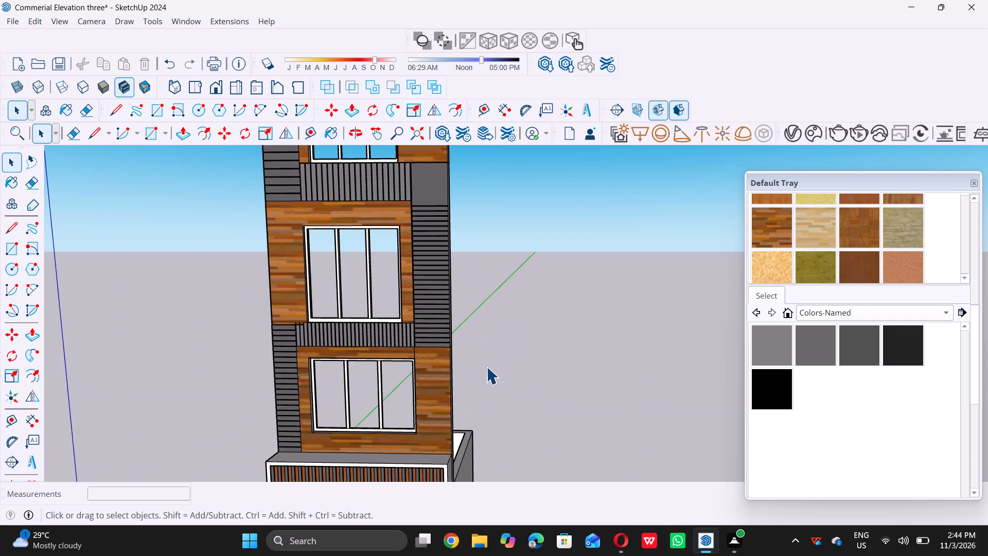
scroll(486, 367, "down", 16)
middle_click_drag(478, 356, 158, 432)
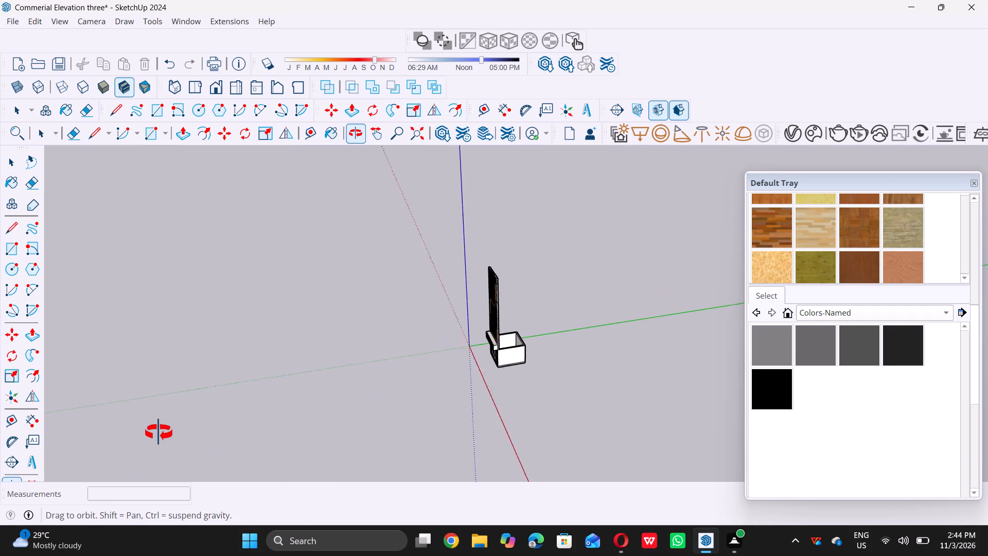
middle_click_drag(158, 432, 153, 431)
scroll(403, 368, "up", 6)
scroll(384, 354, "down", 11)
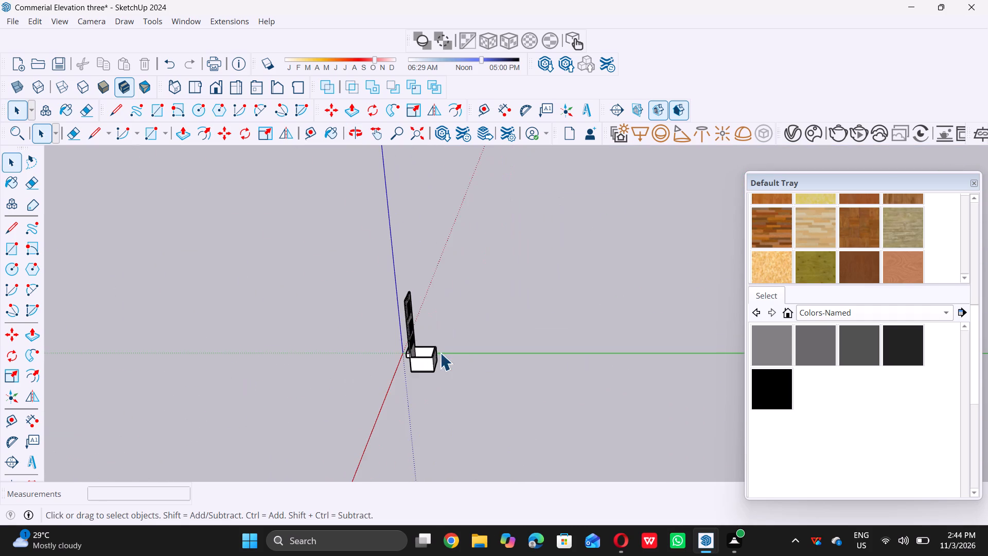
scroll(440, 350, "up", 13)
scroll(375, 376, "up", 6)
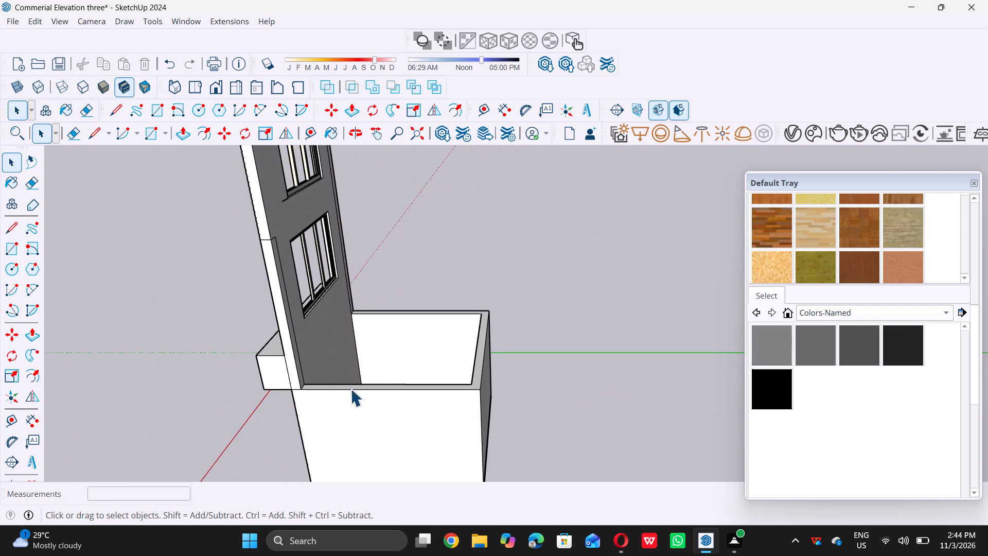
middle_click_drag(324, 339, 344, 393)
scroll(348, 381, "down", 11)
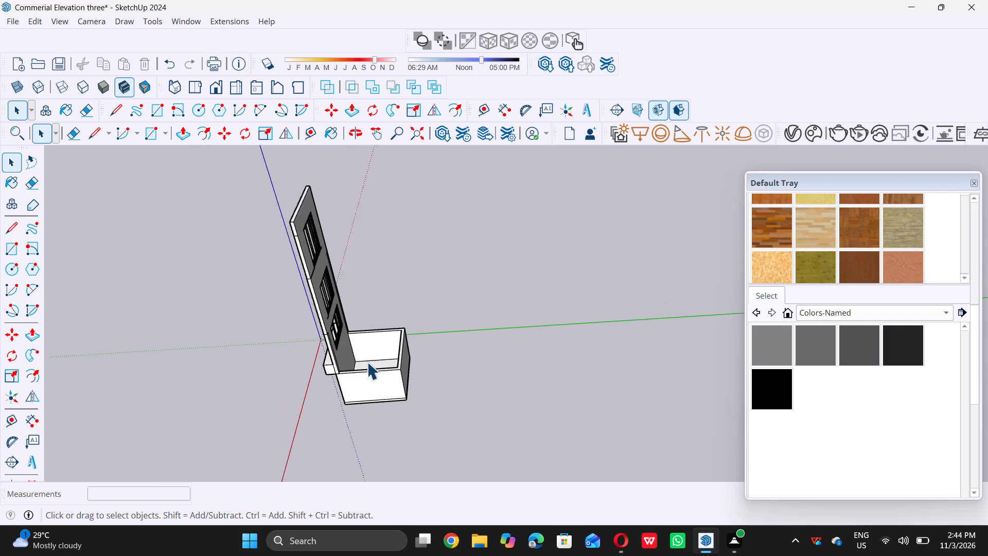
Extrude the top face of the three walls behind the facade upward about 12' 4 1/2" with Push/Pull.
scroll(374, 375, "up", 11)
scroll(410, 344, "up", 8)
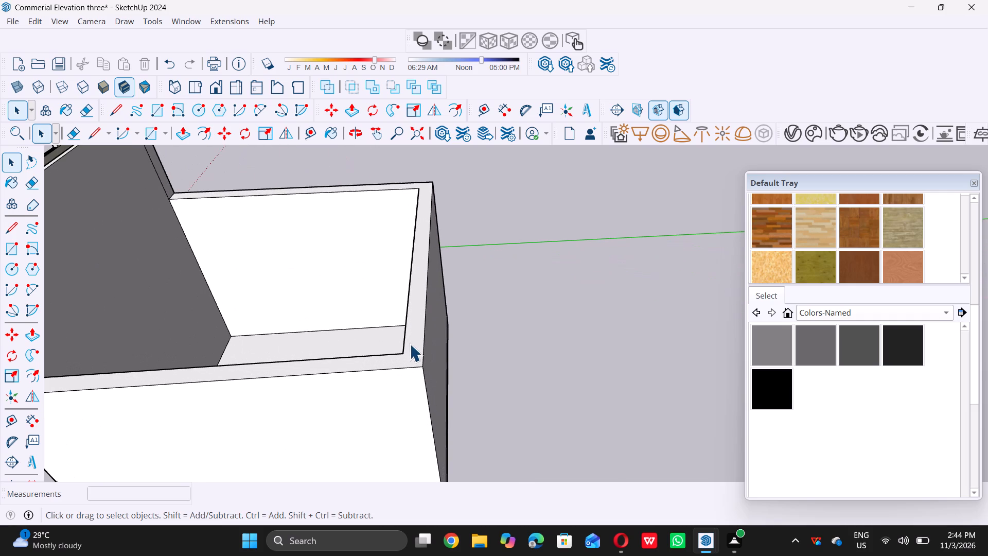
middle_click(410, 344)
double_click(410, 344)
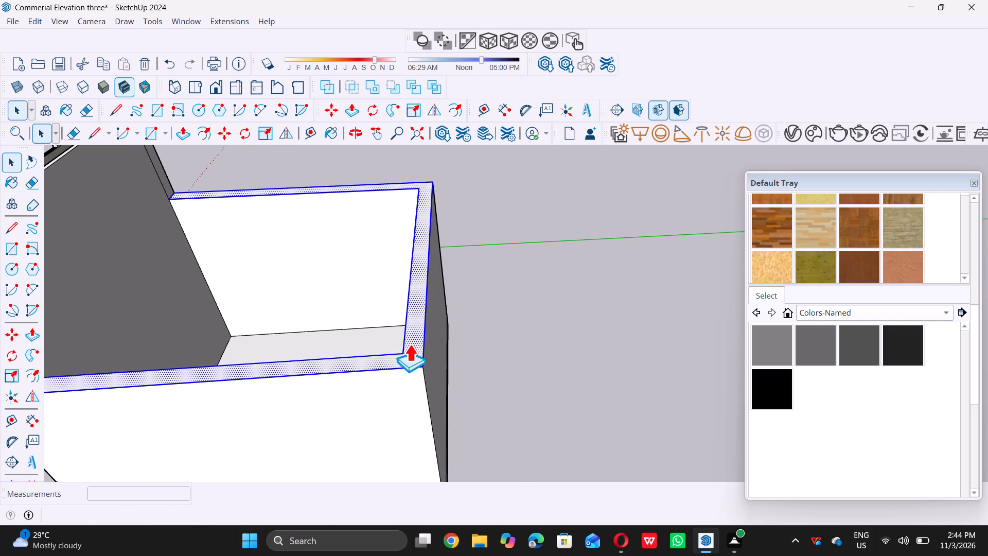
key("p")
double_click(410, 344)
left_click(414, 335)
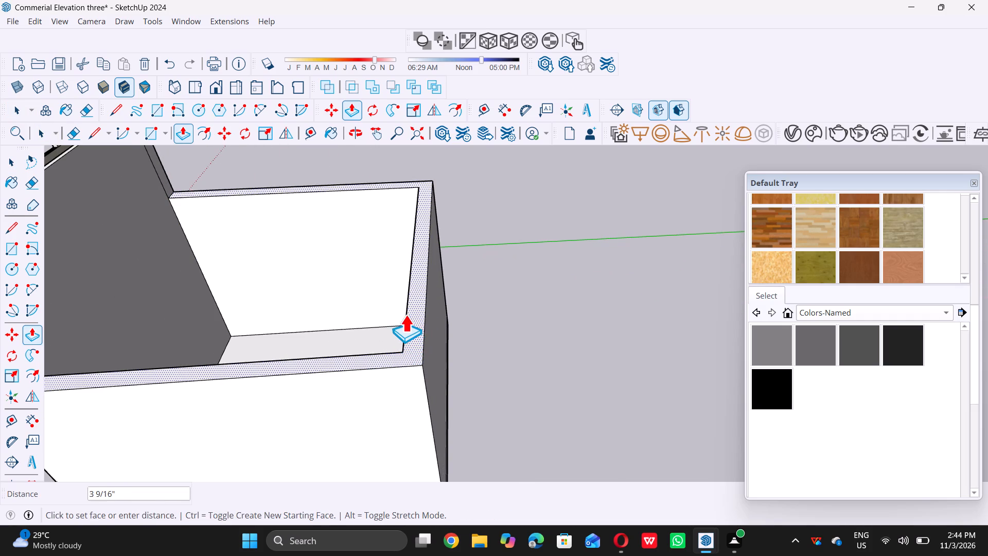
scroll(401, 300, "down", 15)
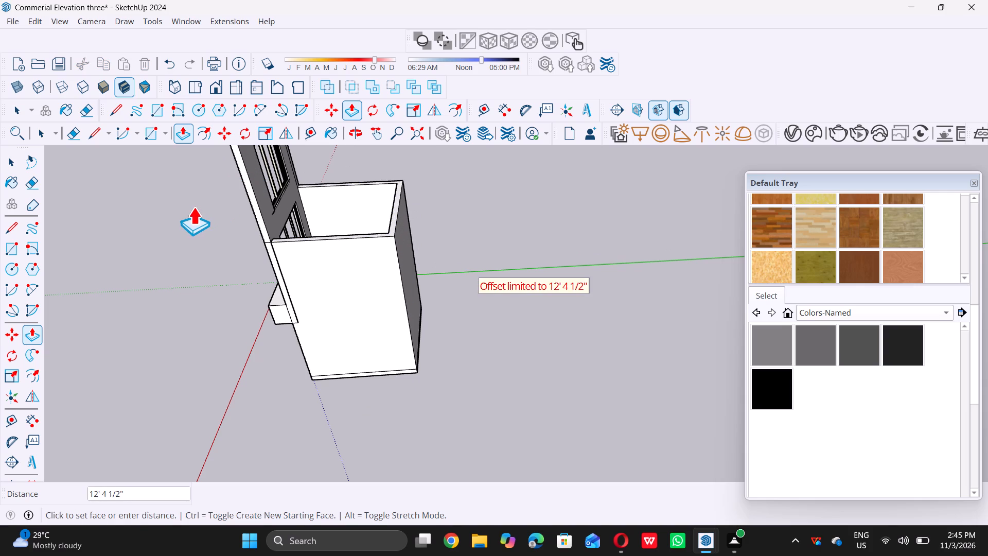
triple_click(173, 206)
scroll(201, 255, "down", 15)
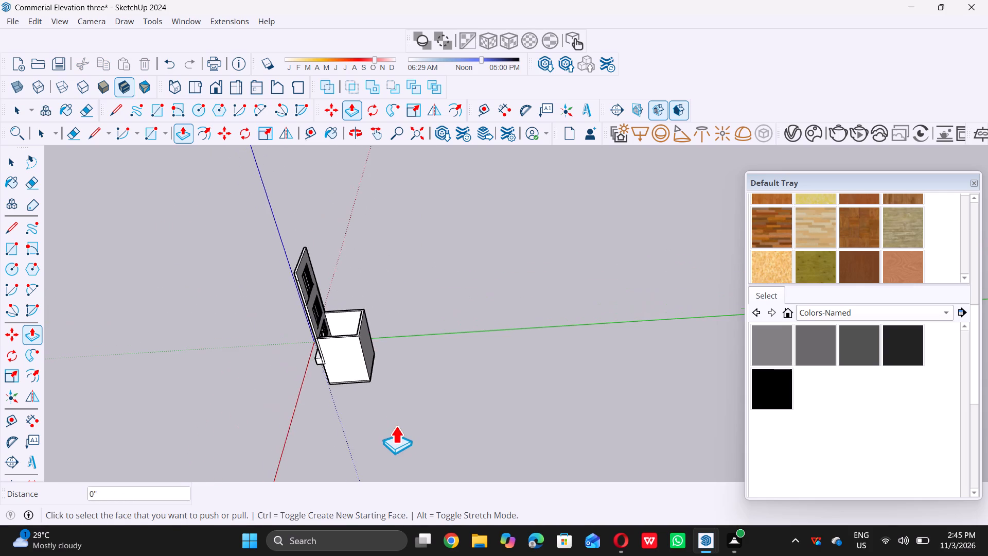
Extrude the top face of the rear volume's walls upward 12', and repeat the same 12' extrusion once more.
scroll(360, 315, "up", 13)
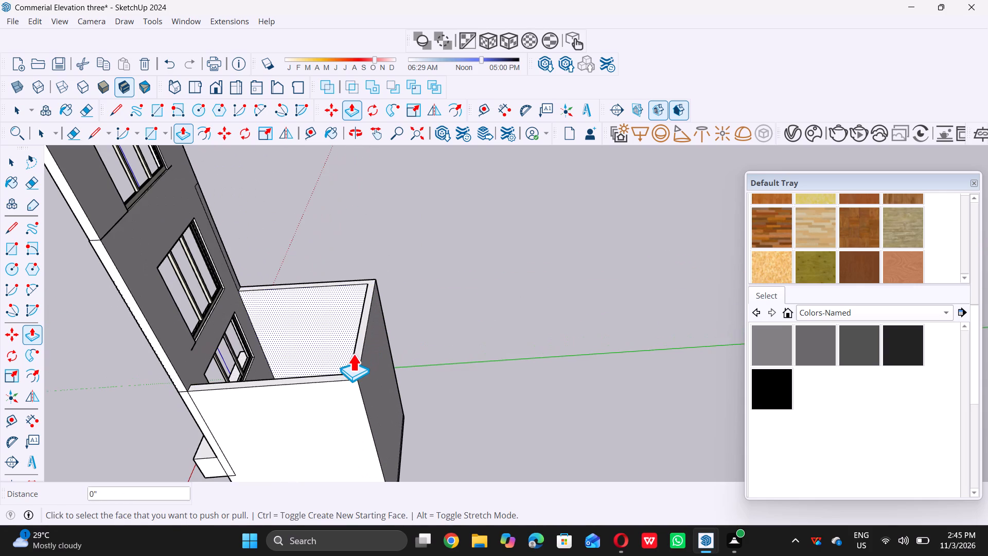
left_click(357, 357)
scroll(328, 302, "down", 8)
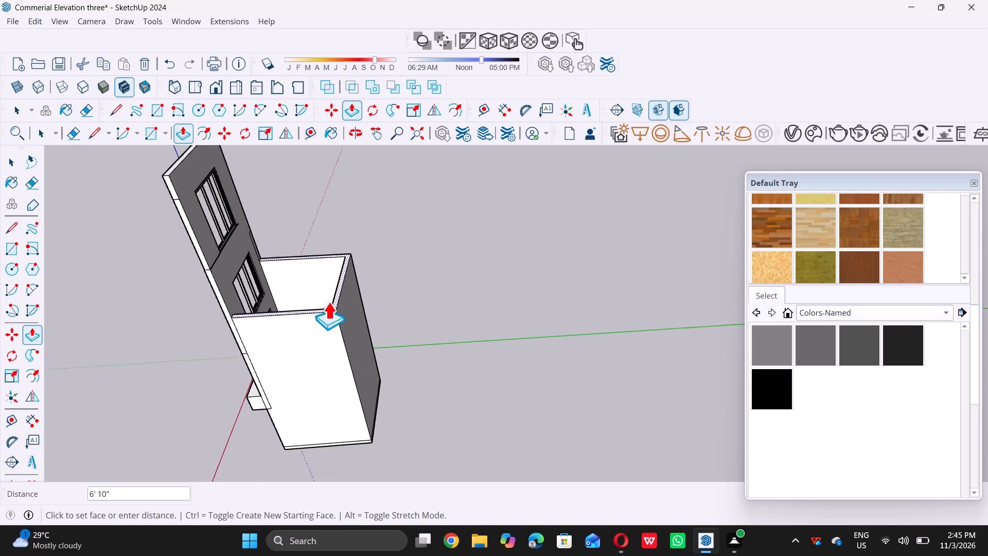
scroll(328, 302, "down", 4)
double_click(296, 216)
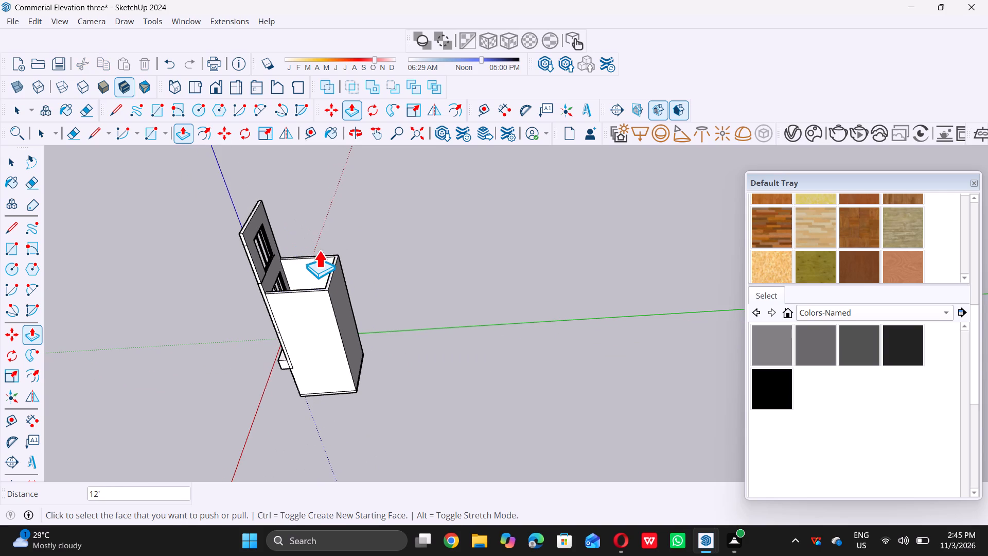
scroll(326, 270, "up", 14)
double_click(329, 298)
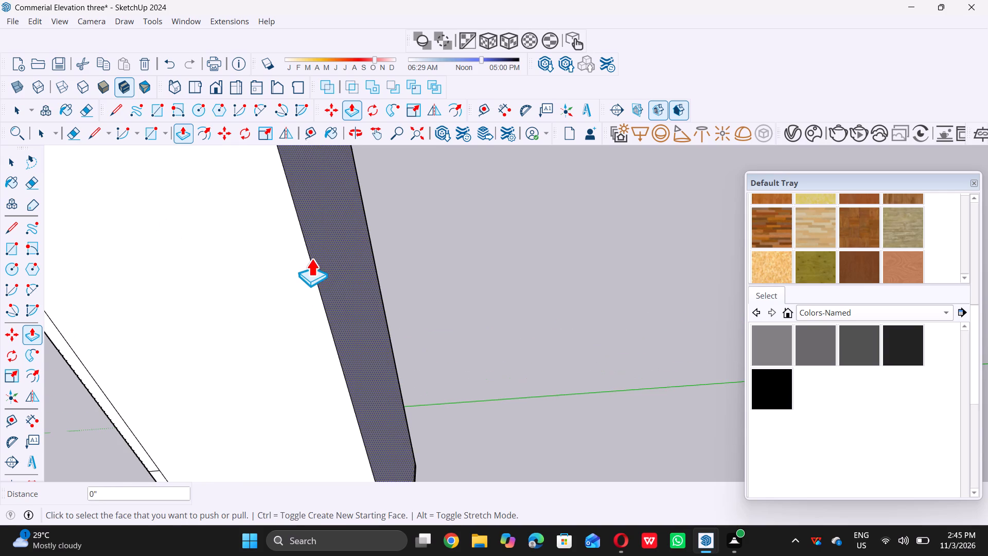
Extrude the rear volume's wall tops upward about 4' 1/2" so they align with the facade's top edge.
scroll(311, 257, "down", 11)
scroll(377, 307, "down", 9)
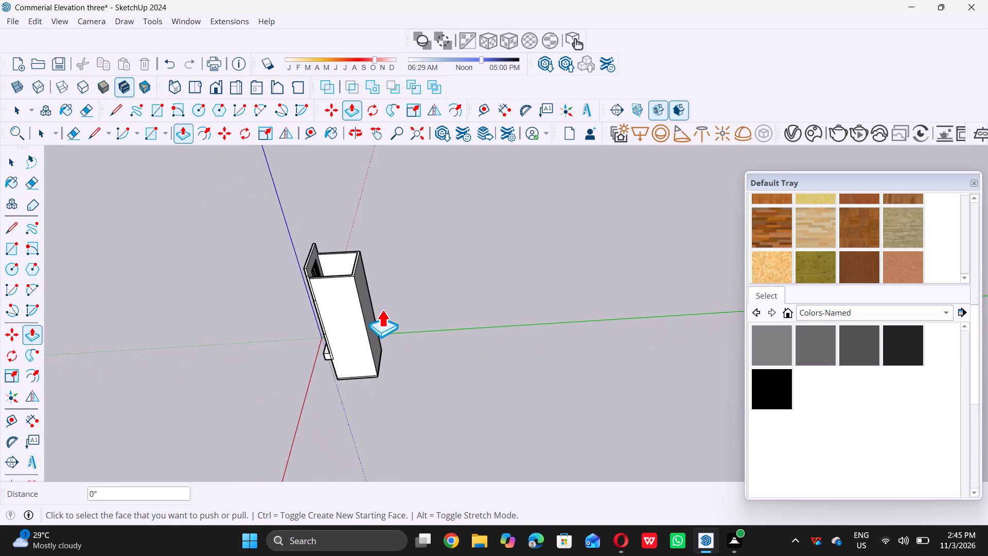
scroll(382, 309, "down", 6)
scroll(362, 254, "up", 12)
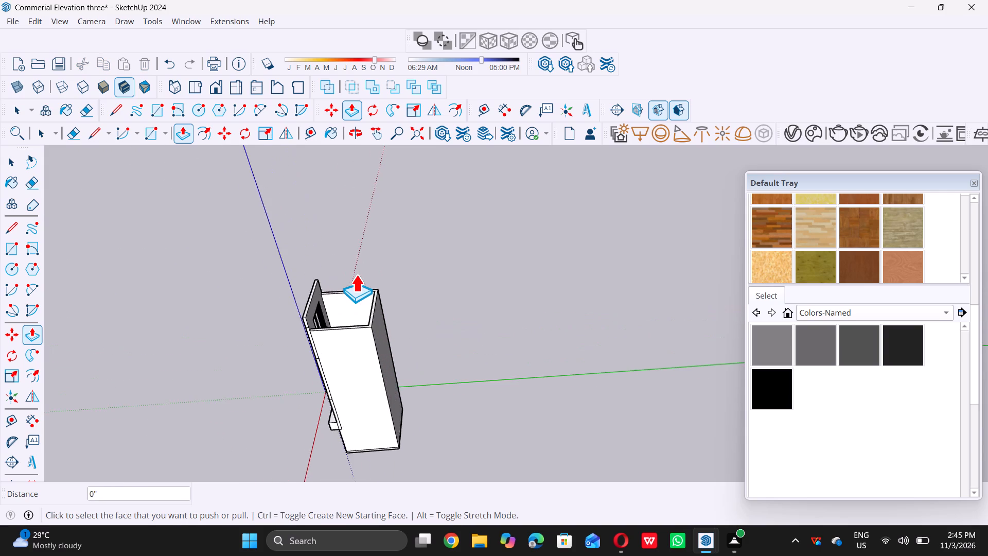
scroll(356, 274, "up", 7)
left_click(390, 364)
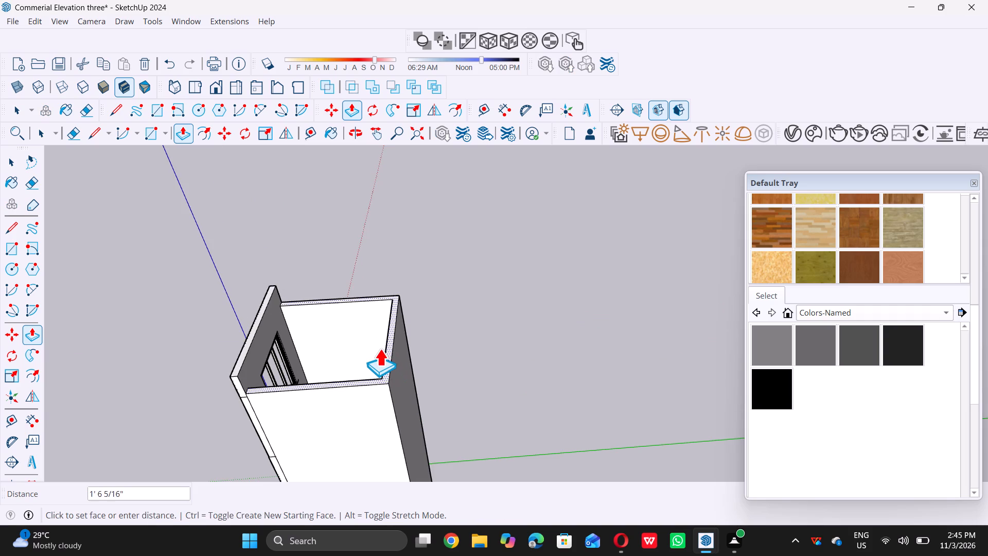
double_click(238, 370)
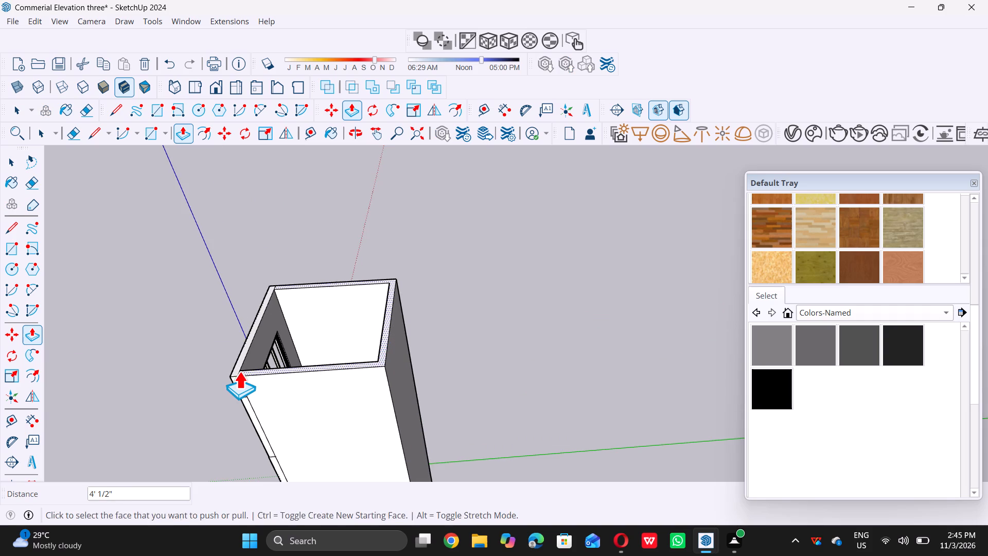
key("space")
Inspect the full-height building from the front and both sides, including how the extended walls meet the facade.
scroll(248, 370, "down", 19)
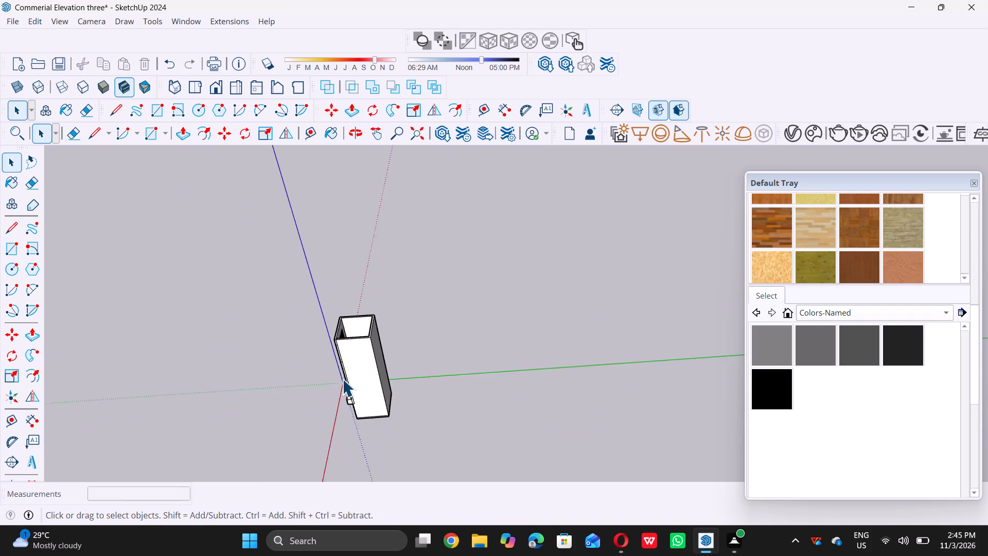
middle_click_drag(339, 383, 506, 269)
middle_click_drag(411, 346, 510, 318)
scroll(510, 318, "up", 1)
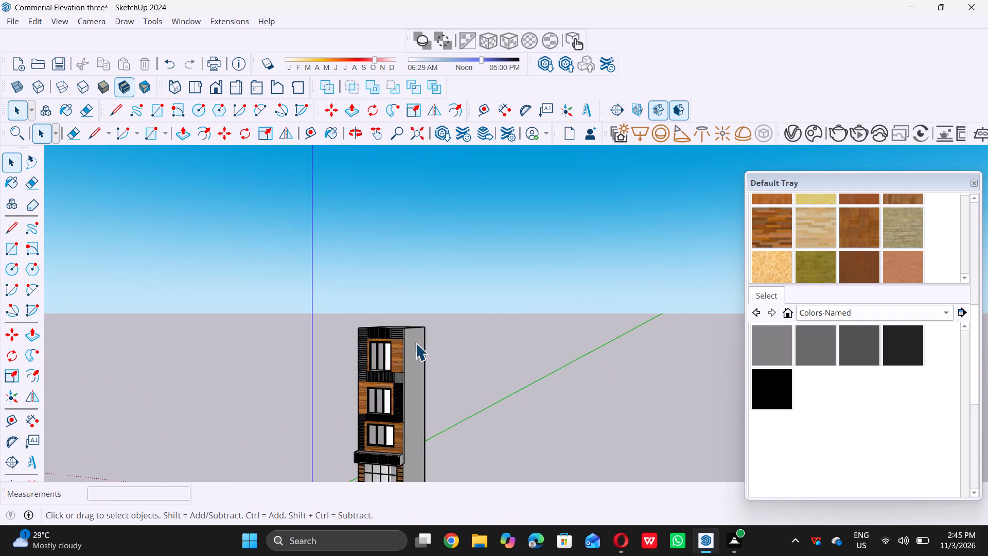
scroll(415, 343, "down", 5)
middle_click_drag(396, 348, 437, 368)
middle_click_drag(325, 360, 473, 341)
middle_click(474, 341)
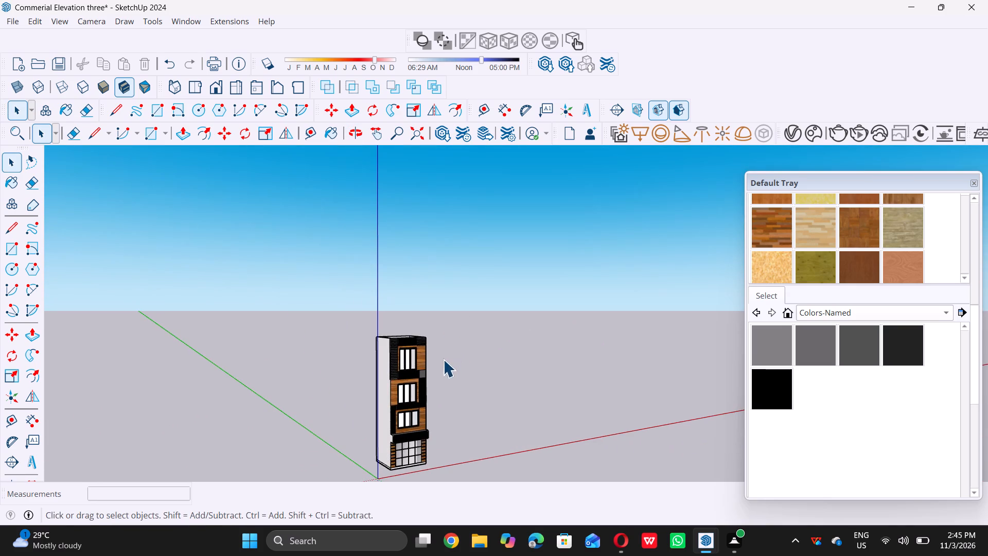
scroll(438, 360, "up", 7)
scroll(339, 364, "up", 6)
scroll(324, 337, "down", 13)
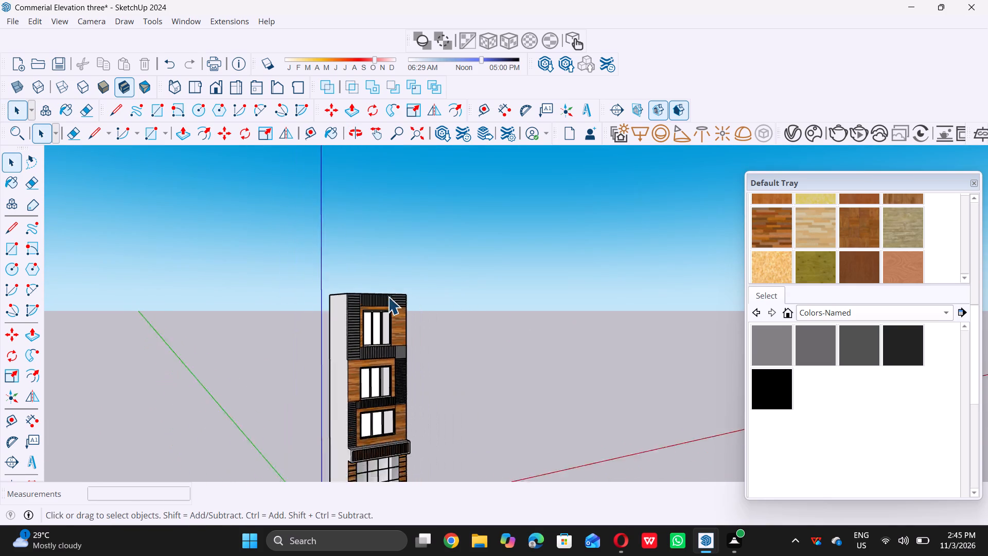
middle_click_drag(365, 344, 368, 357)
middle_click_drag(369, 359, 370, 373)
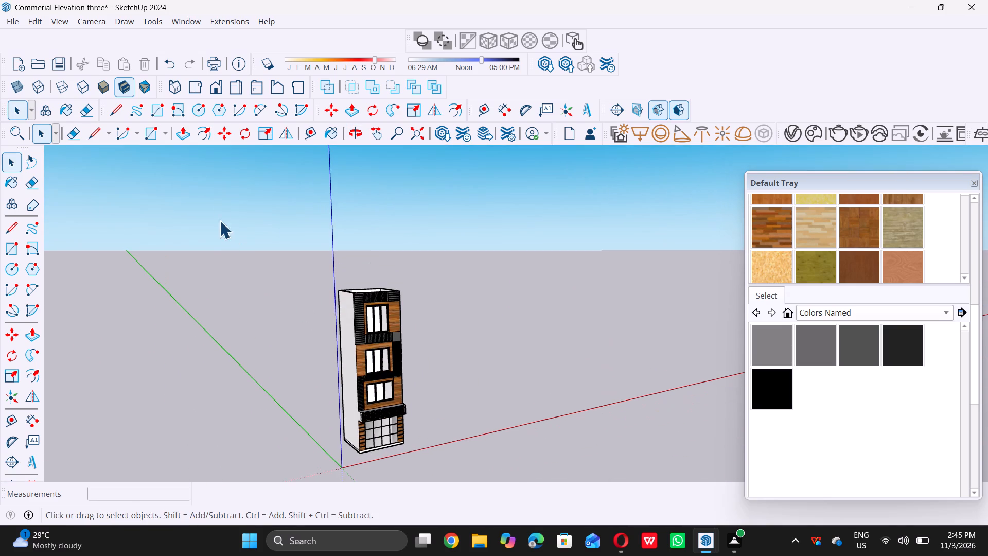
Draw an upright 15' by 9" rotated rectangle rising from the outer top edge of the rear wall.
triple_click(27, 244)
middle_click_drag(379, 244, 368, 283)
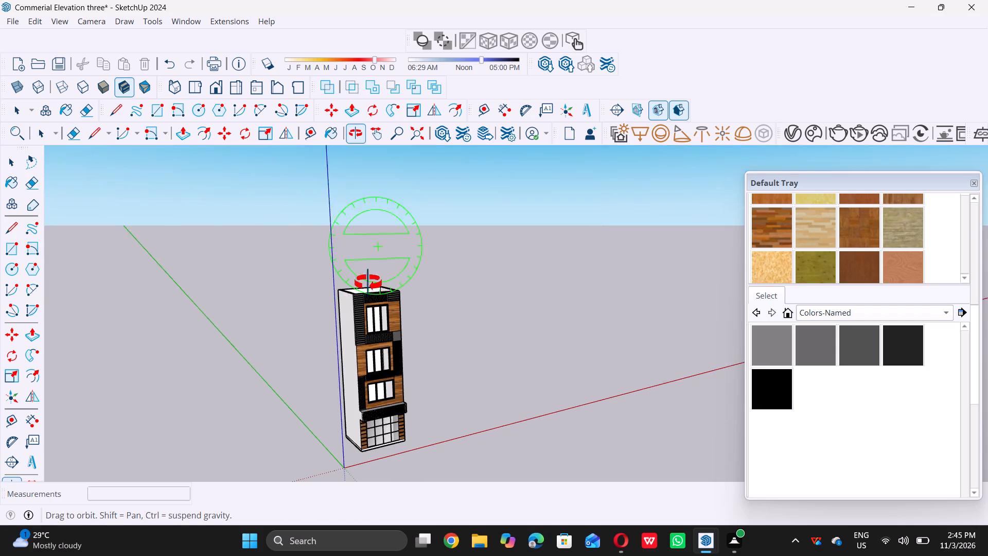
middle_click_drag(368, 283, 357, 298)
scroll(402, 266, "up", 16)
scroll(378, 279, "up", 12)
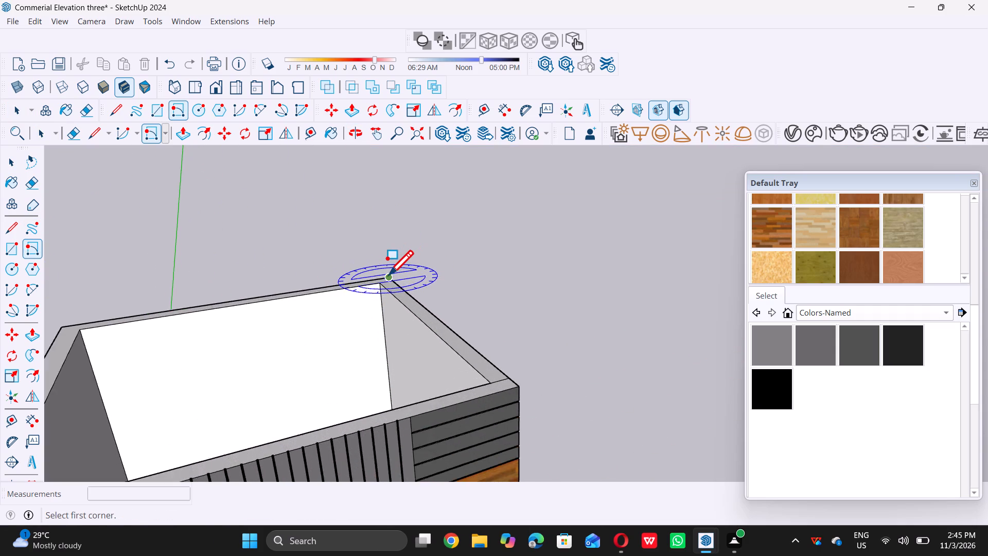
scroll(387, 275, "up", 3)
left_click(387, 277)
scroll(387, 277, "down", 5)
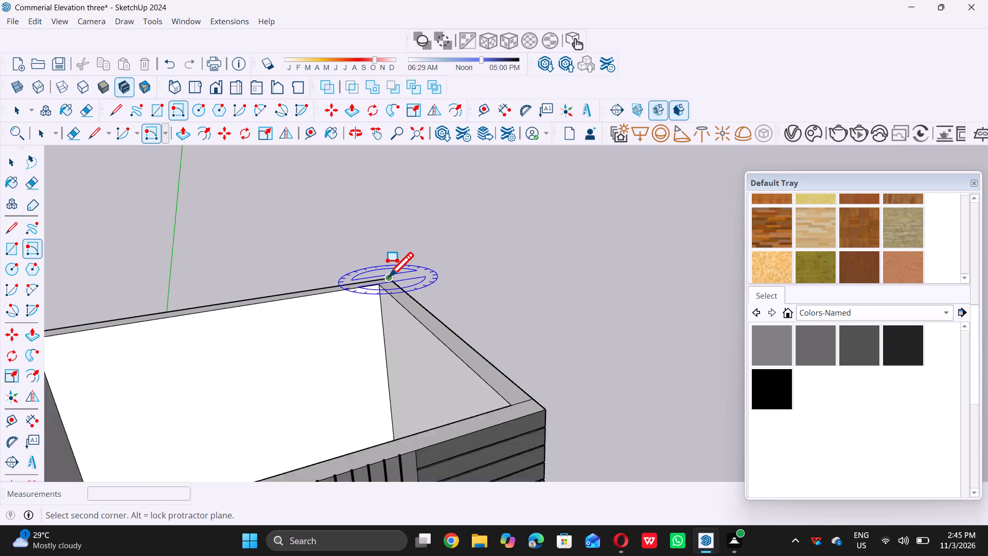
scroll(387, 277, "down", 4)
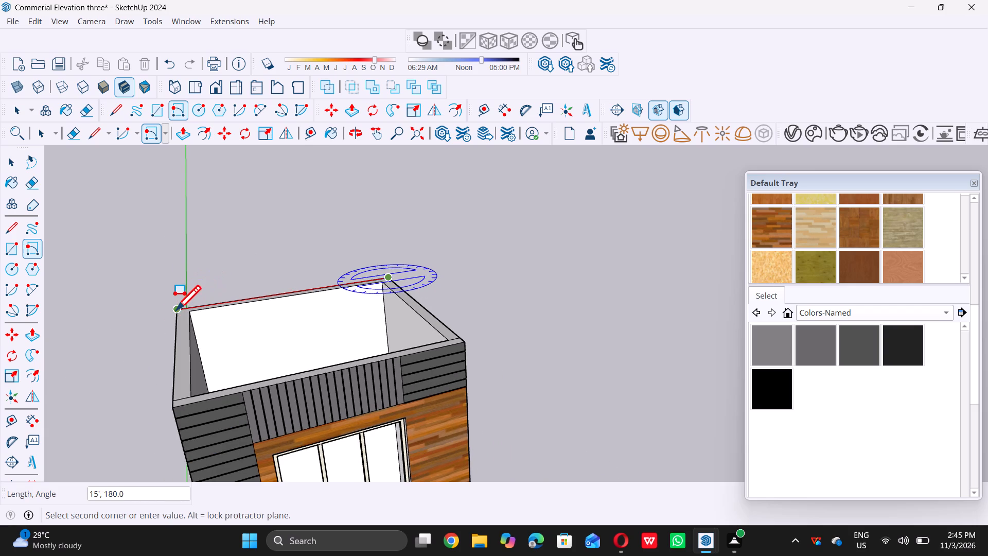
left_click(174, 308)
scroll(169, 295, "down", 6)
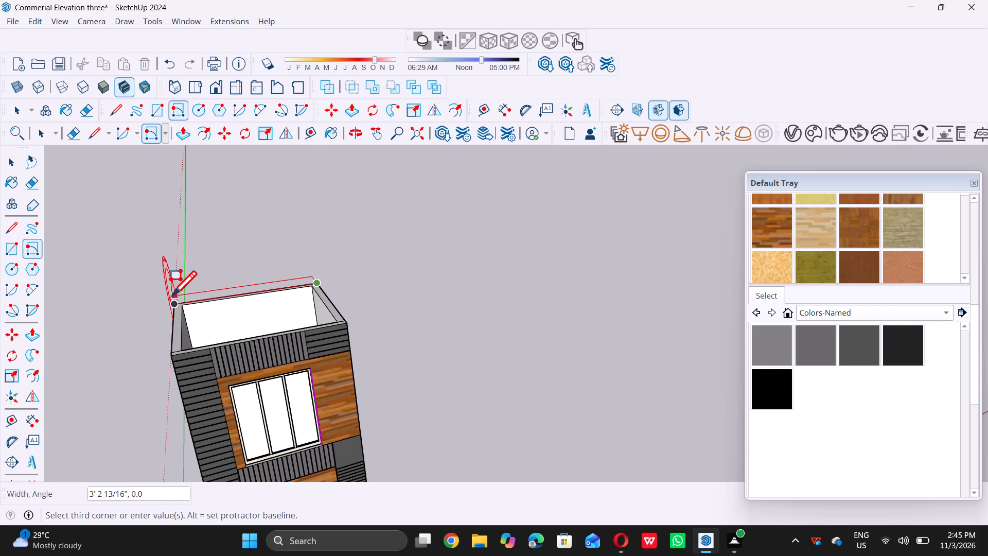
scroll(170, 296, "down", 4)
middle_click(169, 314)
middle_click_drag(169, 314, 256, 287)
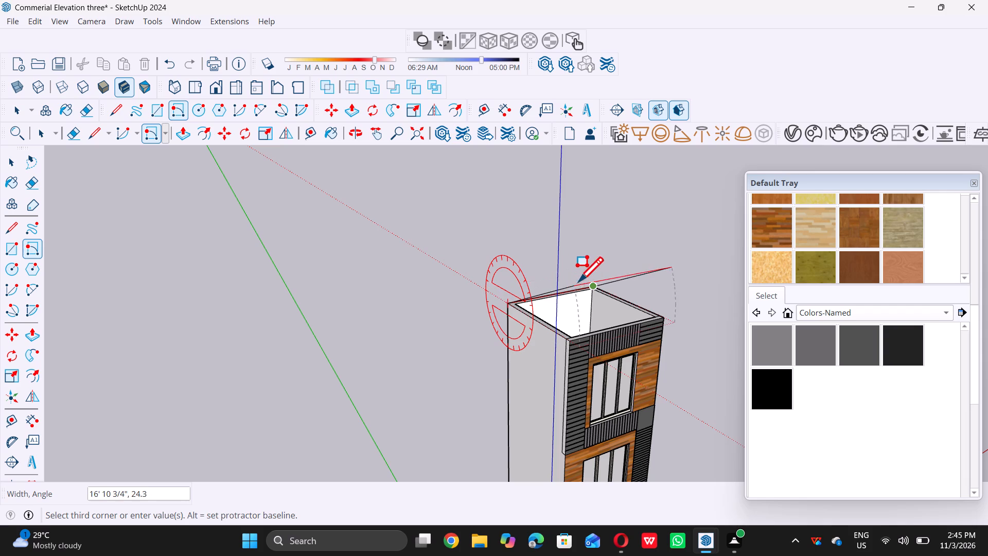
scroll(551, 262, "down", 7)
middle_click_drag(492, 337, 569, 305)
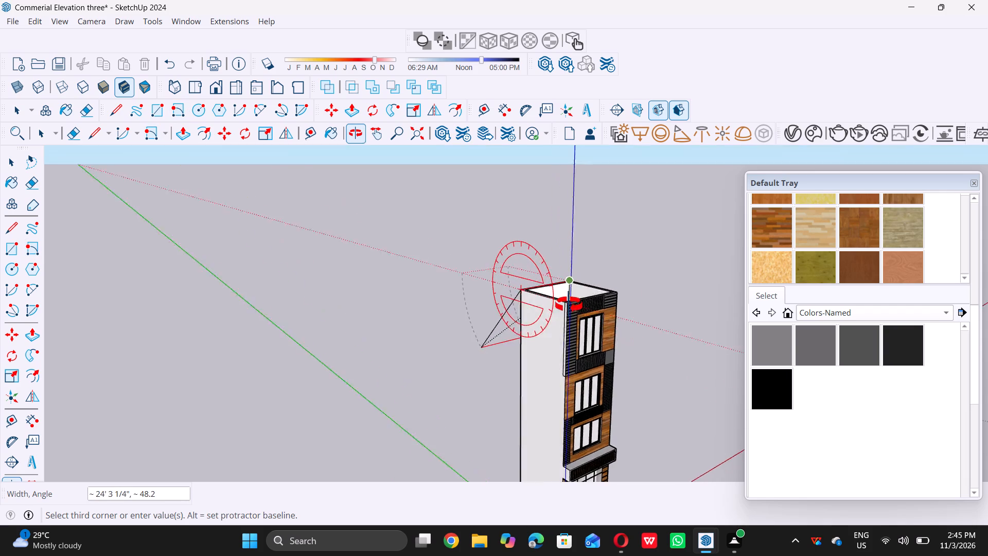
middle_click_drag(569, 305, 648, 288)
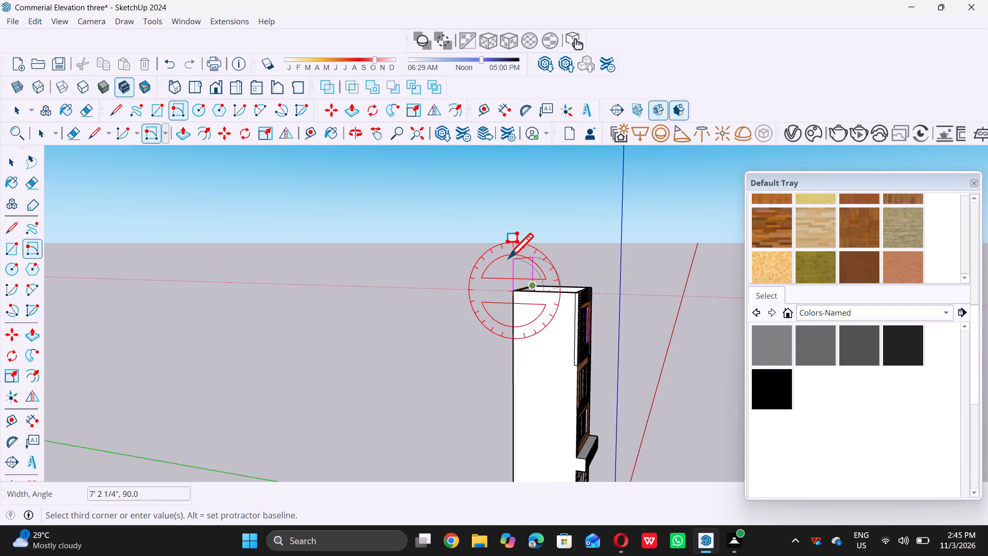
key("9")
key("shift+quotedbl")
key("Return")
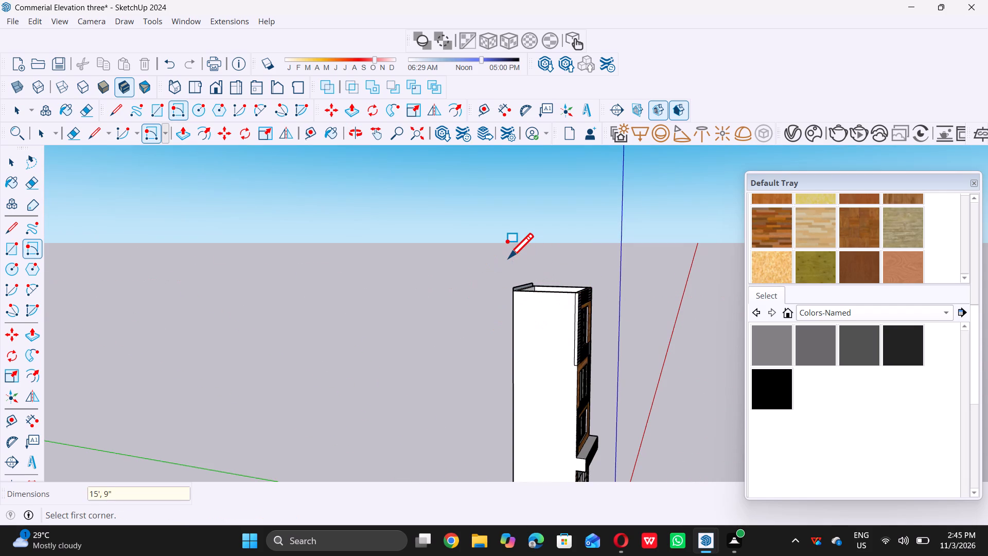
key("space")
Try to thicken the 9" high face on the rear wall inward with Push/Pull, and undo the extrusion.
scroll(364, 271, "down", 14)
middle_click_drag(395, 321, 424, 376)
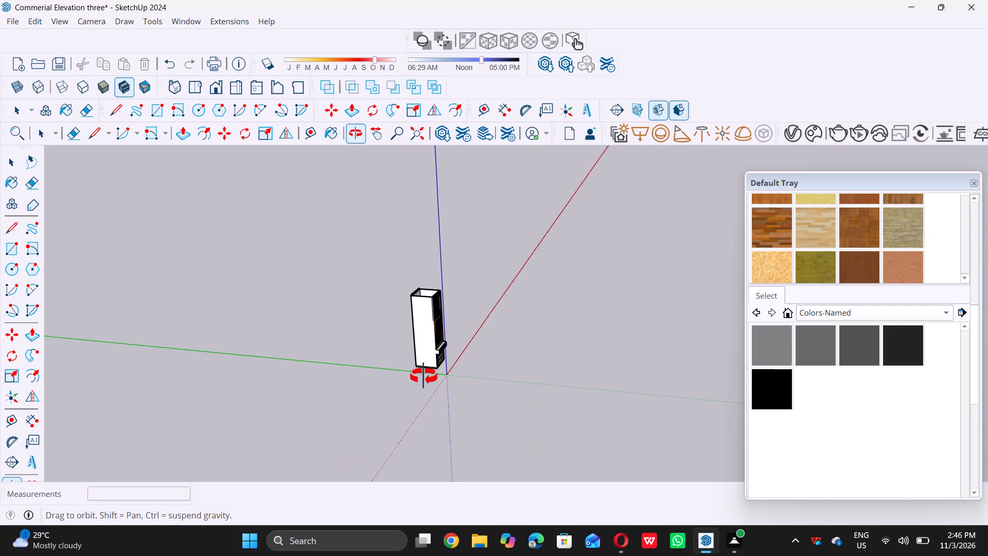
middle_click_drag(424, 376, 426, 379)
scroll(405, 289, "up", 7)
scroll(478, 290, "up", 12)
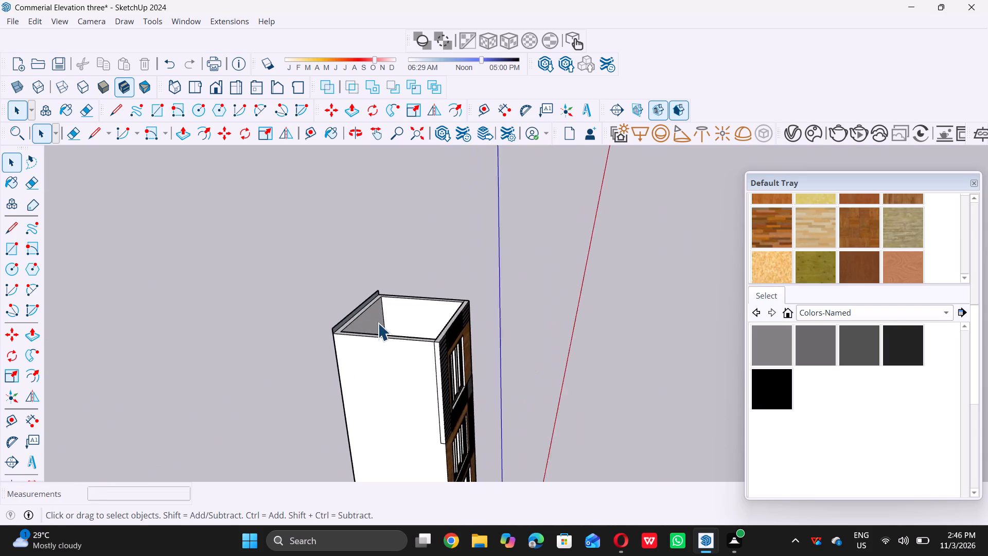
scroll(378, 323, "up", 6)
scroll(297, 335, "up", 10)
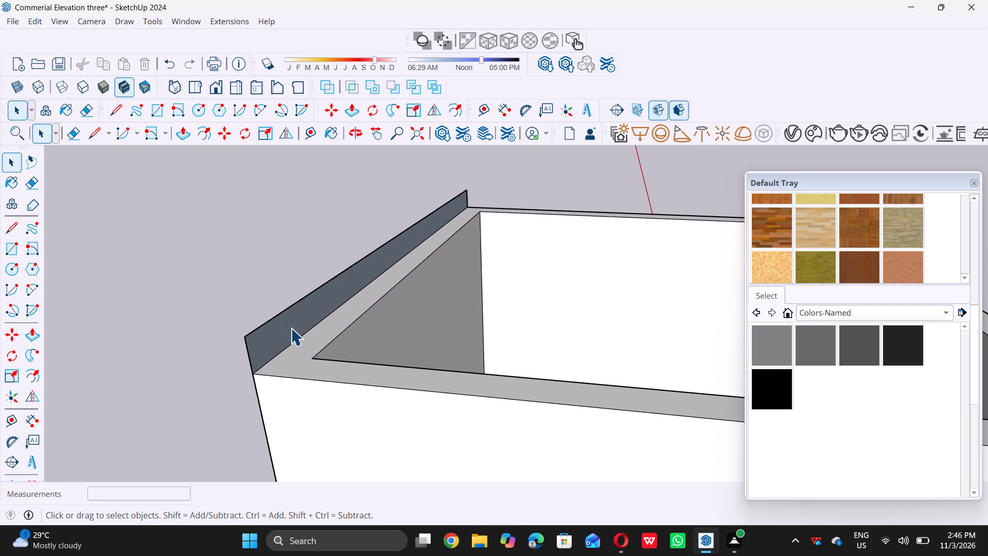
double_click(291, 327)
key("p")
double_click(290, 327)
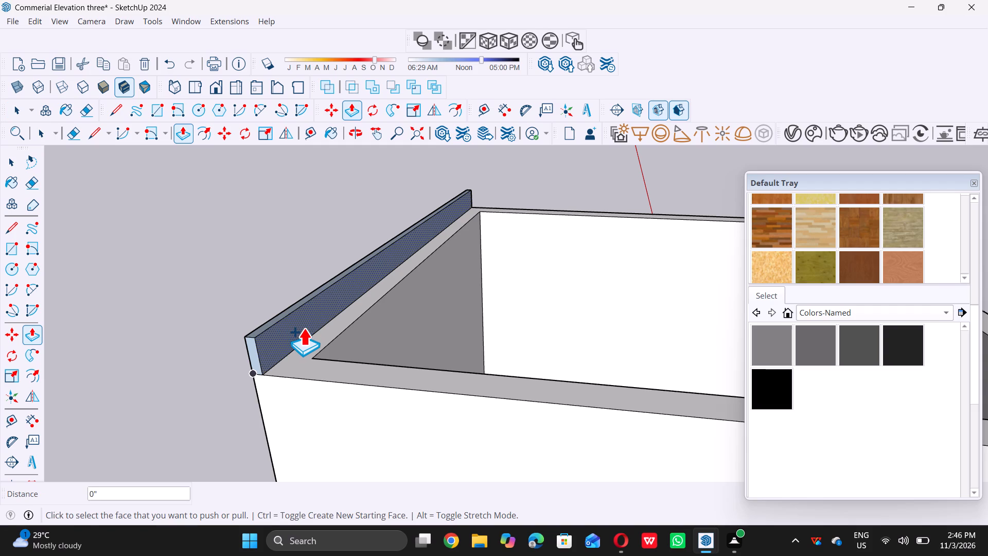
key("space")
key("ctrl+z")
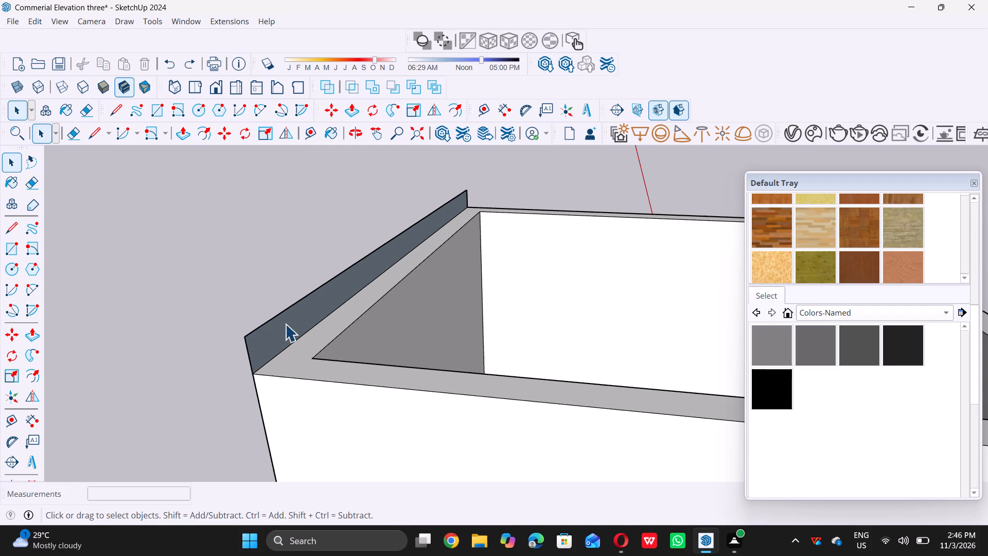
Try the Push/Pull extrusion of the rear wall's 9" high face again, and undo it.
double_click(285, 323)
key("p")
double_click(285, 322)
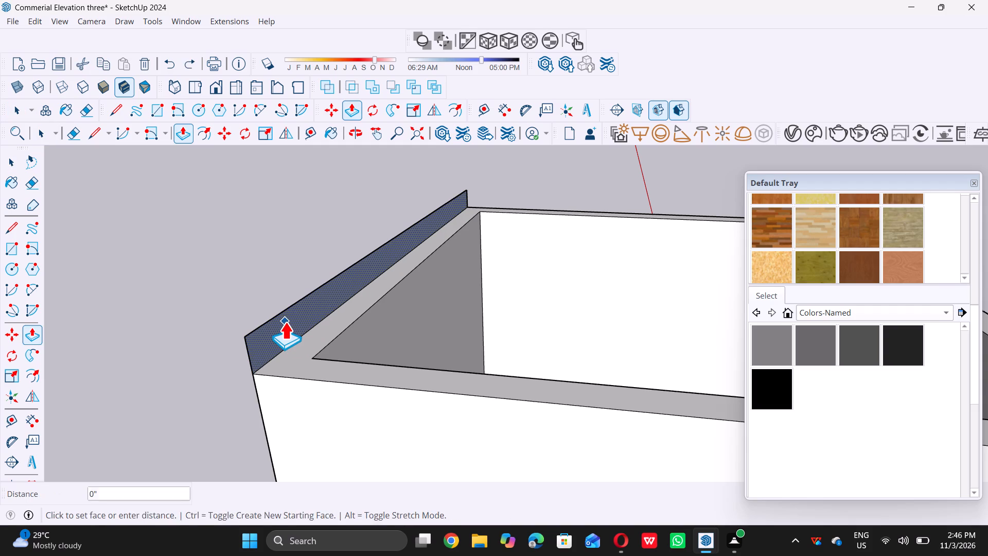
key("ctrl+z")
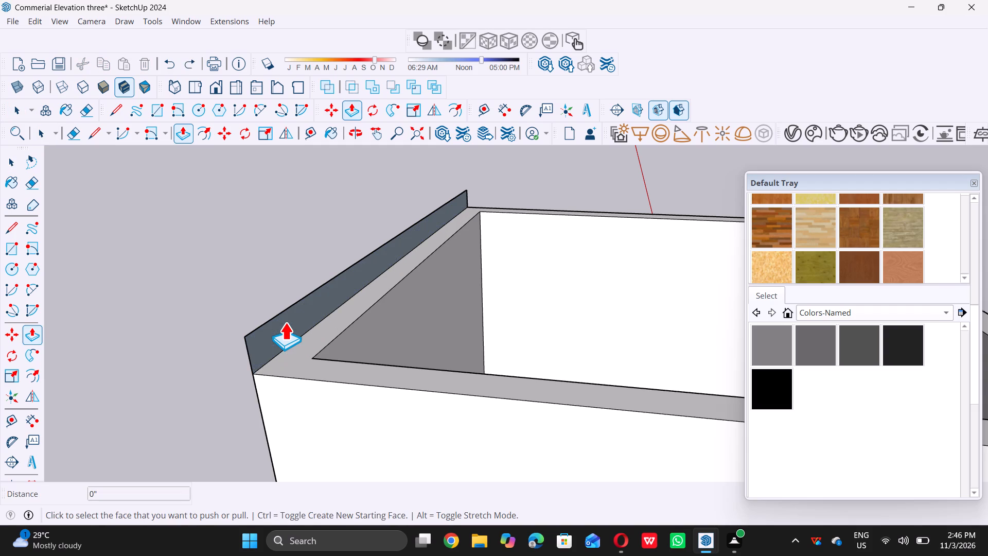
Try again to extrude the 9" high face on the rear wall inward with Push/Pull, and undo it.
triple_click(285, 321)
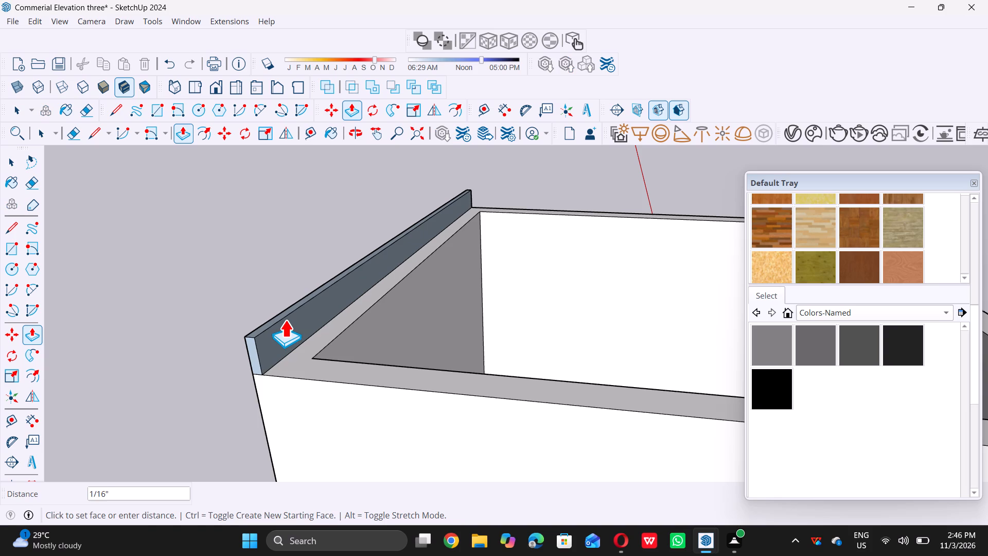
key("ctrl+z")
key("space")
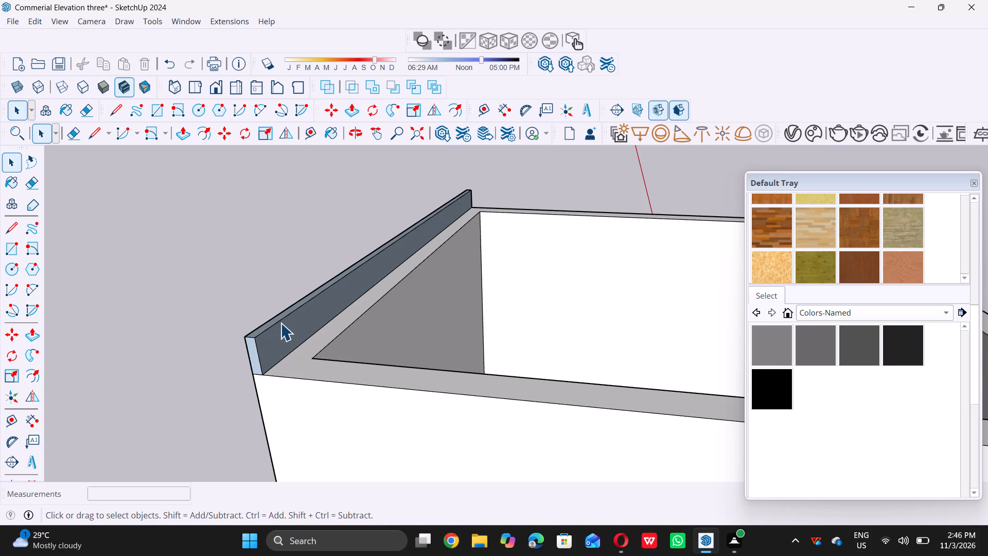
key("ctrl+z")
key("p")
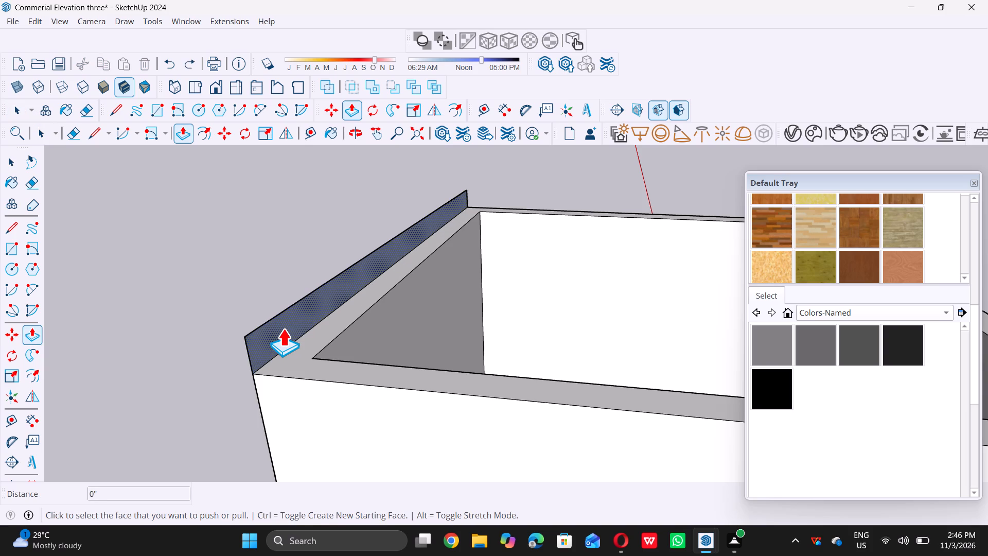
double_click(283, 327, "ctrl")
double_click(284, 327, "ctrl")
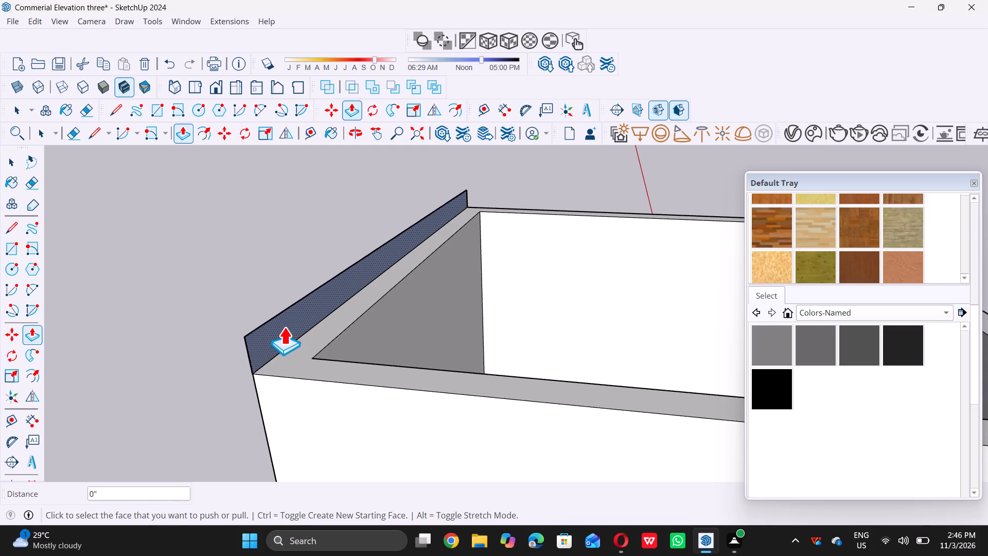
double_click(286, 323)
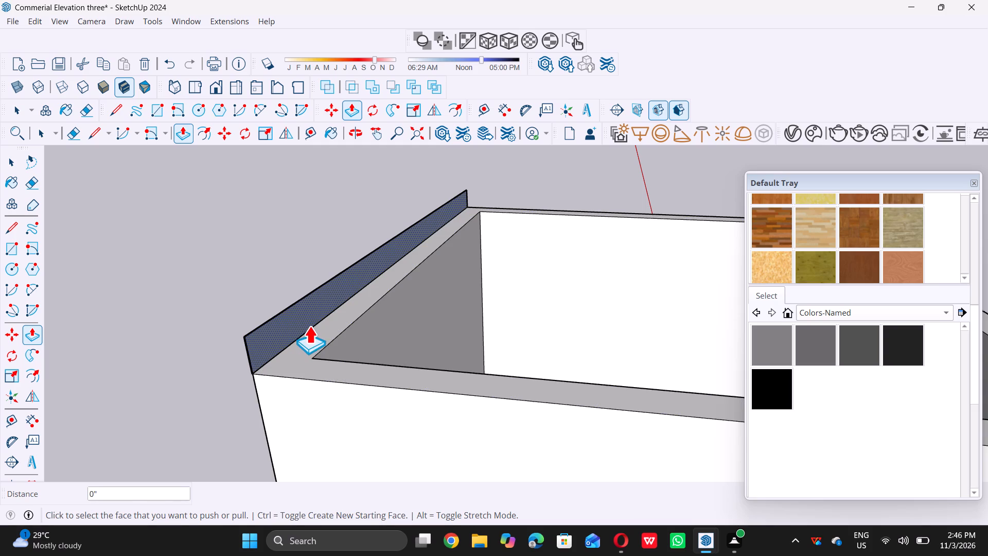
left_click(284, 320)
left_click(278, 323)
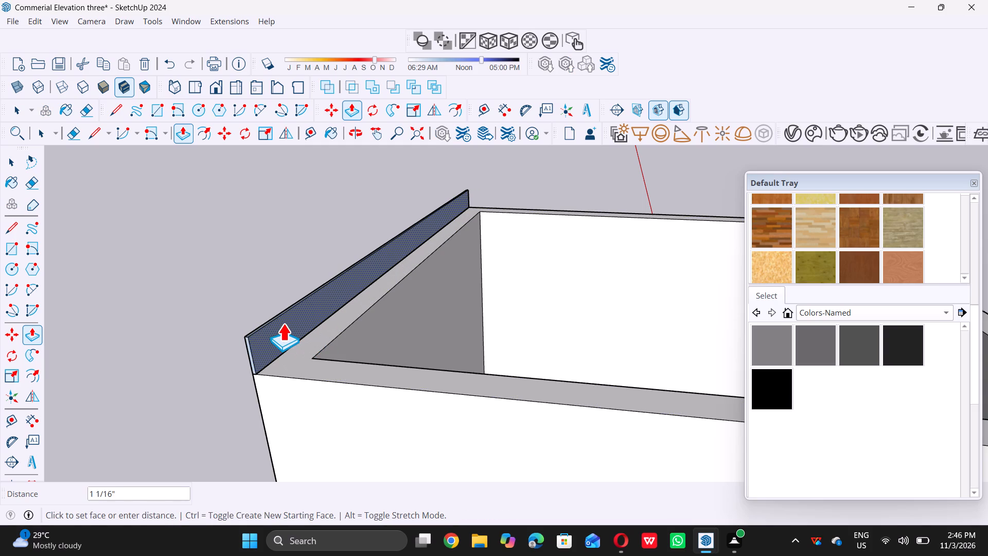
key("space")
Extrude the rear wall's 9" high face about 14' 11 3/4" across to the facade as a slab covering the building's top.
key("p")
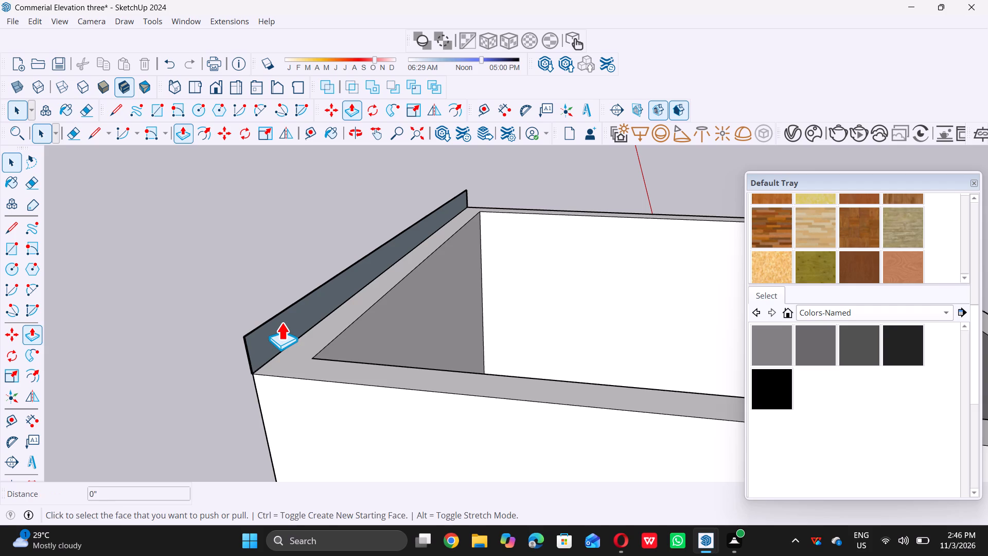
left_click(282, 323)
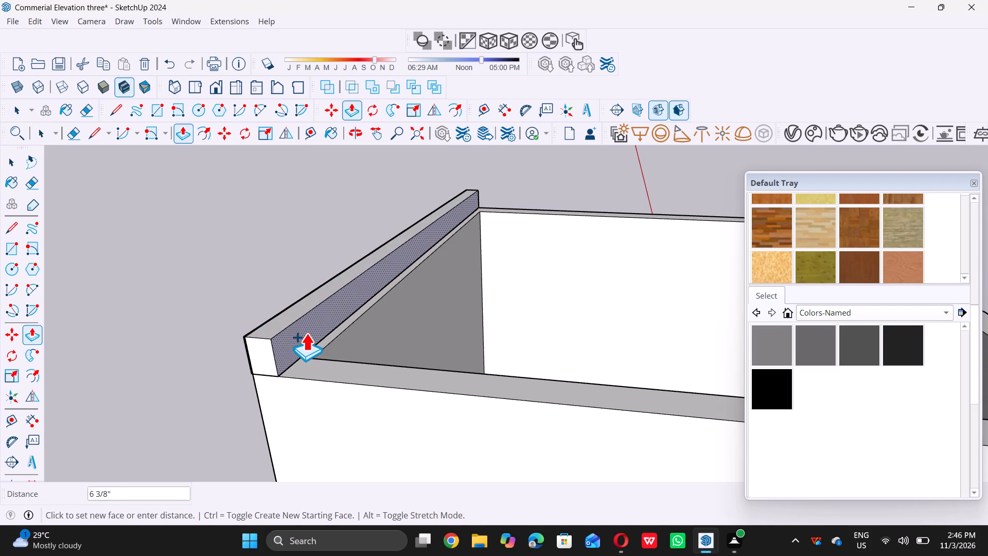
scroll(306, 333, "down", 13)
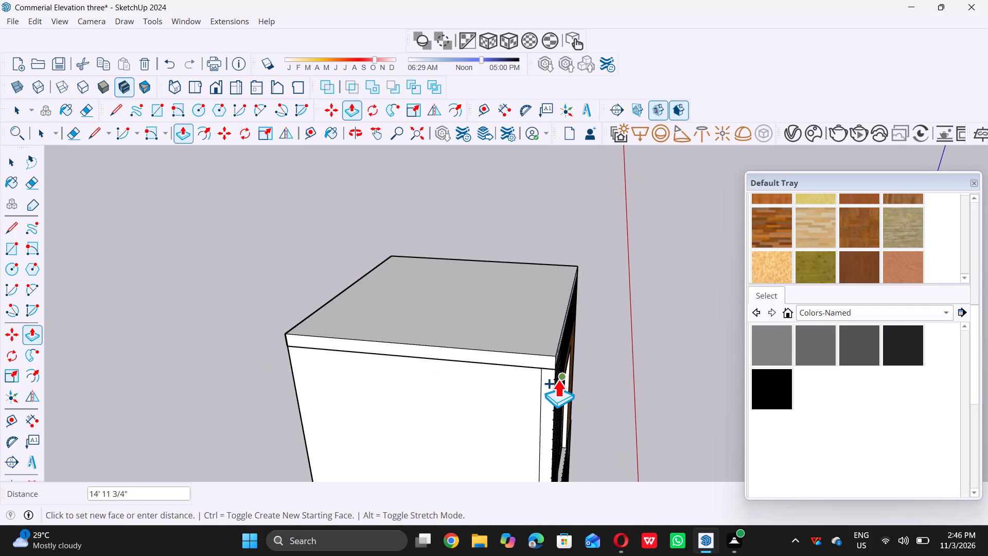
left_click(558, 379)
Pull the roof slab's front face outward 2' as an overhang above the facade.
scroll(552, 379, "down", 3)
middle_click_drag(513, 367, 332, 322)
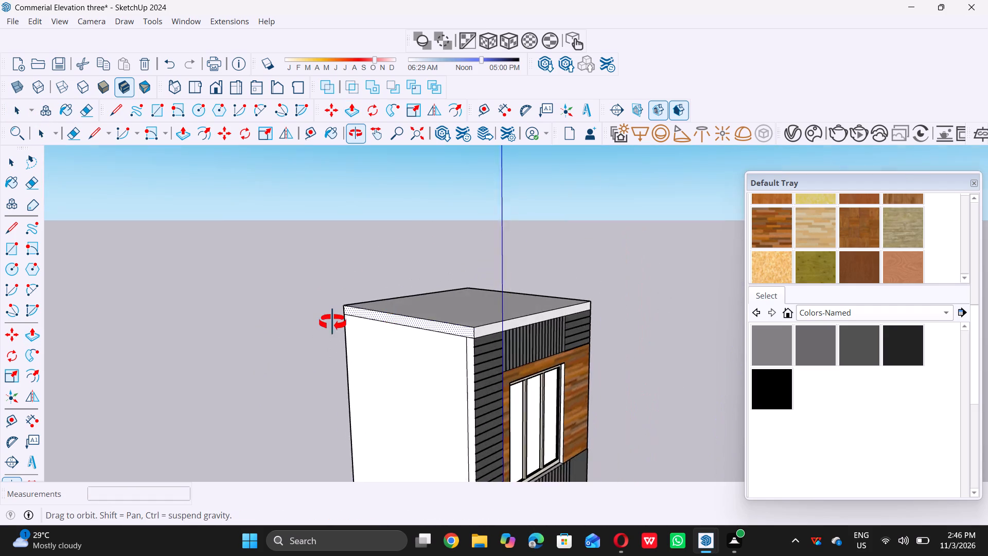
middle_click_drag(332, 322, 345, 322)
scroll(444, 331, "up", 5)
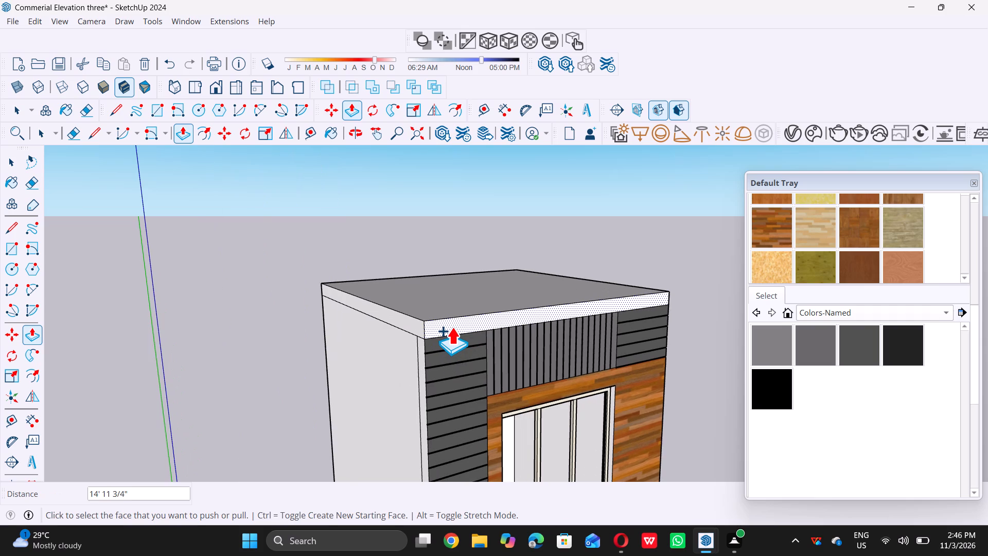
left_click(452, 327)
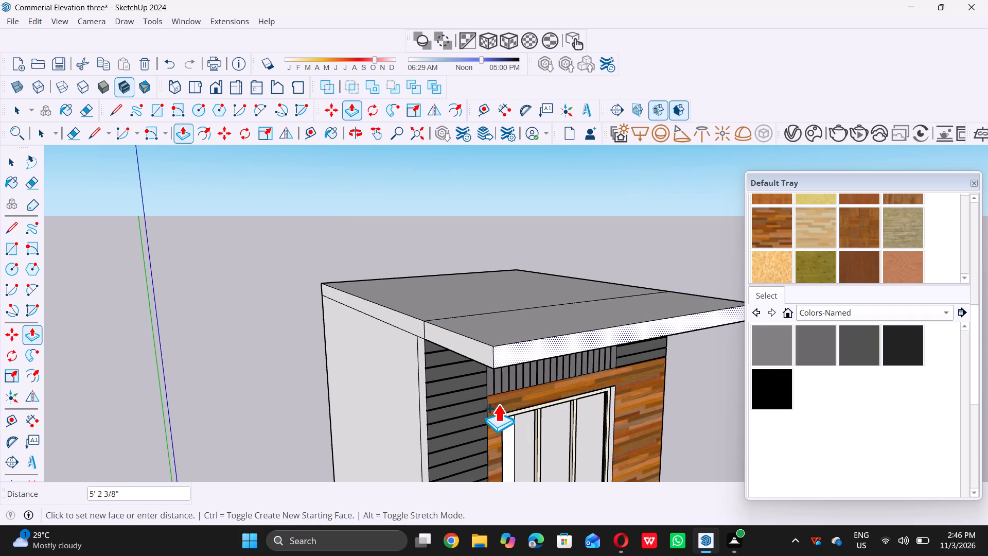
type("2'")
key("Return")
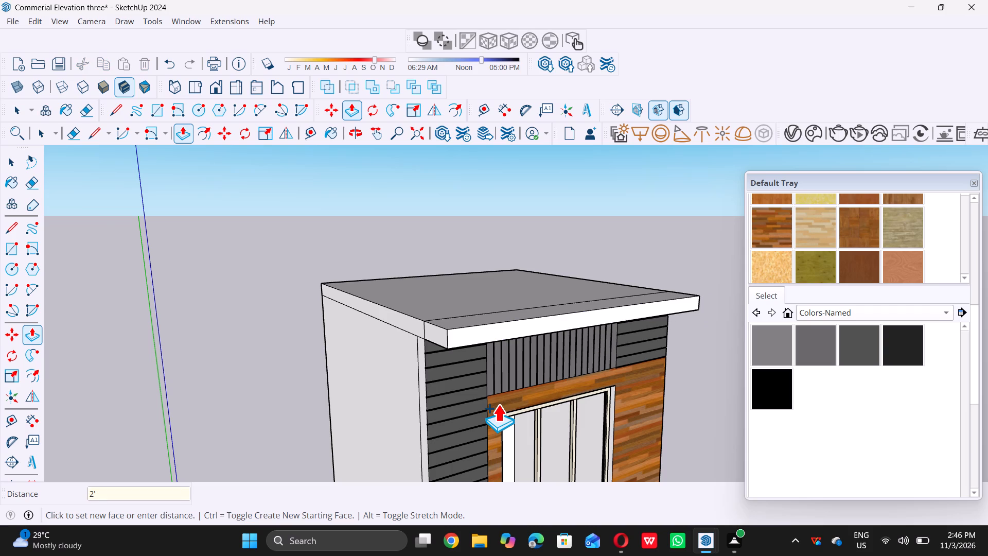
key("space")
Examine the roof slab's front overhang from below, from the front and from above, against the full building.
scroll(436, 409, "down", 12)
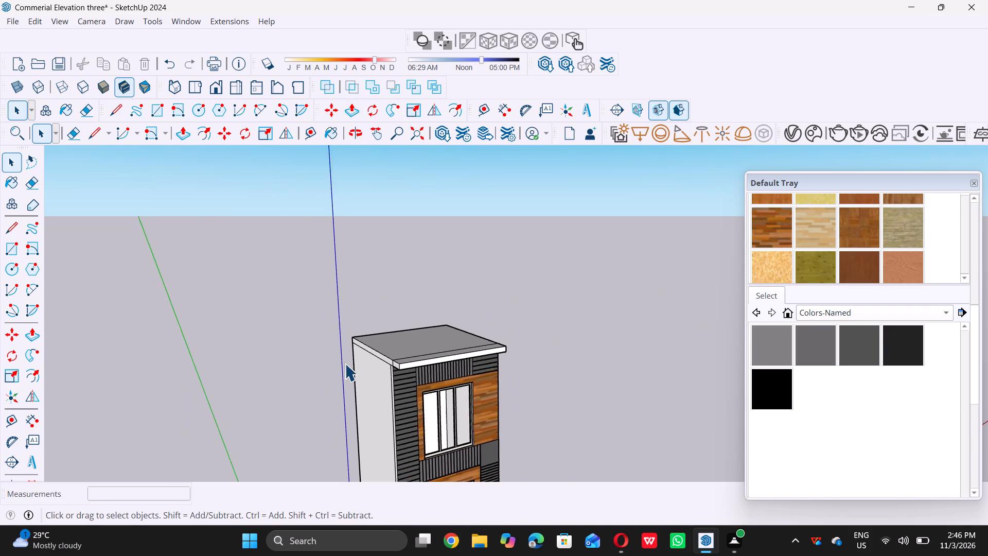
middle_click_drag(492, 378, 347, 263)
scroll(459, 374, "up", 6)
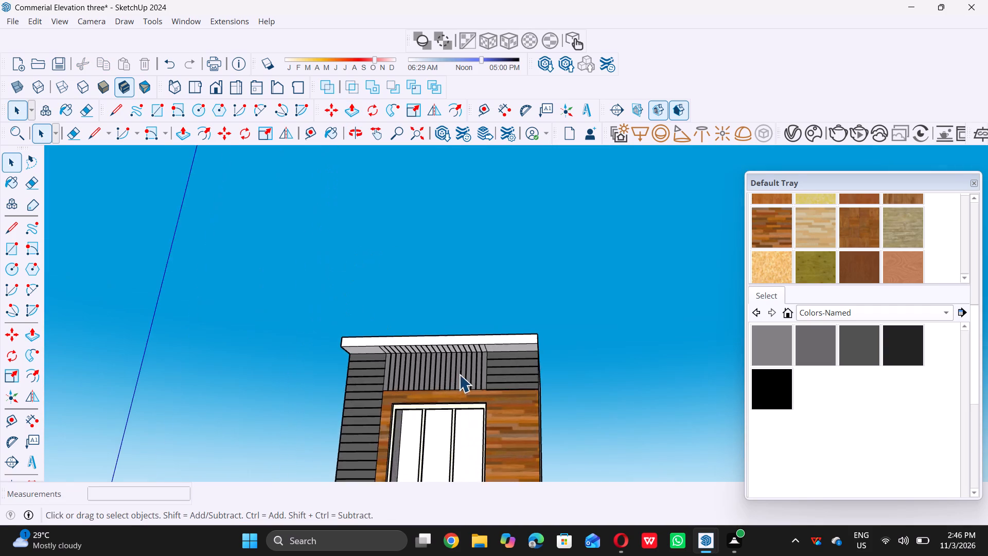
scroll(458, 366, "up", 6)
scroll(370, 349, "down", 19)
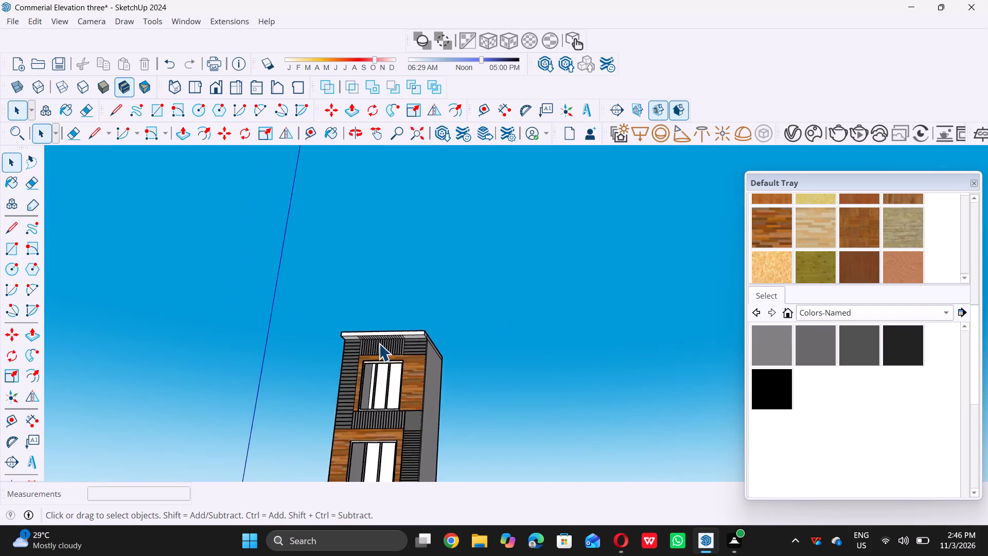
middle_click(379, 344)
middle_click_drag(379, 344, 426, 391)
scroll(426, 391, "down", 9)
middle_click_drag(478, 345, 485, 387)
scroll(485, 390, "down", 1)
middle_click_drag(485, 387, 490, 407)
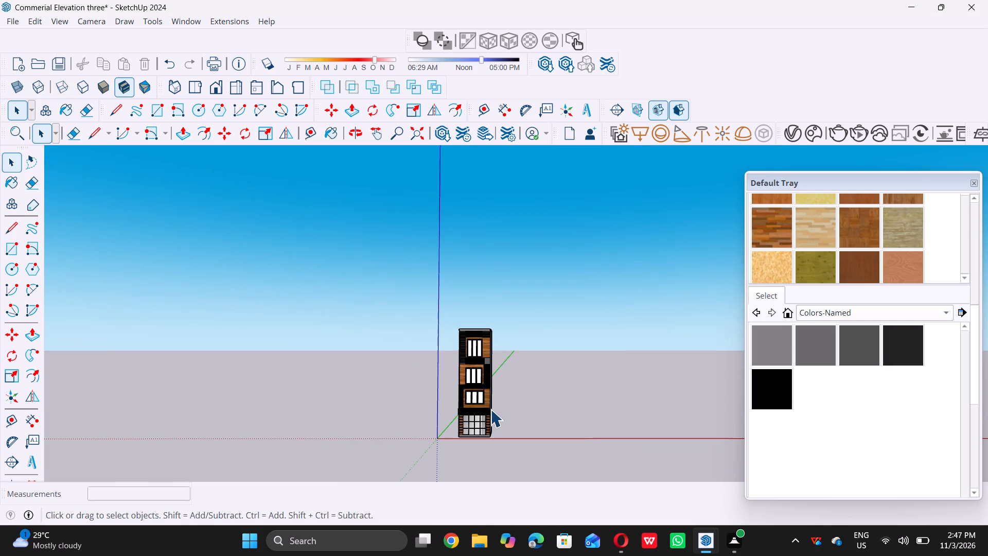
scroll(485, 409, "up", 5)
scroll(506, 298, "up", 7)
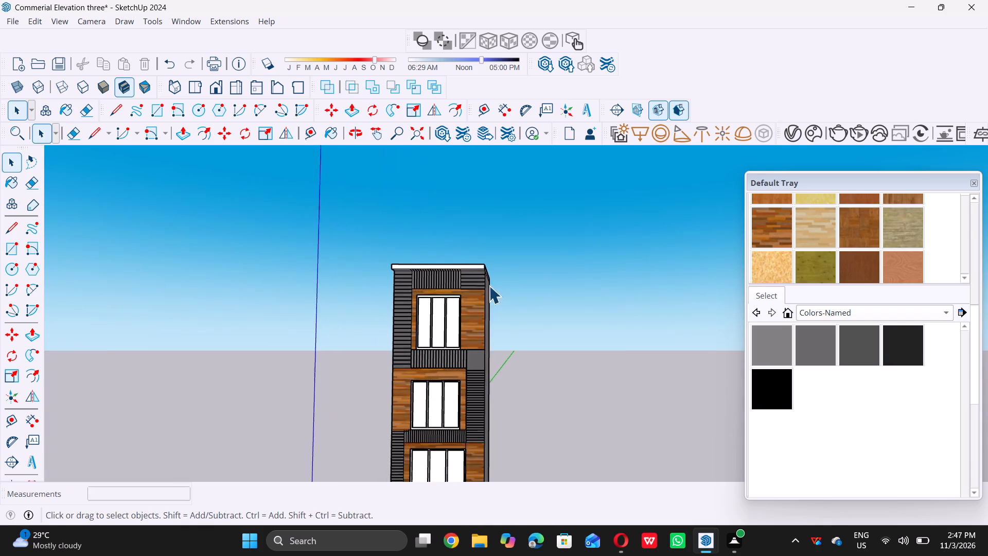
scroll(486, 281, "up", 11)
scroll(453, 218, "down", 5)
middle_click_drag(457, 221, 439, 302)
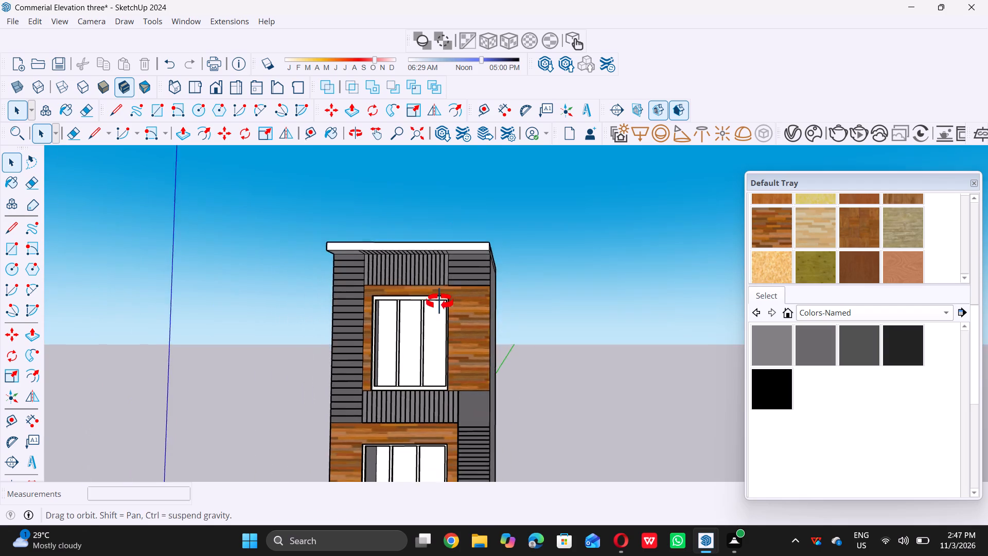
middle_click_drag(439, 302, 438, 319)
scroll(439, 268, "up", 9)
Pull the roof slab's front face outward by the same 2' again, deepening the overhang.
triple_click(465, 247)
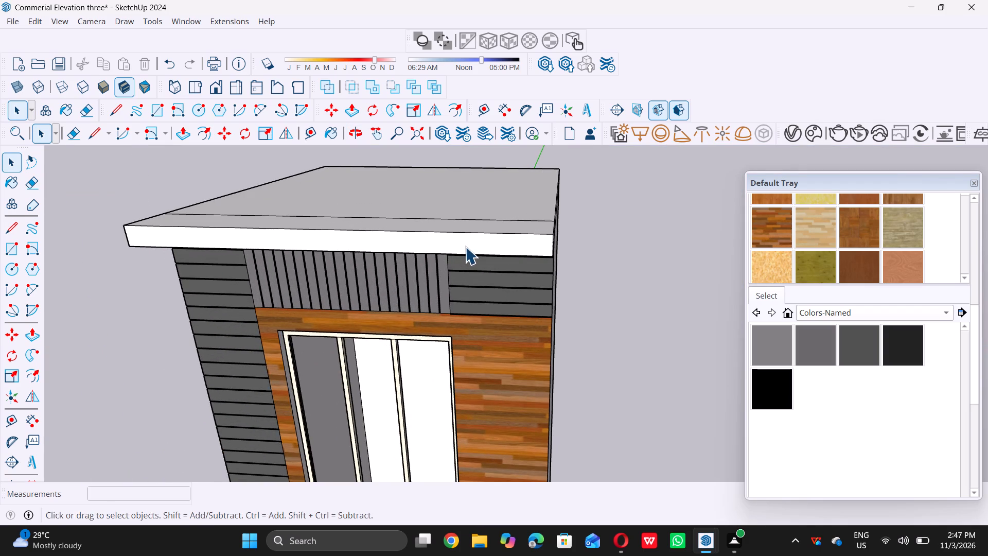
double_click(624, 249)
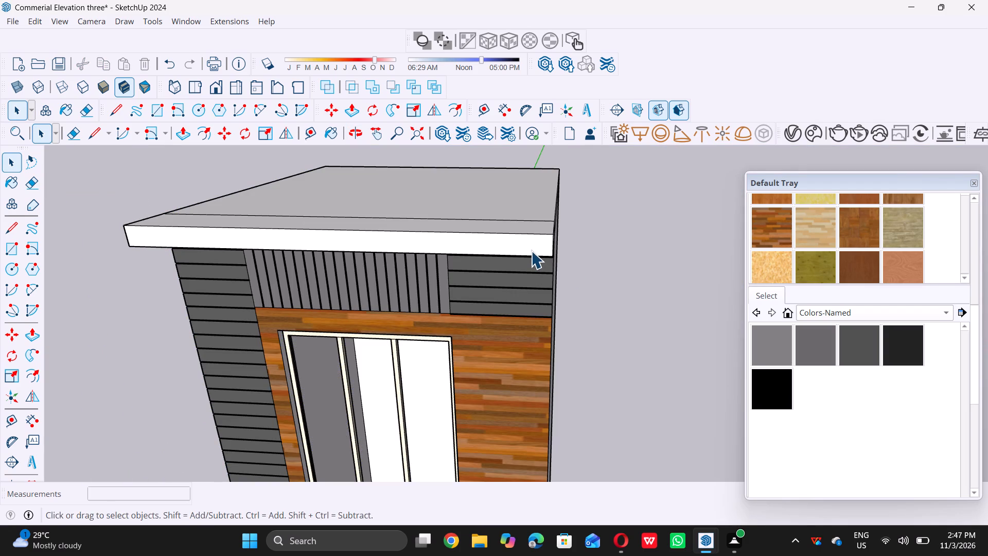
double_click(531, 251)
key("p")
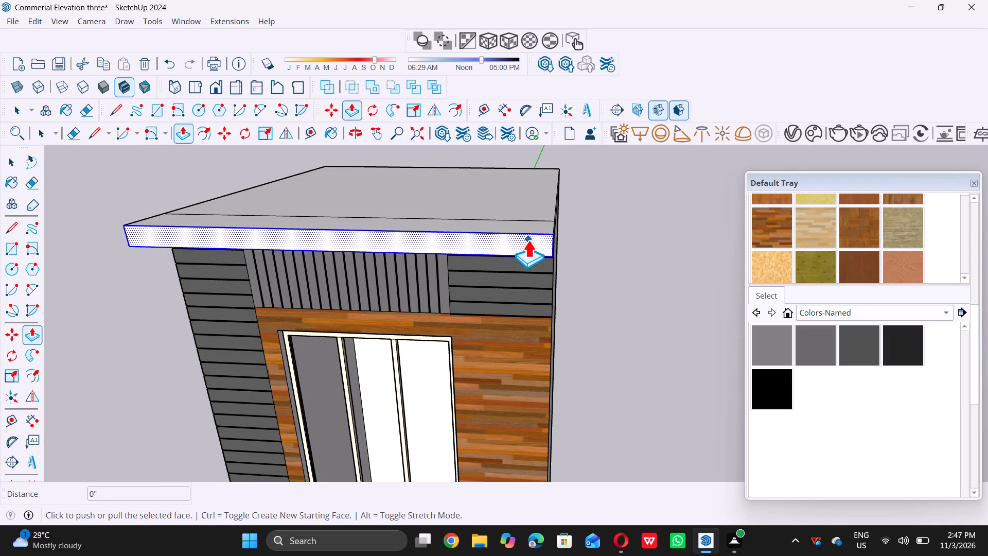
double_click(527, 238)
key("space")
Erase the stray strip lines carried from the vertical cladding onto the underside of the roof overhang.
scroll(525, 243, "down", 6)
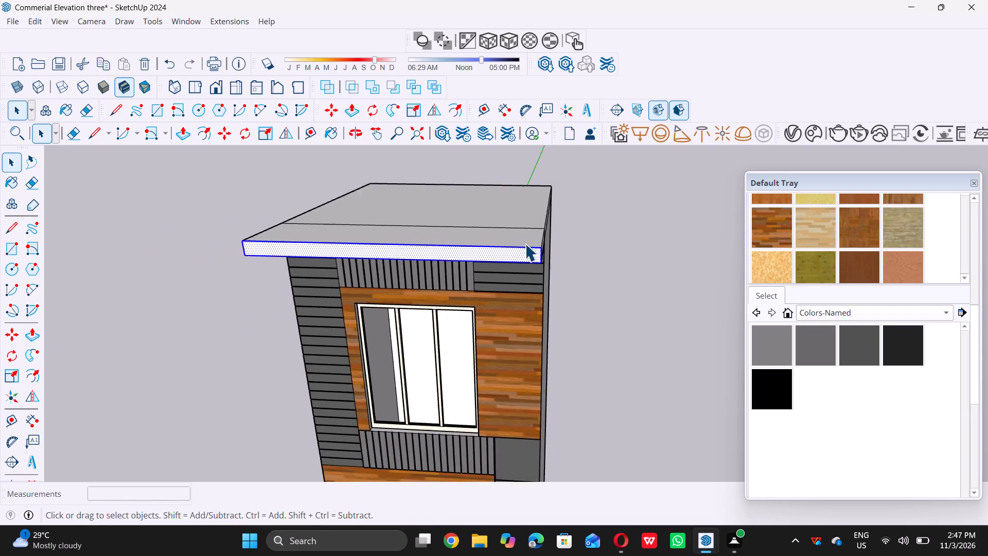
scroll(525, 244, "down", 5)
middle_click_drag(513, 257, 525, 200)
middle_click(525, 197)
middle_click_drag(483, 237, 499, 185)
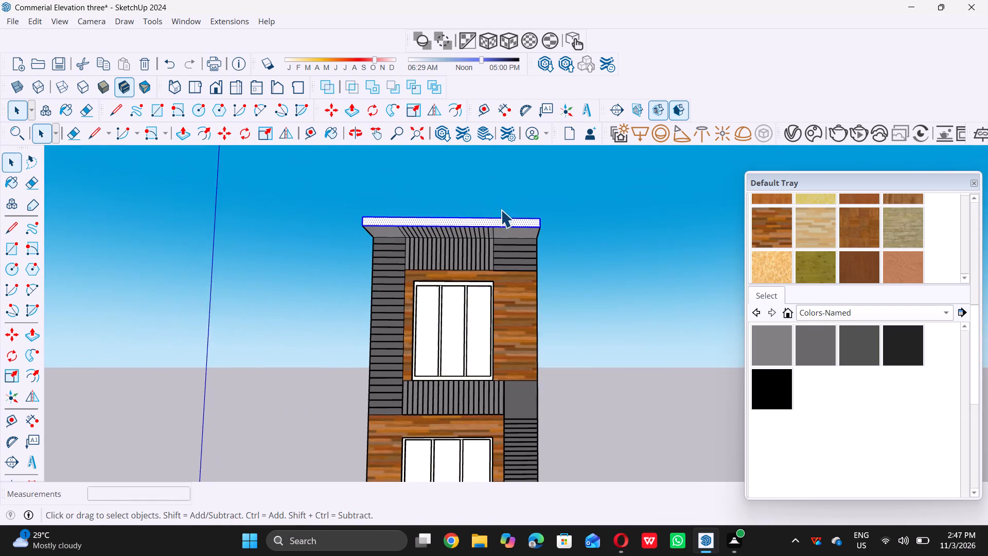
middle_click_drag(497, 216, 499, 204)
scroll(499, 204, "up", 1)
double_click(508, 197)
middle_click_drag(424, 250, 440, 213)
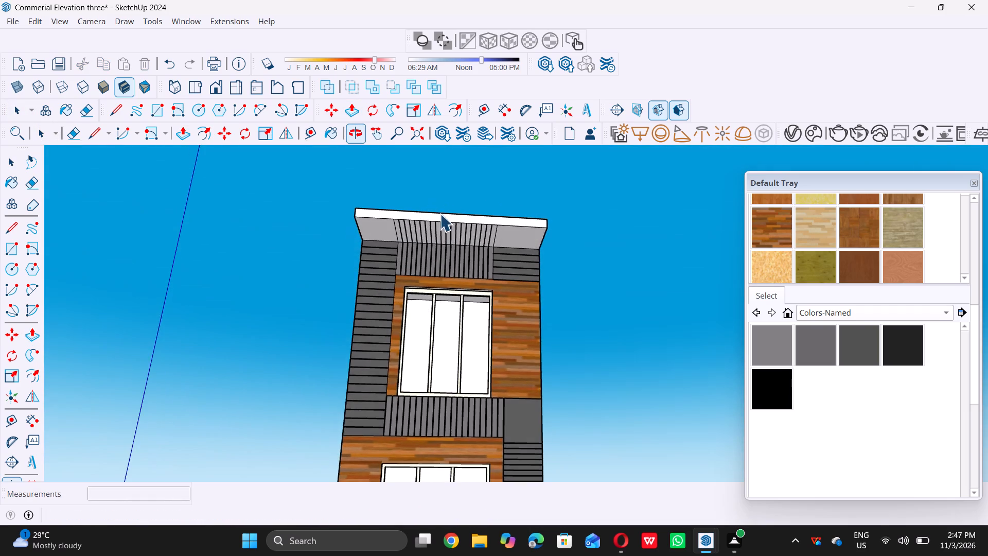
scroll(441, 217, "up", 8)
key("e")
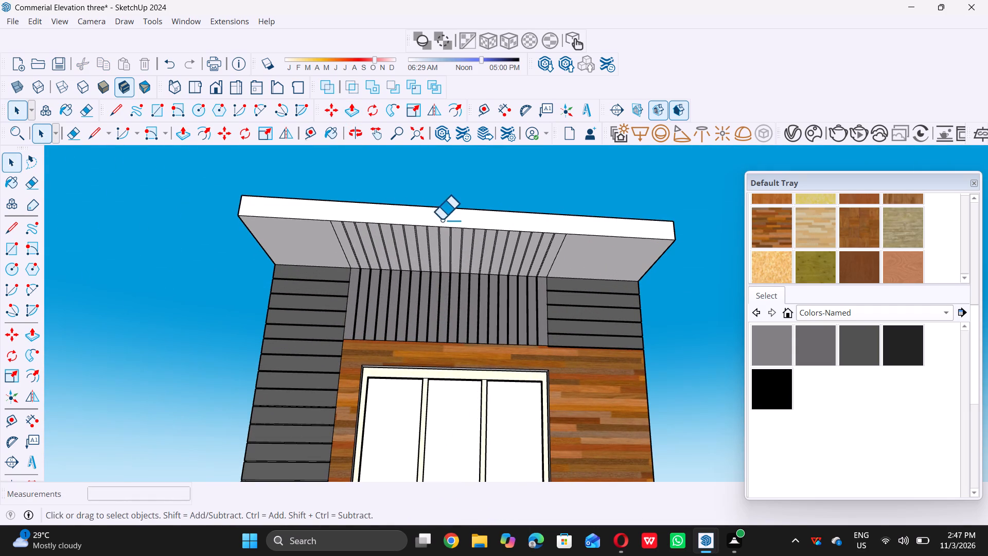
scroll(435, 236, "up", 5)
left_click(261, 262)
left_click_drag(272, 260, 276, 259)
left_click(276, 259)
left_click_drag(280, 258, 369, 258)
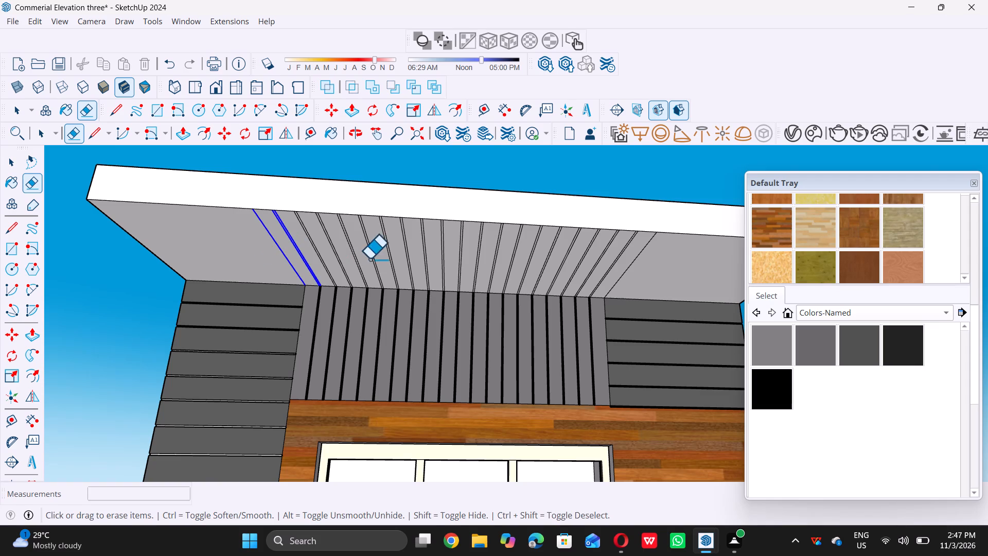
left_click_drag(369, 258, 676, 283)
left_click(676, 283)
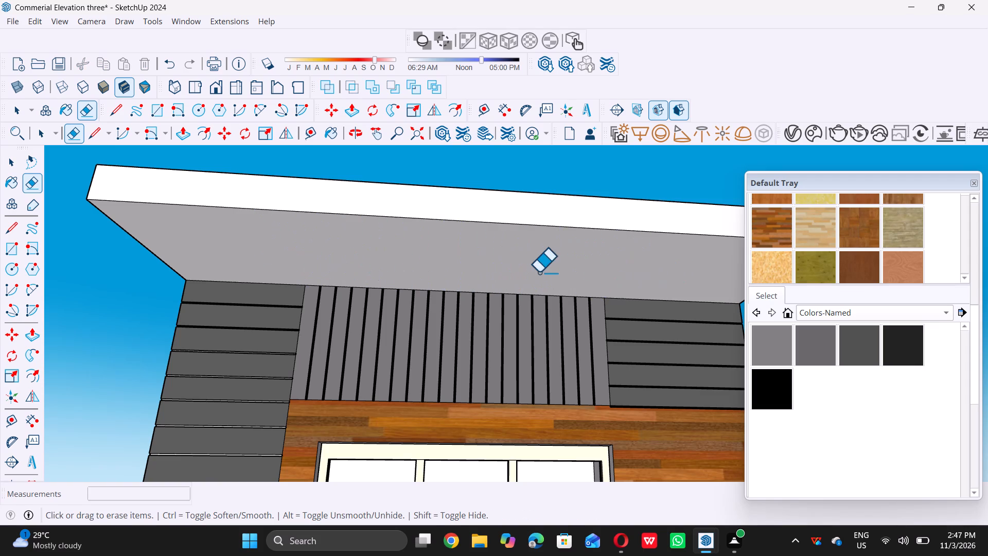
key("space")
Examine the cleaned overhang and the whole front elevation from below and from a distance.
scroll(413, 253, "down", 18)
middle_click_drag(390, 253, 390, 250)
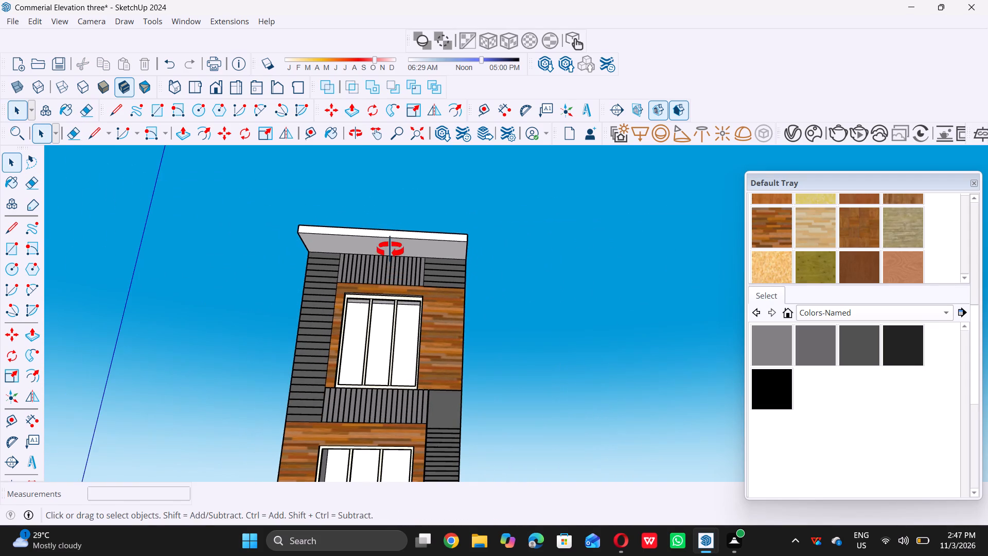
middle_click_drag(390, 250, 390, 248)
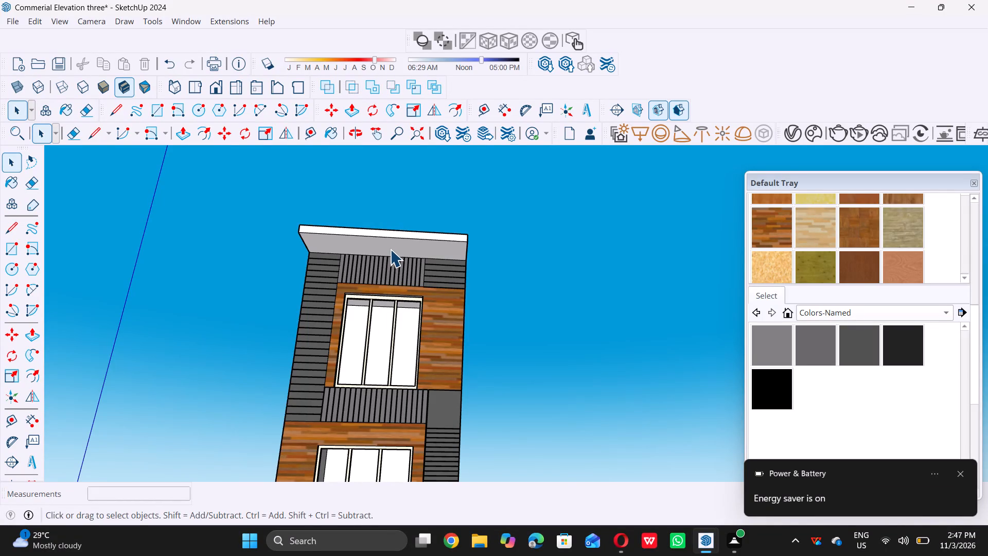
scroll(390, 250, "down", 12)
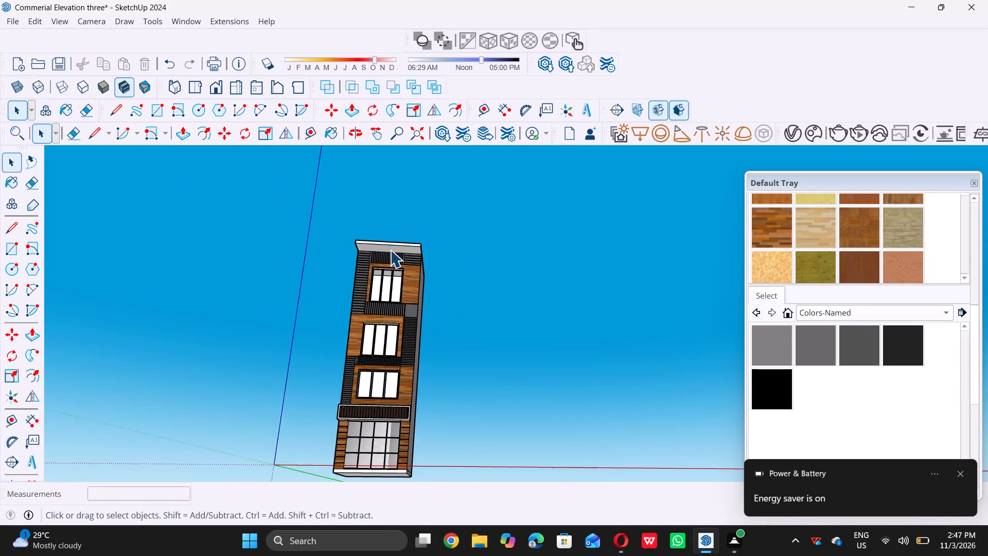
scroll(390, 250, "down", 4)
middle_click_drag(378, 294, 378, 346)
scroll(378, 346, "up", 1)
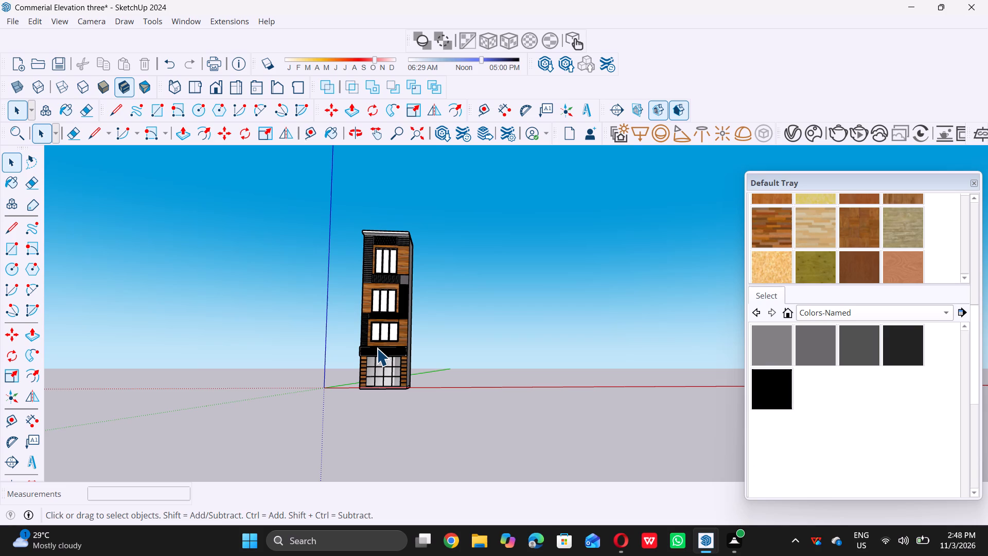
scroll(369, 271, "down", 10)
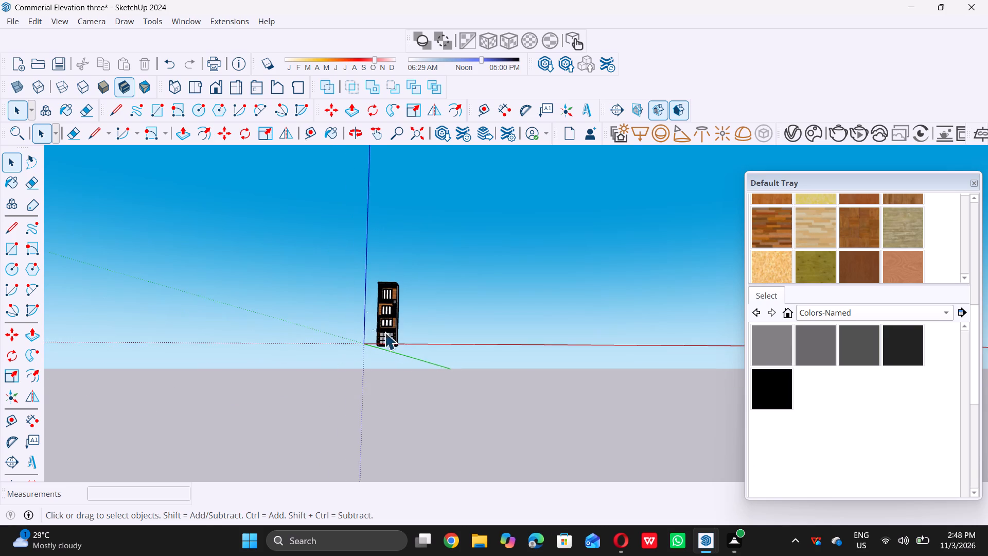
middle_click_drag(353, 280, 389, 242)
scroll(380, 259, "up", 7)
scroll(384, 307, "up", 4)
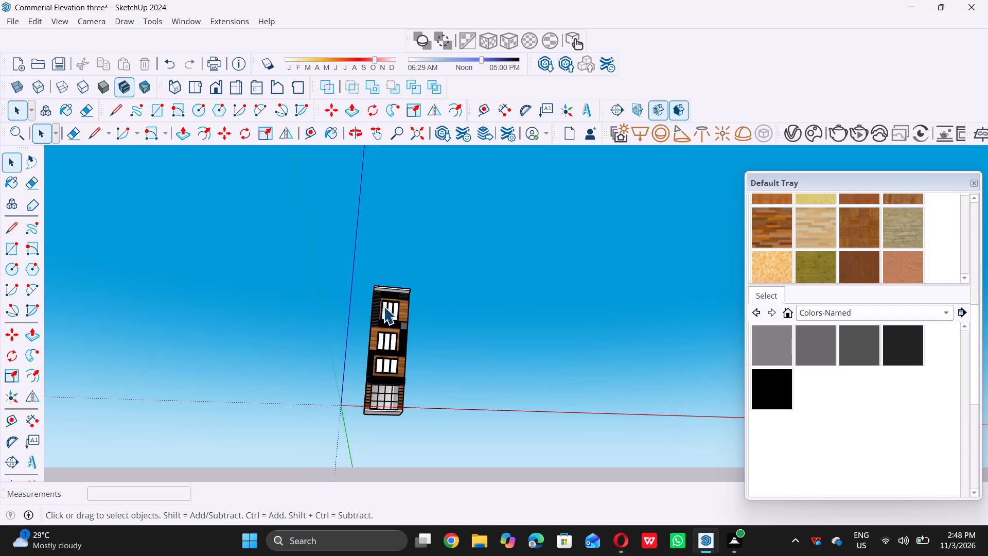
scroll(414, 290, "up", 7)
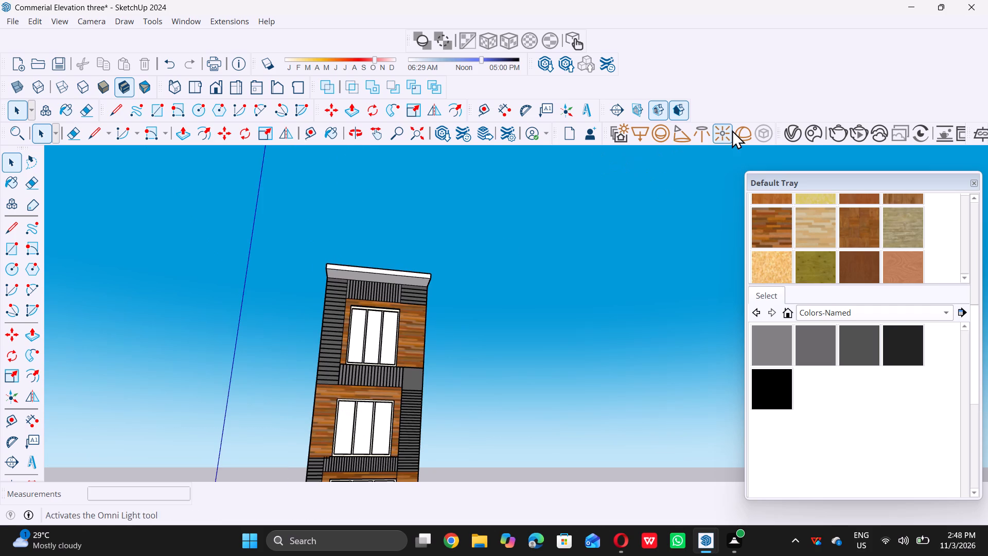
Open the V-Ray Asset Editor with its material library expanded and browse the materials in Cosmos.
left_click(796, 135)
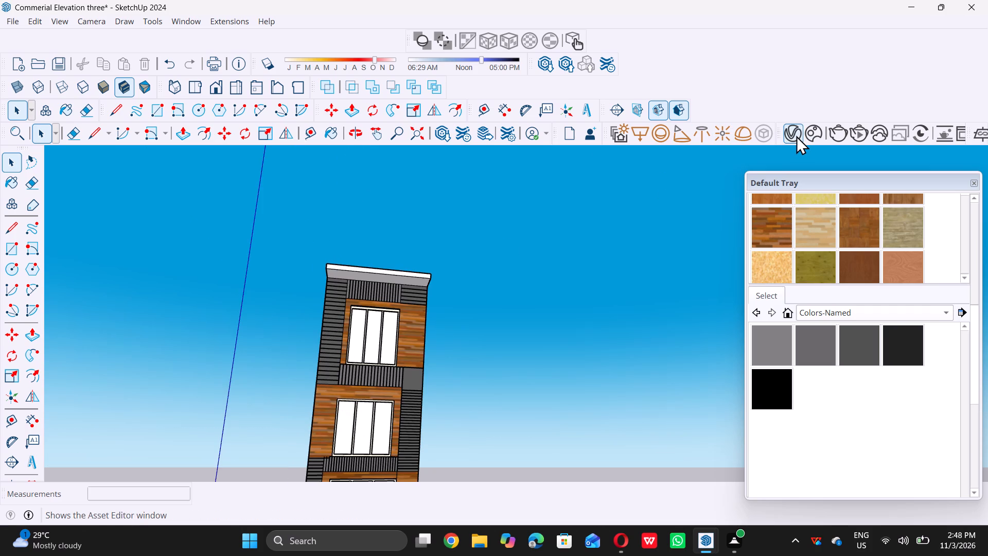
left_click(796, 135)
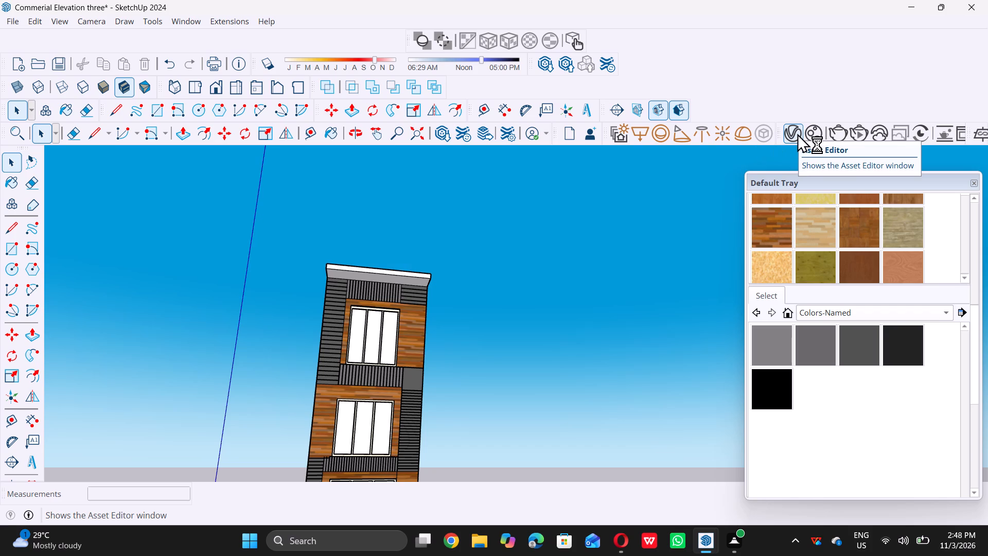
triple_click(797, 132)
double_click(797, 132)
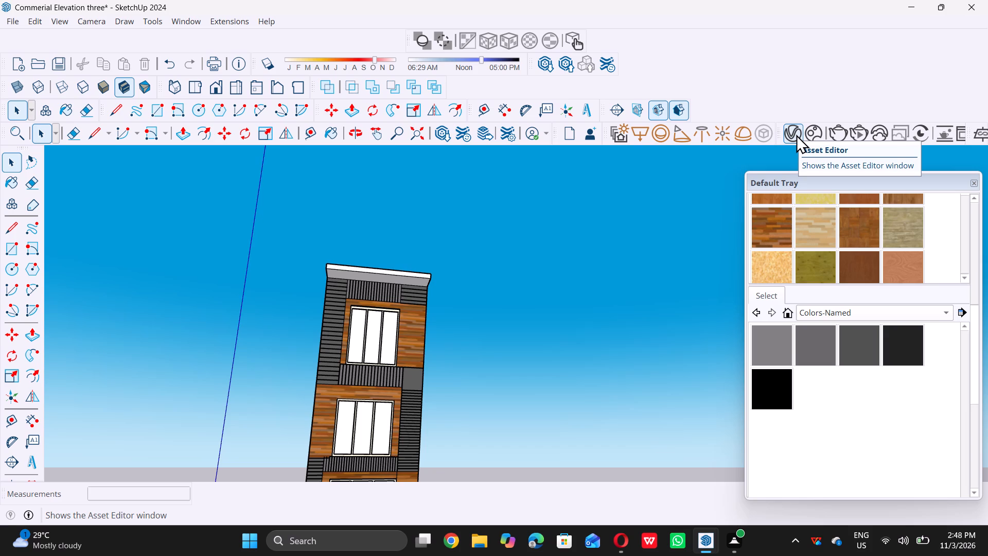
left_click(786, 131)
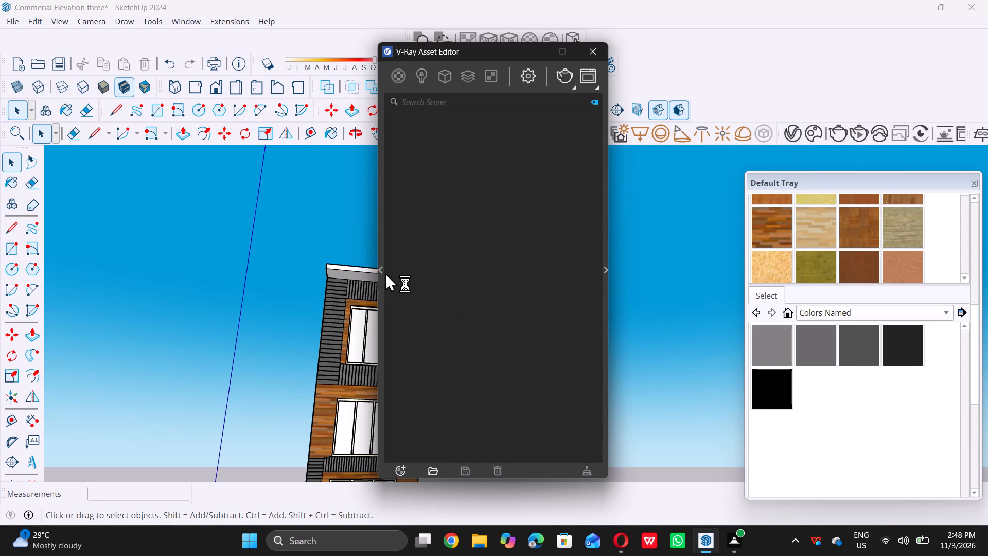
triple_click(381, 269)
double_click(328, 133)
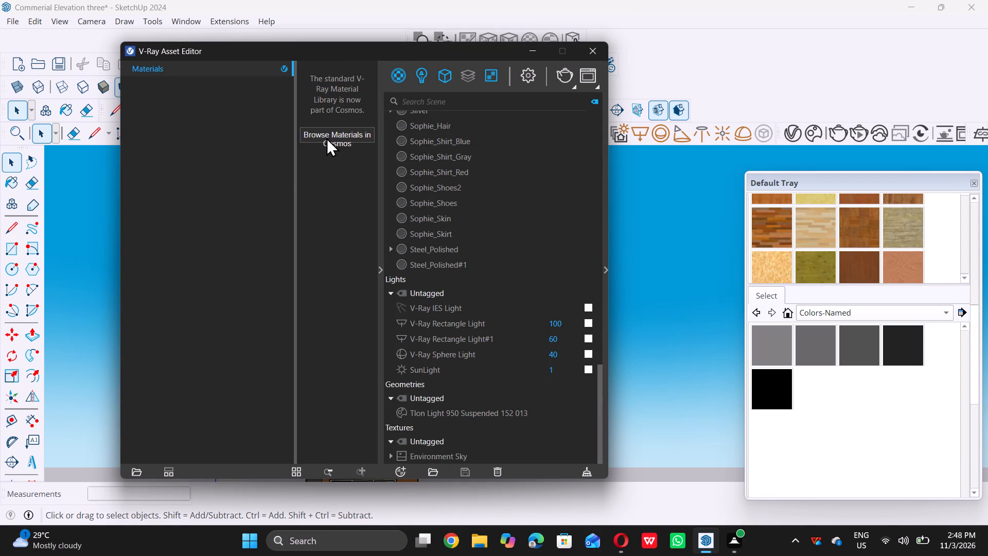
left_click(332, 134)
double_click(332, 132)
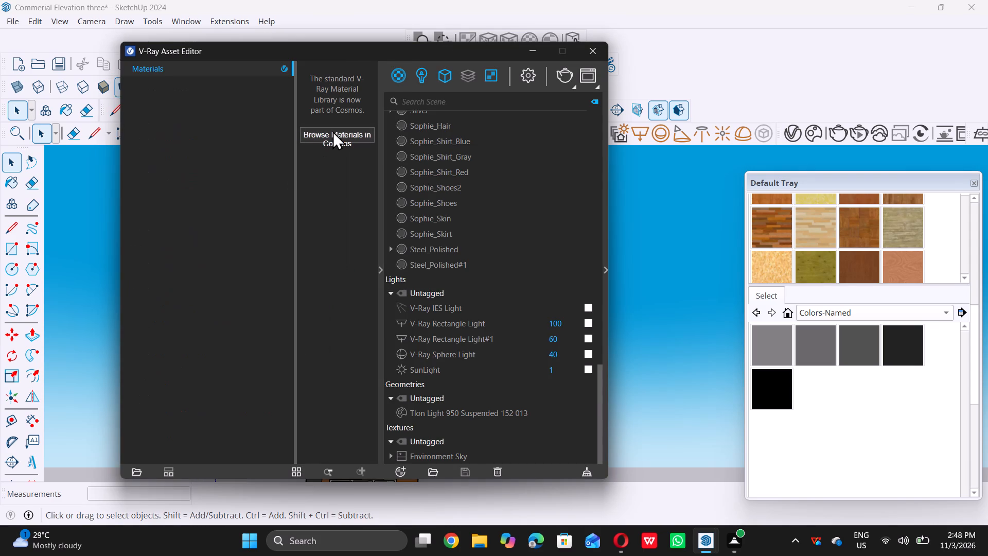
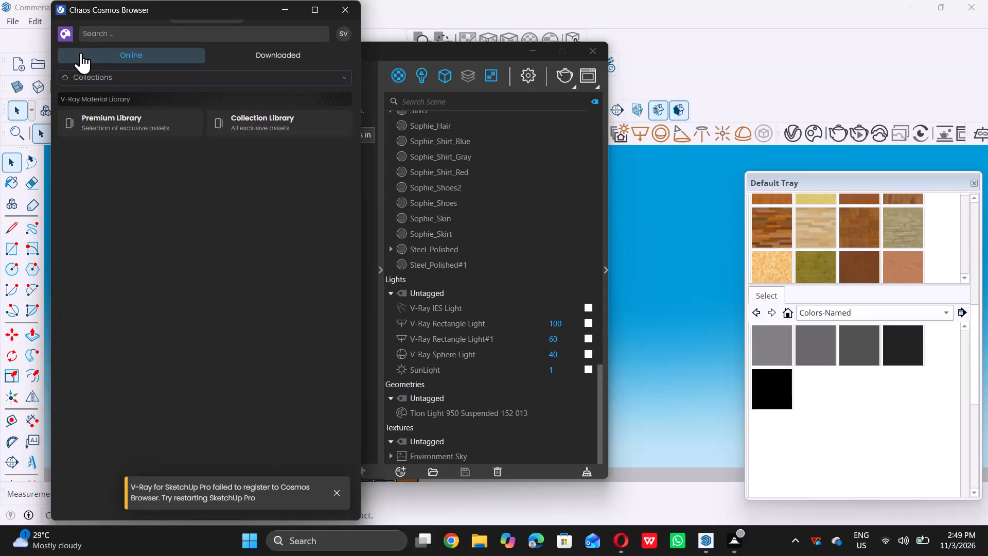
Return to the Cosmos home page and search the online library for lights.
triple_click(64, 29)
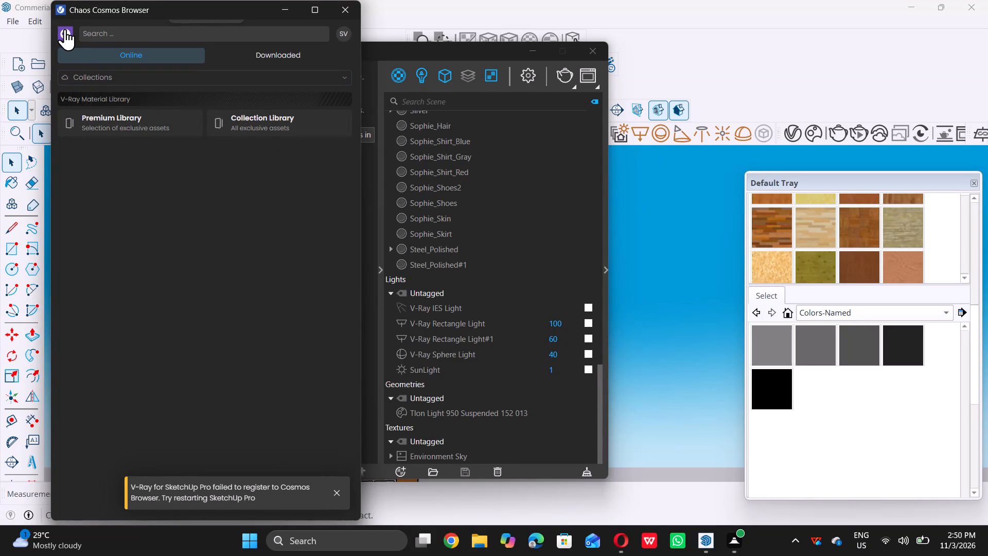
double_click(107, 74)
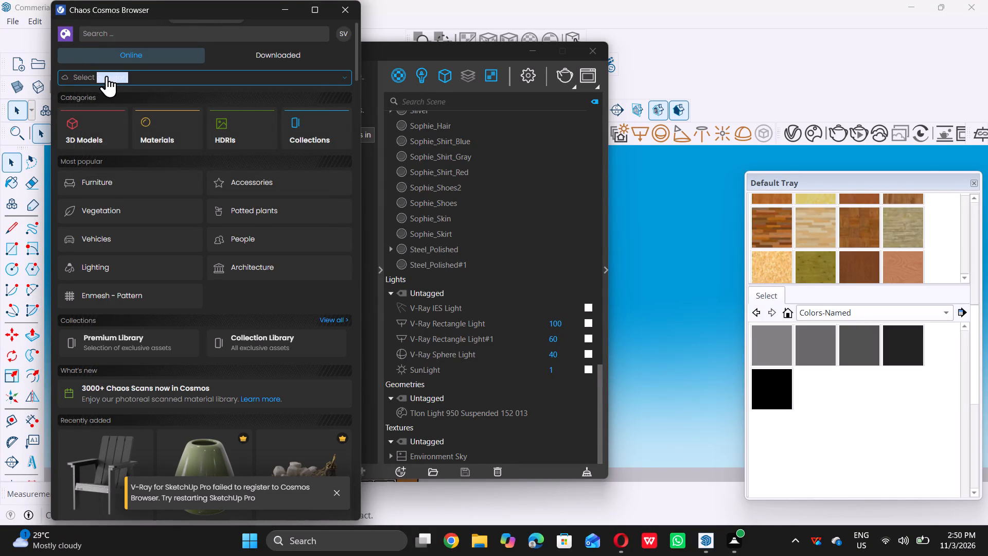
double_click(149, 77)
double_click(149, 77)
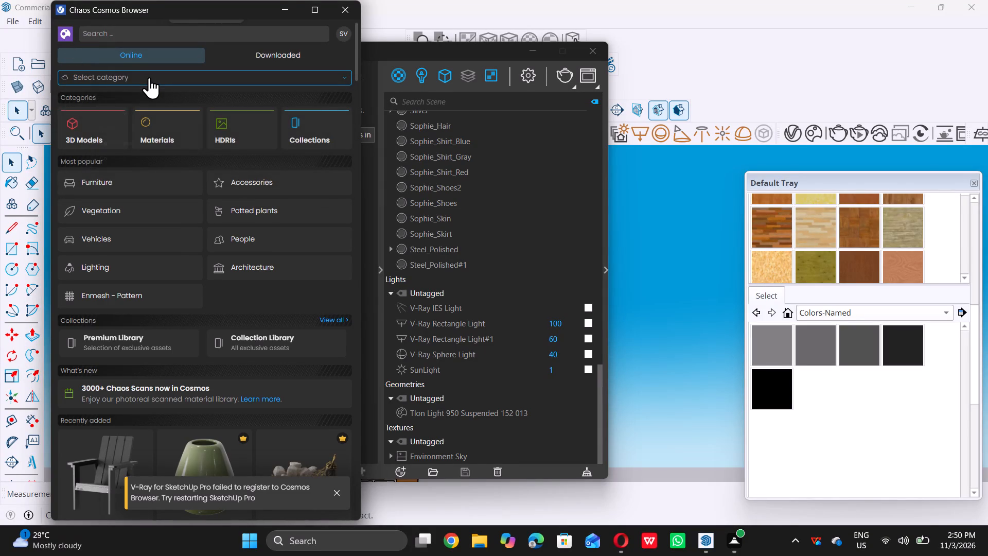
double_click(149, 77)
left_click(148, 77)
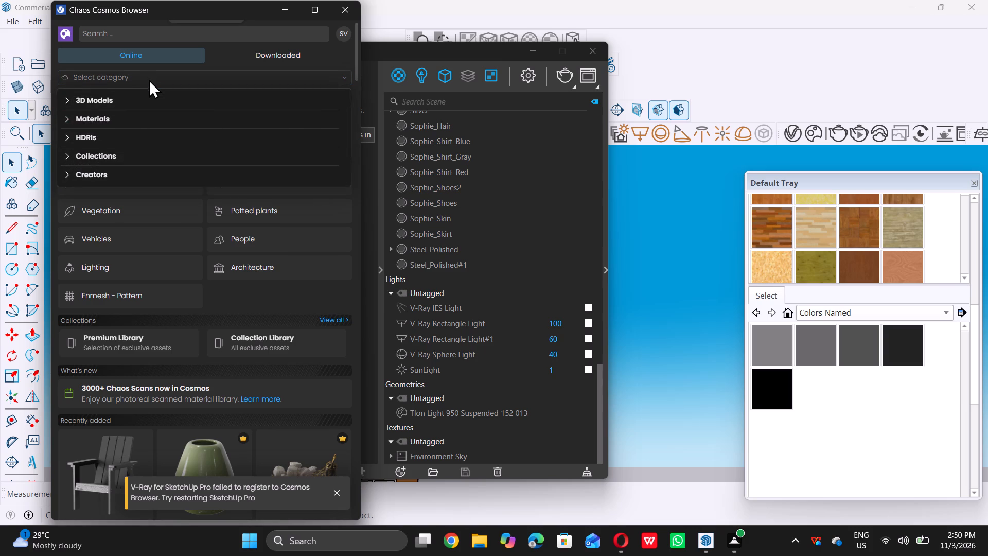
type("li")
double_click(130, 73)
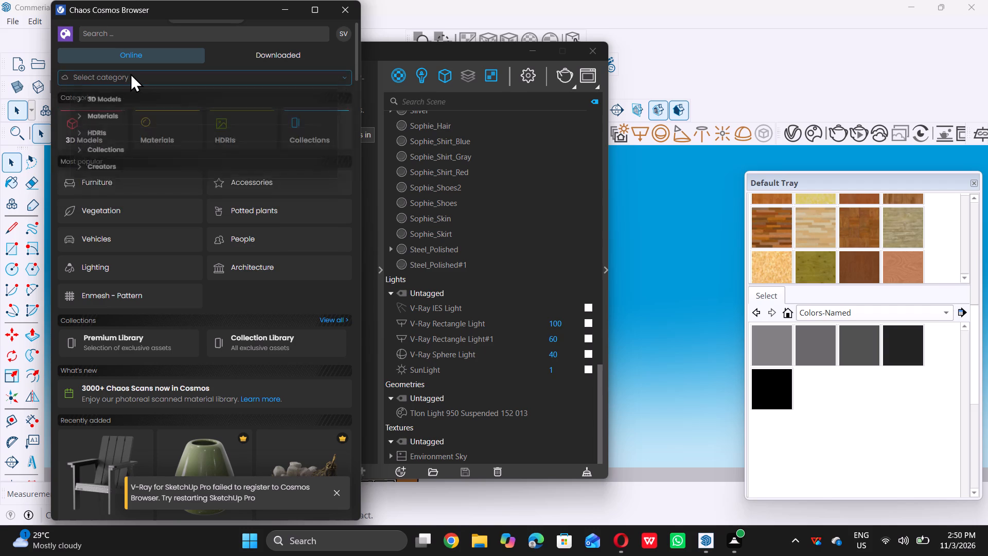
triple_click(131, 75)
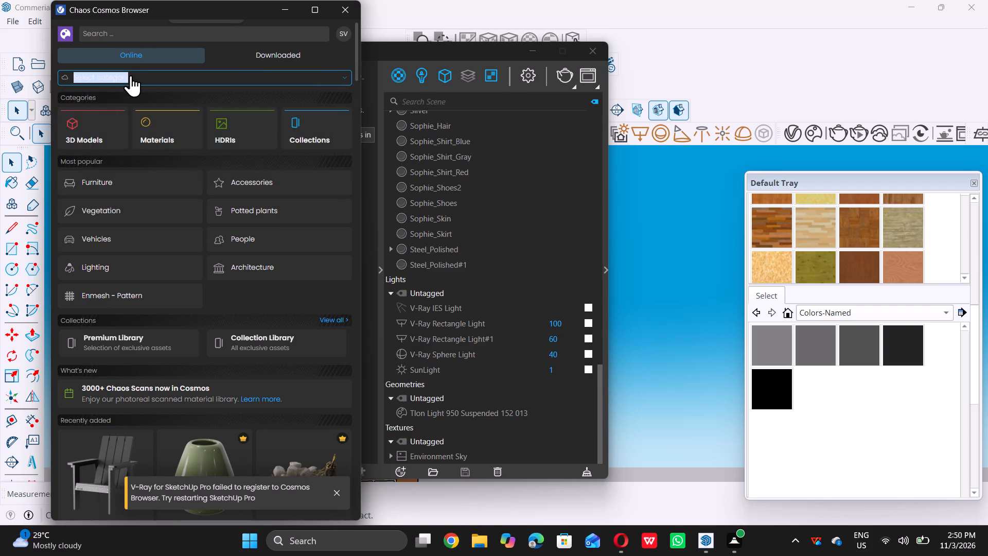
double_click(135, 32)
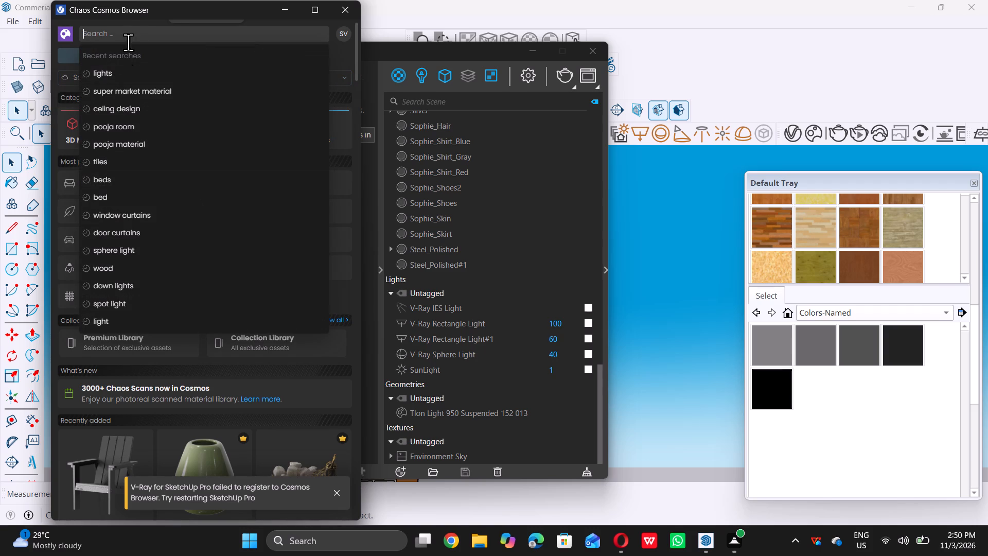
double_click(112, 67)
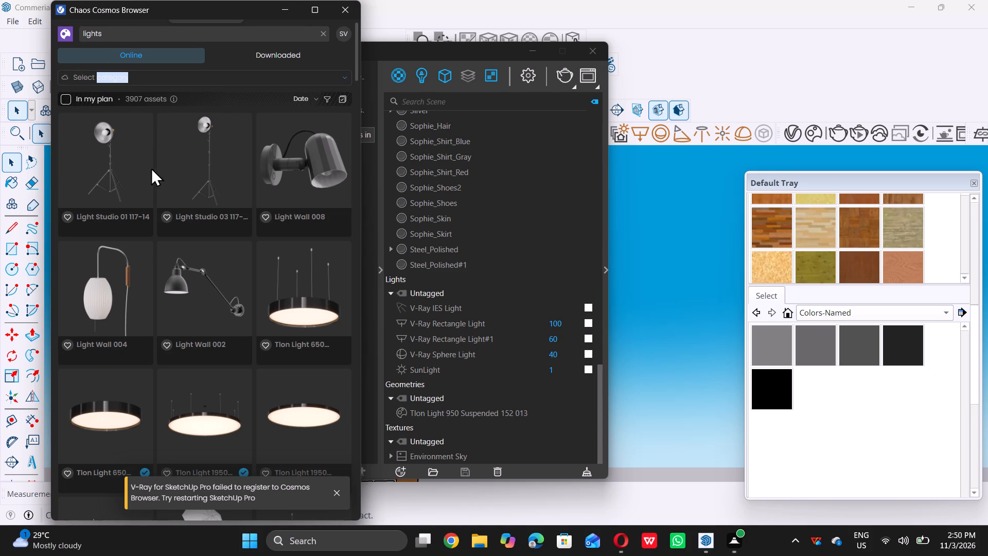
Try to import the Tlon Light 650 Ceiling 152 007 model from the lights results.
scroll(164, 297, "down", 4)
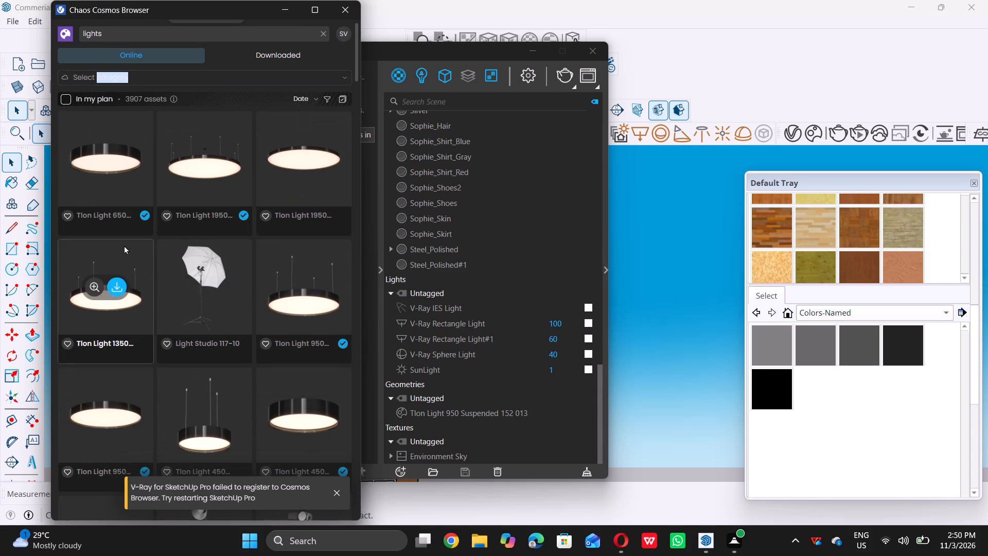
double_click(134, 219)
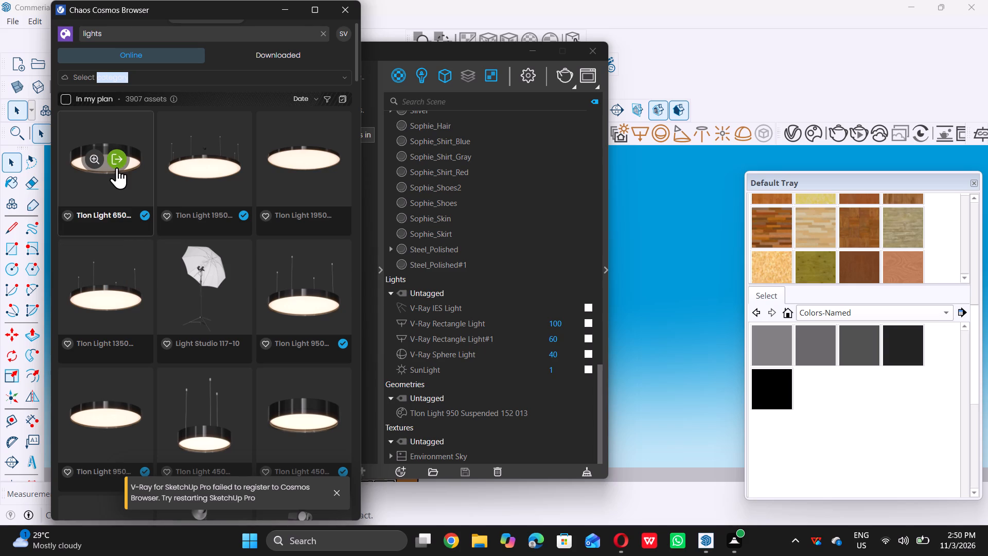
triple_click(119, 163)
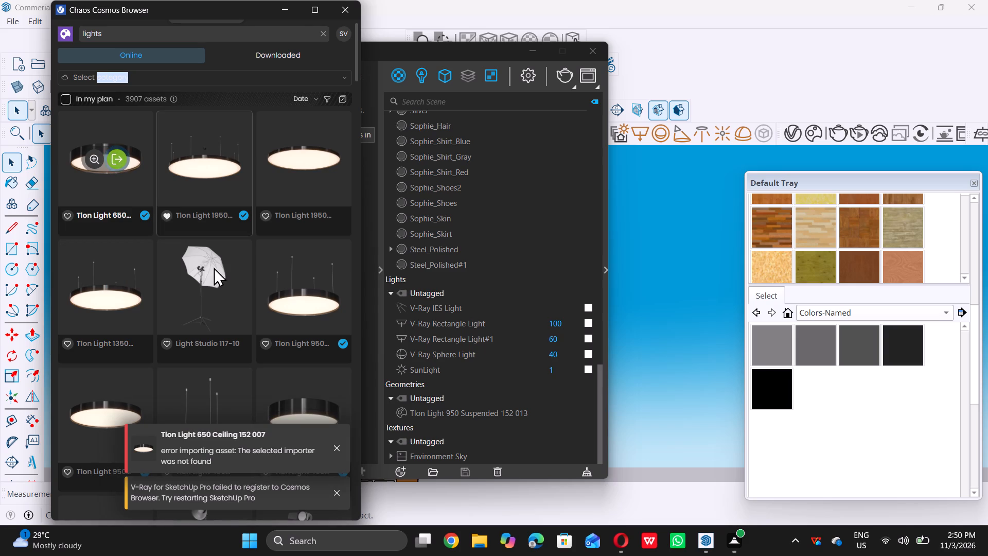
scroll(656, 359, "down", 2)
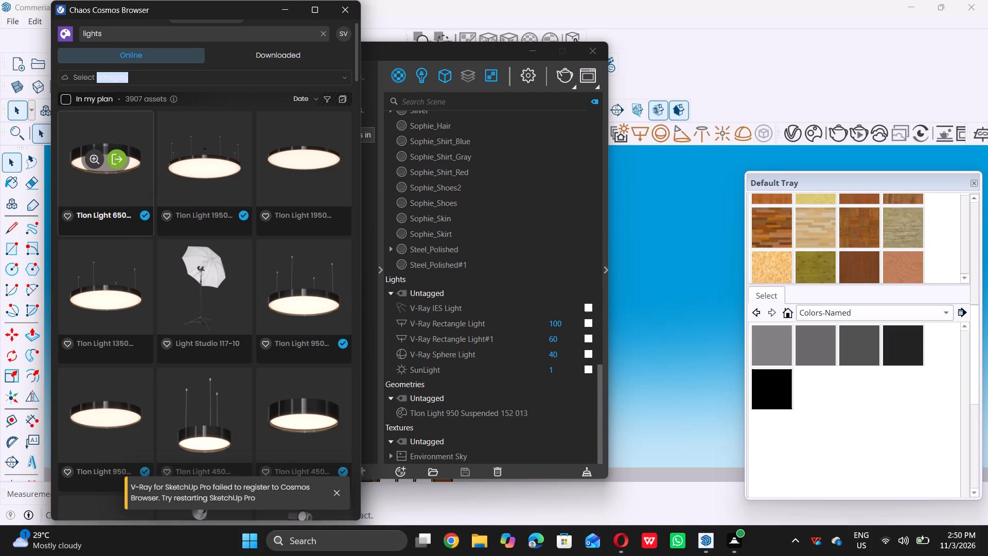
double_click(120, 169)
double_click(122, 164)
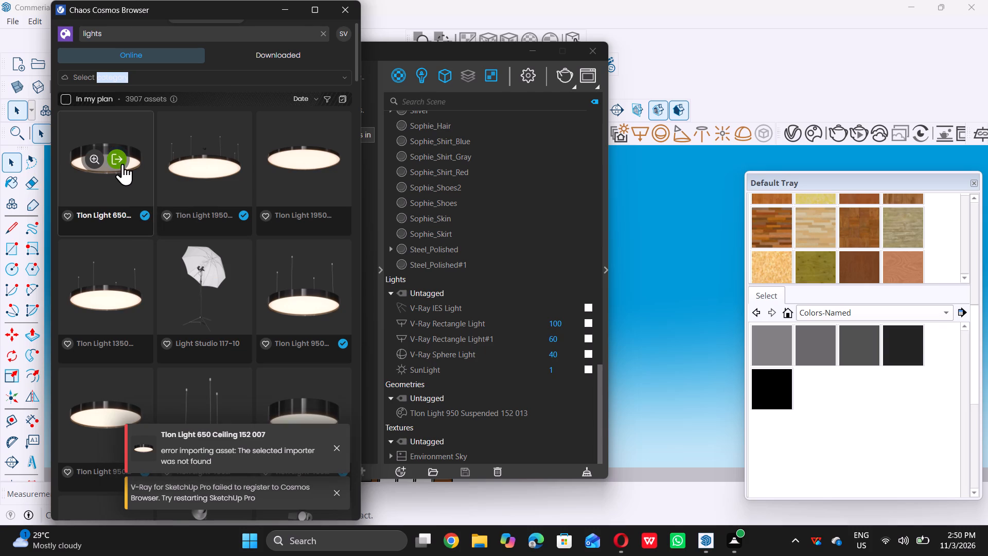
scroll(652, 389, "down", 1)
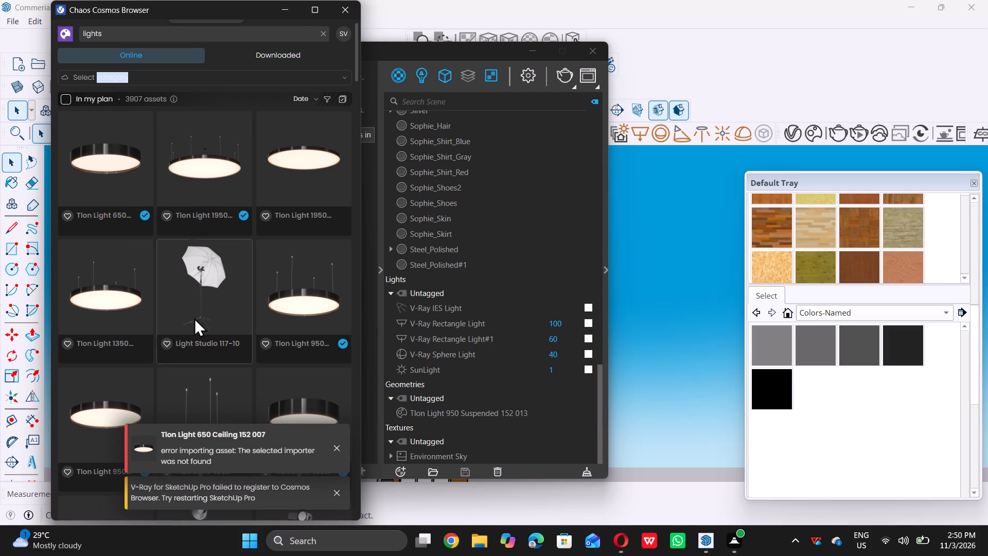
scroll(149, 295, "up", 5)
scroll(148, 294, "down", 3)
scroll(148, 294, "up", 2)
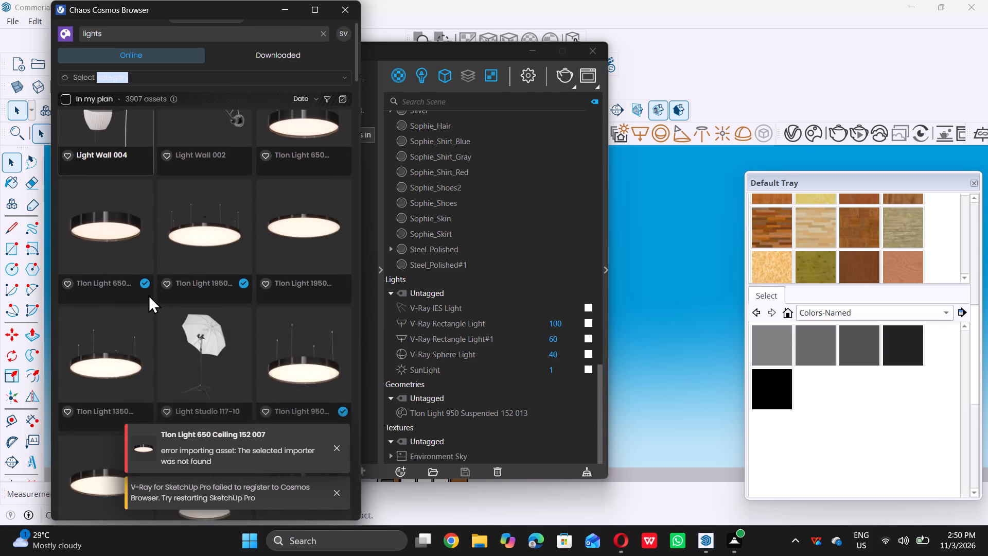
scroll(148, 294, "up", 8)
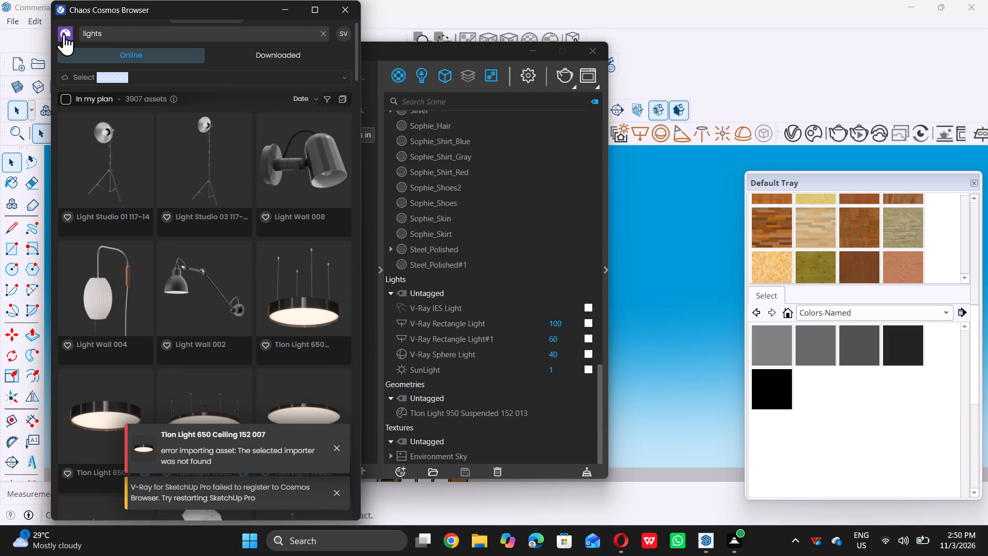
Return to the Cosmos home page and search the online library for lights again.
double_click(65, 32)
double_click(67, 33)
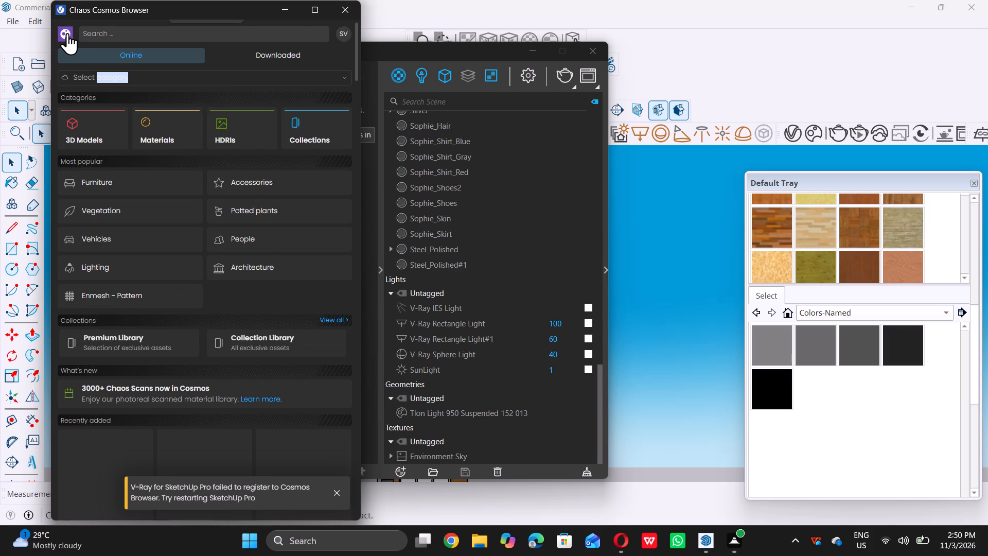
triple_click(67, 33)
triple_click(67, 33)
left_click(67, 33)
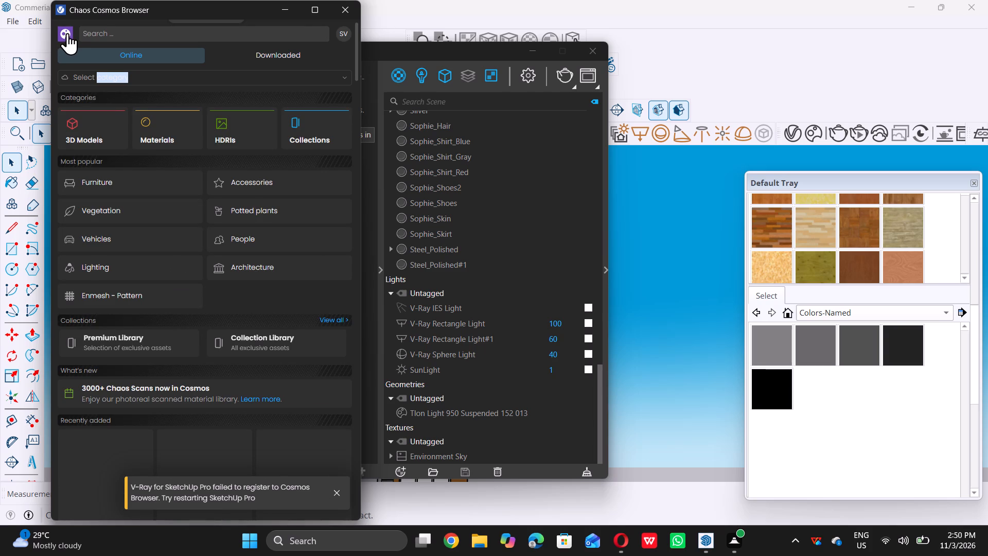
double_click(67, 33)
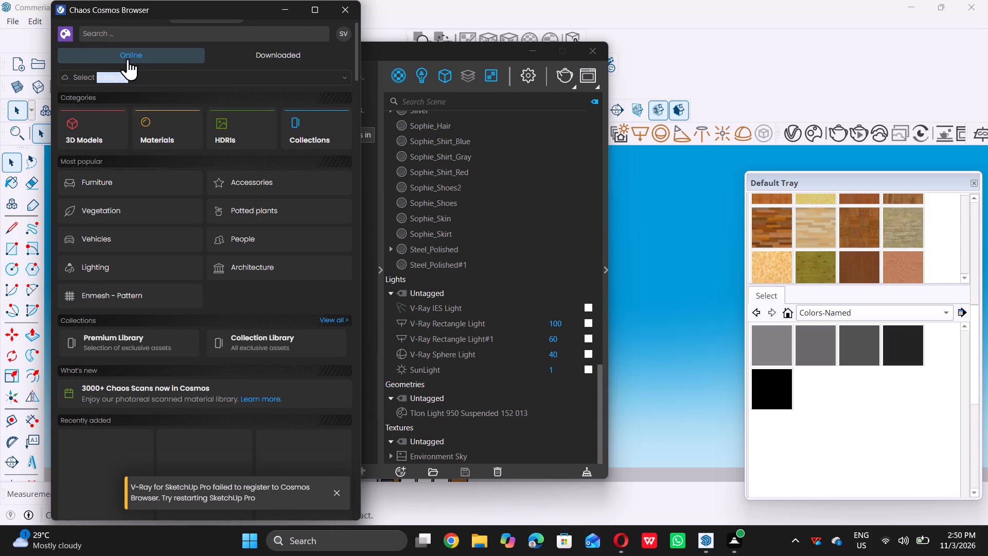
triple_click(132, 54)
left_click(132, 54)
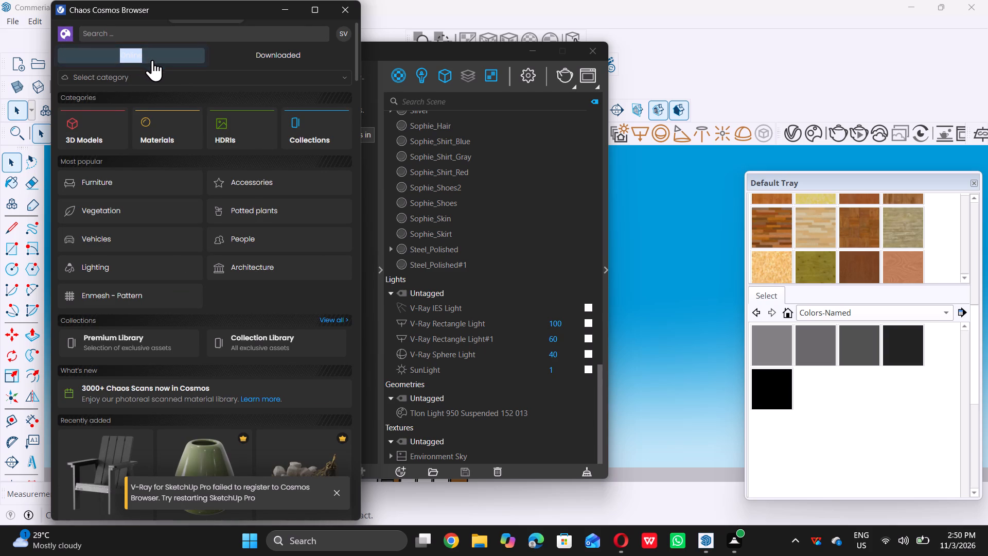
left_click(145, 55)
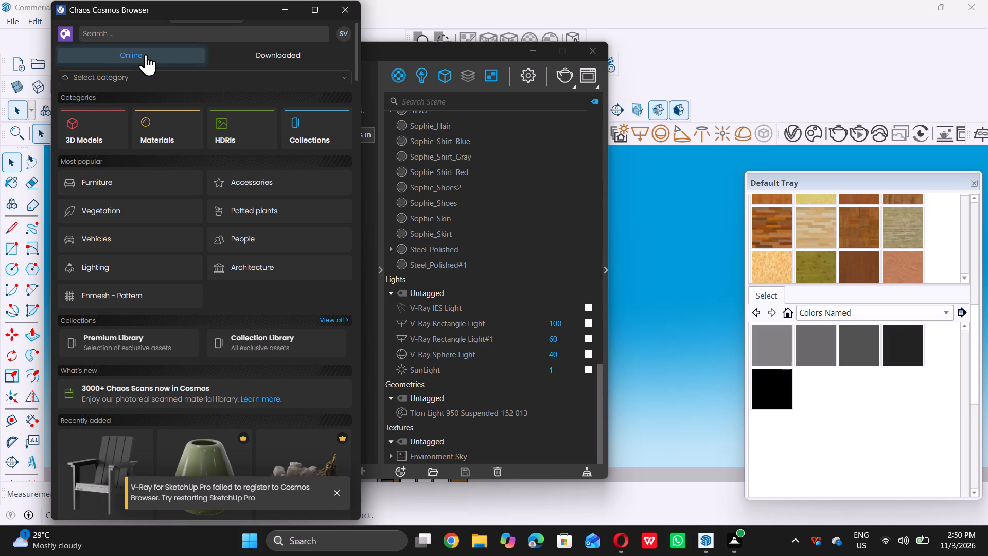
double_click(63, 30)
double_click(105, 73)
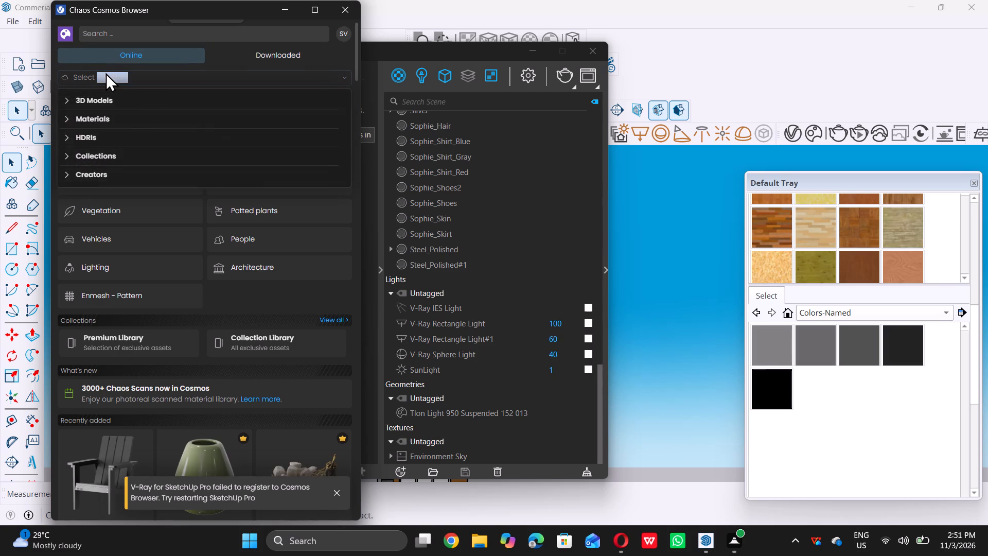
triple_click(143, 74)
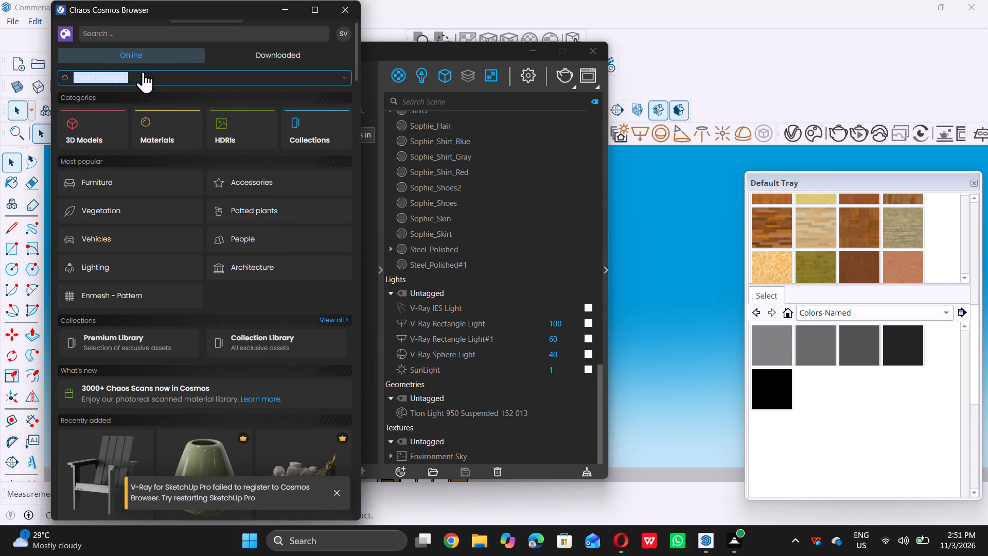
double_click(165, 34)
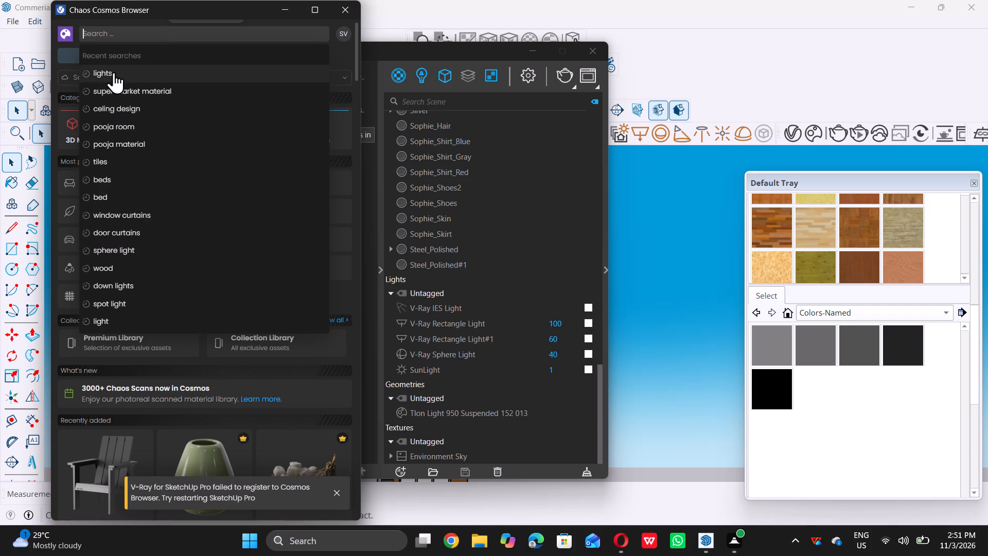
triple_click(113, 70)
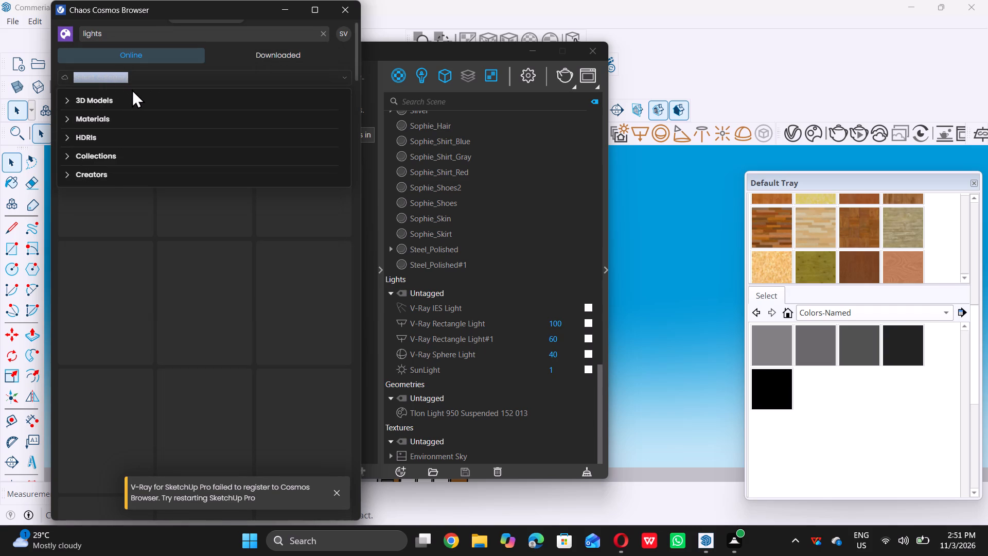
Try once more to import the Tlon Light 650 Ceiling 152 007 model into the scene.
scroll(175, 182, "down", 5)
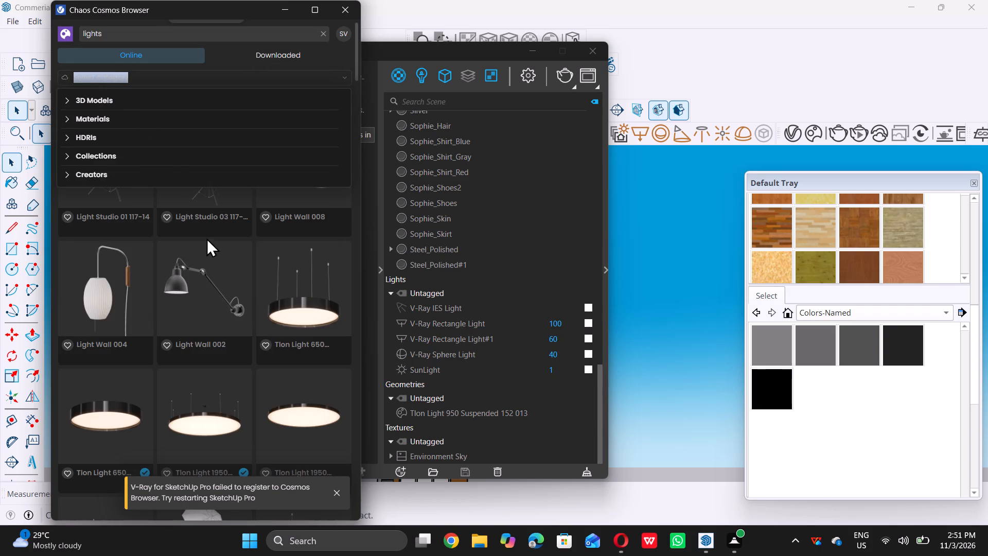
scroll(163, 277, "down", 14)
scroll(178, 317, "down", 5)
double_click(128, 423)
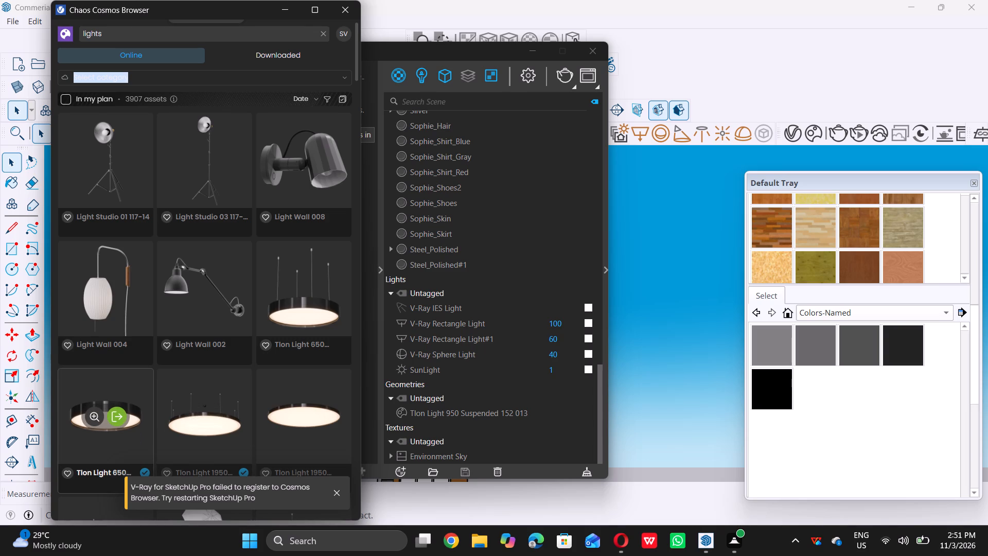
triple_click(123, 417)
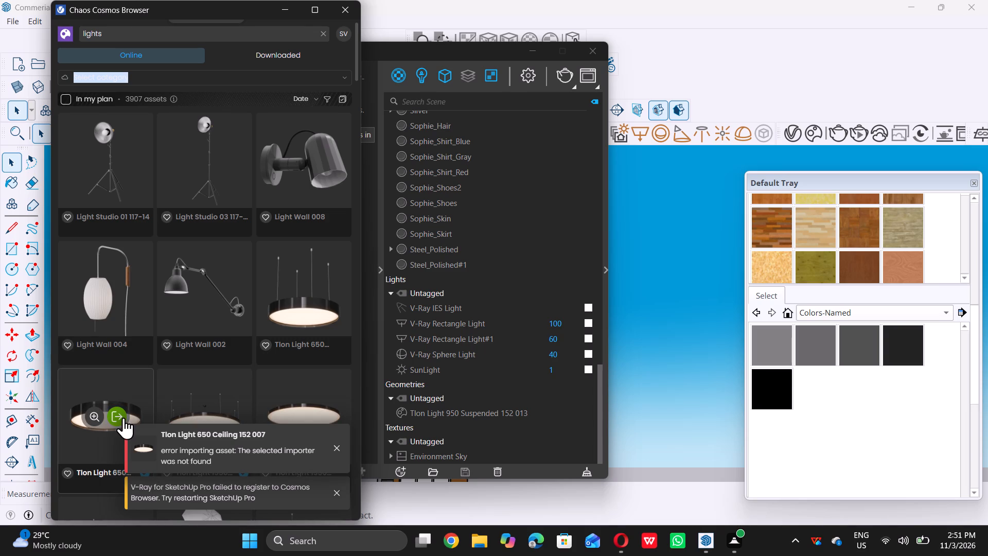
Return Cosmos to its home page and minimize the Cosmos Browser to reveal the V-Ray Asset Editor.
triple_click(65, 34)
left_click(65, 33)
triple_click(65, 33)
left_click(65, 31)
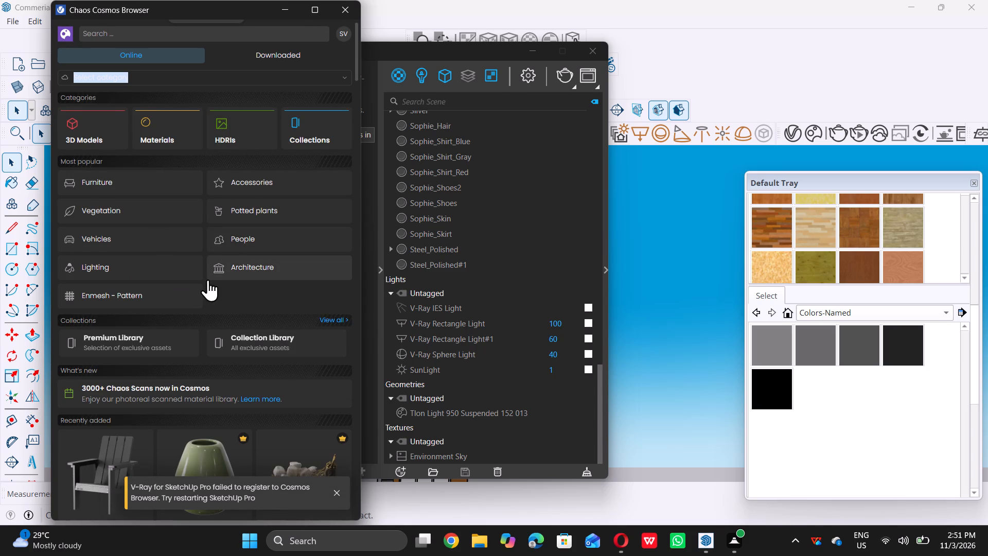
scroll(208, 280, "down", 5)
scroll(208, 280, "up", 17)
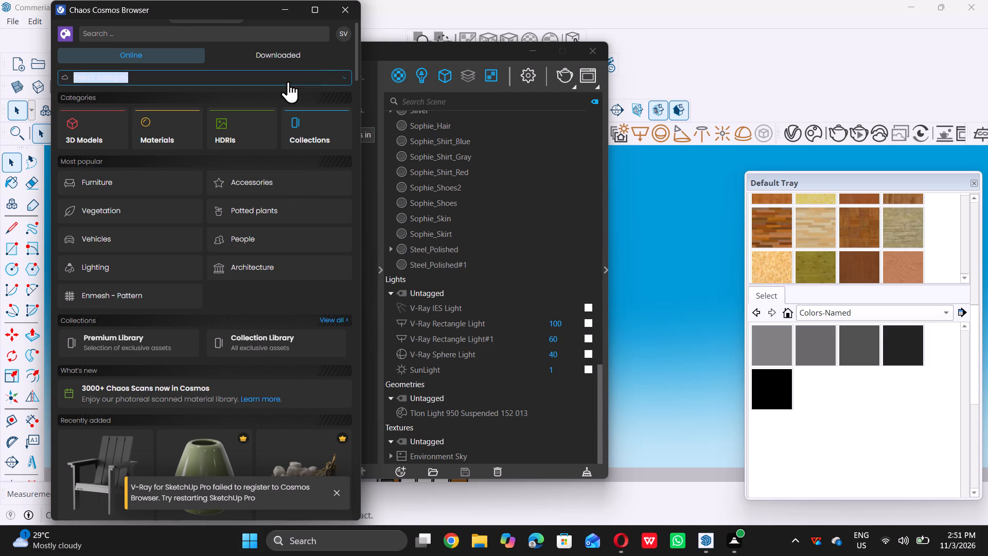
double_click(284, 8)
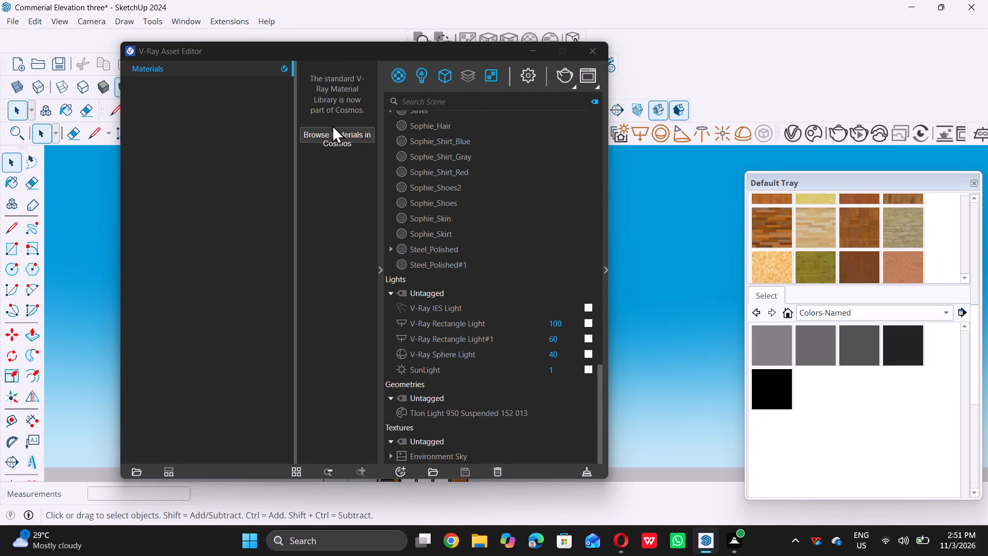
Reopen the Cosmos Browser from the V-Ray material library and search the online library for lights.
triple_click(345, 133)
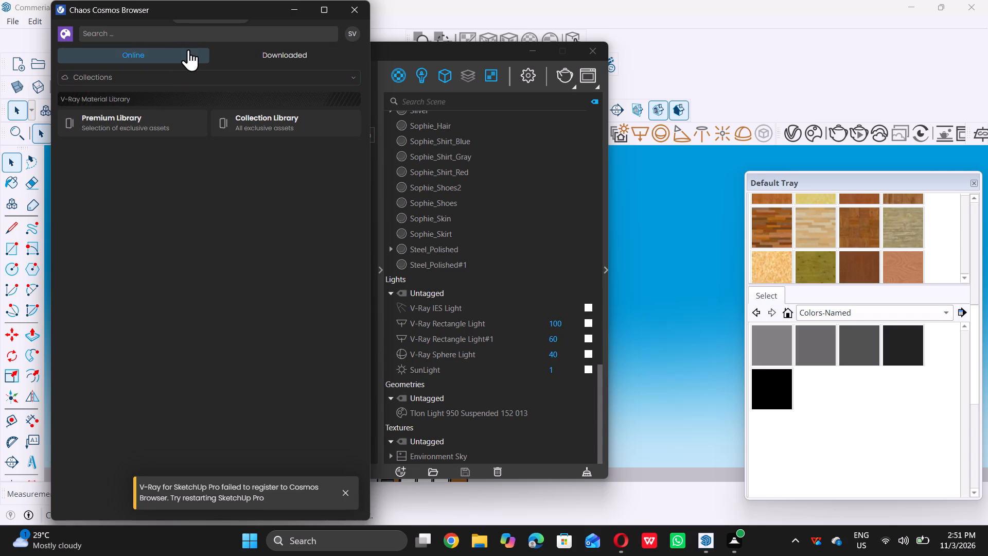
double_click(207, 32)
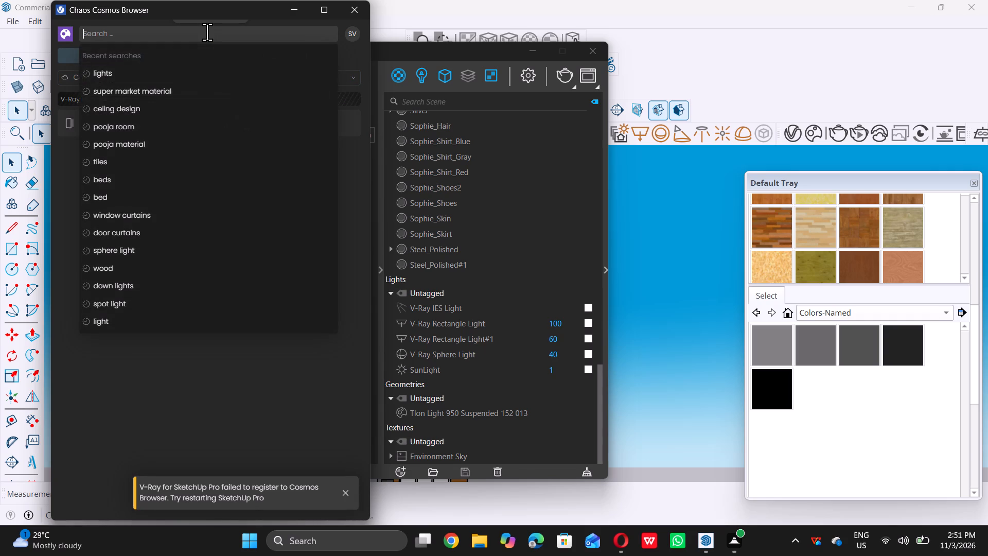
triple_click(99, 71)
triple_click(61, 33)
triple_click(62, 32)
left_click(62, 32)
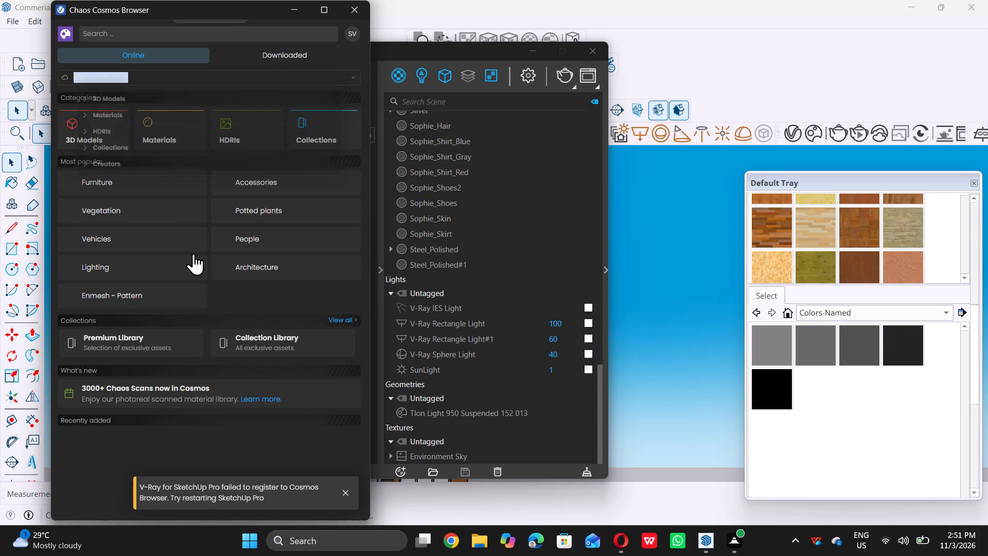
scroll(181, 286, "down", 3)
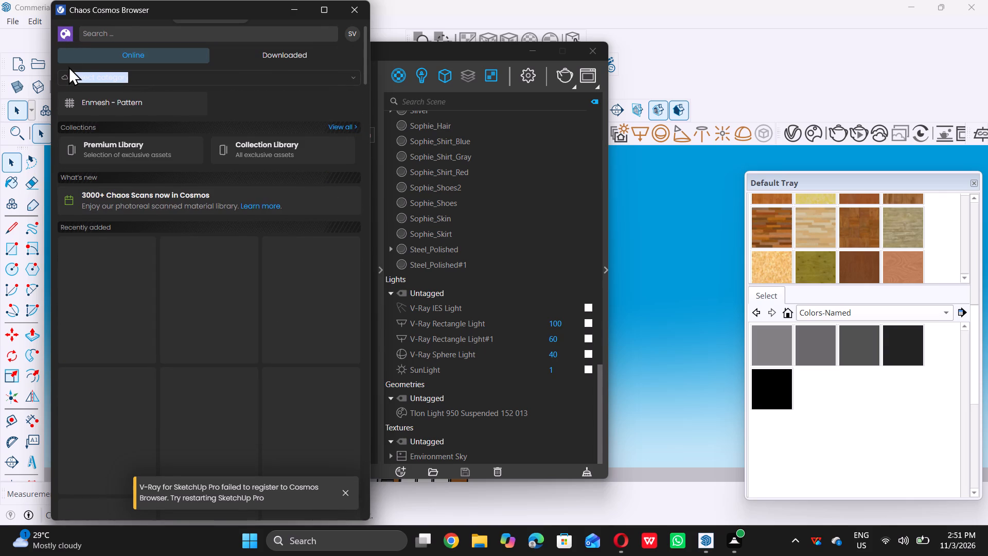
double_click(131, 33)
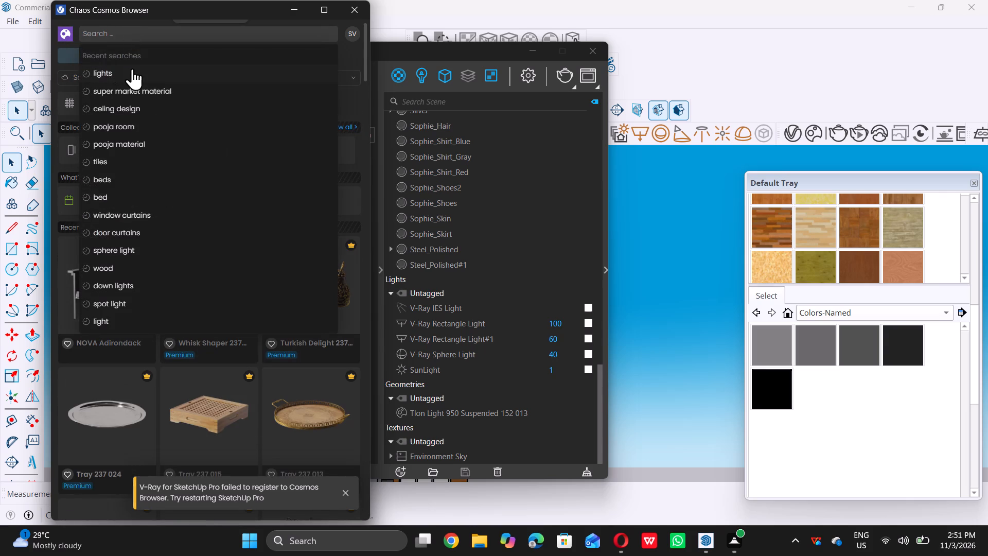
double_click(114, 68)
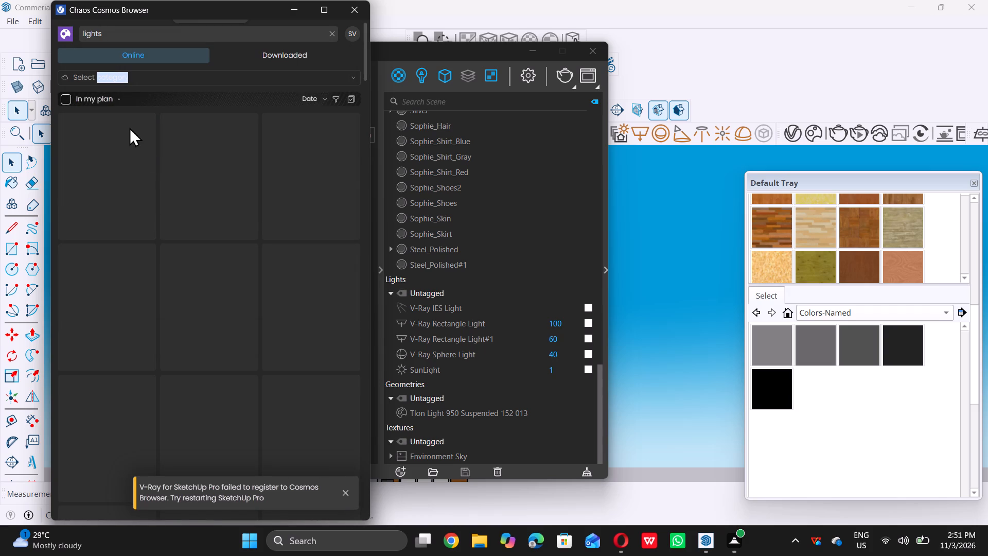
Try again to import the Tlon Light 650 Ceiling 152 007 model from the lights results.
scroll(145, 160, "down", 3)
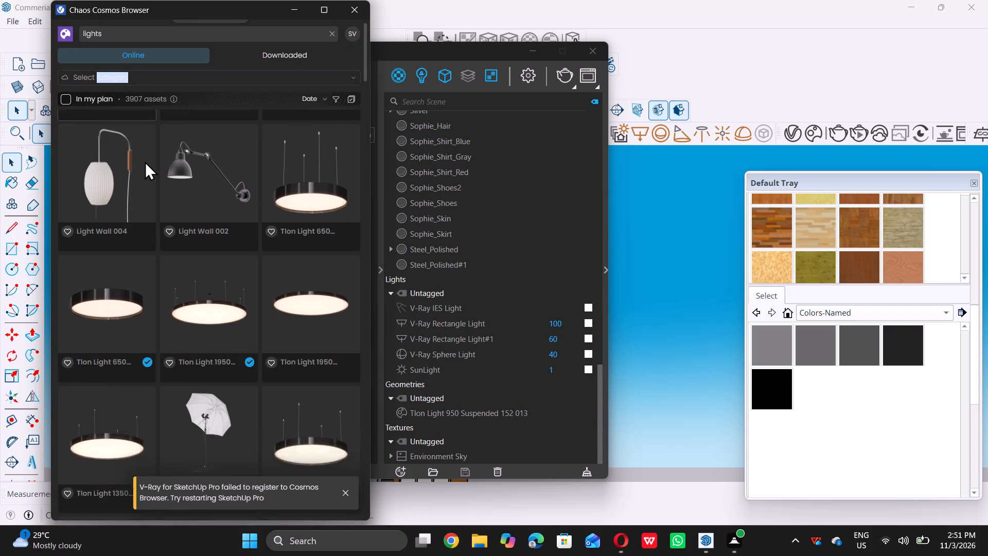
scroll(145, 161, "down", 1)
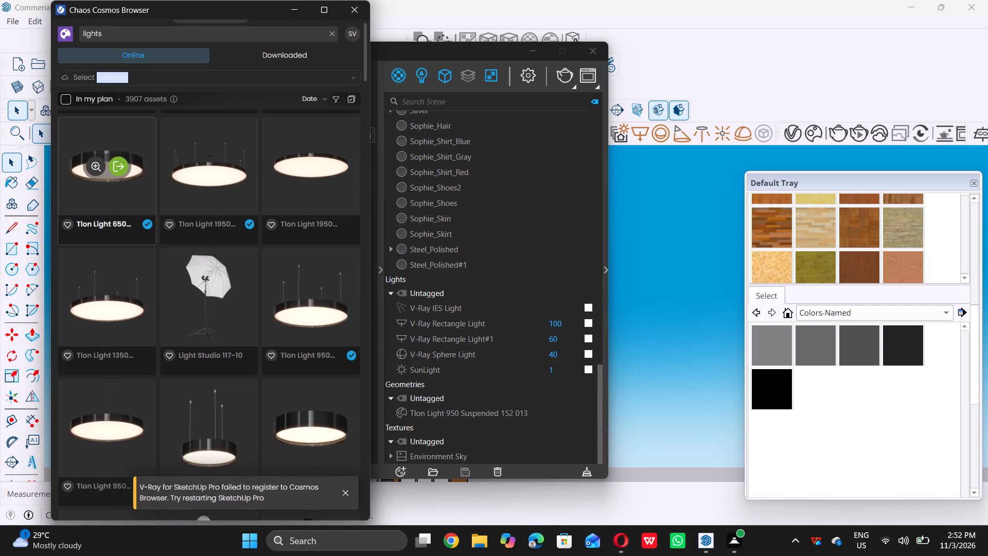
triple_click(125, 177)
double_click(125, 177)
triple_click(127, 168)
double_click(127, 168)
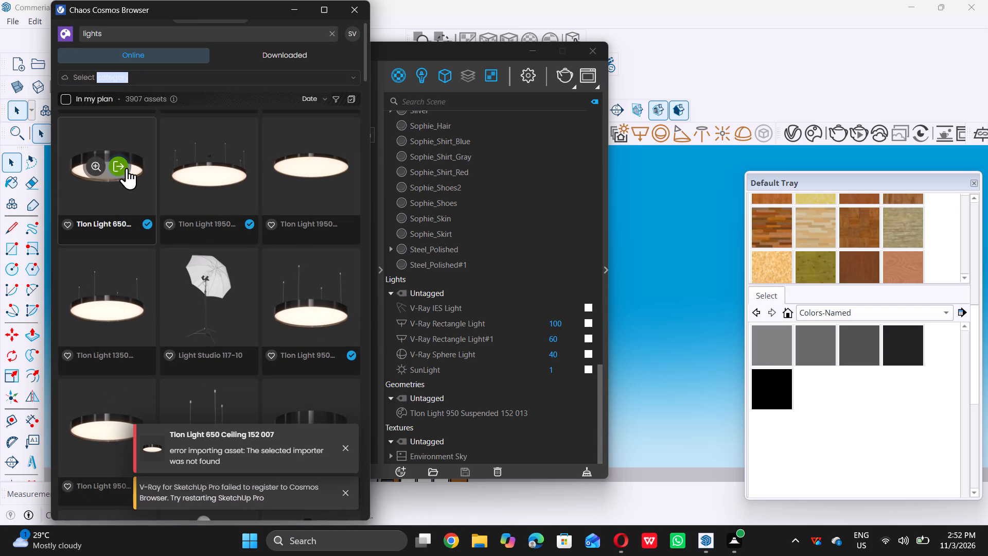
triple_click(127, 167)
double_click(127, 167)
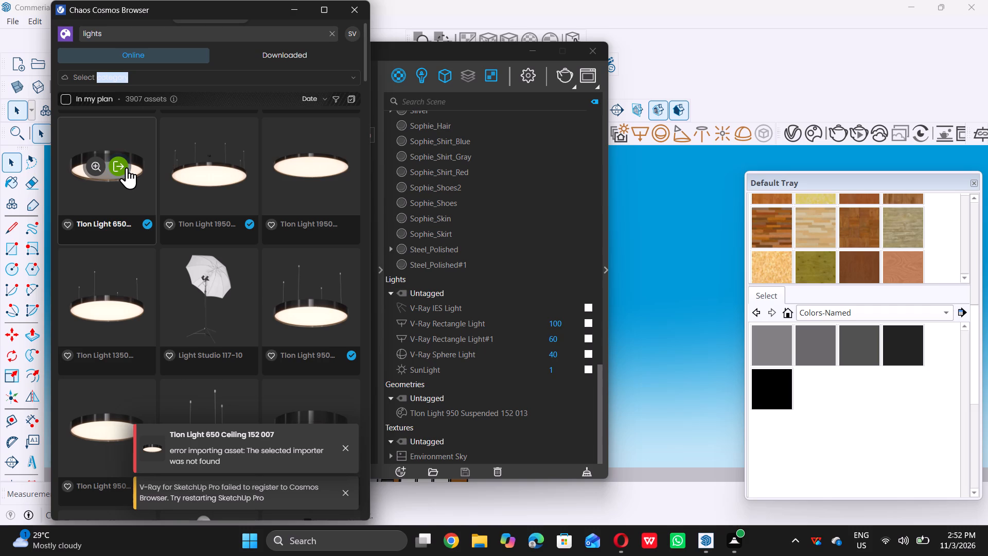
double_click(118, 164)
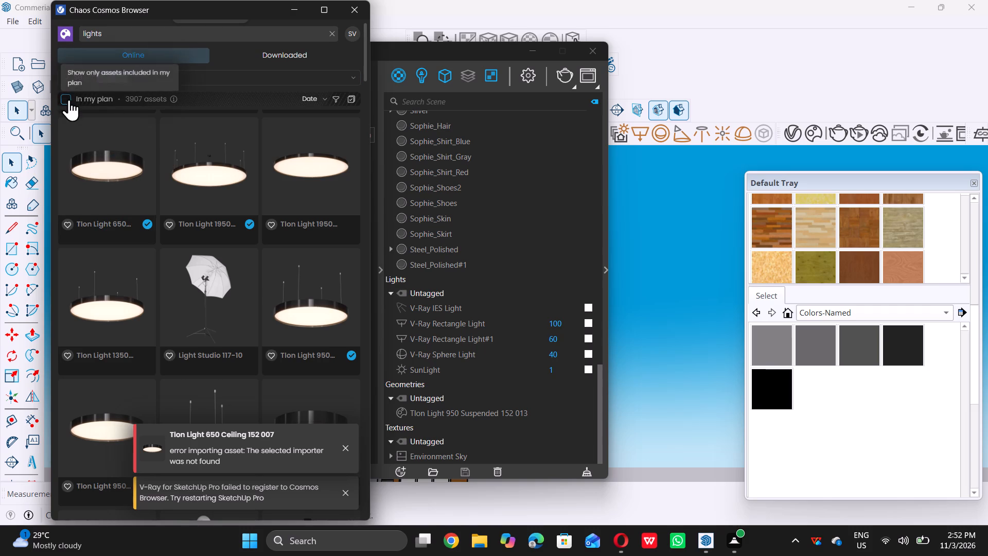
Return Cosmos to its home page and minimize both the Cosmos Browser and the V-Ray Asset Editor to reveal the model.
left_click(63, 32)
triple_click(63, 32)
triple_click(63, 32)
triple_click(63, 32)
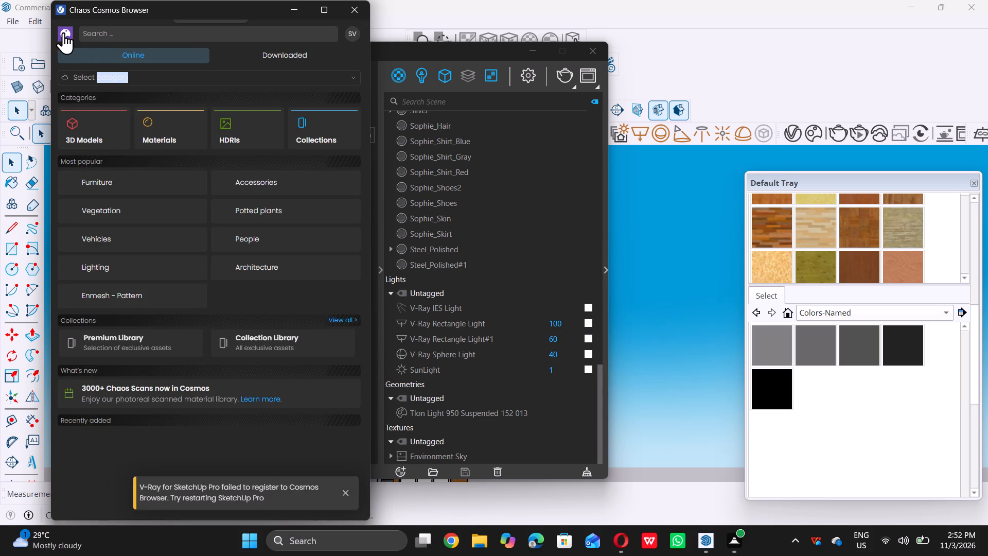
triple_click(63, 32)
left_click(63, 32)
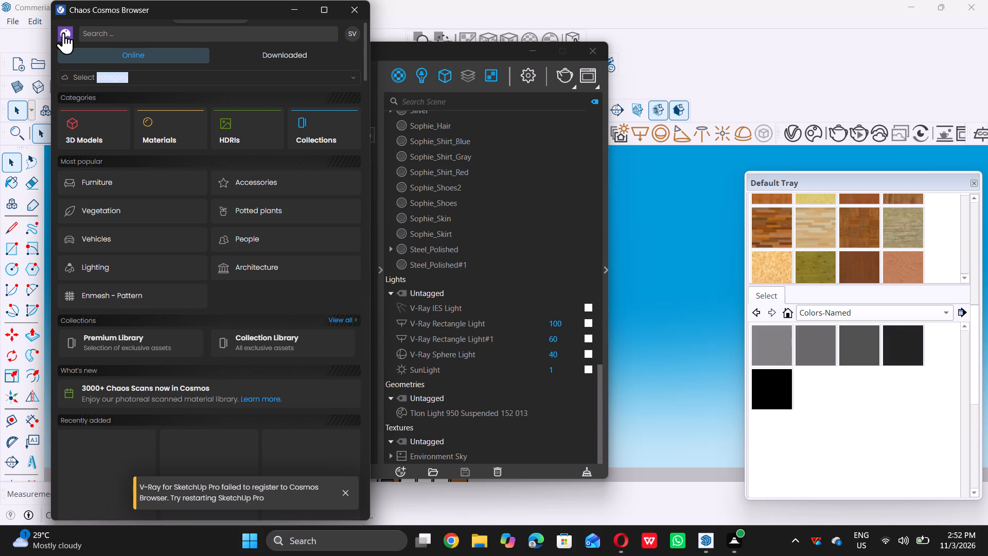
triple_click(63, 32)
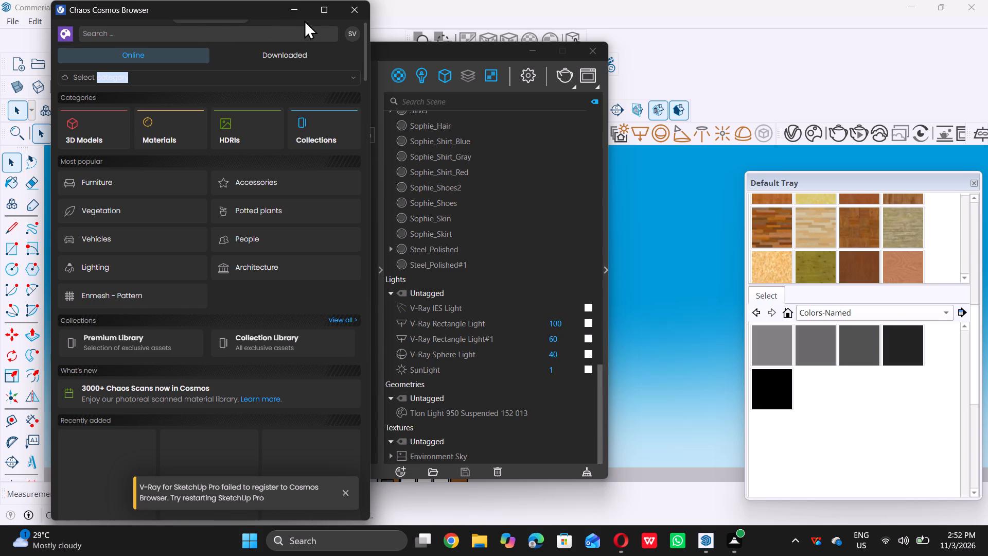
double_click(301, 9)
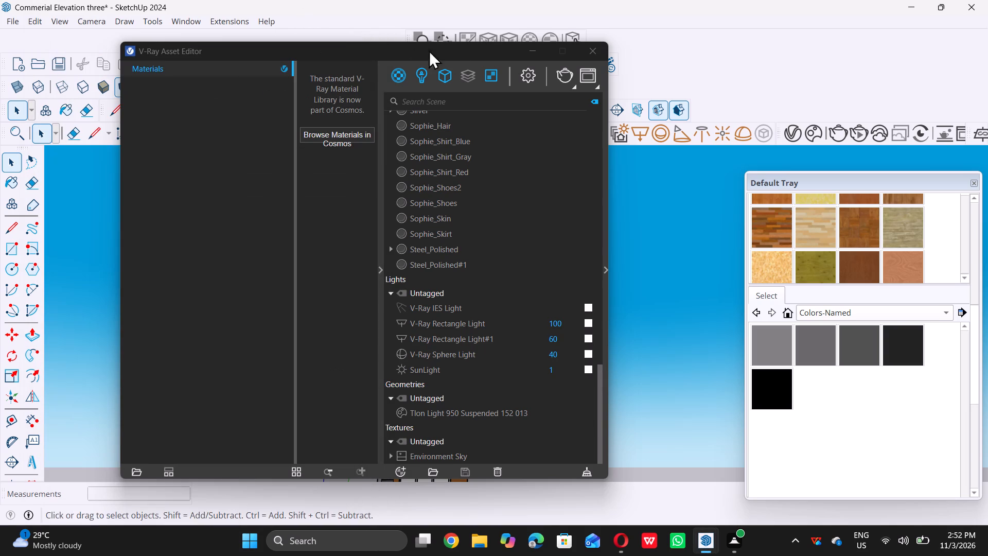
double_click(533, 44)
Examine the whole building from the front, the sides and low and high angles.
scroll(466, 260, "down", 6)
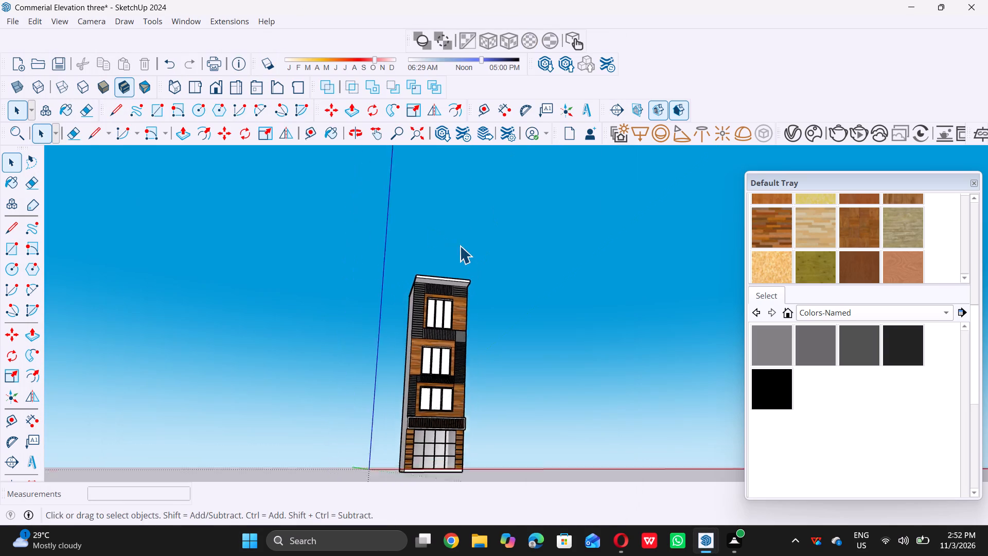
scroll(460, 246, "down", 3)
middle_click_drag(462, 248, 462, 260)
middle_click_drag(462, 263, 365, 317)
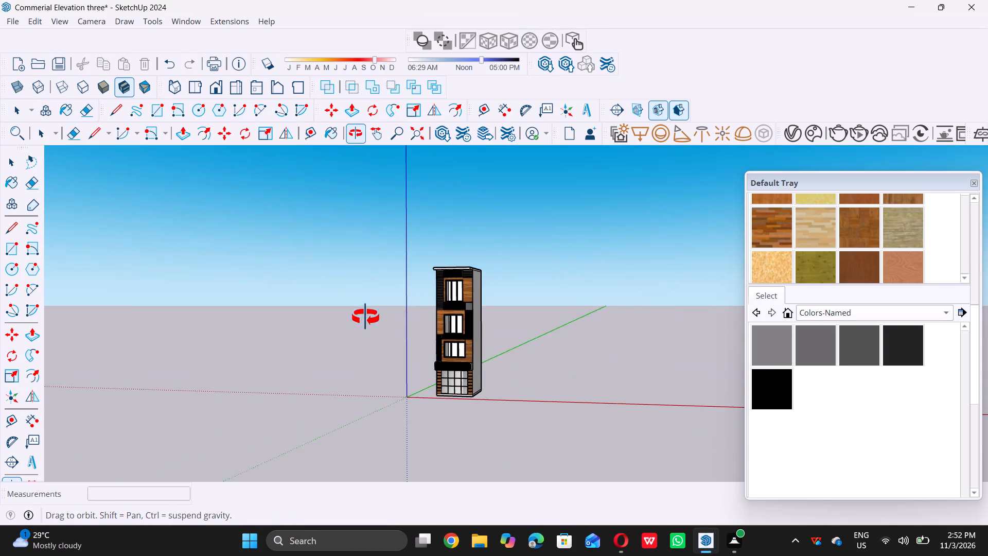
middle_click_drag(365, 317, 422, 318)
scroll(434, 298, "down", 5)
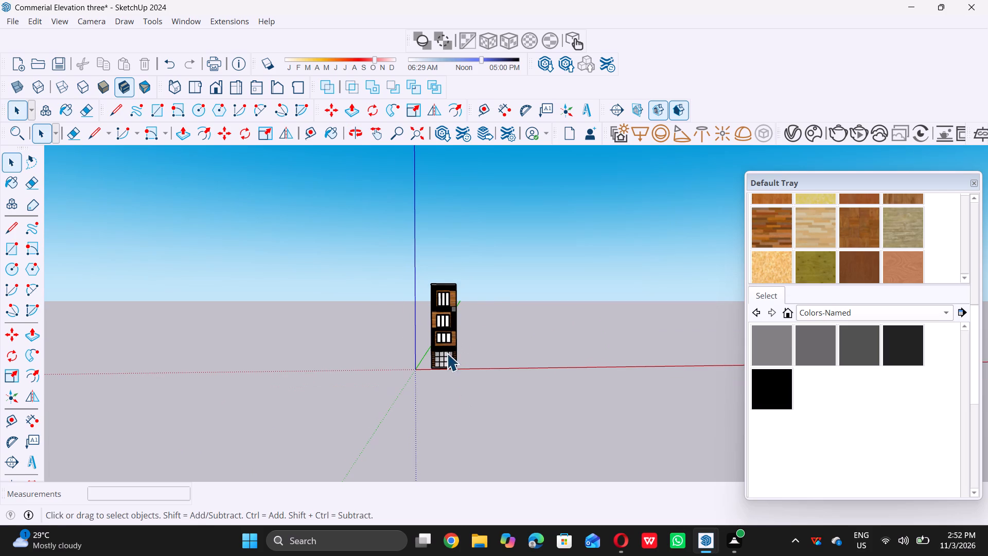
middle_click_drag(447, 350, 416, 374)
scroll(431, 381, "up", 11)
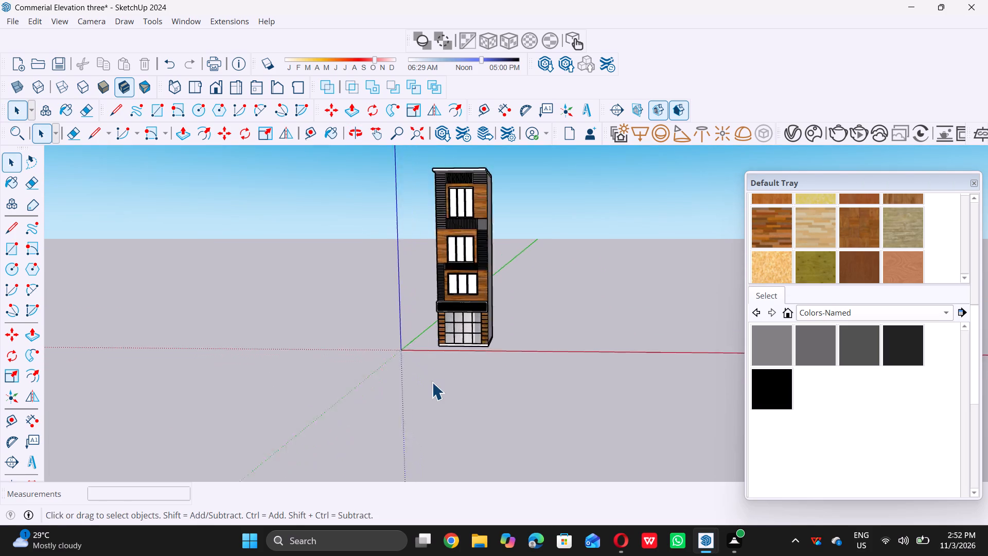
scroll(432, 382, "down", 7)
middle_click_drag(467, 324, 491, 283)
scroll(491, 283, "up", 5)
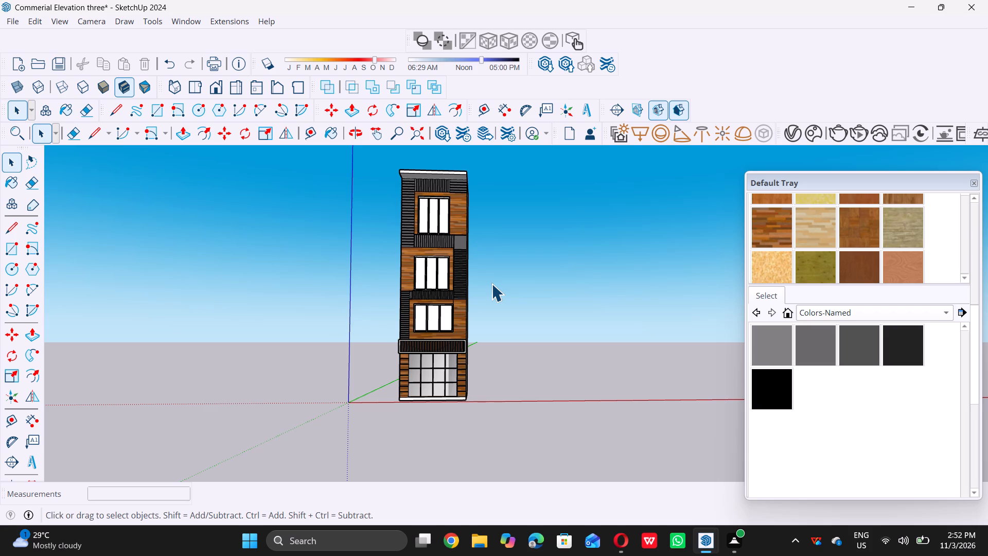
scroll(491, 282, "down", 3)
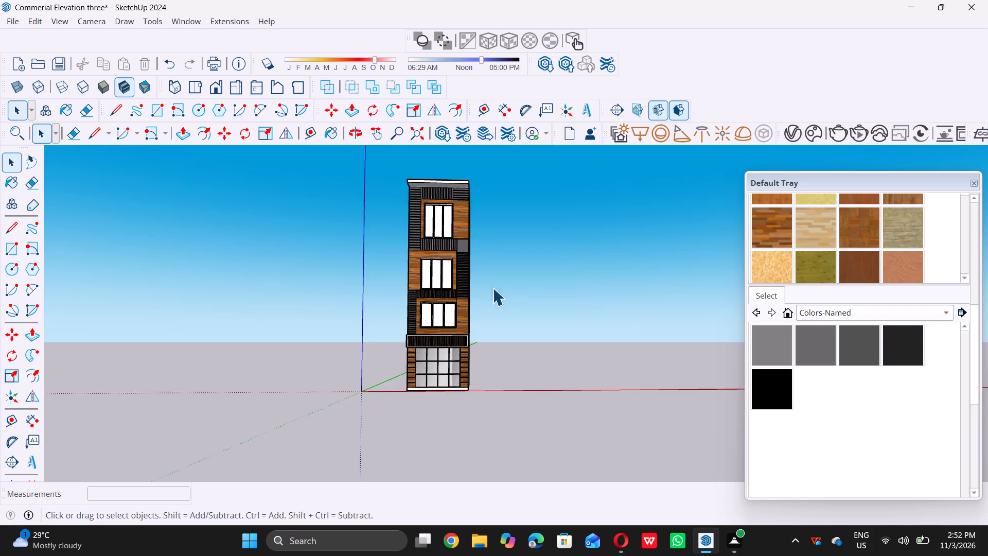
scroll(492, 288, "down", 3)
middle_click_drag(364, 379, 504, 404)
middle_click(505, 404)
middle_click(505, 404)
scroll(474, 386, "up", 4)
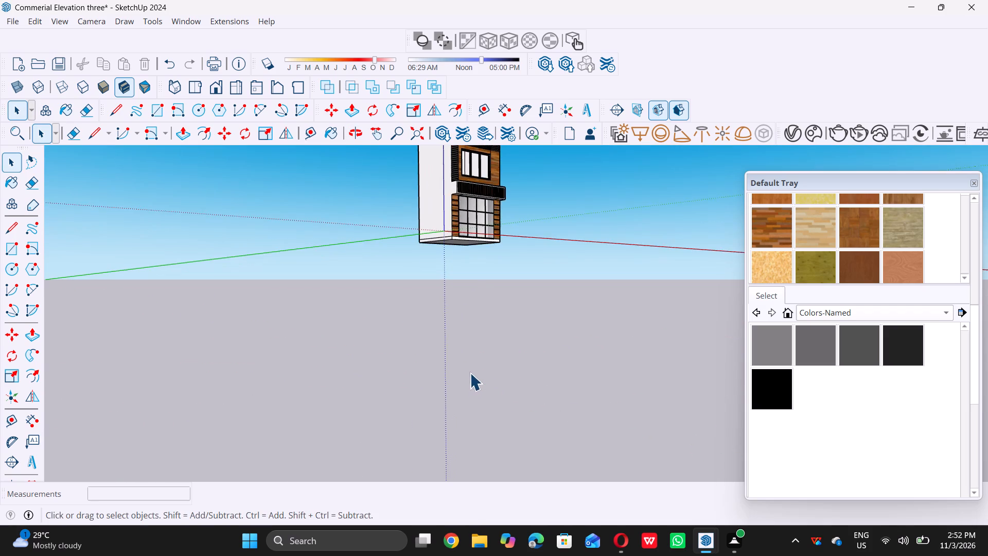
scroll(470, 372, "down", 12)
middle_click_drag(498, 338, 482, 386)
Push/Pull the front face of the base plinth outward below the ground-floor glazing, repeating the previous extrusion distance.
scroll(477, 355, "up", 3)
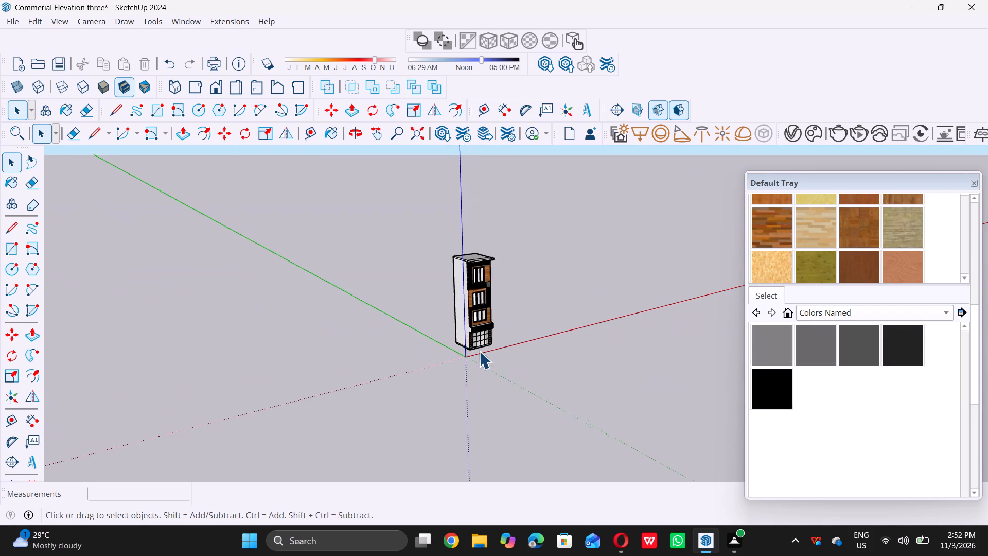
scroll(479, 351, "up", 20)
scroll(479, 351, "up", 2)
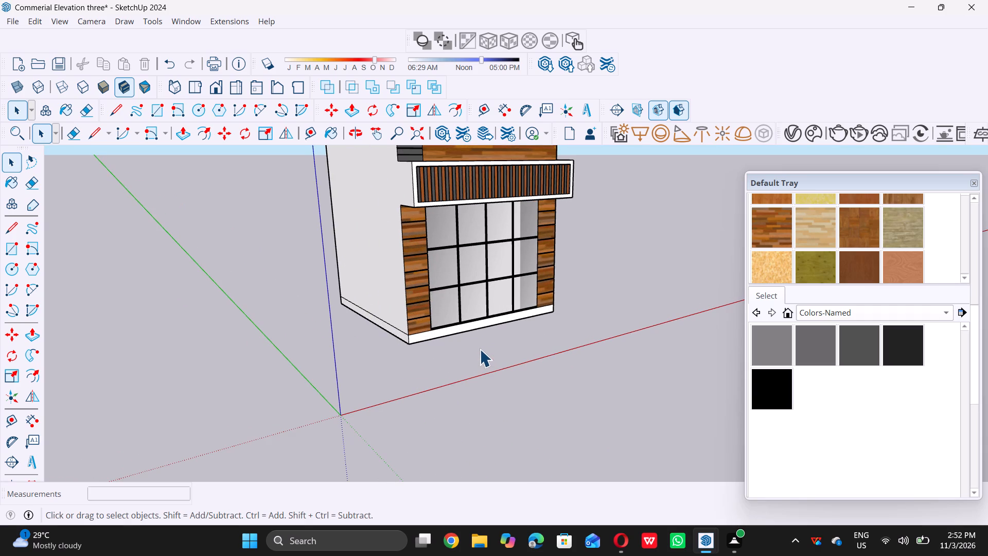
scroll(395, 354, "down", 3)
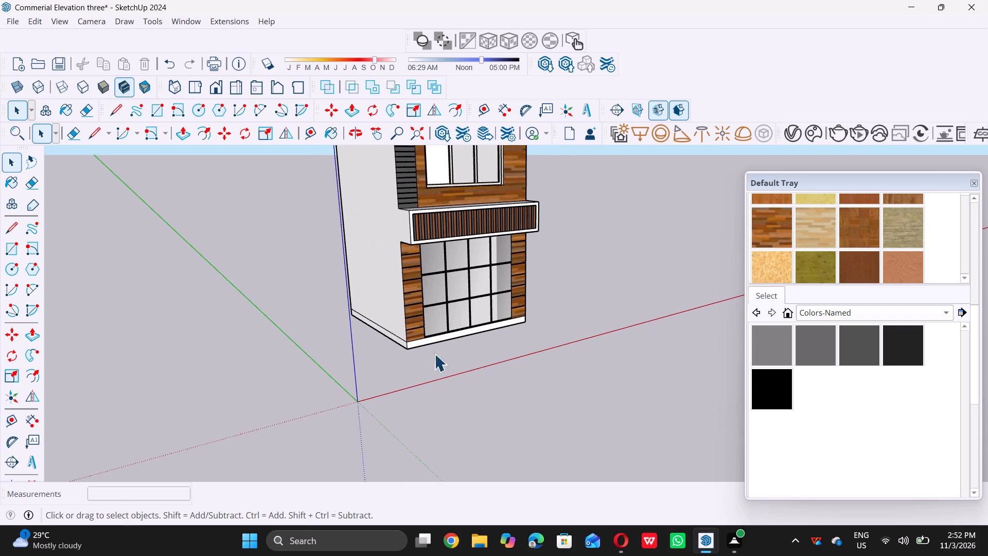
scroll(444, 339, "up", 10)
triple_click(436, 336)
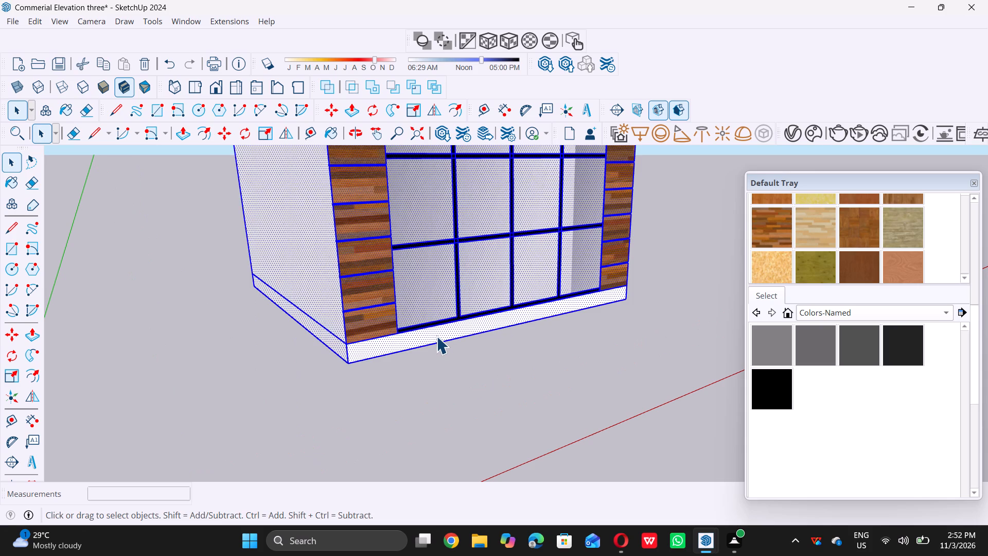
double_click(449, 358)
left_click(442, 337)
scroll(438, 358, "up", 2)
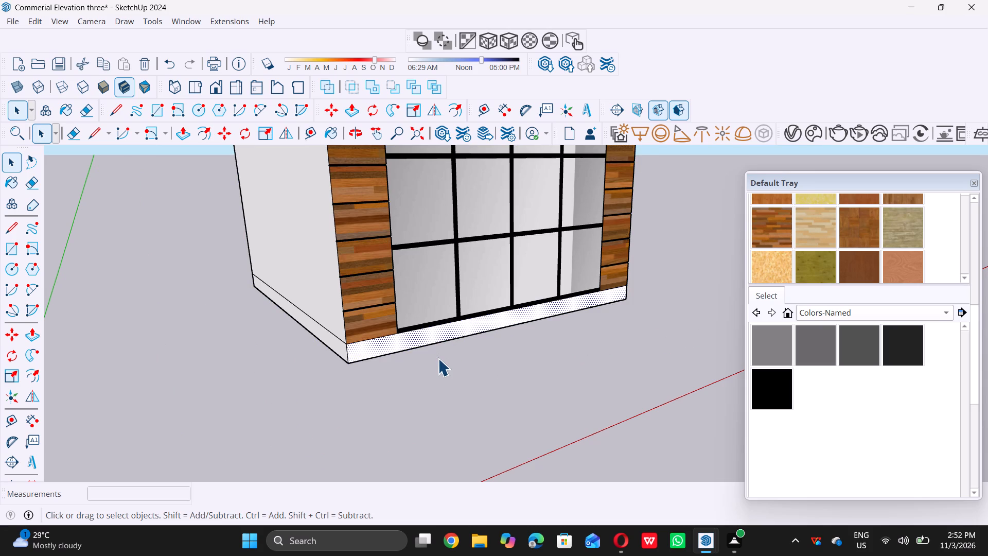
scroll(438, 358, "up", 1)
key("p")
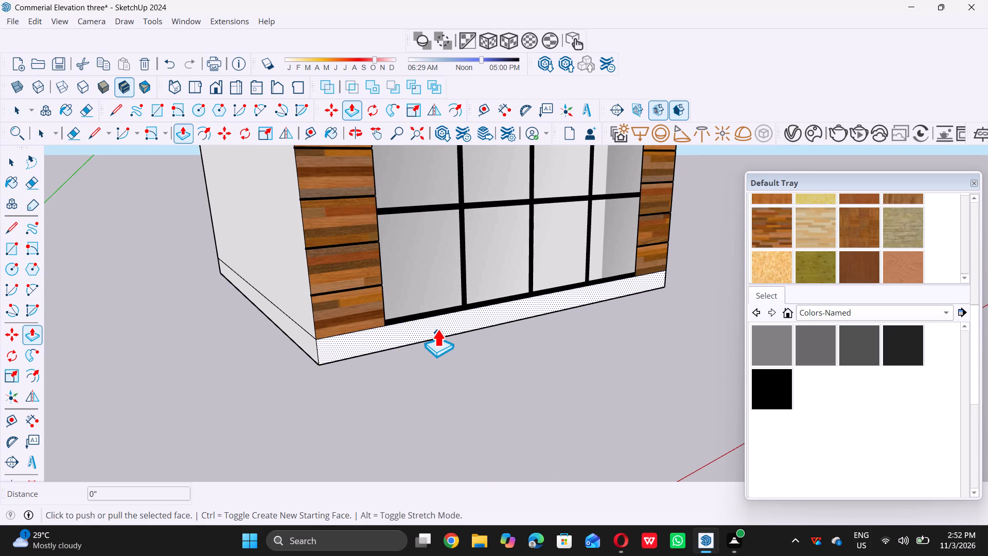
double_click(436, 325)
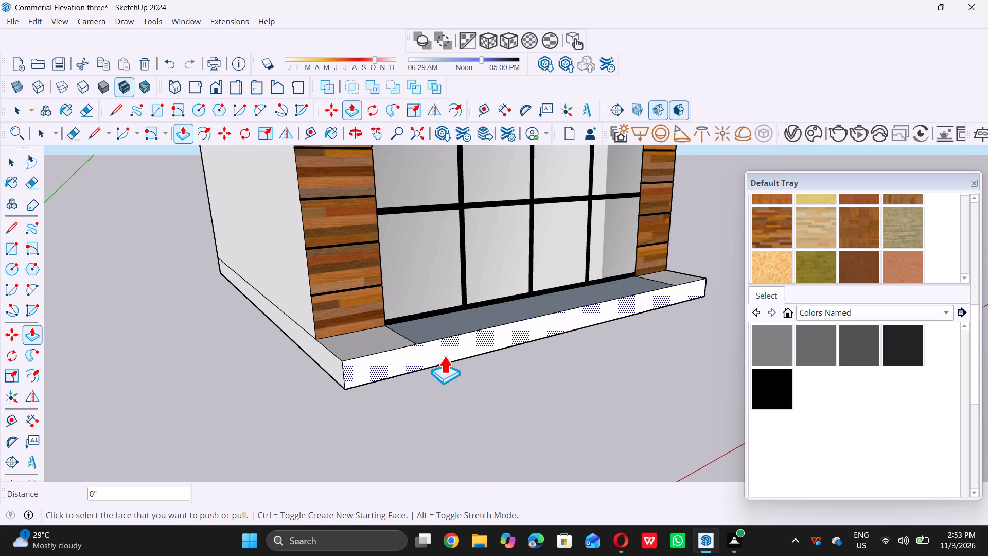
key("space")
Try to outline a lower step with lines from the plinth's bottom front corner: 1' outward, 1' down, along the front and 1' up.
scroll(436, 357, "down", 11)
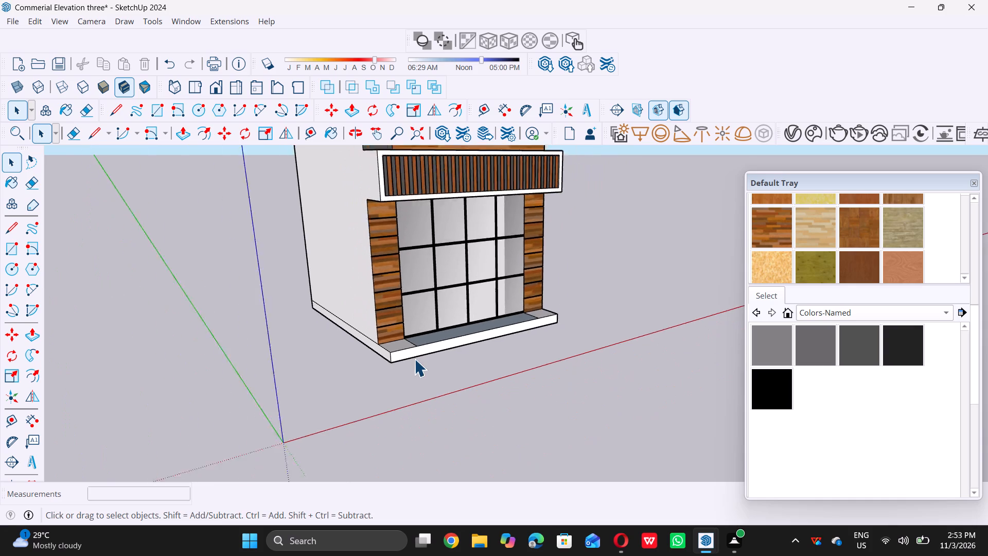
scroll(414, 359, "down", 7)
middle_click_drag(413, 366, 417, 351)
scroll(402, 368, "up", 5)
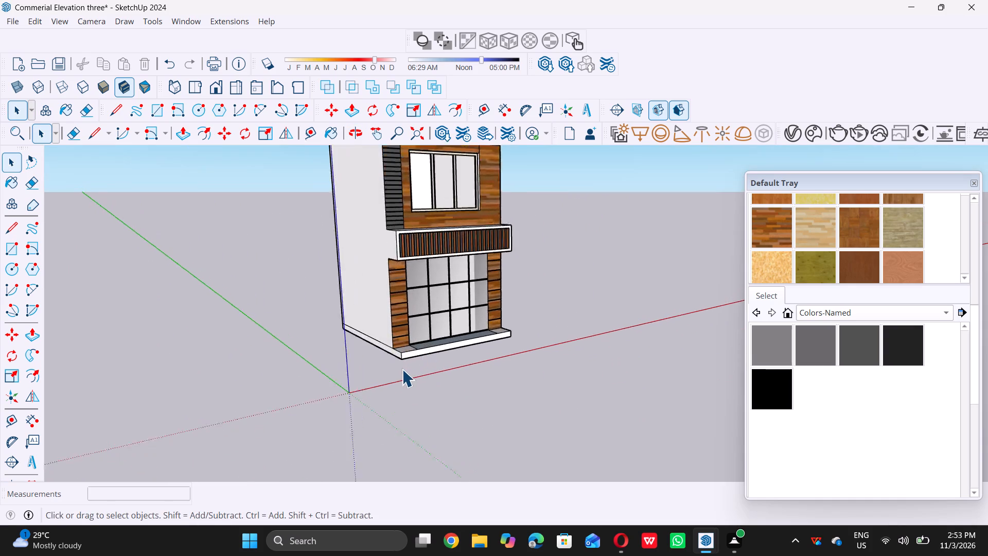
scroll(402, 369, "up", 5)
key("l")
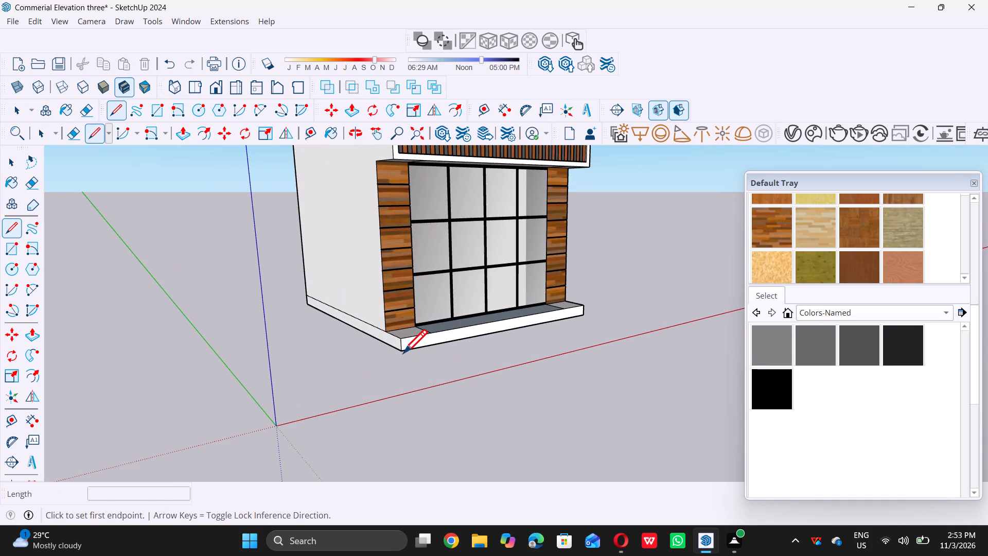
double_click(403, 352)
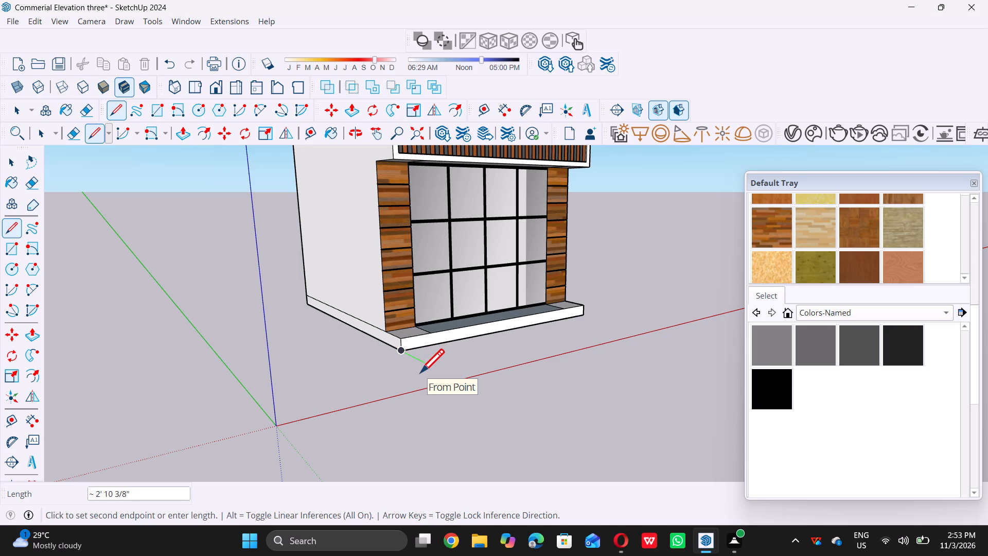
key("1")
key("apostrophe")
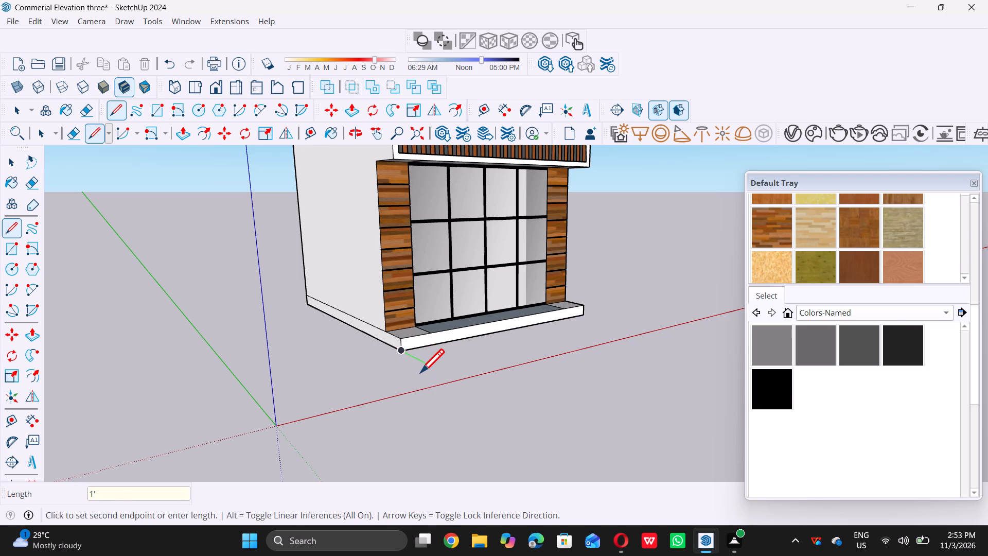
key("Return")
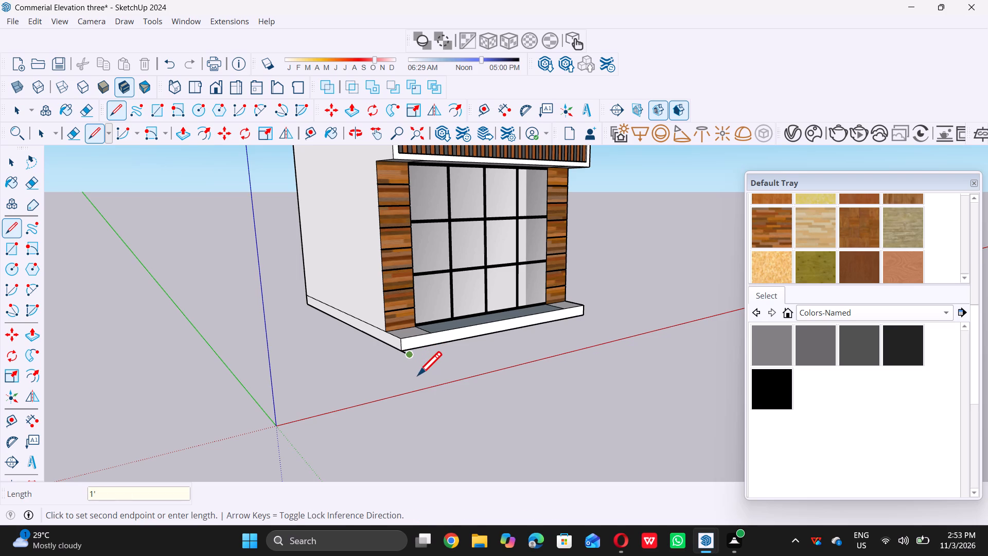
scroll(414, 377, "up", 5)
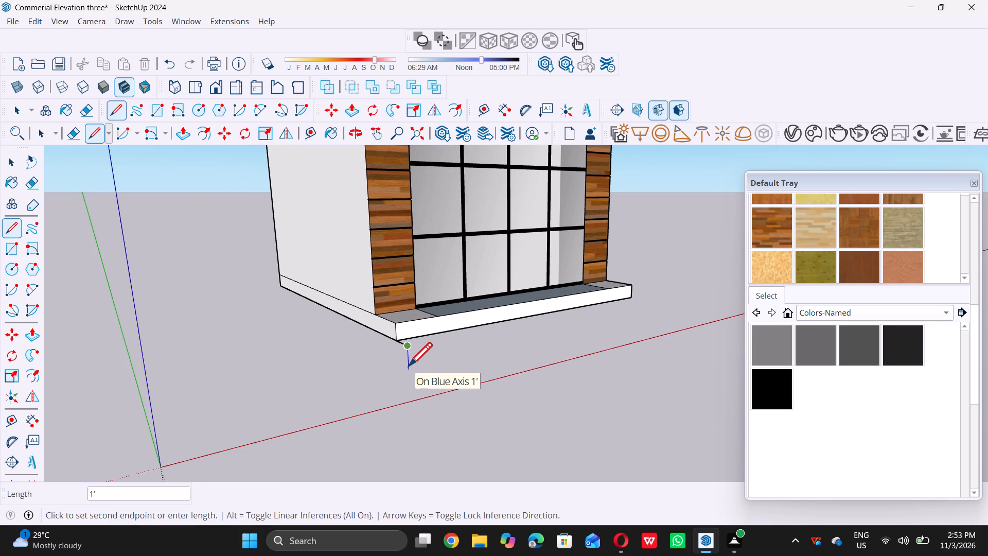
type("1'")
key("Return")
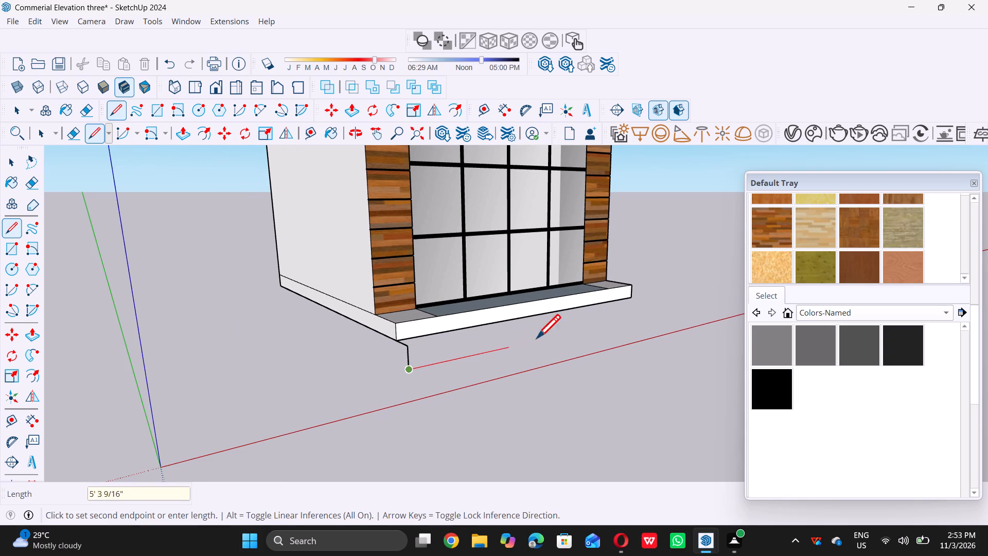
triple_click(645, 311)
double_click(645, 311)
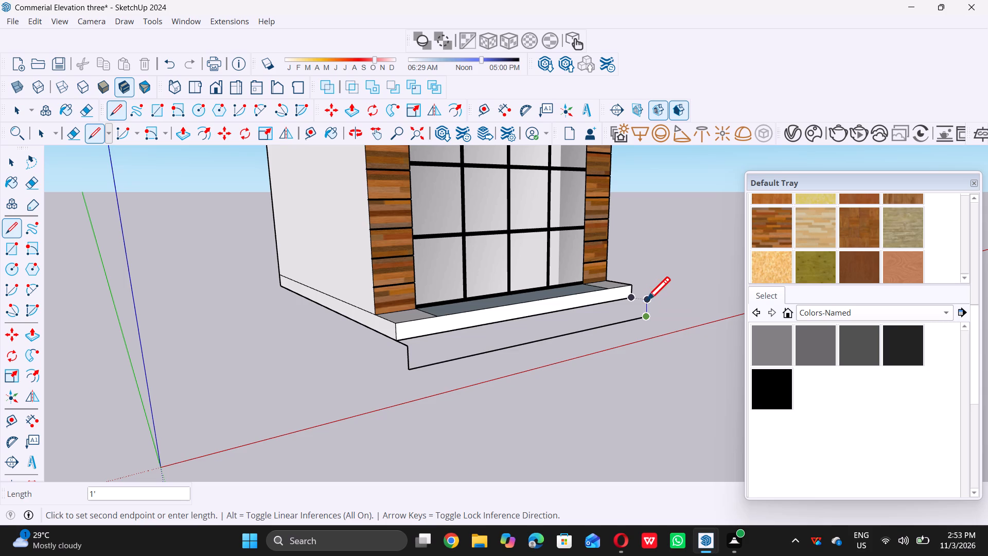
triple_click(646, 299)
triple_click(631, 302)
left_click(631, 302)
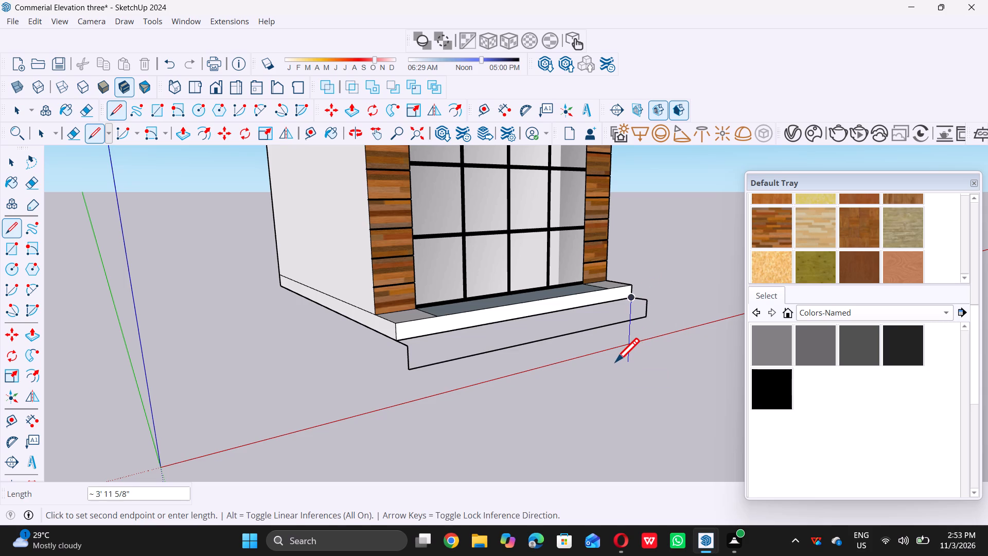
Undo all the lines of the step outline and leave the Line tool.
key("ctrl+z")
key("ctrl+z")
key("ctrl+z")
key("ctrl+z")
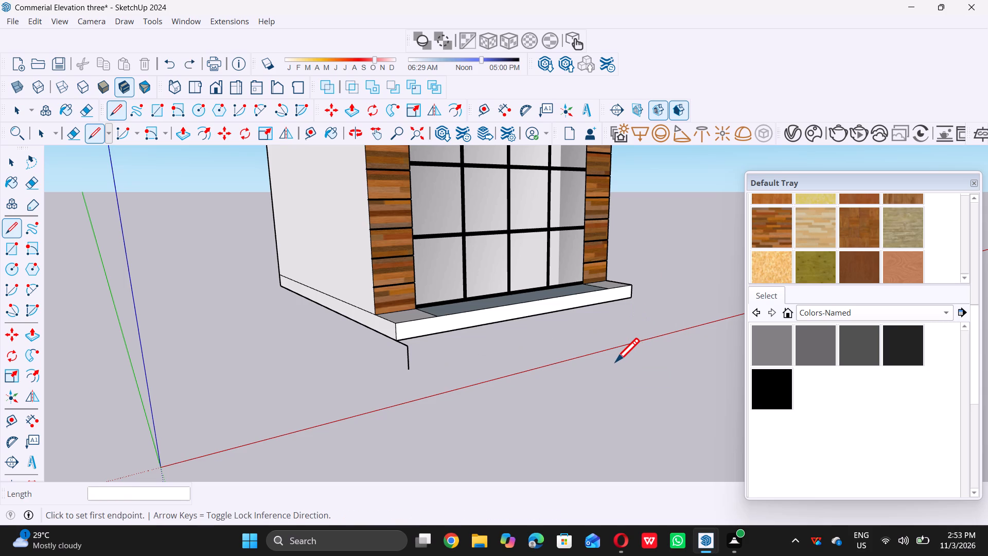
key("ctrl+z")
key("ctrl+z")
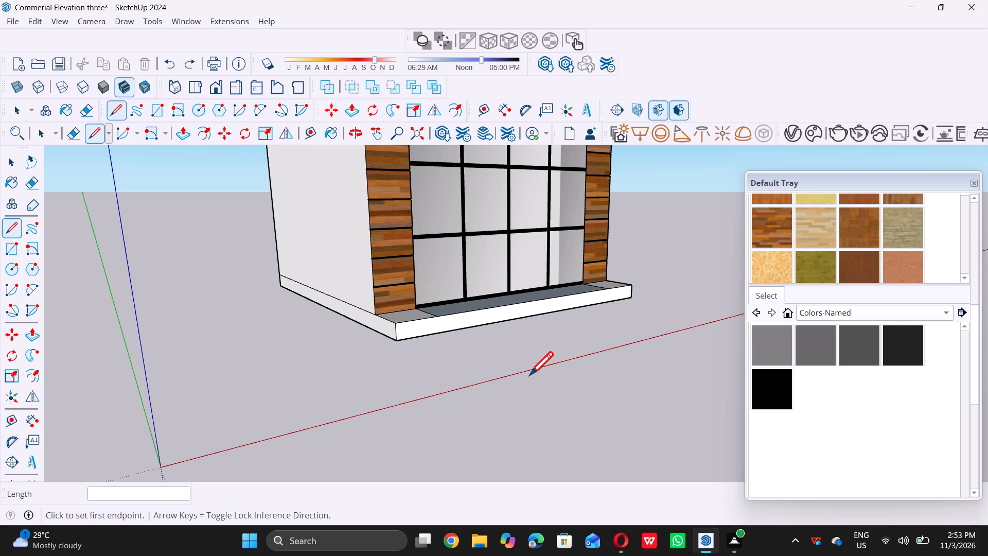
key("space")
Draw a 1' by 1' vertical rectangle hanging below the plinth's front corner at the base of the blank side wall.
type("r")
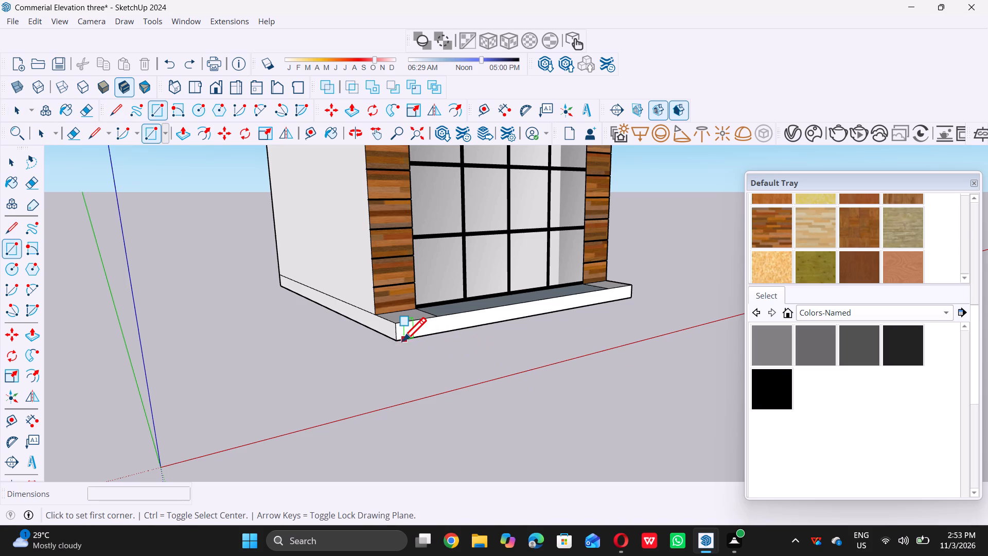
double_click(400, 340)
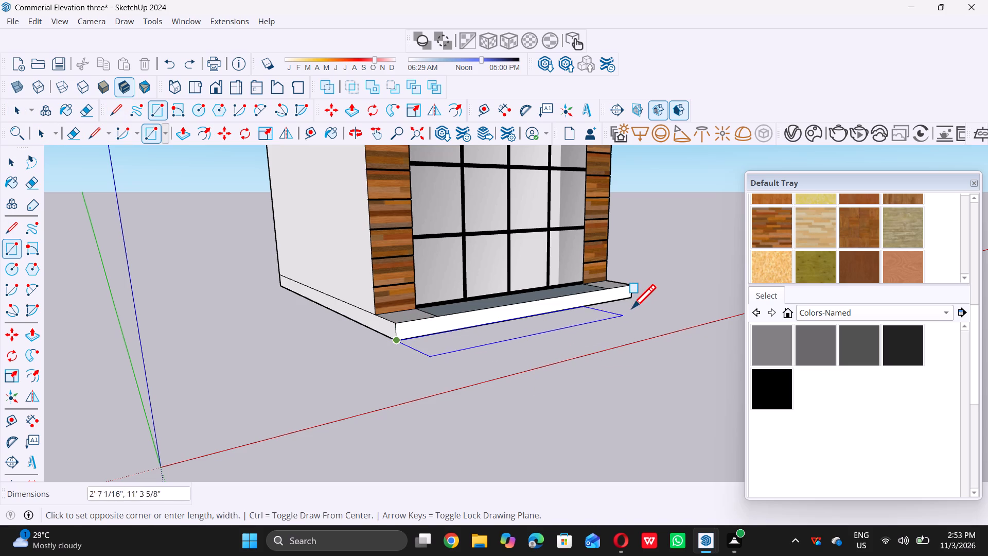
double_click(635, 298)
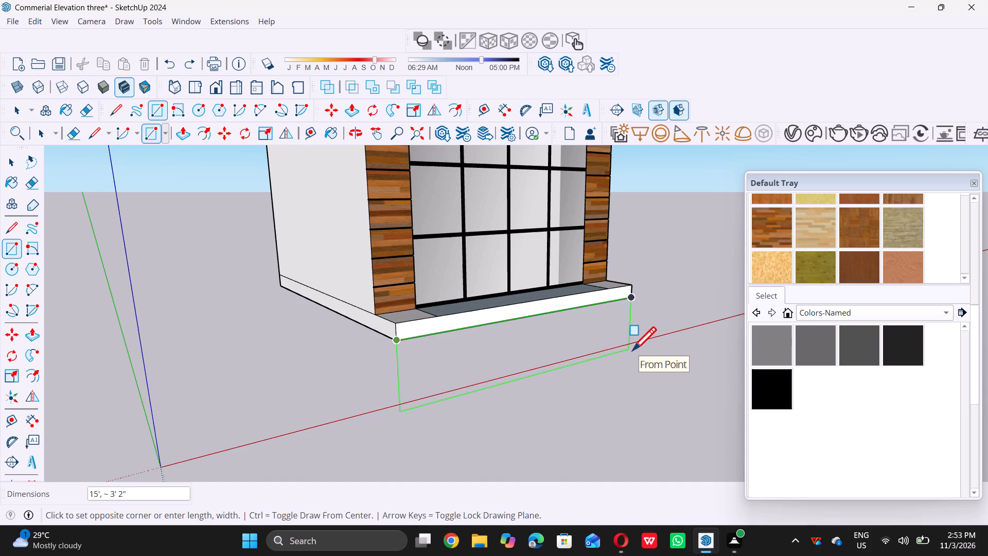
key("1")
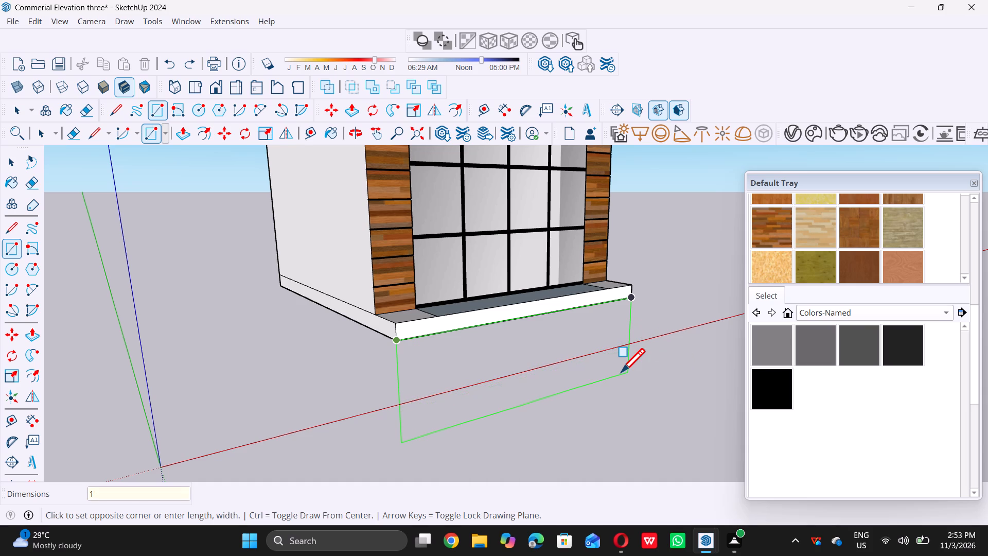
type("',")
type("1'")
key("Return")
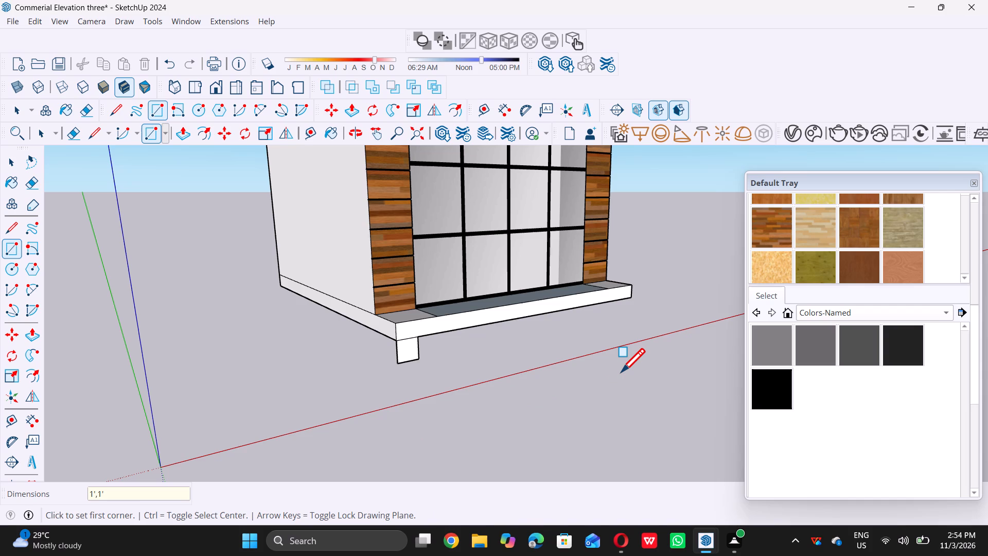
key("space")
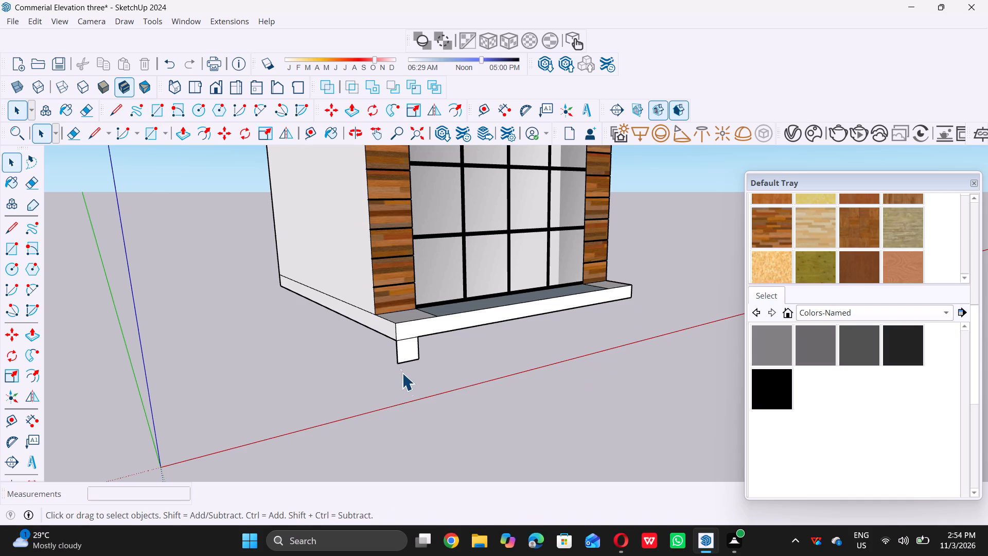
Push/Pull the small square below the plinth corner outward 1' to form a block.
scroll(400, 369, "down", 6)
middle_click_drag(400, 369, 468, 386)
scroll(437, 392, "up", 2)
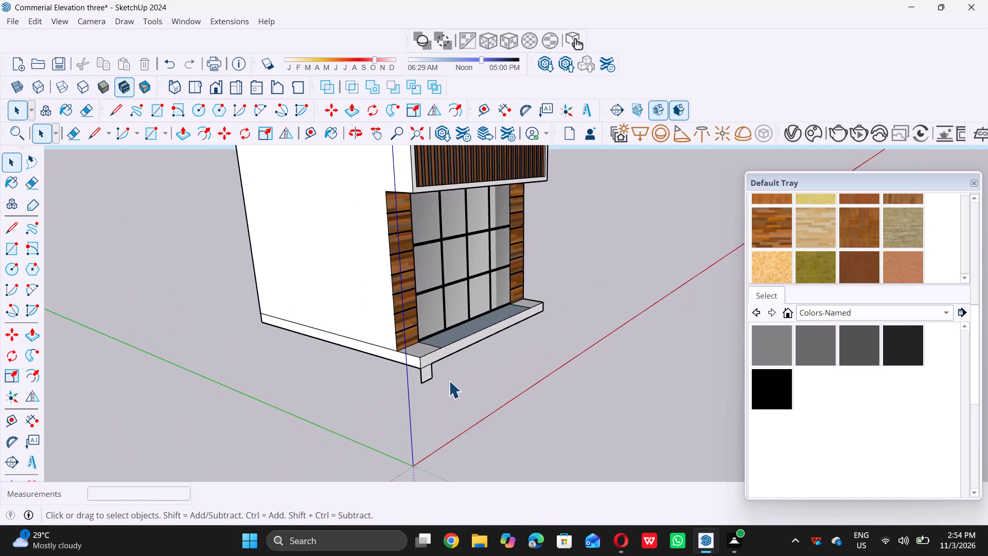
scroll(449, 380, "up", 8)
triple_click(417, 372)
left_click(417, 372)
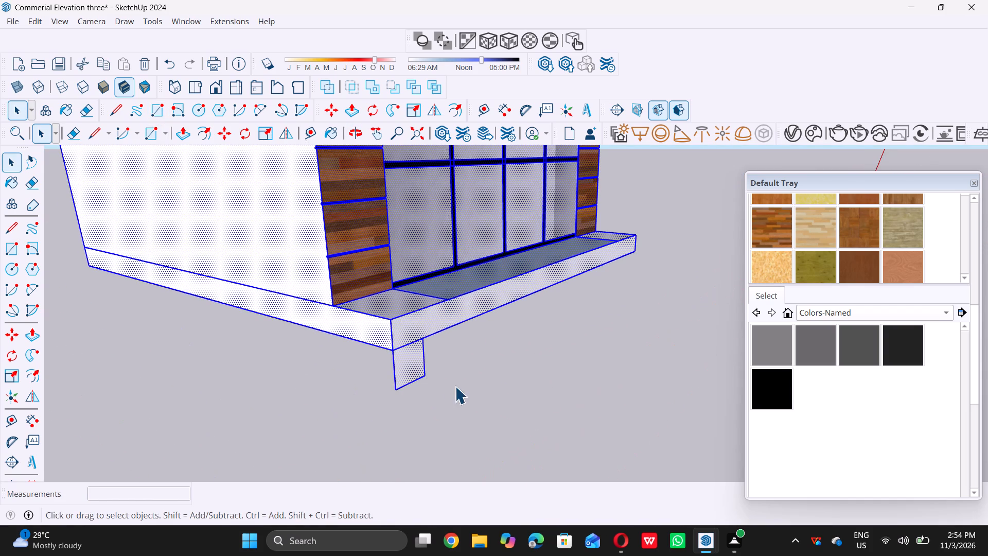
triple_click(457, 386)
triple_click(411, 376)
left_click(446, 377)
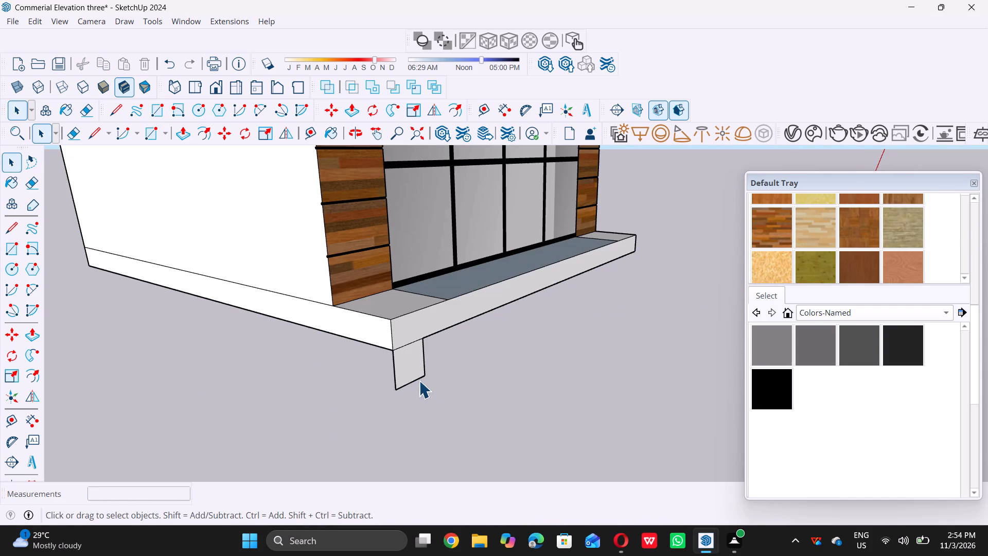
double_click(411, 377)
key("p")
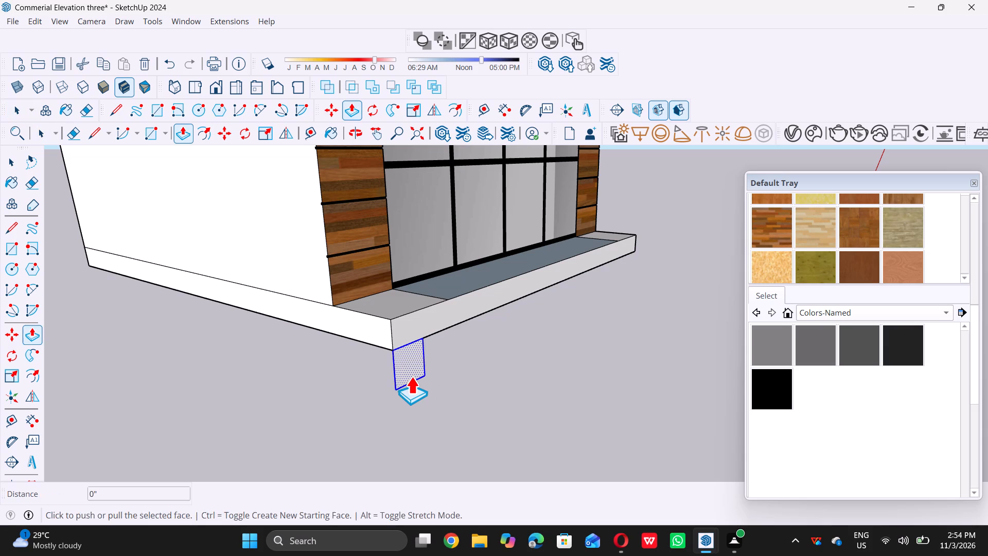
left_click(415, 365)
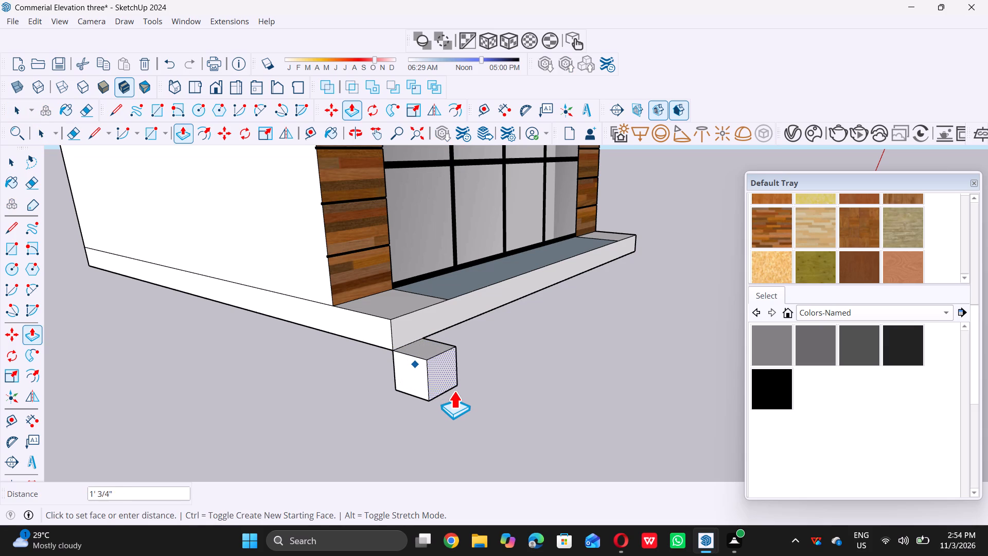
key("1")
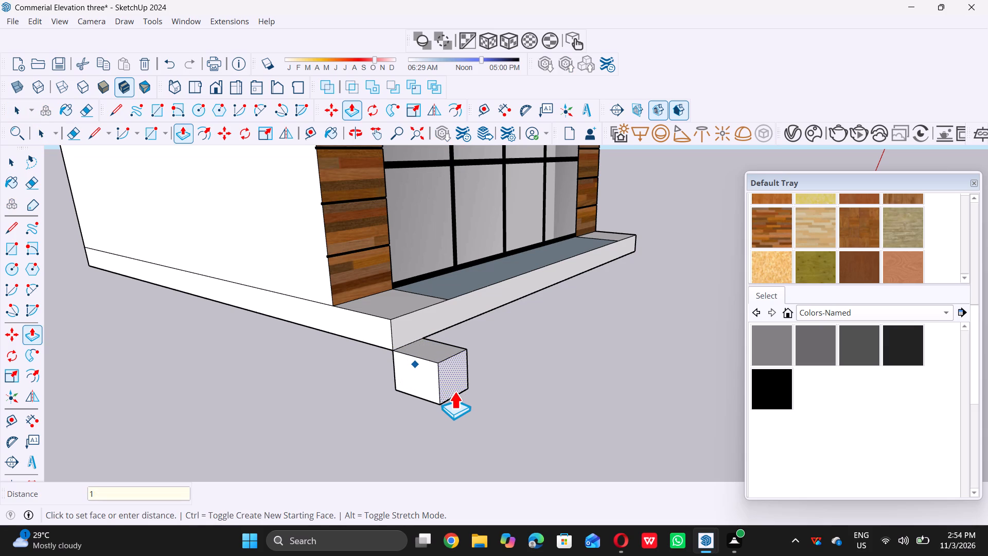
key("apostrophe")
key("Return")
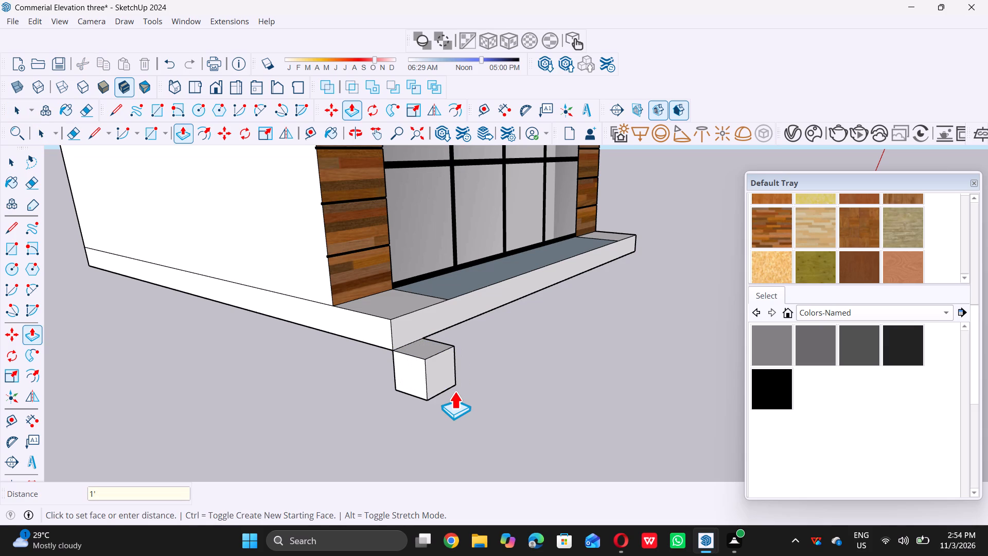
Push/Pull the block's inner side face about 14' along the plinth front to its opposite corner, forming a full-width entrance step.
scroll(449, 379, "down", 6)
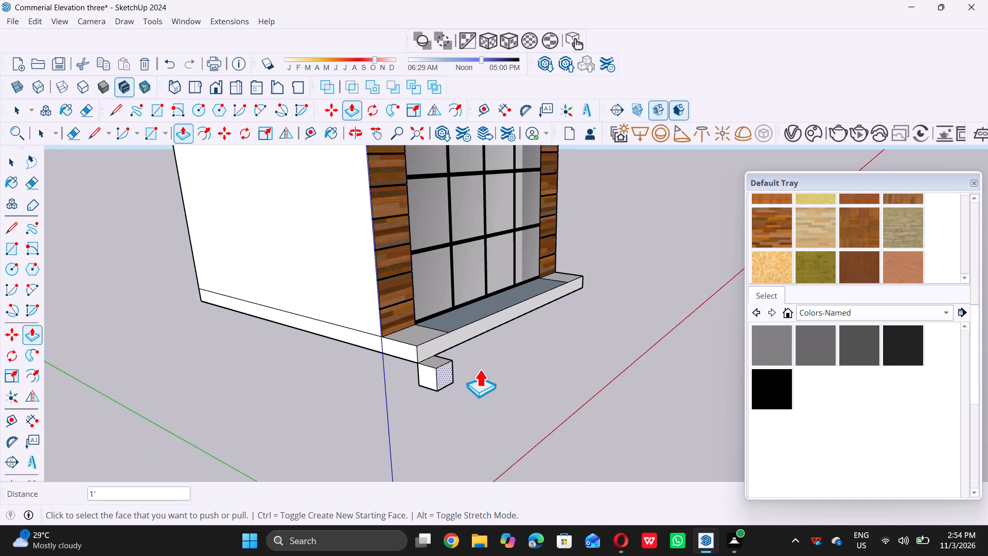
middle_click_drag(486, 364, 205, 432)
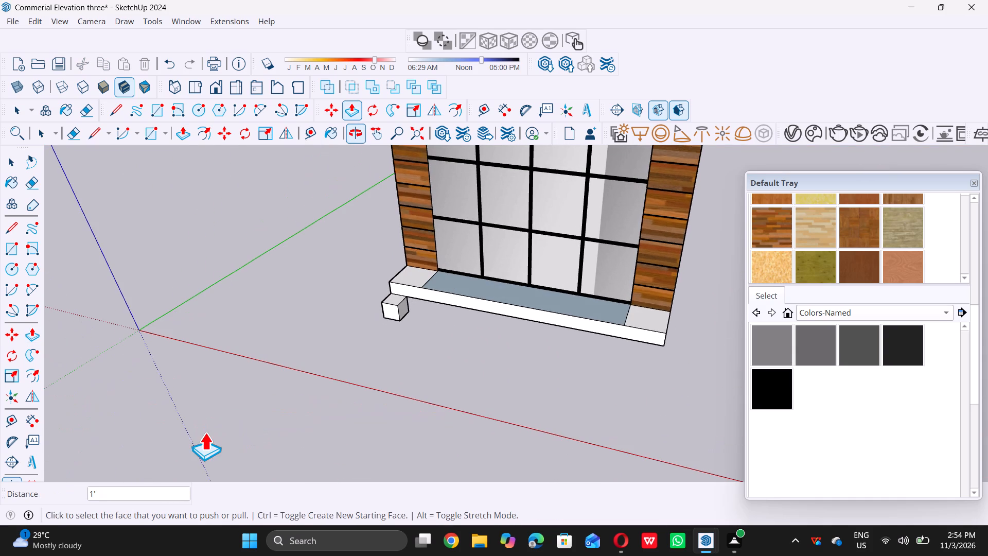
scroll(430, 347, "up", 7)
scroll(415, 287, "up", 5)
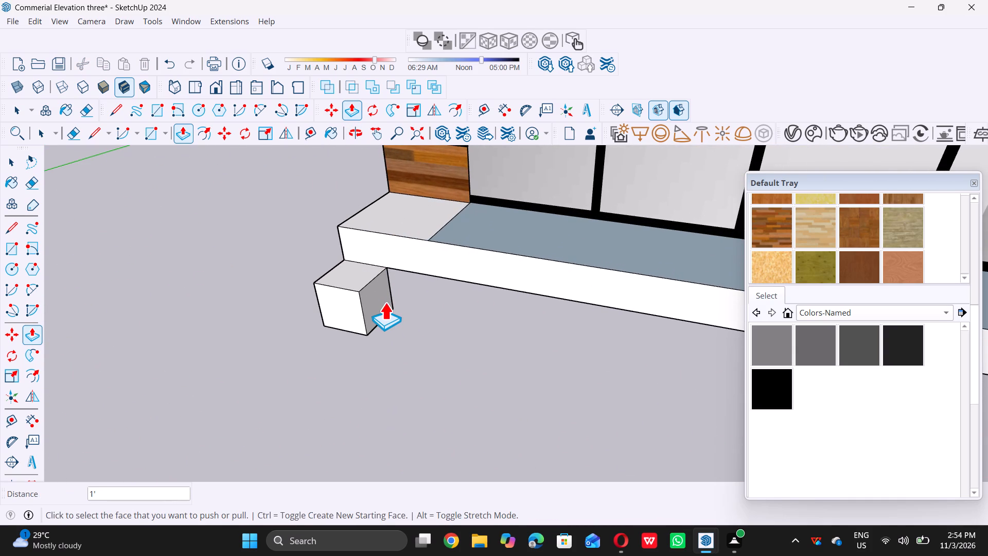
triple_click(384, 302)
scroll(383, 301, "down", 14)
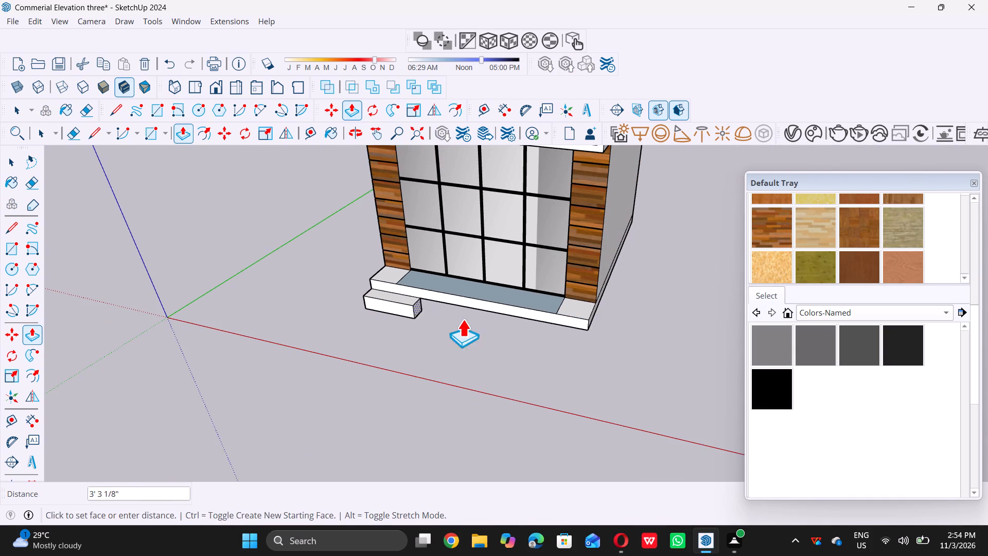
double_click(590, 330)
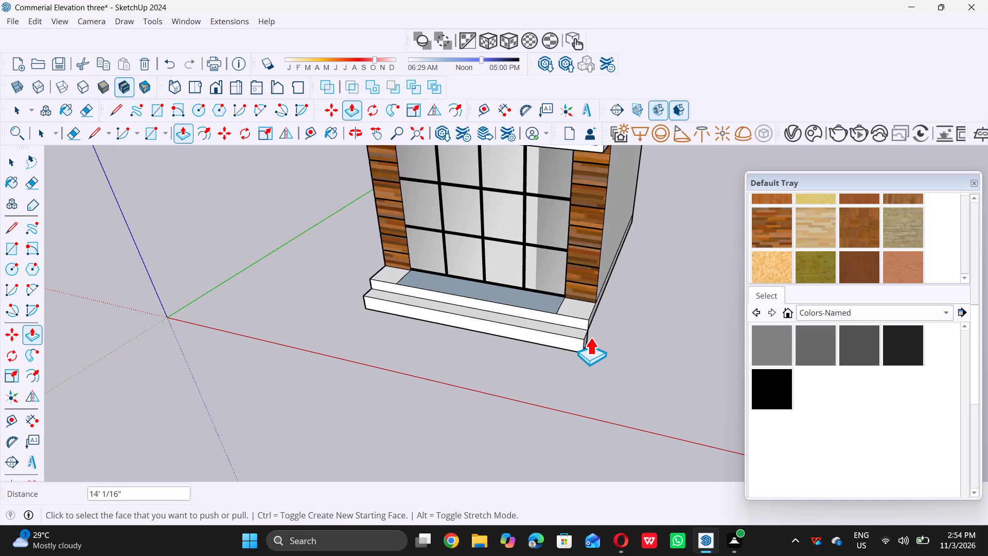
key("space")
Examine the whole building from a distance and the new entrance step close up from the front.
scroll(588, 354, "down", 11)
middle_click_drag(563, 384, 583, 350)
scroll(561, 353, "up", 1)
scroll(561, 353, "down", 18)
middle_click_drag(537, 367, 530, 336)
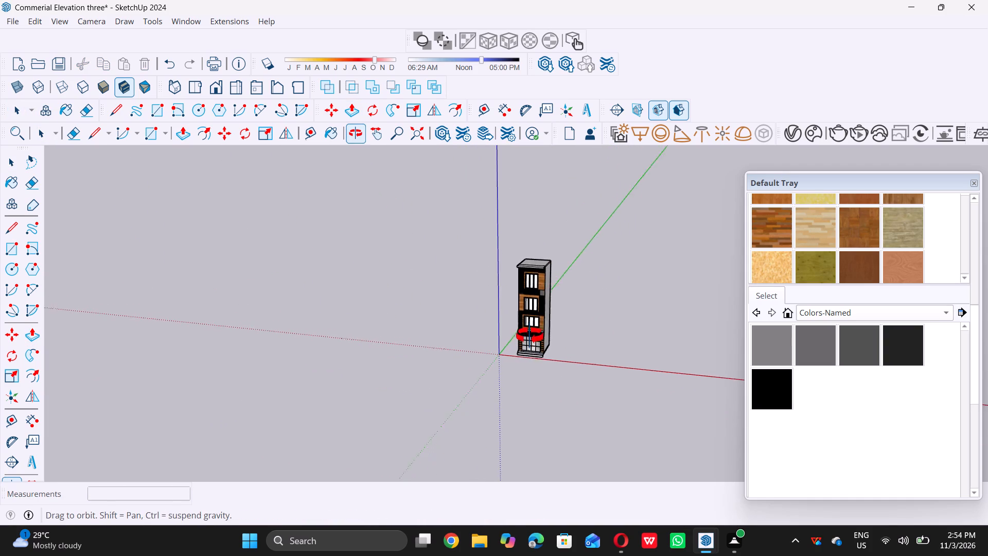
middle_click_drag(530, 336, 530, 336)
scroll(563, 399, "up", 1)
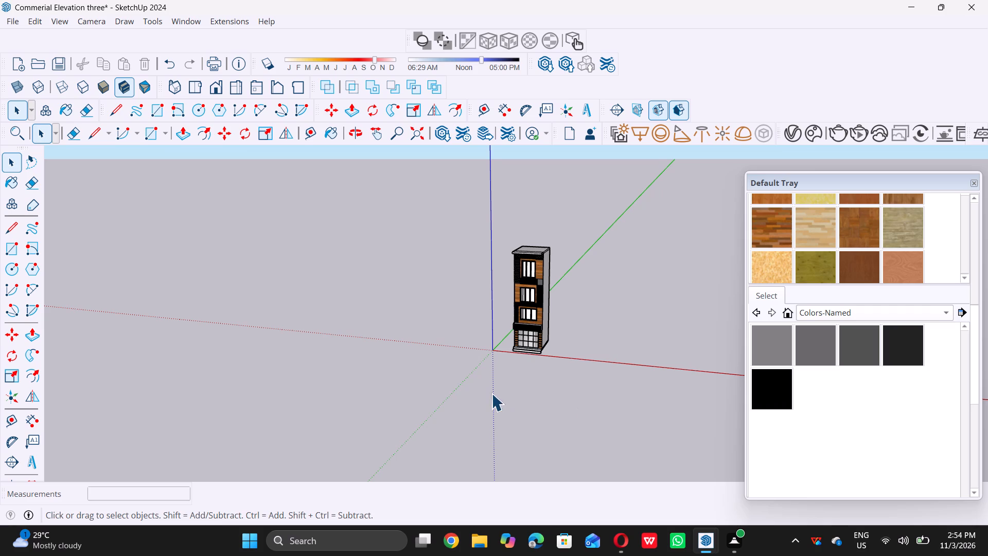
scroll(511, 339, "up", 1)
middle_click_drag(511, 338, 556, 357)
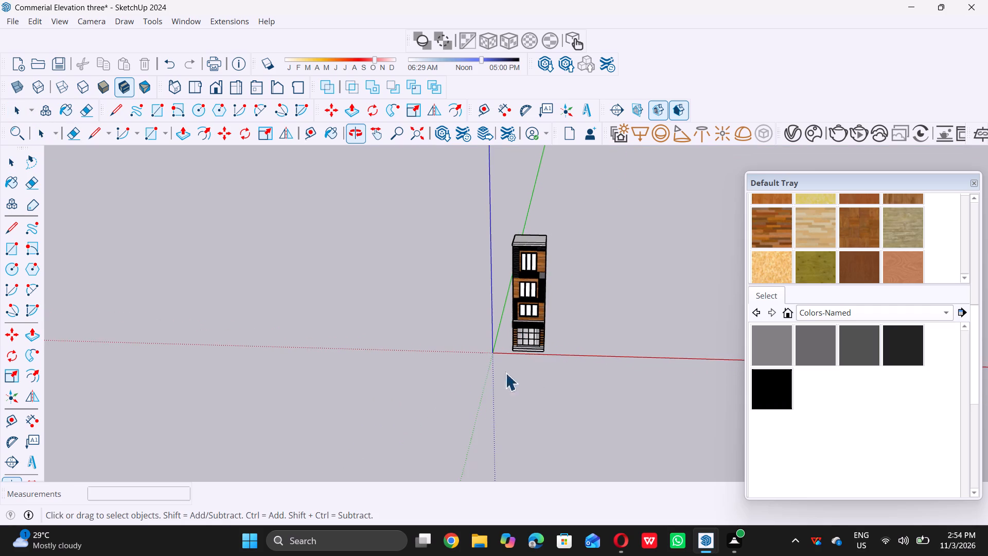
scroll(483, 369, "up", 5)
scroll(556, 335, "up", 15)
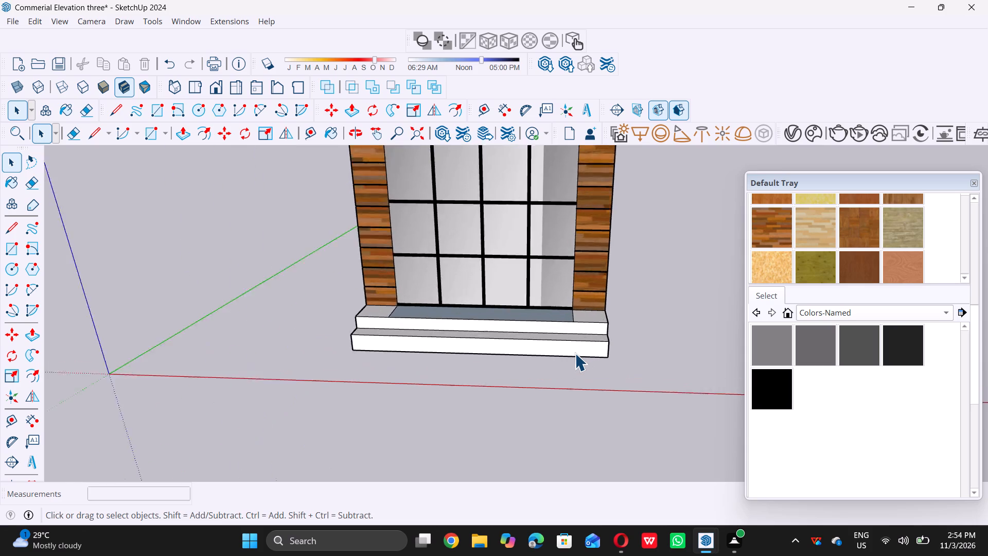
Save the commercial elevation model with its new entrance step to the existing file, keeping the current file name.
scroll(575, 353, "up", 3)
scroll(575, 353, "down", 13)
scroll(509, 397, "down", 5)
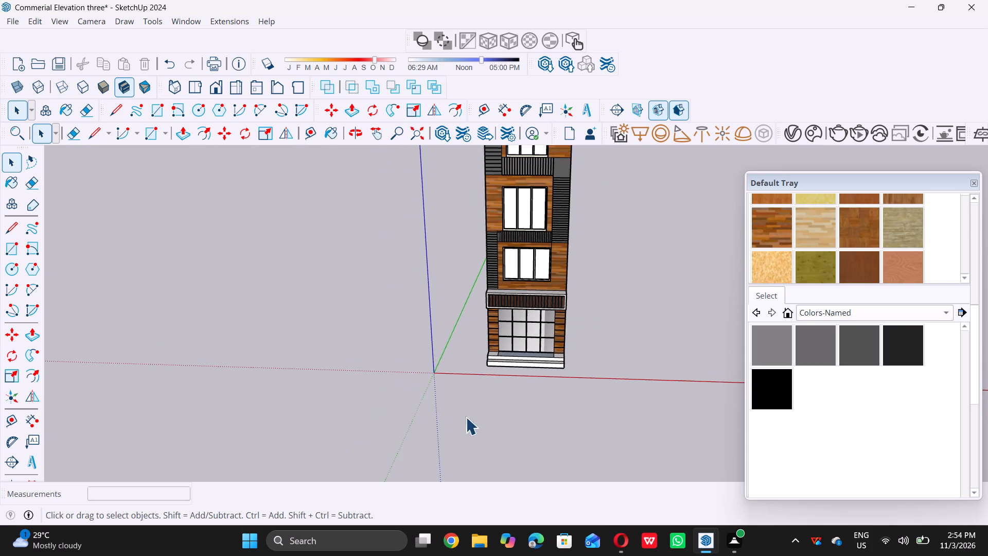
middle_click_drag(437, 418, 584, 388)
scroll(570, 394, "down", 5)
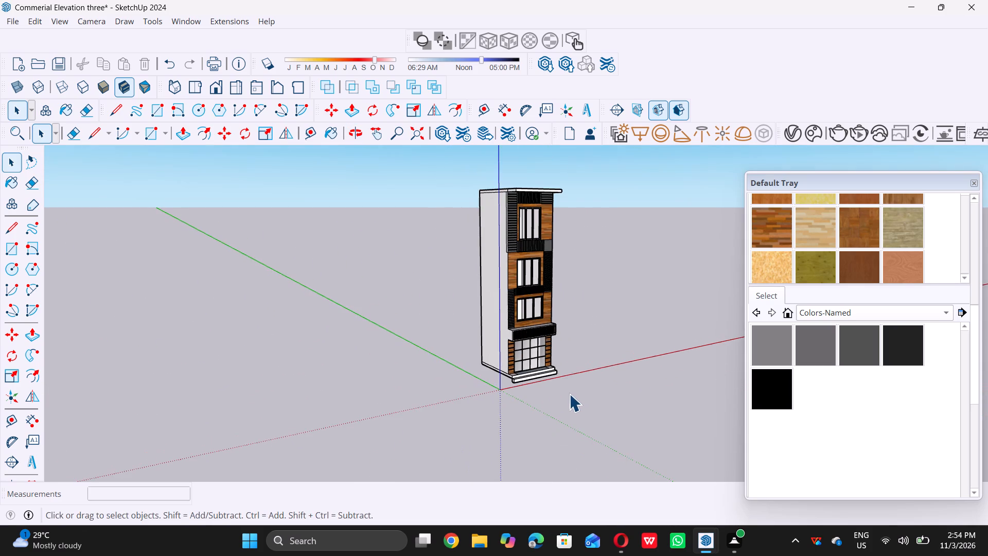
scroll(569, 394, "down", 5)
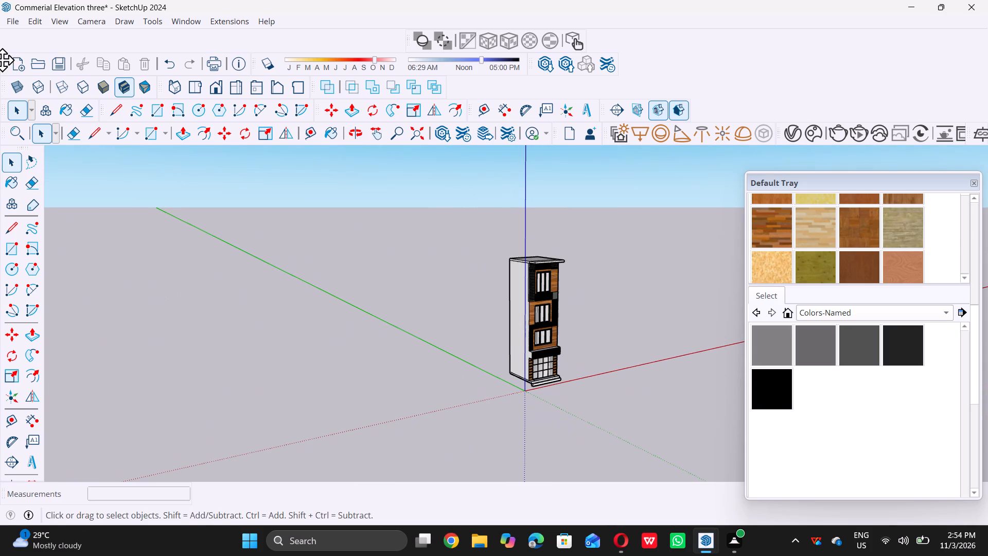
triple_click(11, 21)
left_click(10, 21)
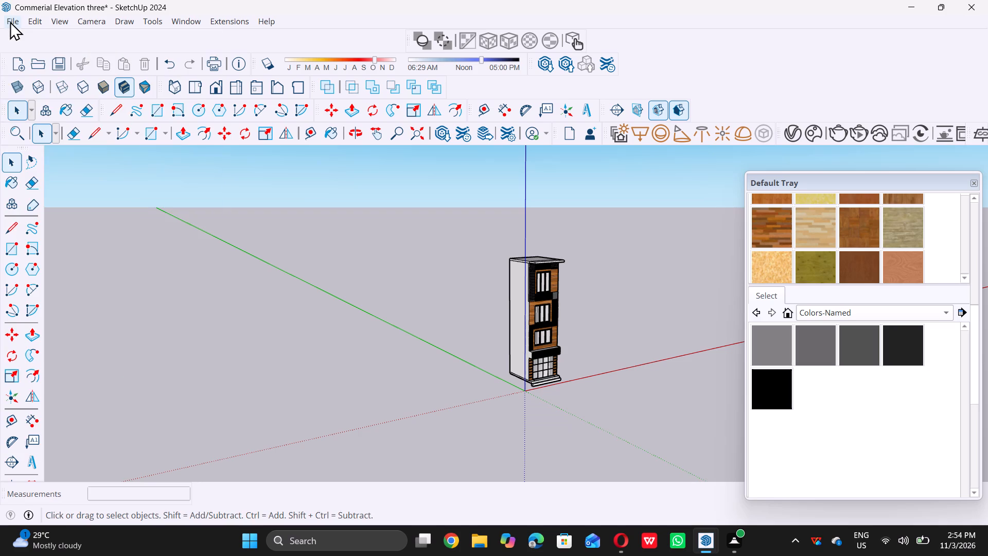
left_click(10, 20)
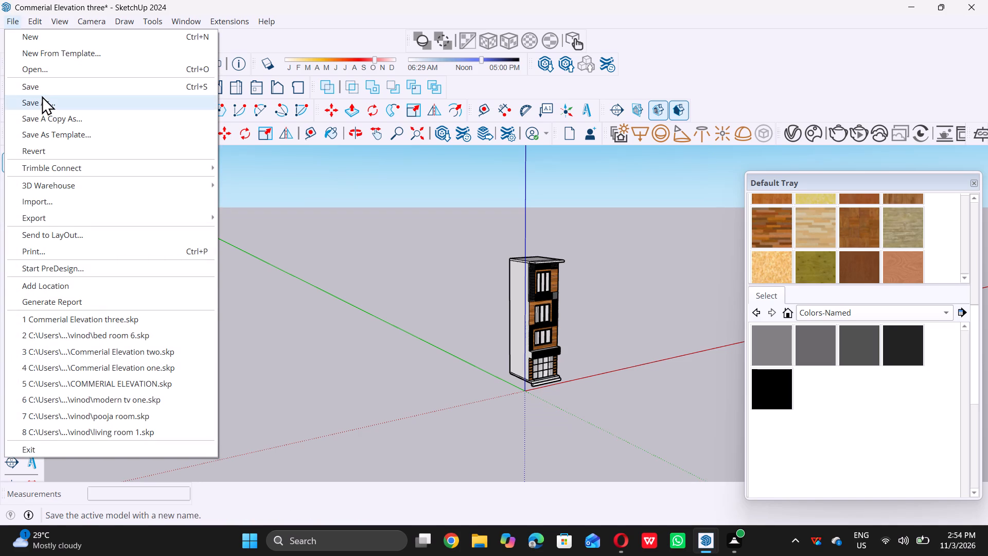
left_click(41, 90)
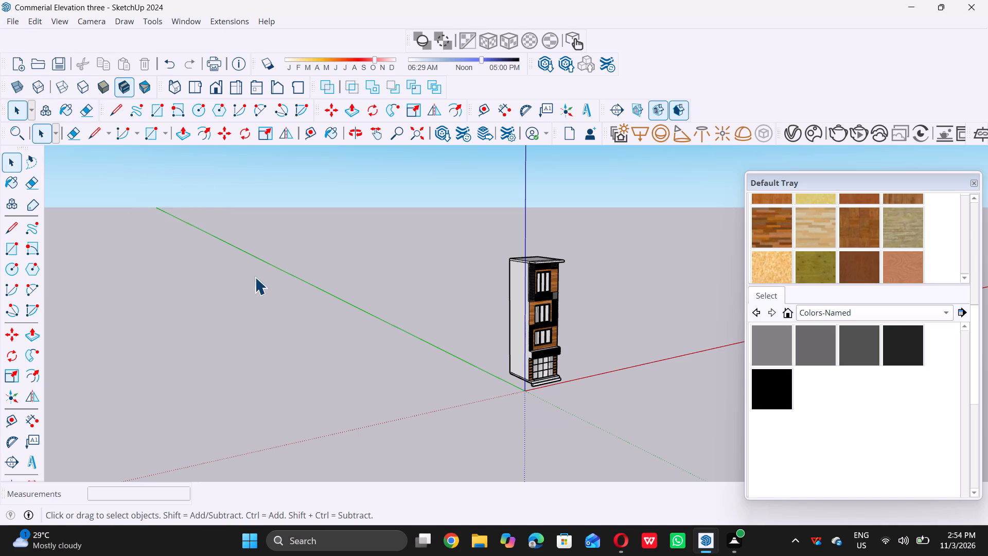
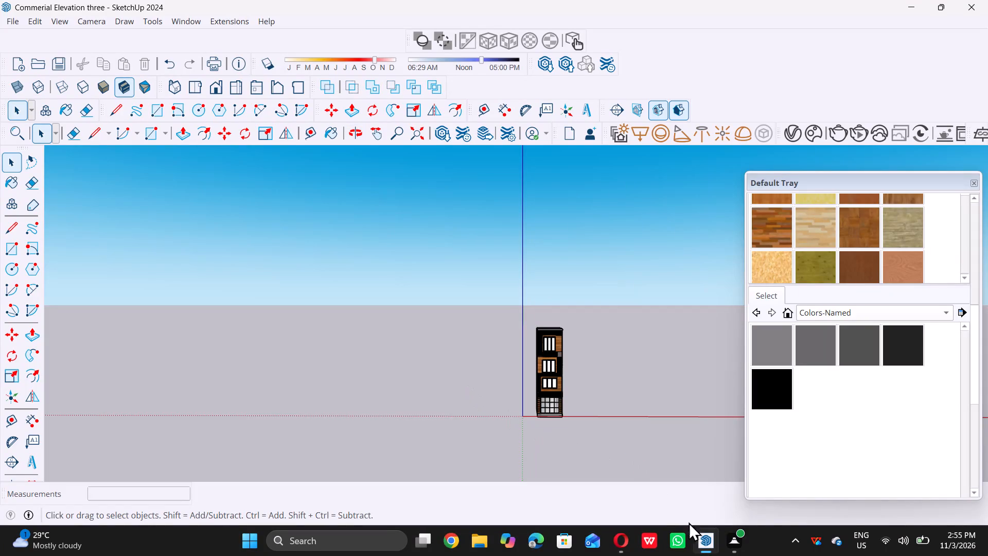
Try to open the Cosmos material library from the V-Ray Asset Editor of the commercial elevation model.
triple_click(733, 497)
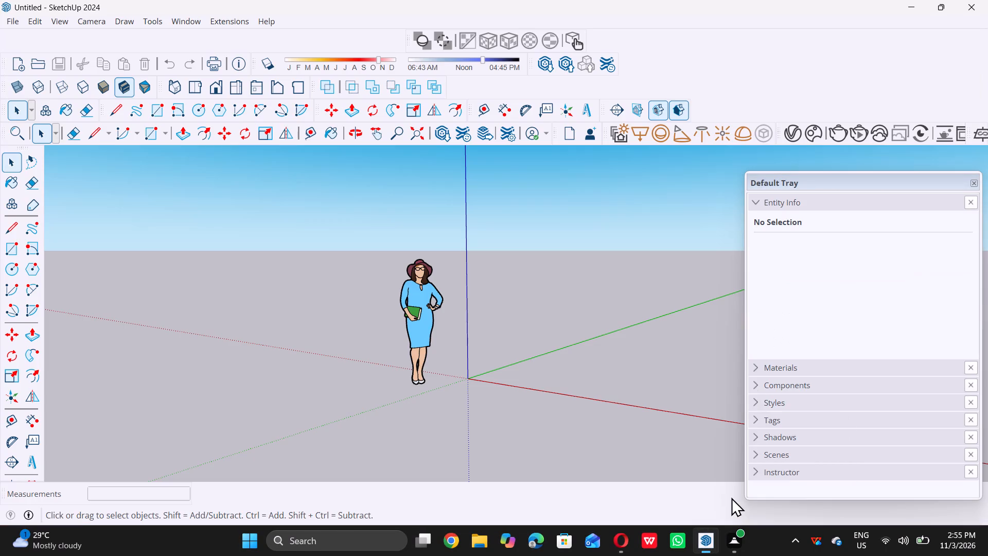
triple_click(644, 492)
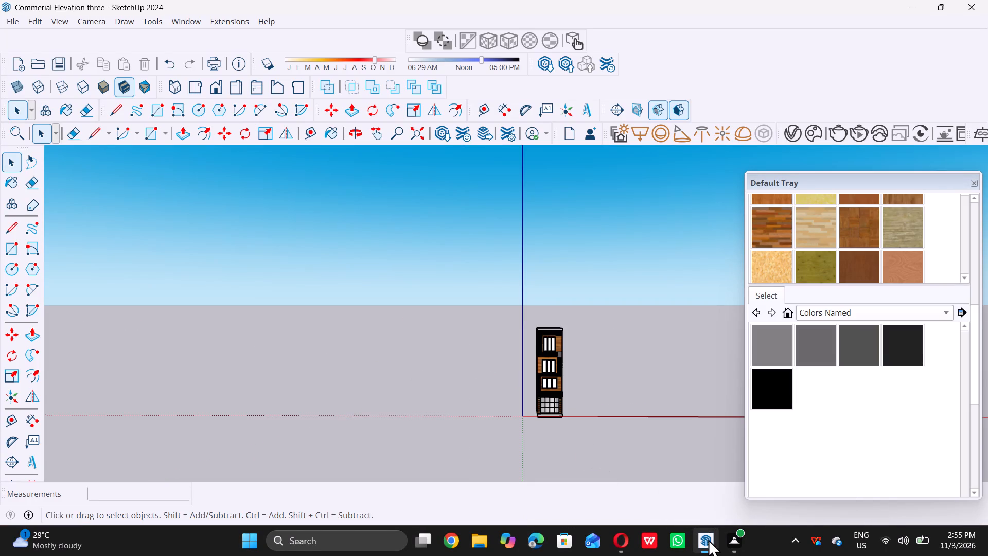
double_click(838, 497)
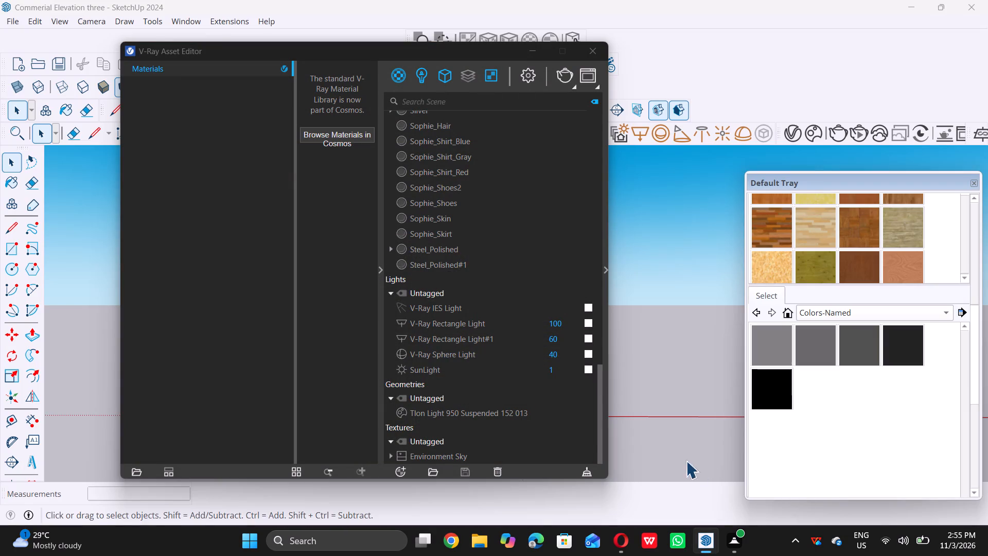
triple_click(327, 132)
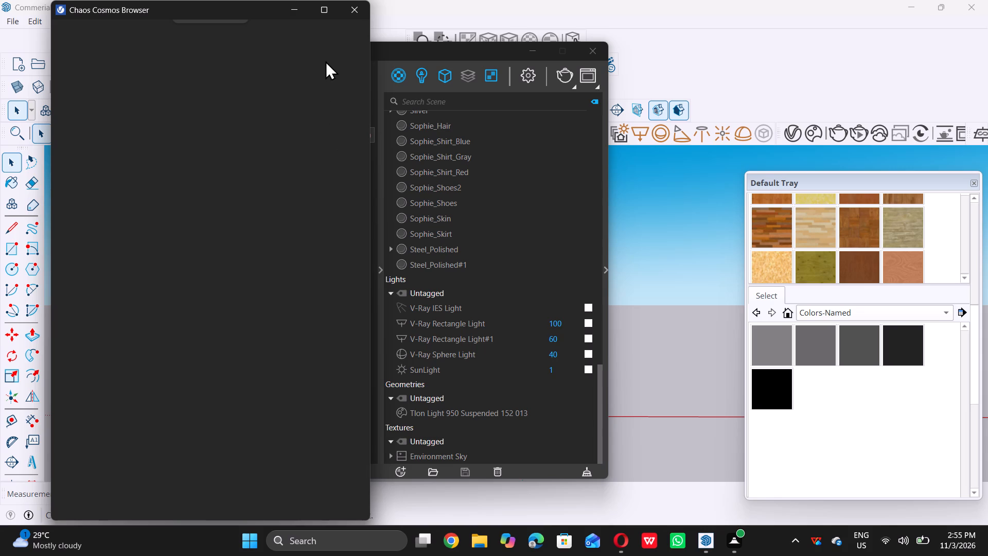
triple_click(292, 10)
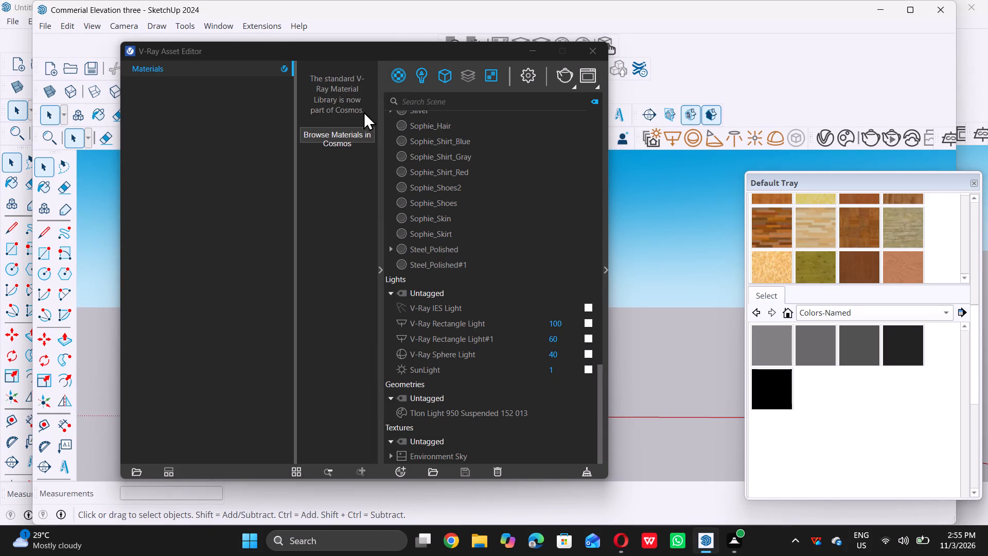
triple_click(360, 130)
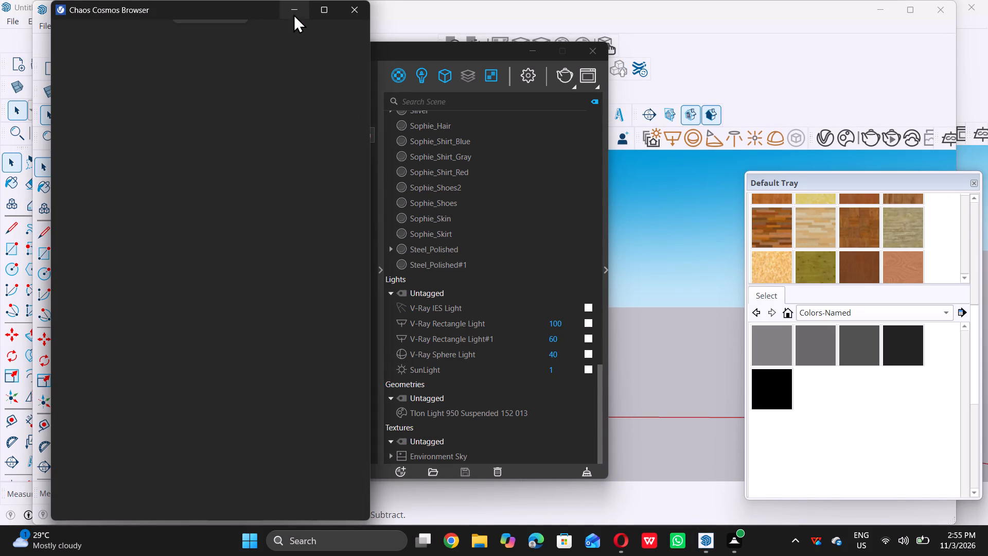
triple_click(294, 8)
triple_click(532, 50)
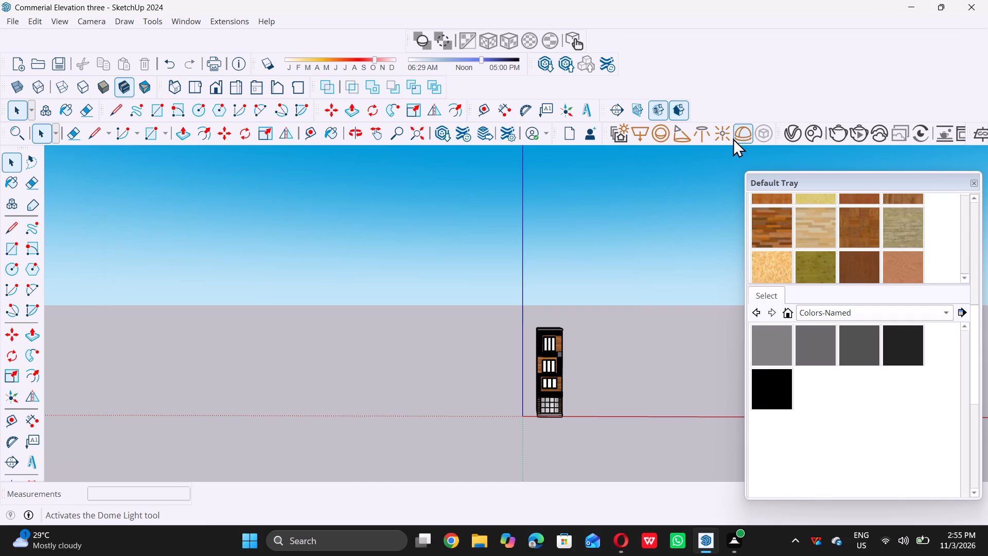
Place a V-Ray sphere light on the underside of the roof overhang, above the dark horizontal cladding at the upper corner.
double_click(659, 137)
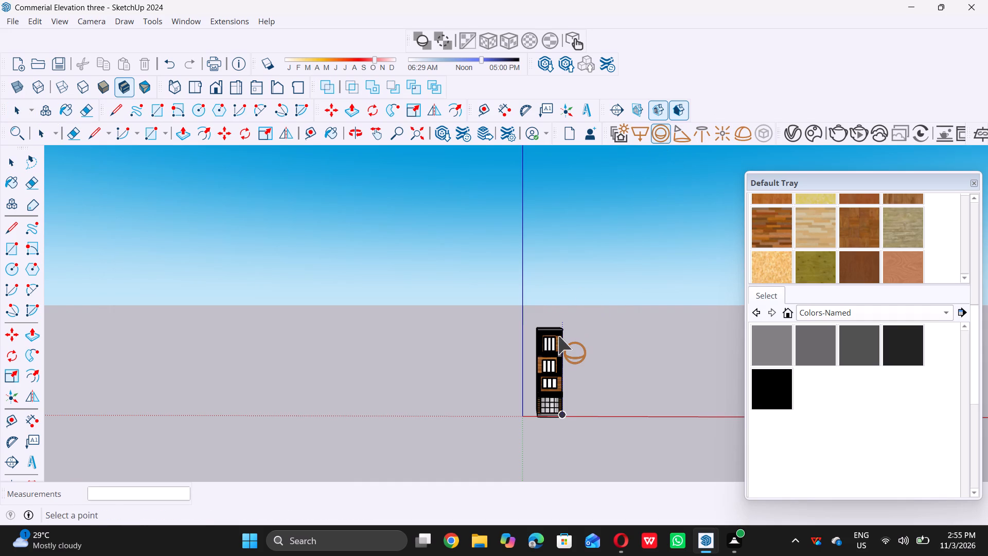
middle_click_drag(558, 336, 524, 259)
scroll(559, 327, "up", 11)
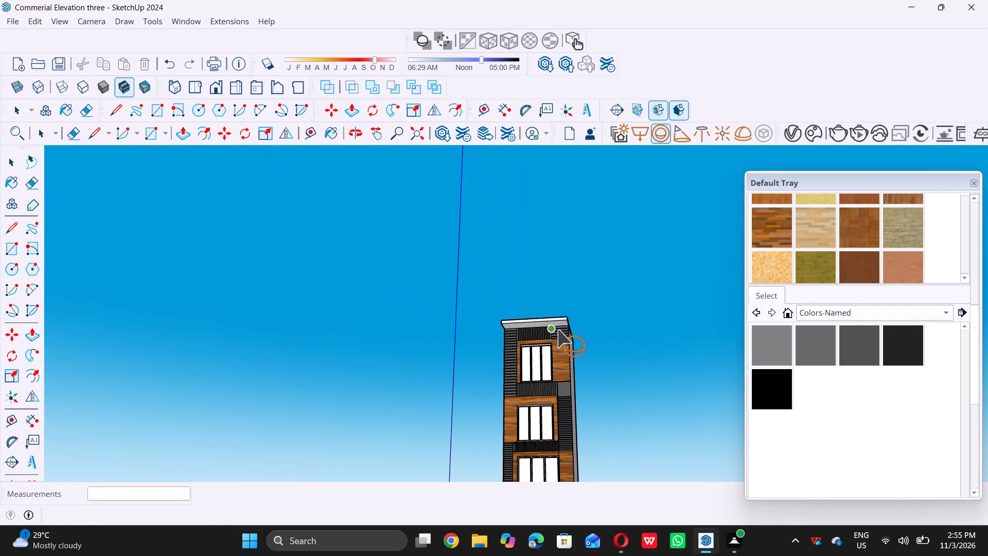
scroll(557, 329, "up", 20)
scroll(557, 329, "up", 3)
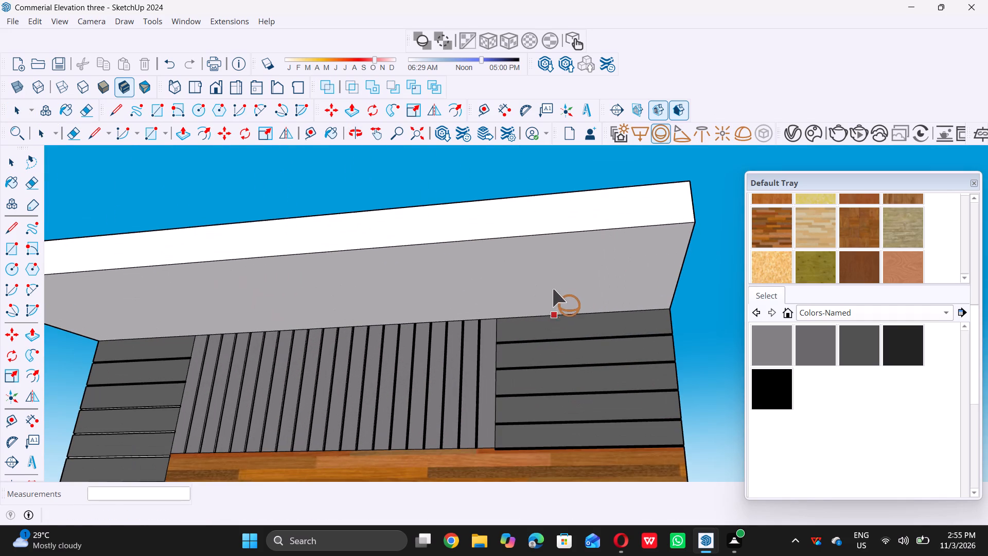
triple_click(567, 271)
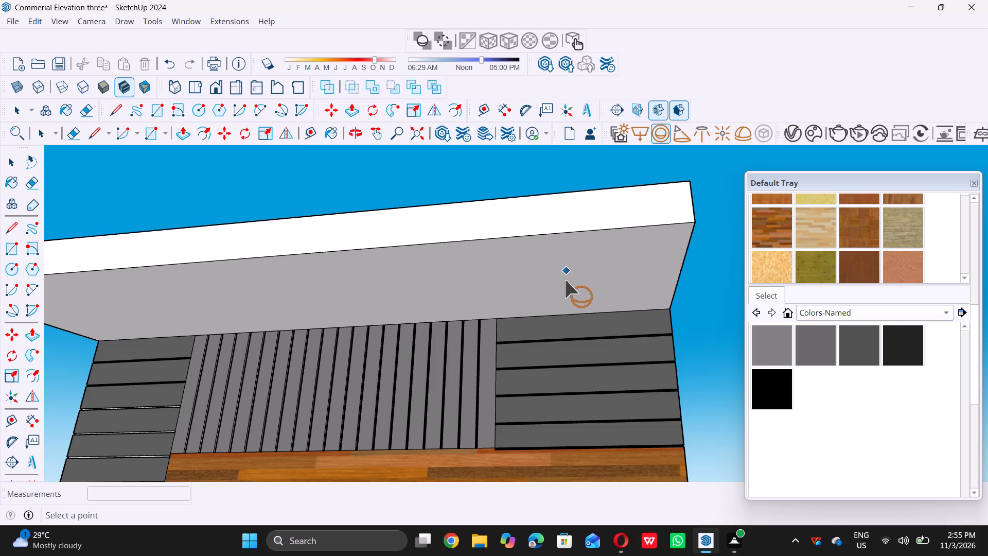
double_click(568, 277)
triple_click(568, 265)
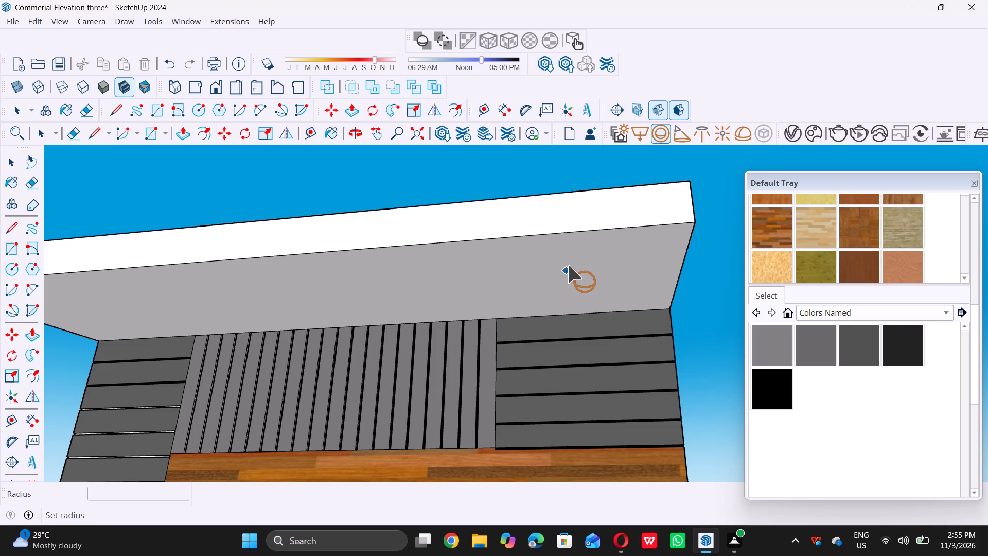
left_click(568, 265)
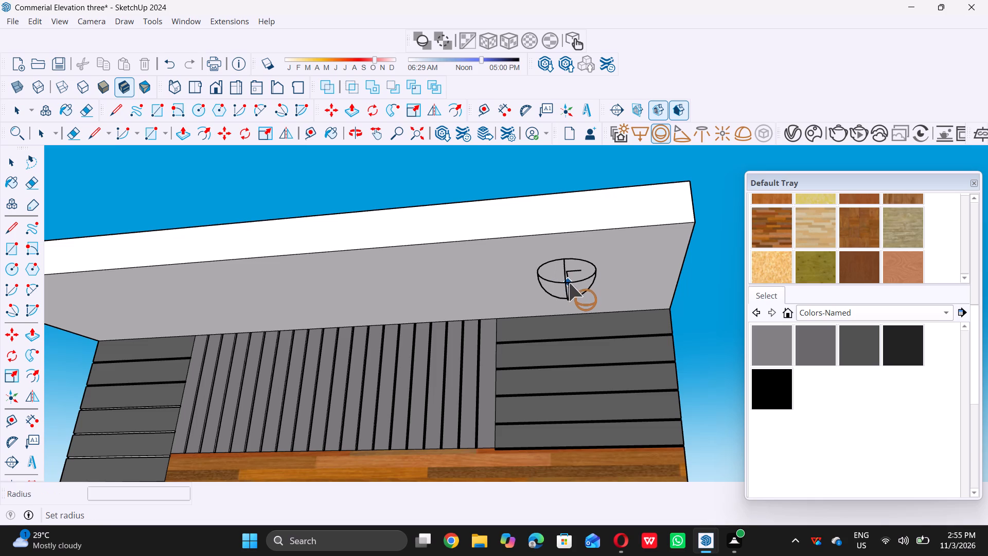
double_click(570, 284)
scroll(568, 288, "down", 9)
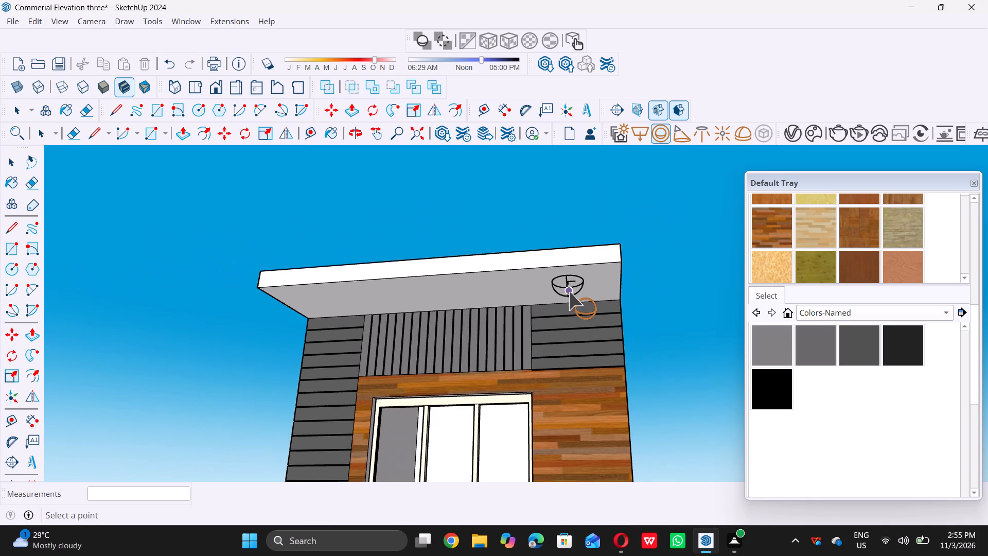
key("space")
Select the sphere light and move it down about 1' 1" so that it hangs below the roof overhang.
scroll(534, 289, "down", 11)
middle_click(473, 287)
middle_click_drag(475, 288, 483, 294)
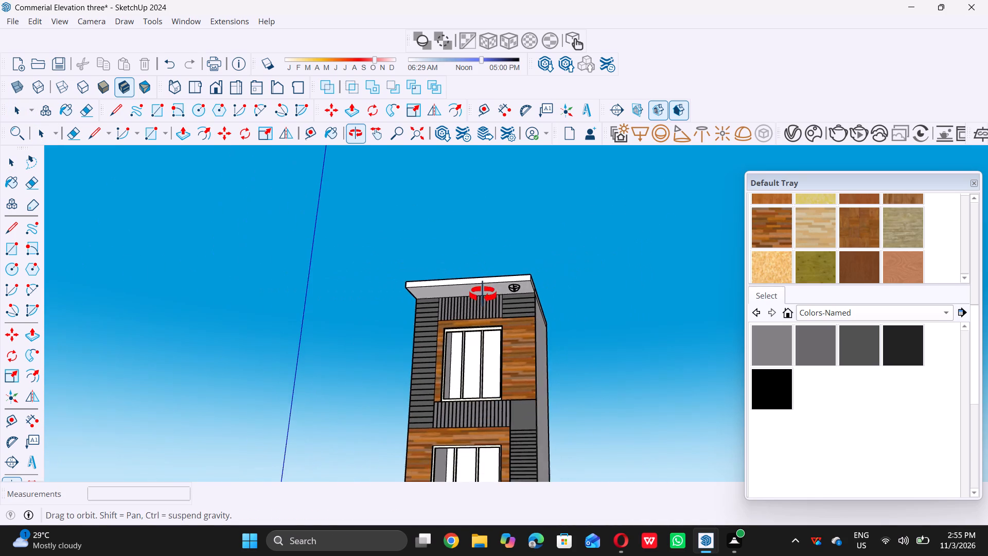
middle_click_drag(483, 294, 530, 283)
scroll(528, 284, "up", 6)
middle_click_drag(518, 267, 517, 300)
scroll(516, 303, "up", 9)
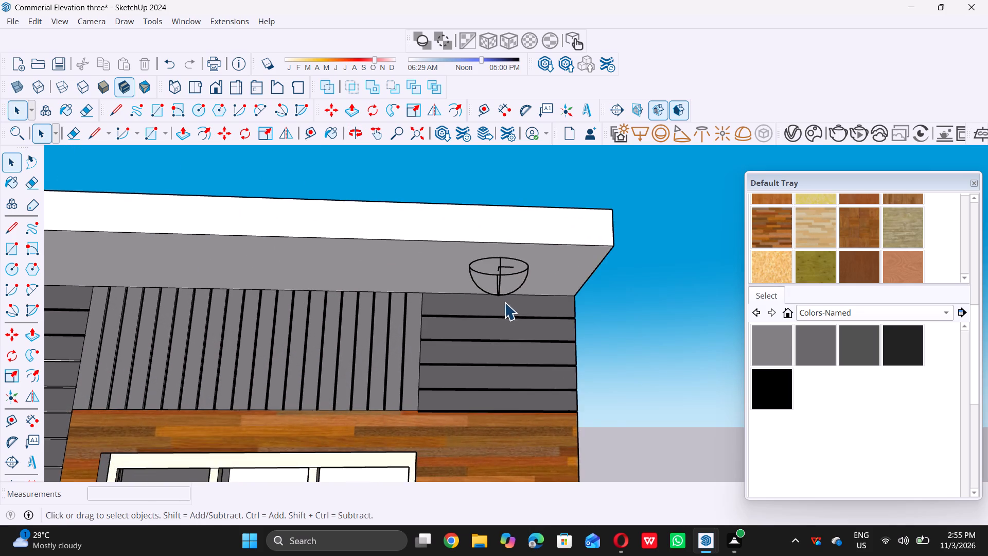
scroll(504, 302, "up", 4)
triple_click(495, 288)
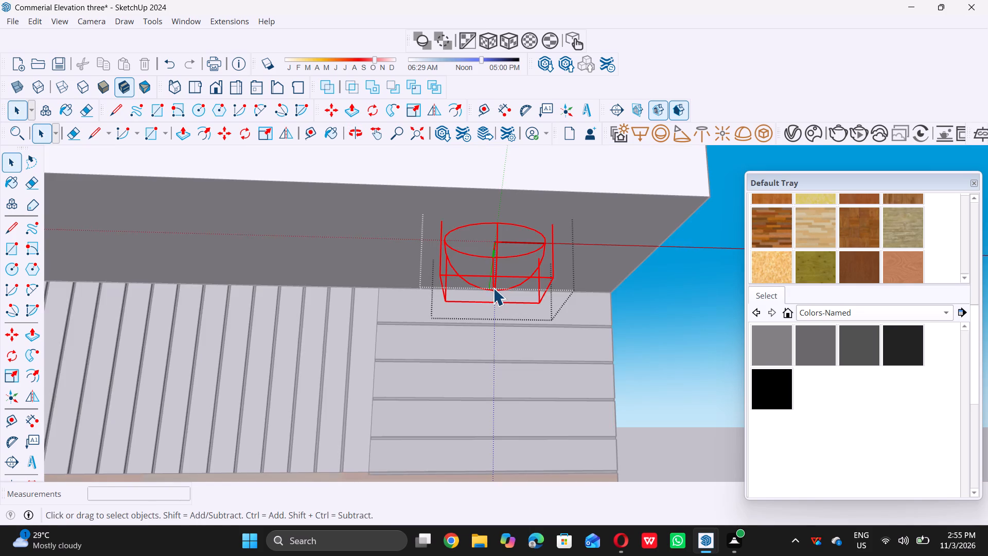
scroll(493, 288, "down", 9)
double_click(647, 288)
scroll(535, 300, "up", 4)
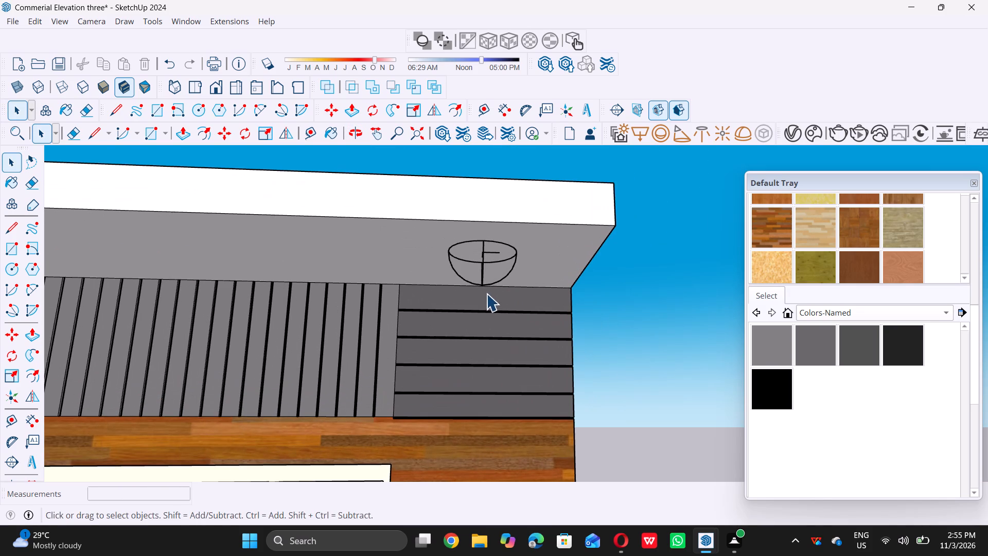
left_click(483, 285)
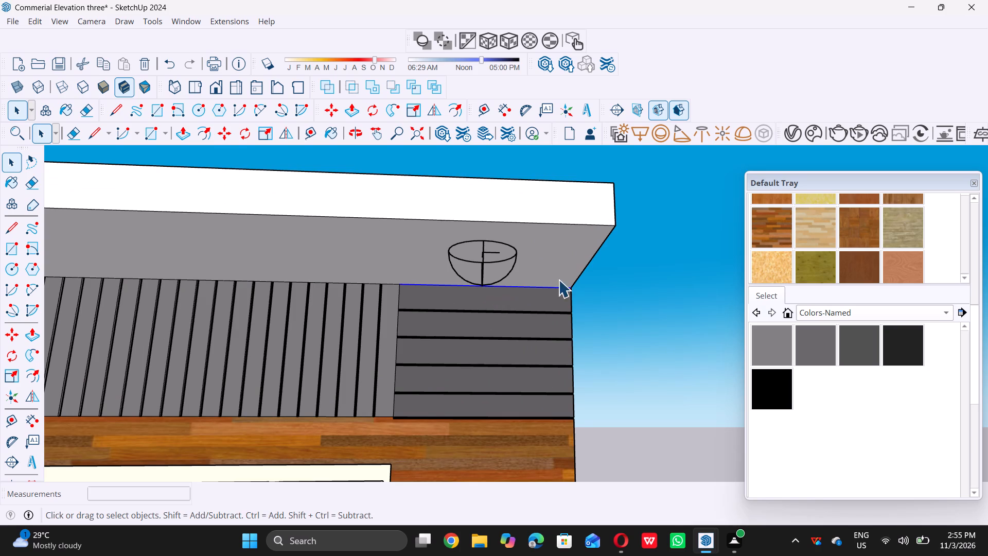
left_click(642, 274)
scroll(498, 288, "up", 5)
left_click(474, 279)
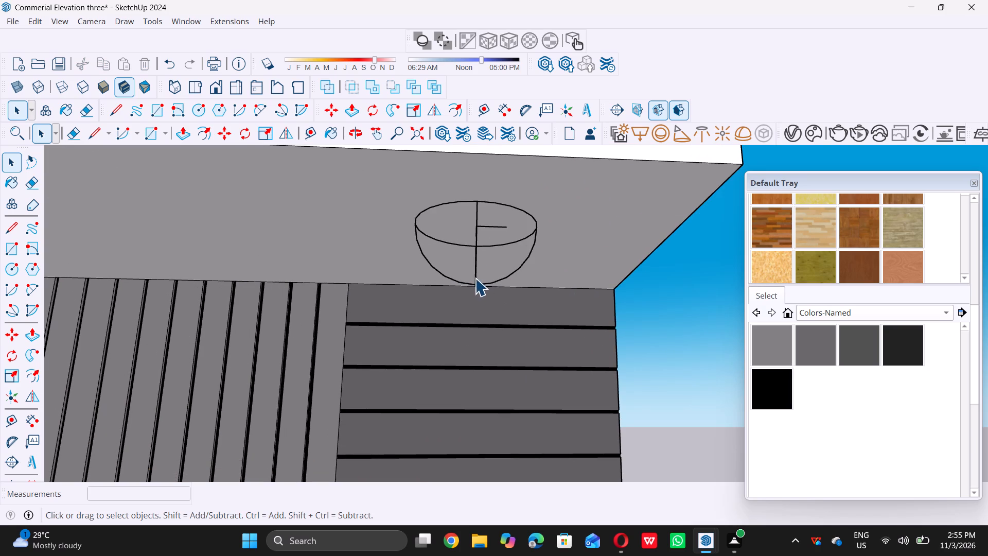
scroll(508, 278, "down", 10)
middle_click_drag(512, 237, 510, 280)
scroll(517, 286, "up", 3)
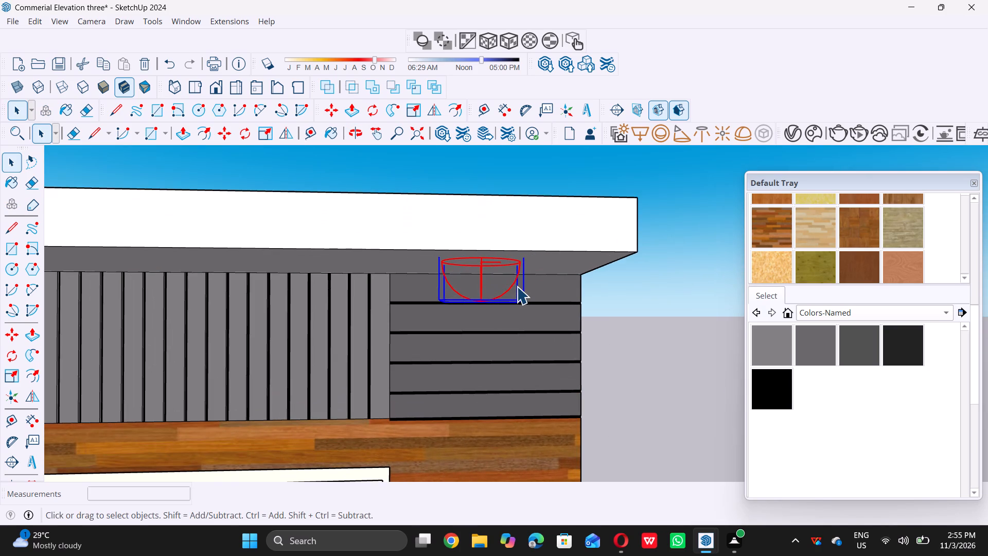
key("m")
double_click(526, 215)
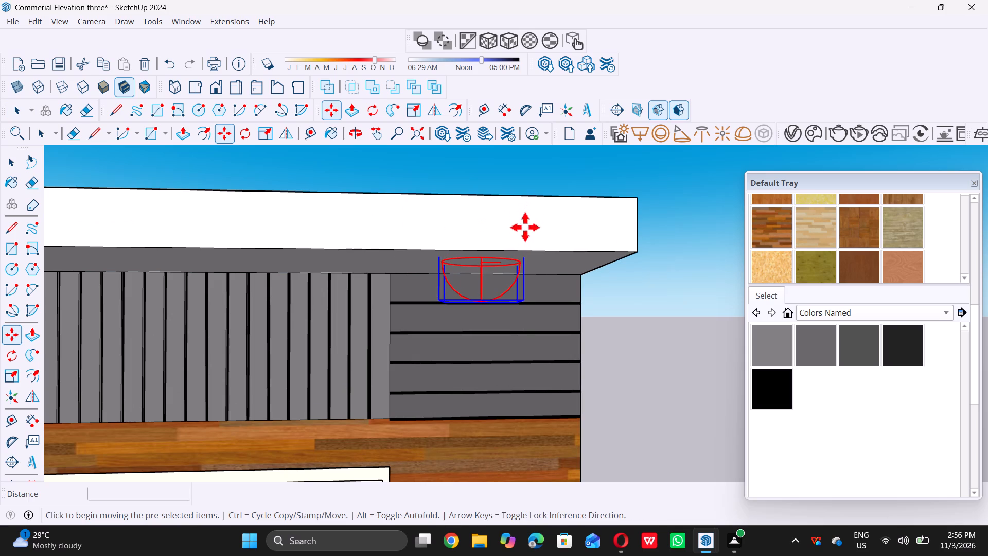
double_click(528, 254)
key("space")
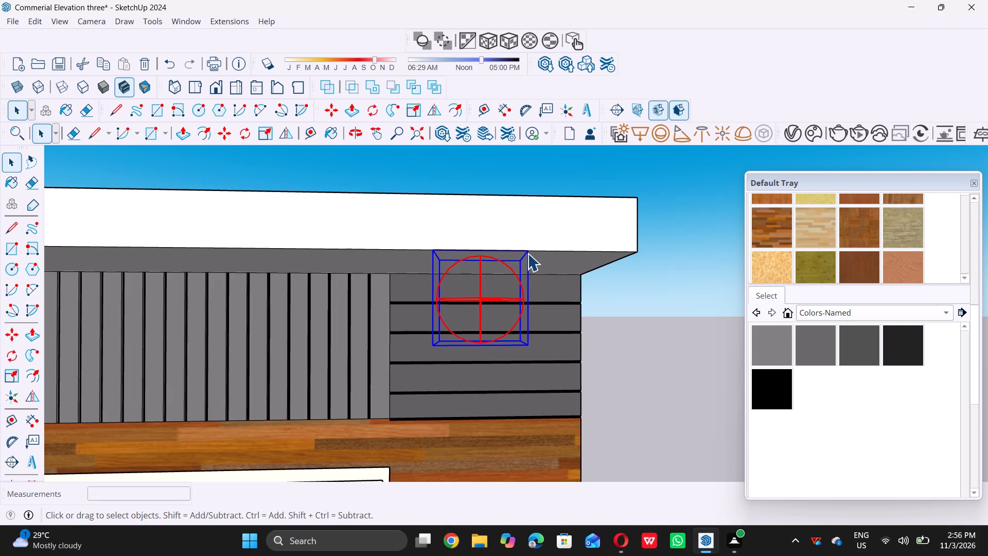
Scale the sphere light along the blue axis to about 0.46, flattening it vertically below the overhang.
key("s")
scroll(488, 349, "up", 7)
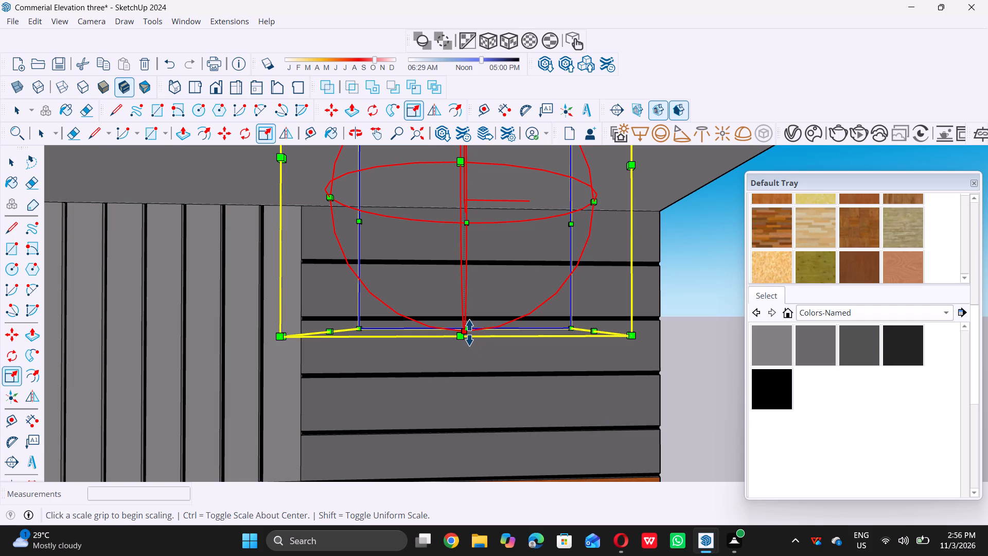
triple_click(469, 332)
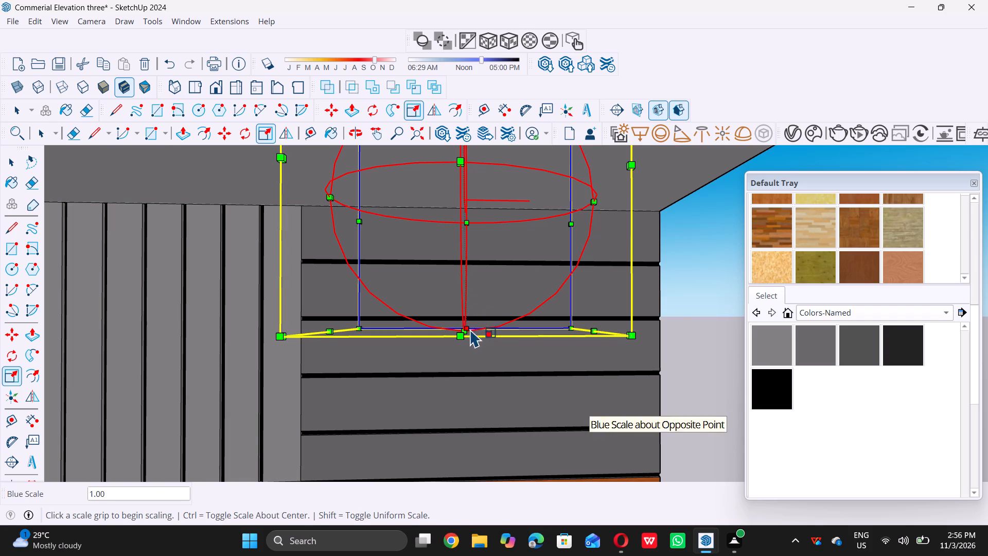
scroll(470, 329, "up", 5)
triple_click(465, 332)
left_click(465, 331)
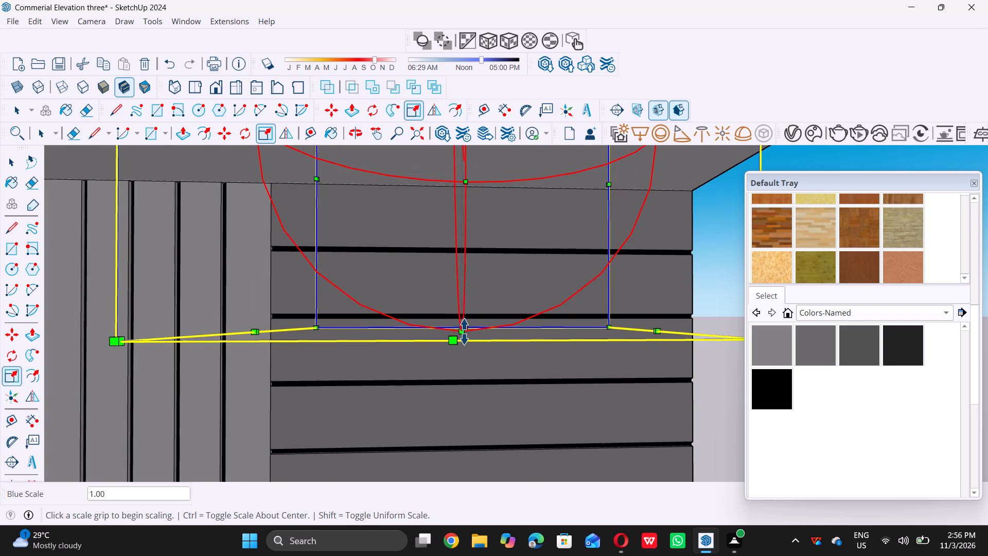
triple_click(465, 333)
scroll(470, 335, "up", 7)
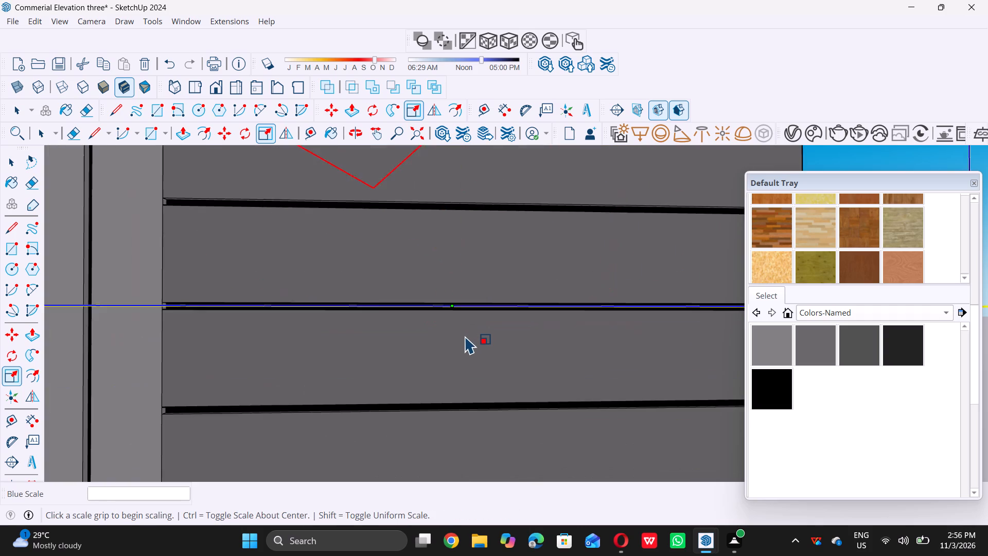
scroll(456, 329, "down", 5)
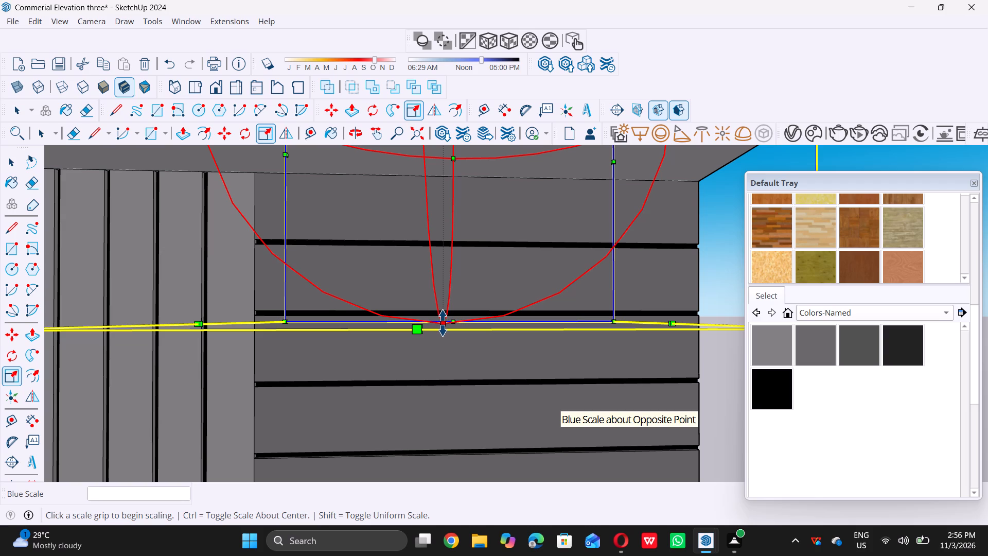
double_click(443, 323)
scroll(442, 275, "down", 17)
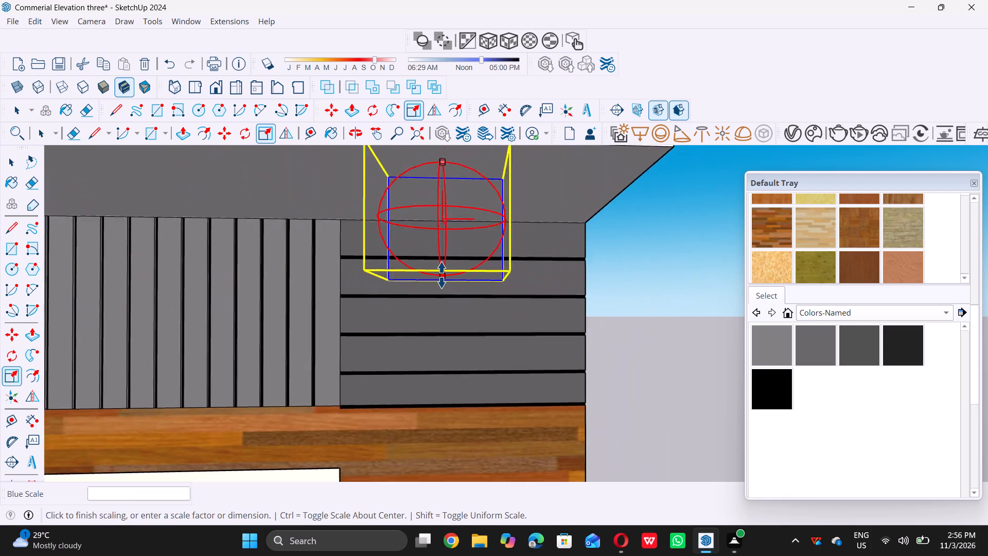
scroll(442, 275, "down", 4)
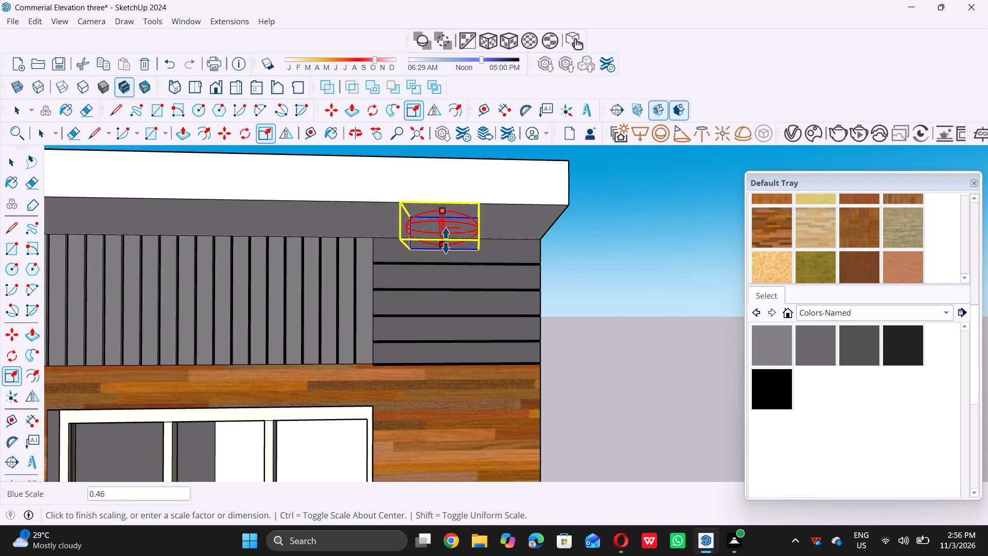
double_click(447, 235)
Scale the sphere light along the red axis to 0.50, halving its width below the roof overhang.
middle_click_drag(449, 273, 450, 247)
scroll(479, 222, "up", 6)
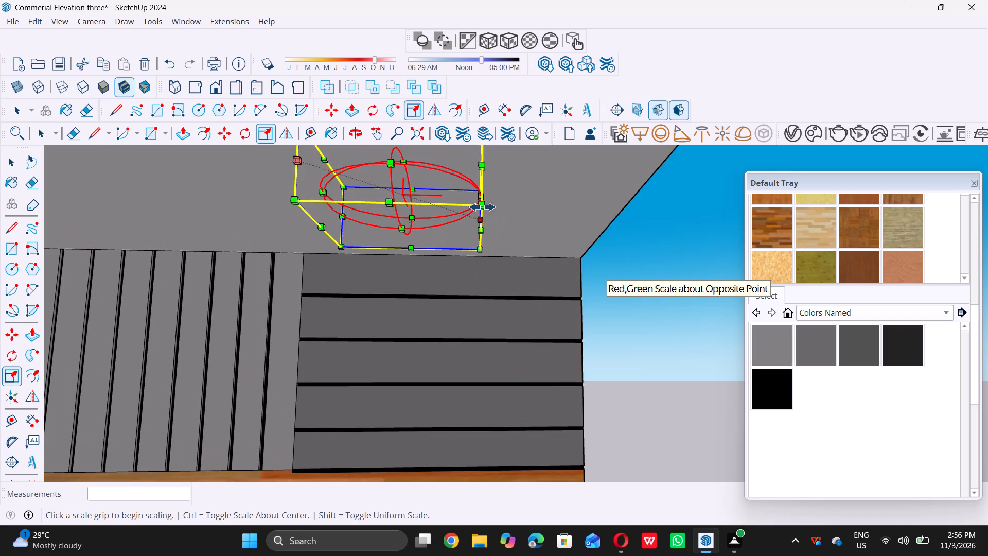
scroll(483, 187, "up", 11)
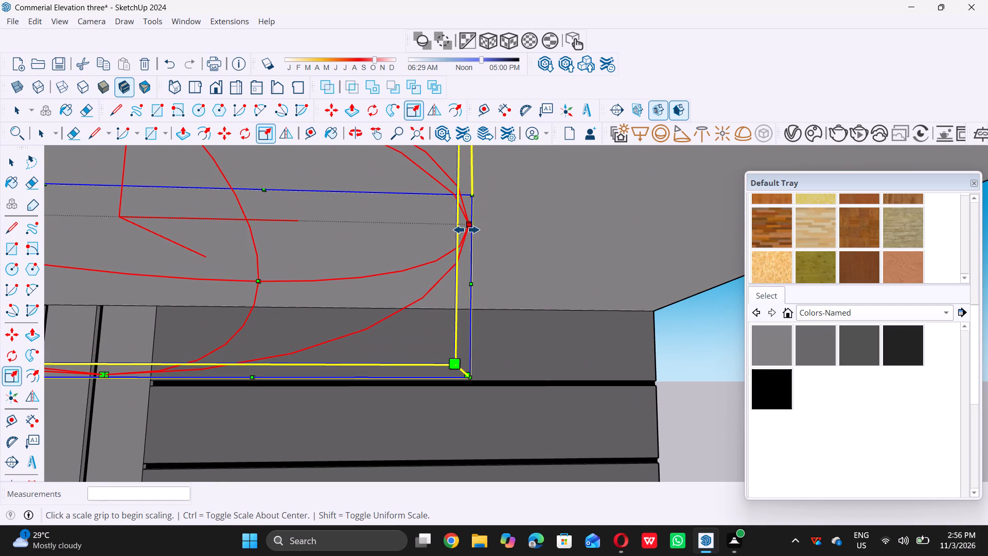
scroll(467, 234, "up", 5)
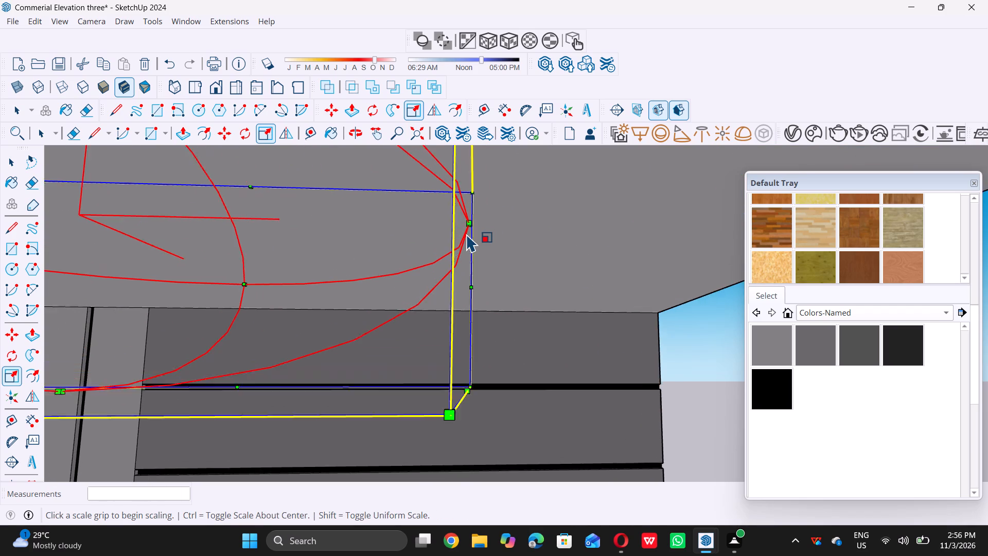
scroll(467, 234, "up", 1)
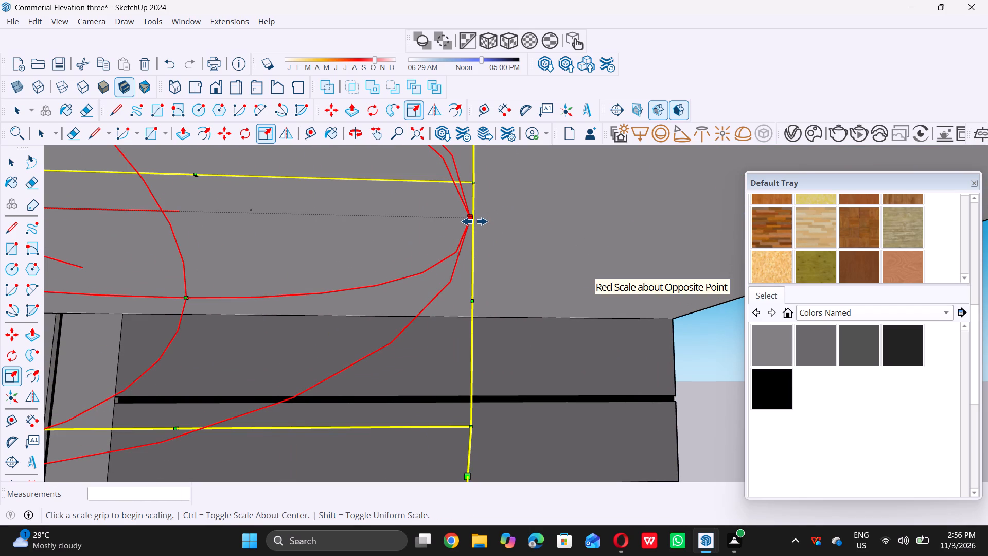
double_click(474, 221)
scroll(474, 221, "down", 16)
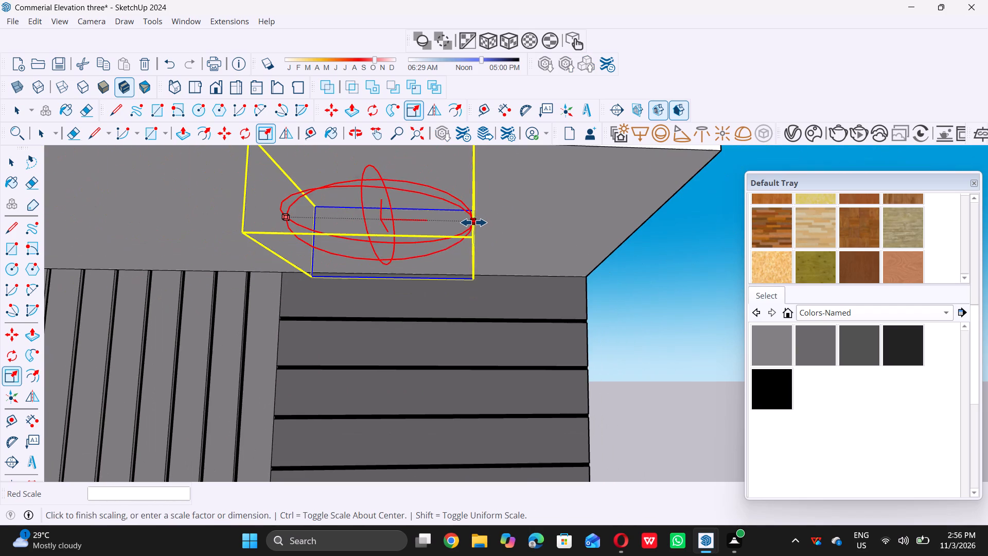
triple_click(383, 226)
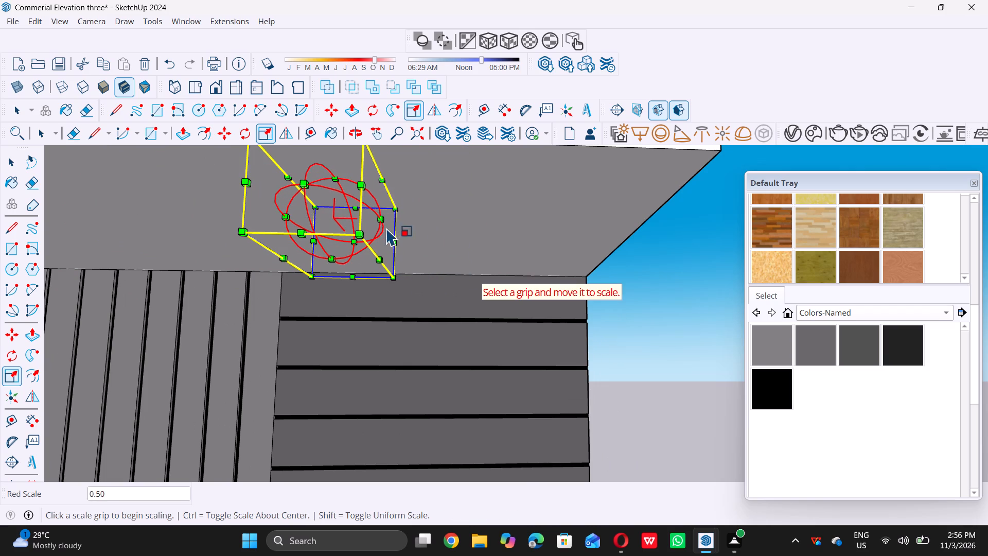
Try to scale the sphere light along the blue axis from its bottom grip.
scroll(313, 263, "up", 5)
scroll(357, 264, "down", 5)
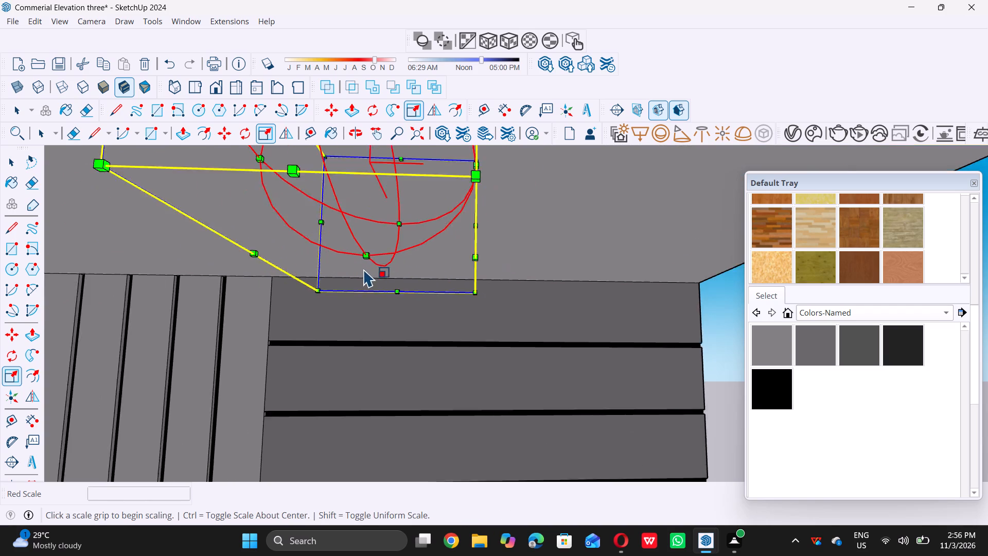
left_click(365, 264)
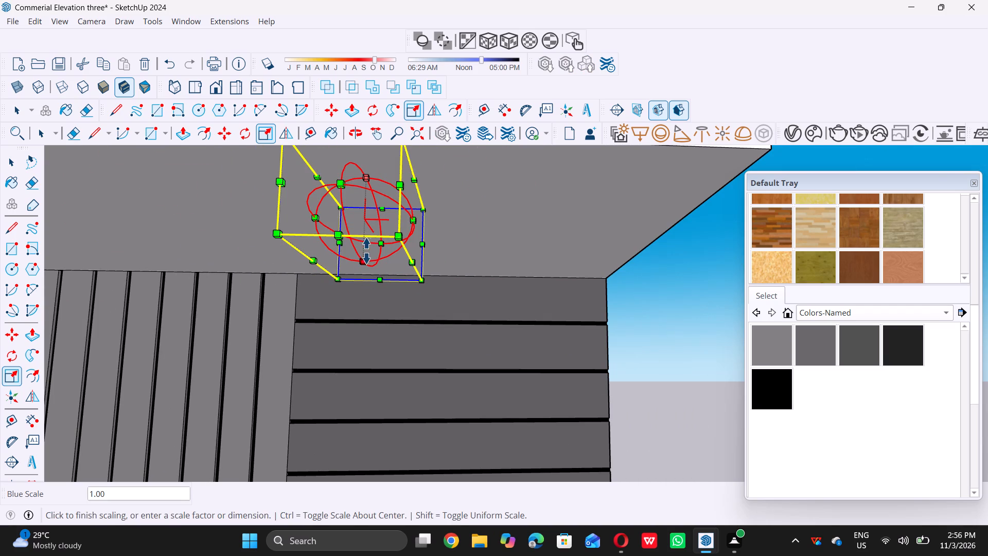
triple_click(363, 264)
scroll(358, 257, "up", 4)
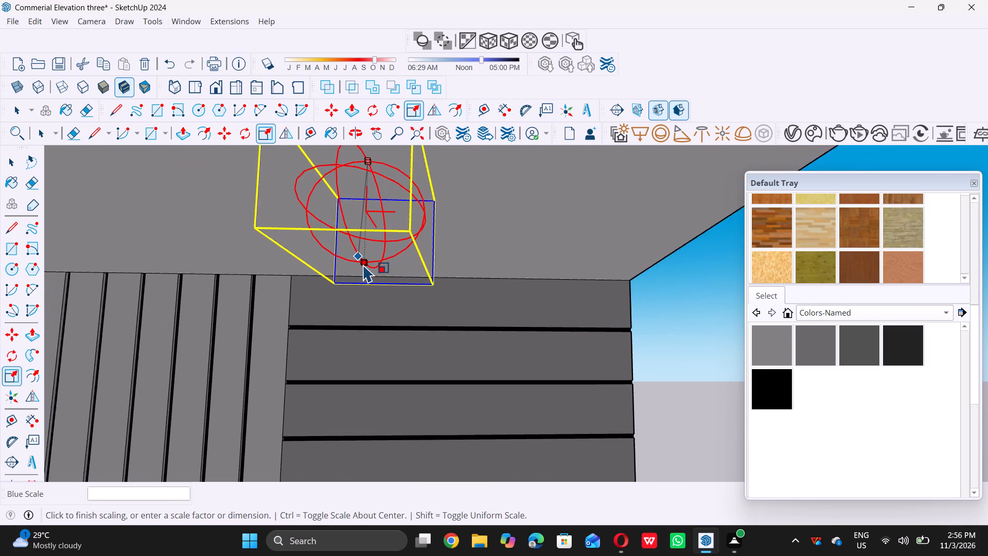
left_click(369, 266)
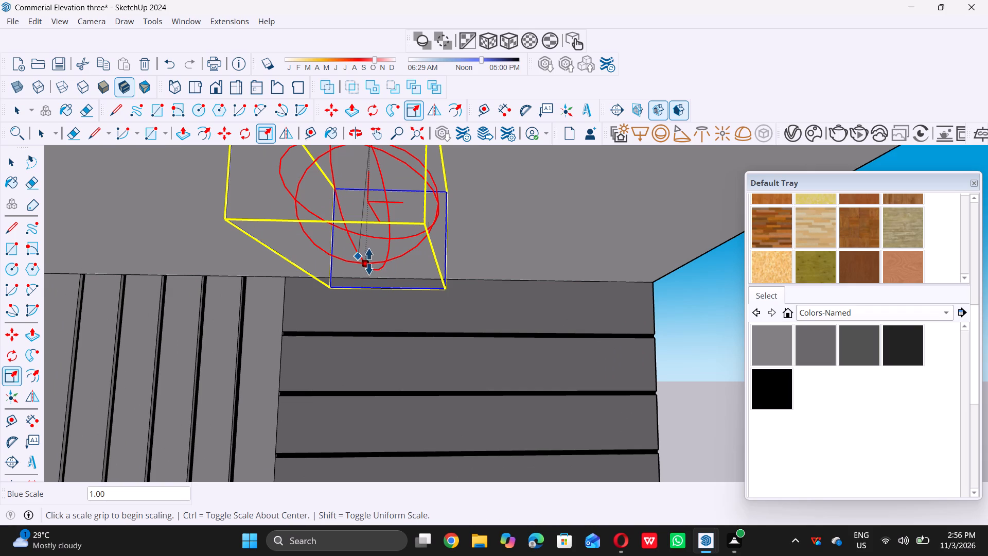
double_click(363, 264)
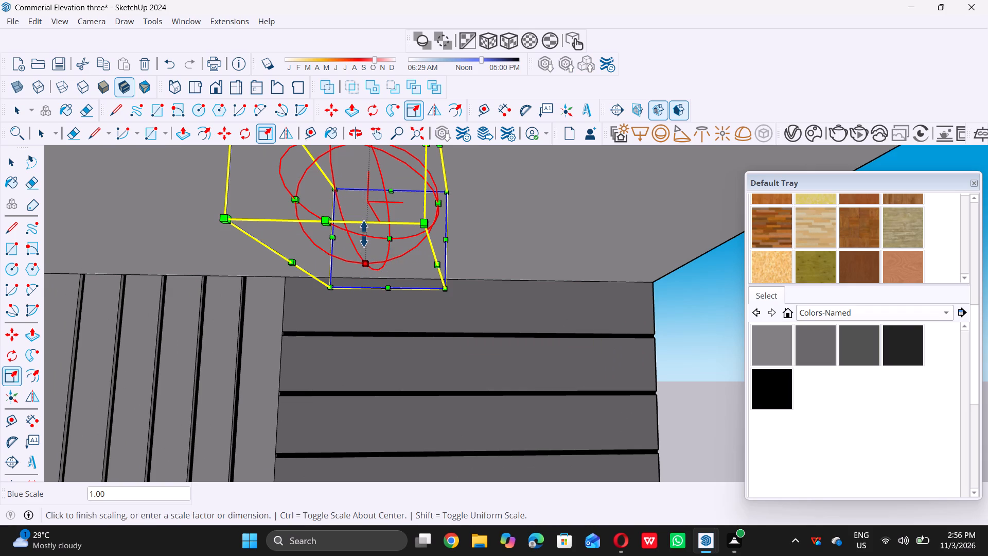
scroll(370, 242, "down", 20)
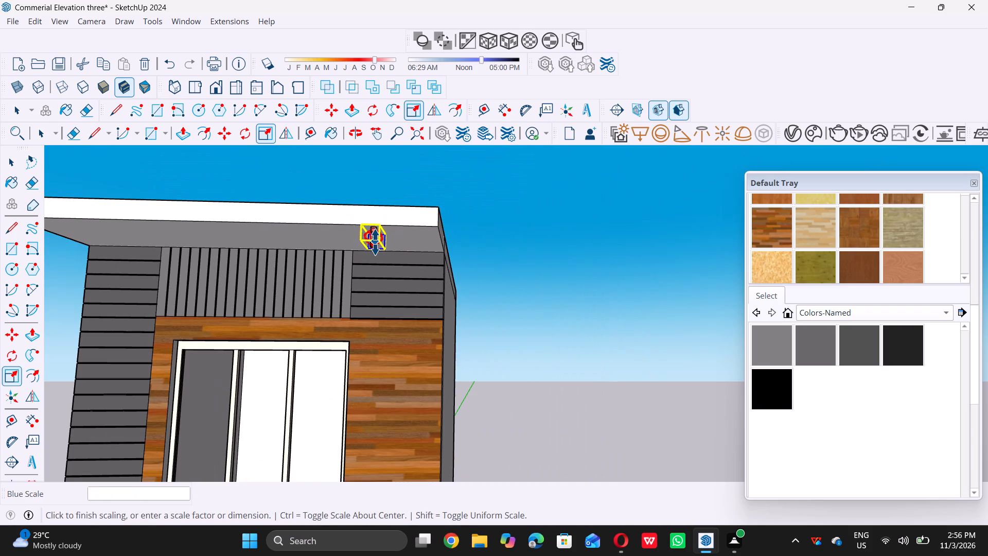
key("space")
Move the sphere light along the overhang's underside towards the nearer roof corner, above the short horizontal cladding.
scroll(520, 239, "down", 6)
middle_click_drag(298, 256, 301, 227)
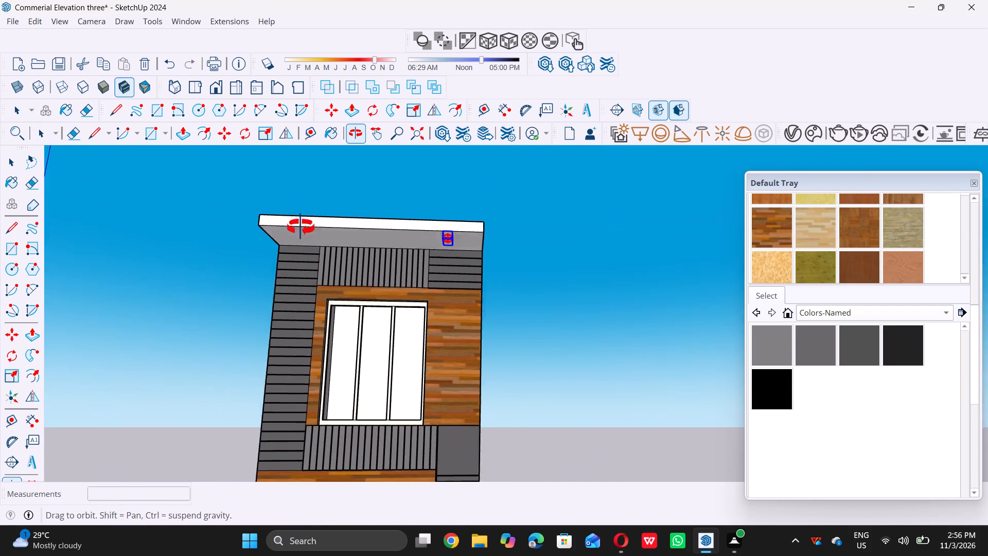
middle_click_drag(301, 227, 300, 224)
middle_click(300, 224)
scroll(394, 234, "up", 6)
scroll(481, 218, "up", 10)
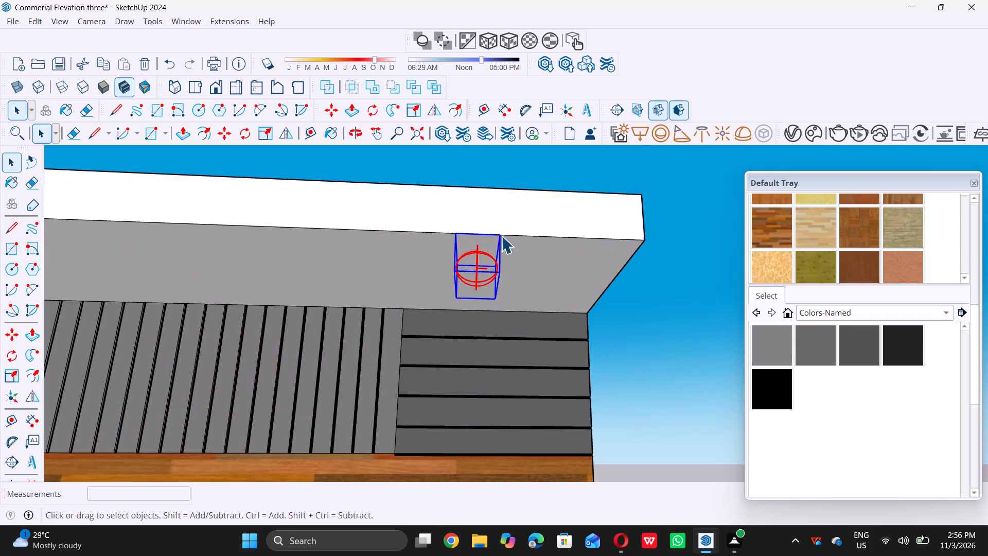
scroll(501, 236, "up", 10)
key("m")
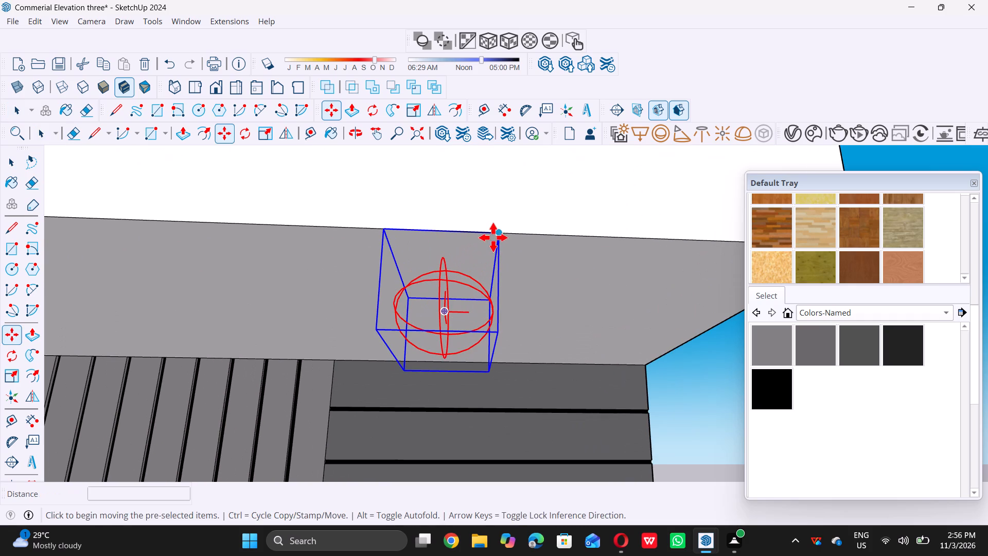
left_click(500, 234)
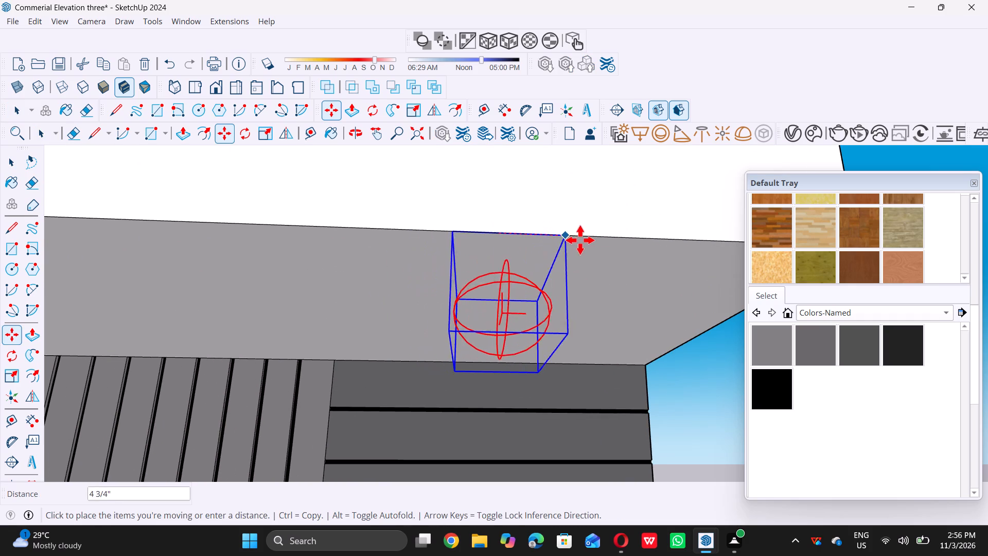
triple_click(595, 237)
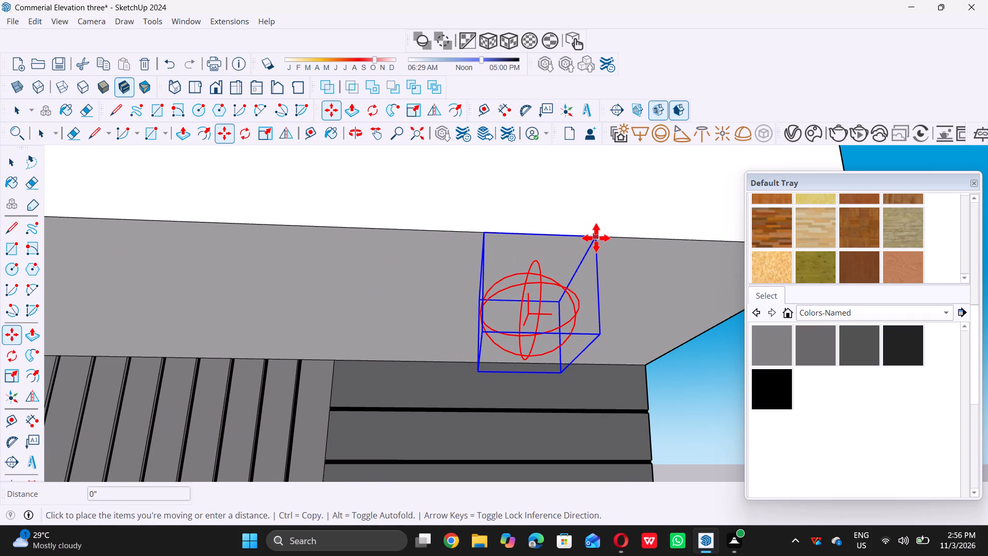
Copy the sphere light about 5' 1" along the overhang, placing the copy above the vertical cladding near its middle.
double_click(596, 239)
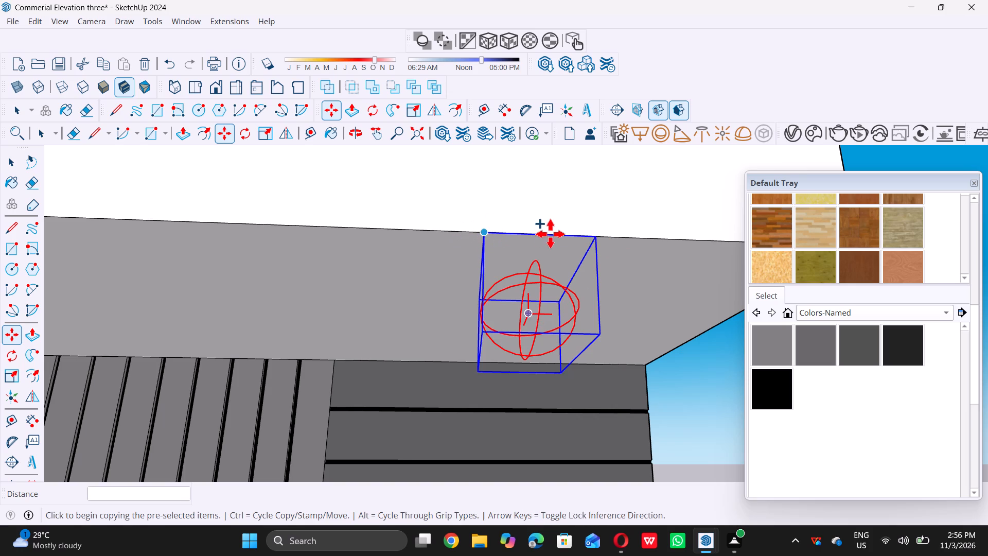
triple_click(596, 238)
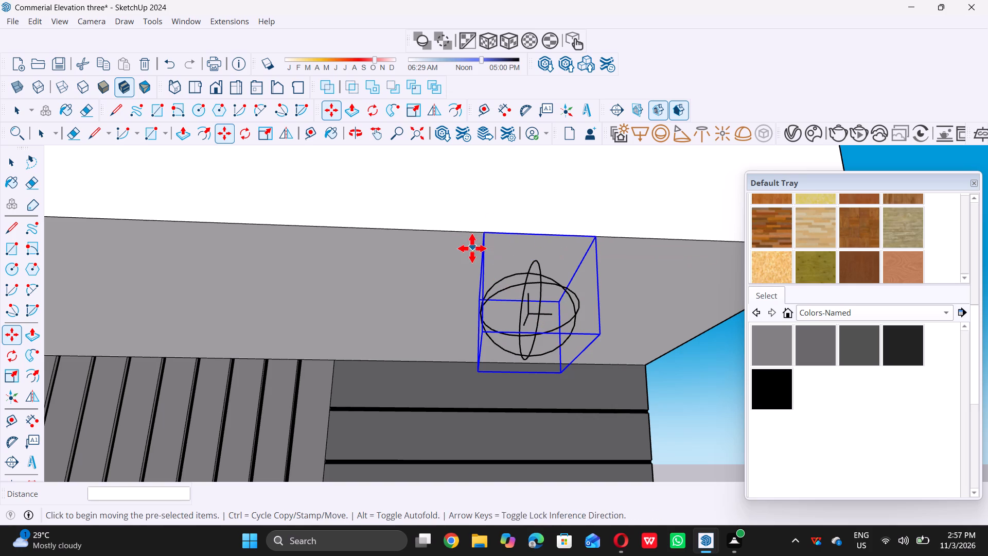
double_click(592, 236)
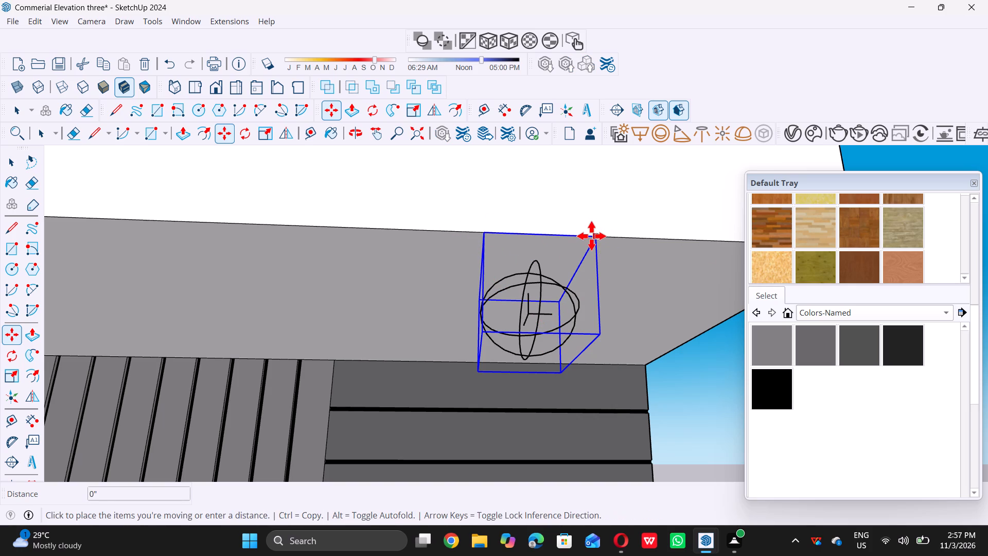
scroll(430, 255, "down", 12)
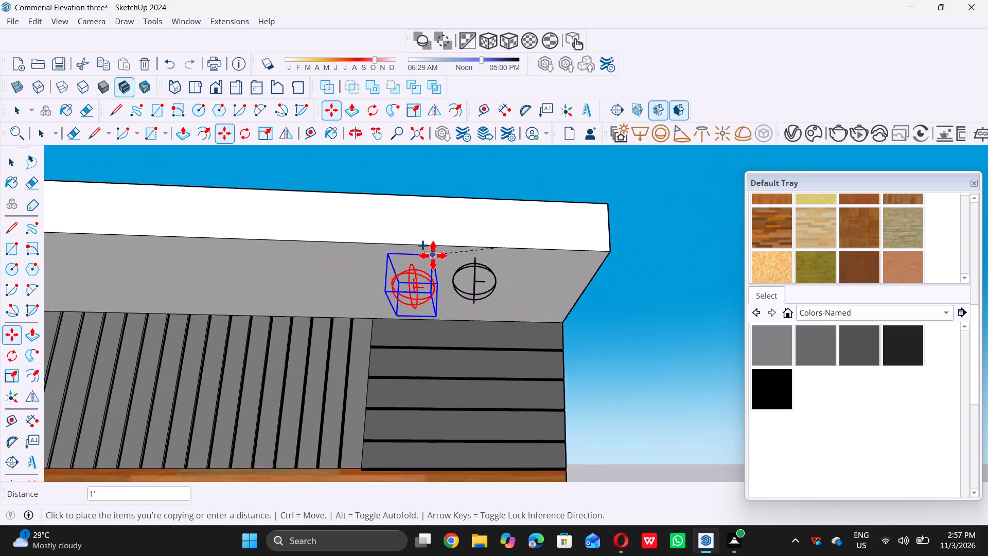
scroll(433, 255, "down", 14)
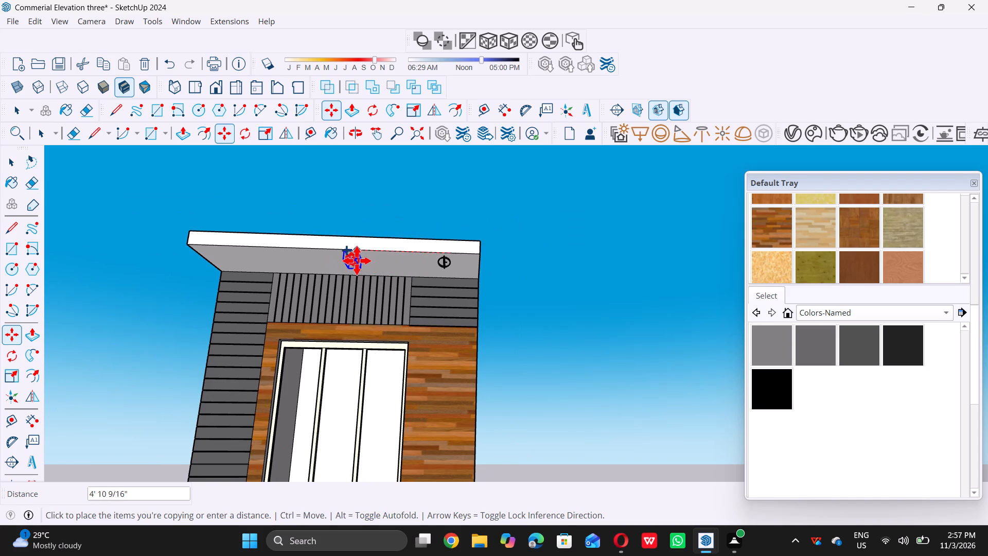
scroll(357, 261, "up", 10)
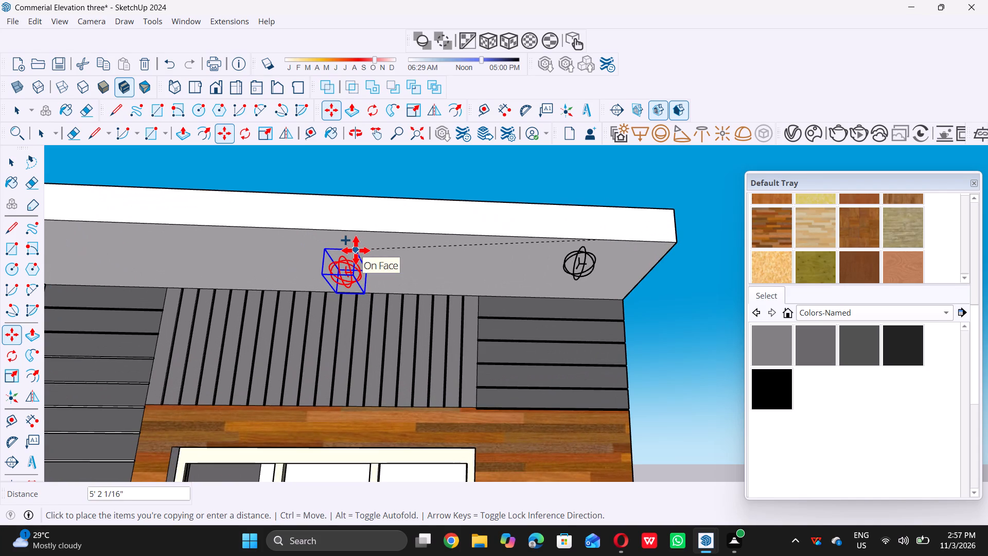
scroll(355, 249, "up", 5)
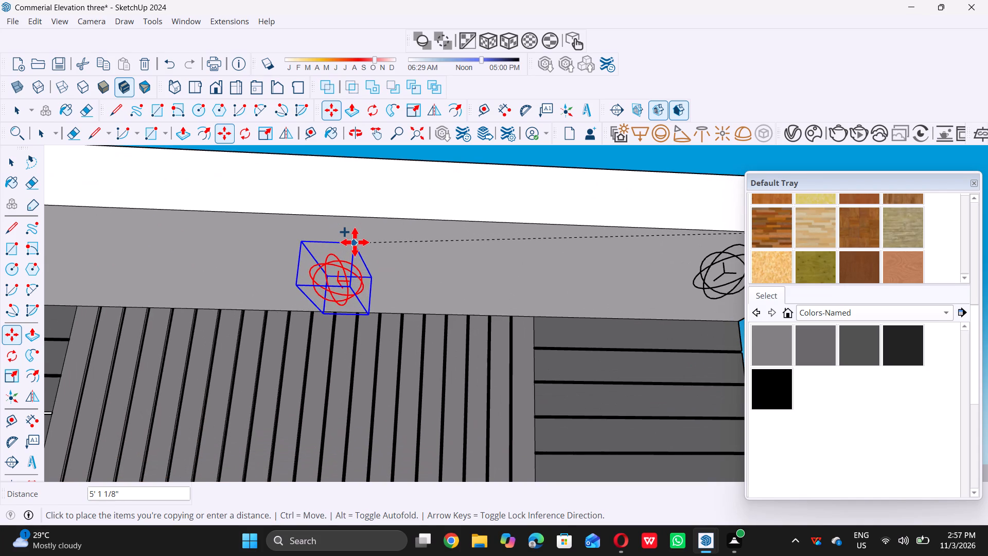
double_click(355, 240)
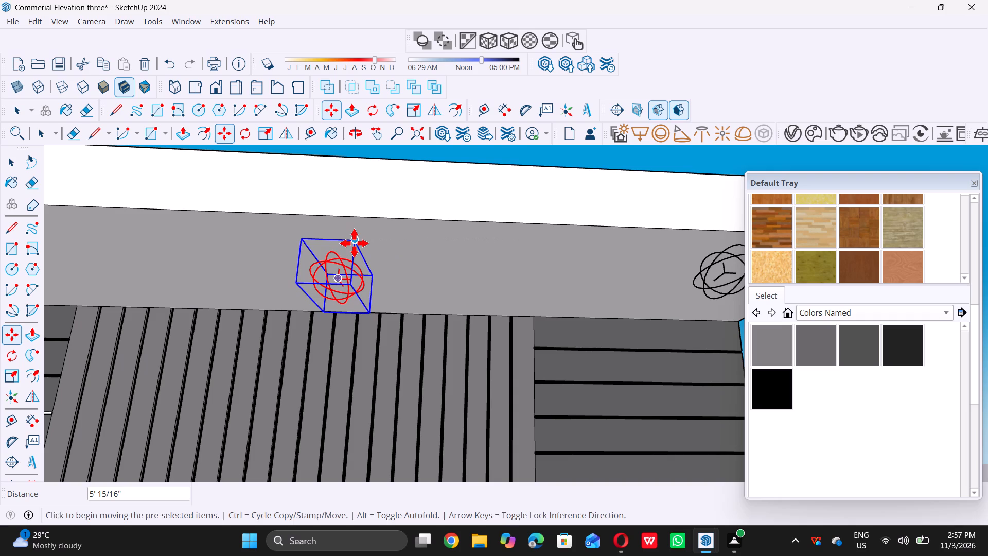
Copy the middle sphere light about 5' 11" along the overhang towards its far end, and clear the selection.
triple_click(354, 243)
scroll(354, 243, "down", 6)
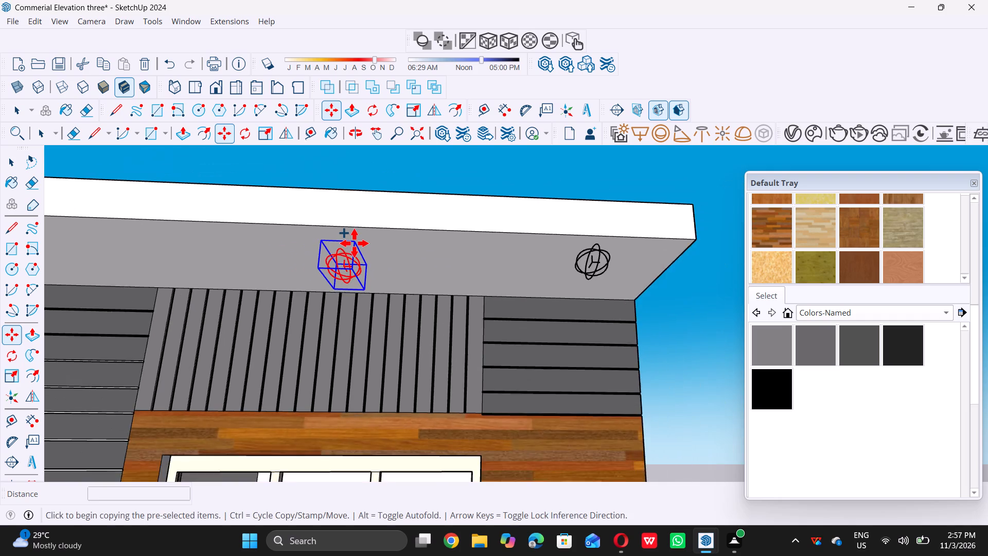
scroll(354, 243, "down", 3)
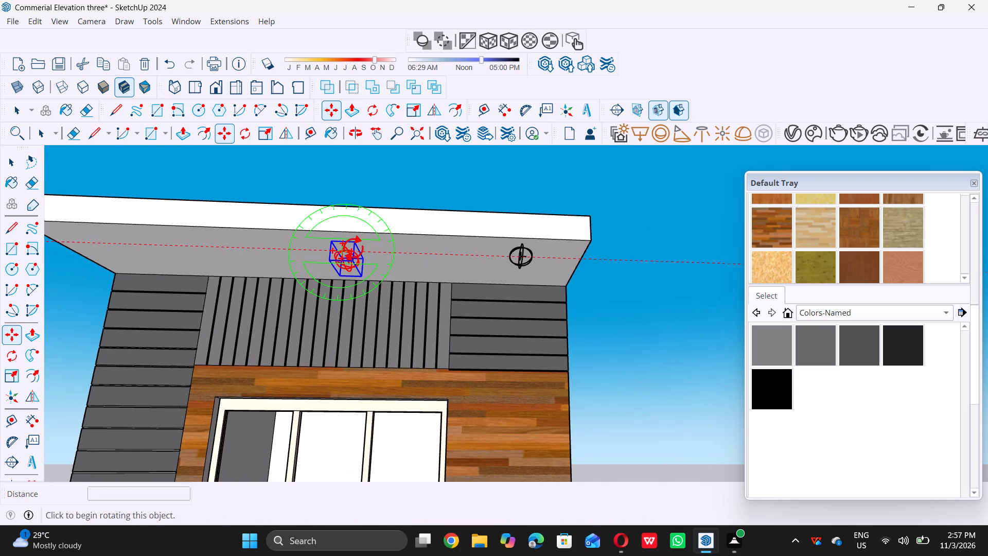
triple_click(356, 244)
left_click(356, 244)
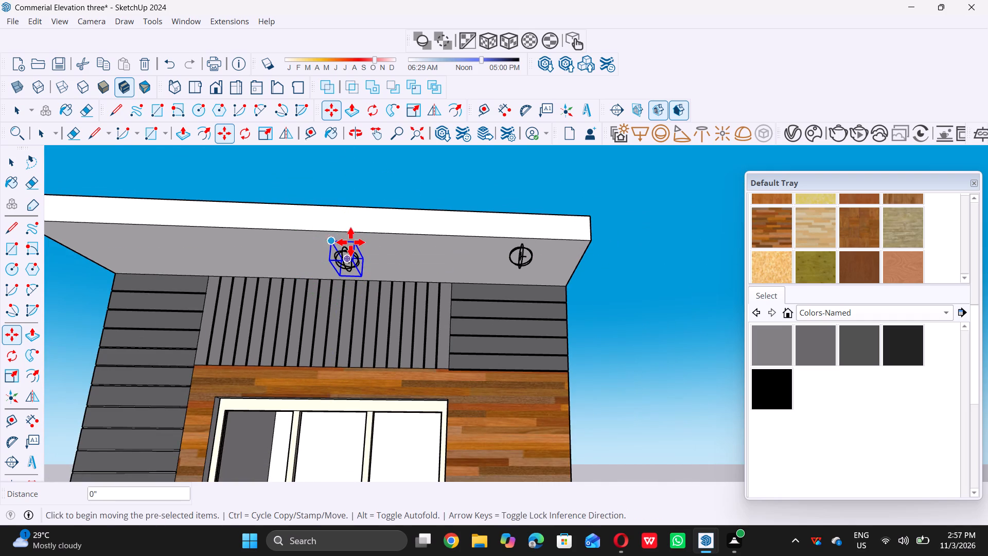
left_click(354, 242)
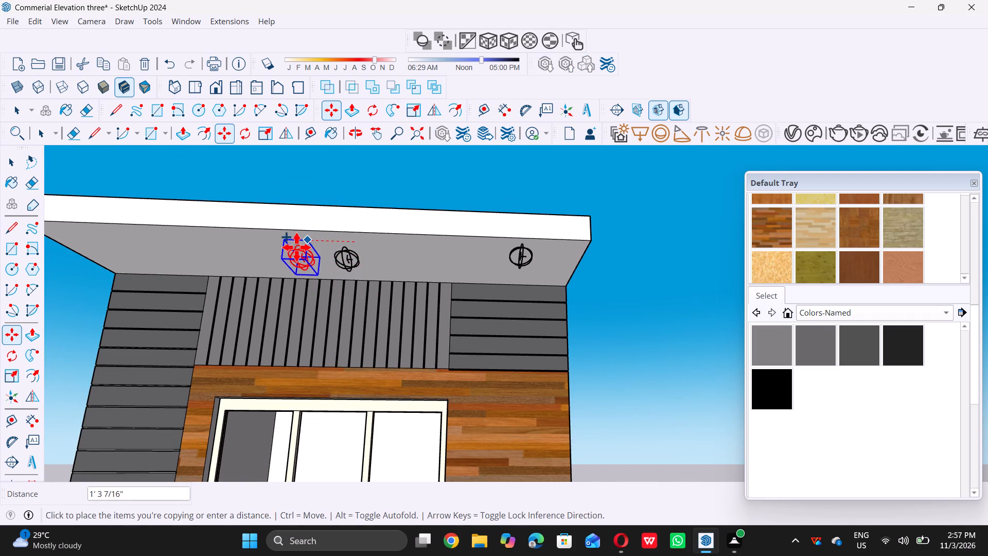
scroll(283, 247, "down", 10)
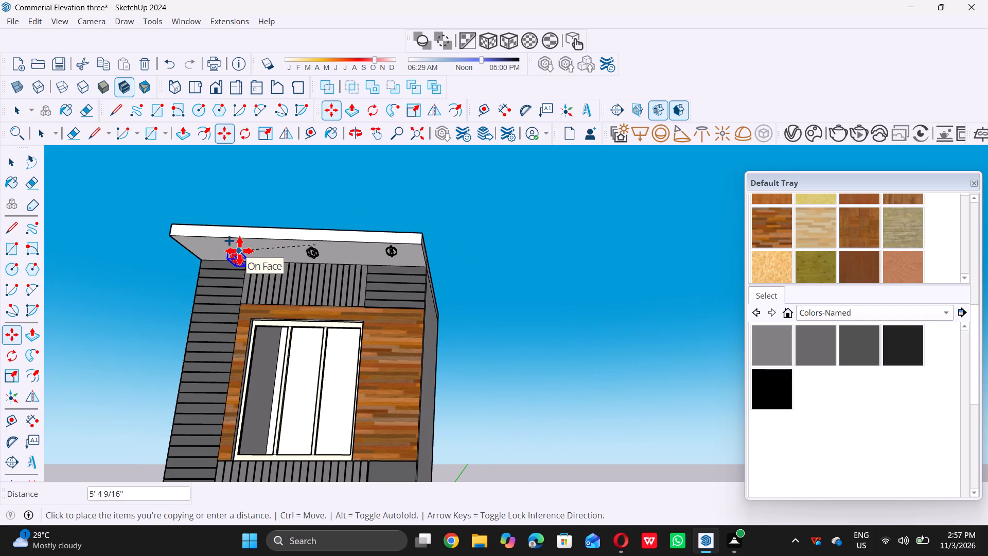
scroll(239, 251, "up", 9)
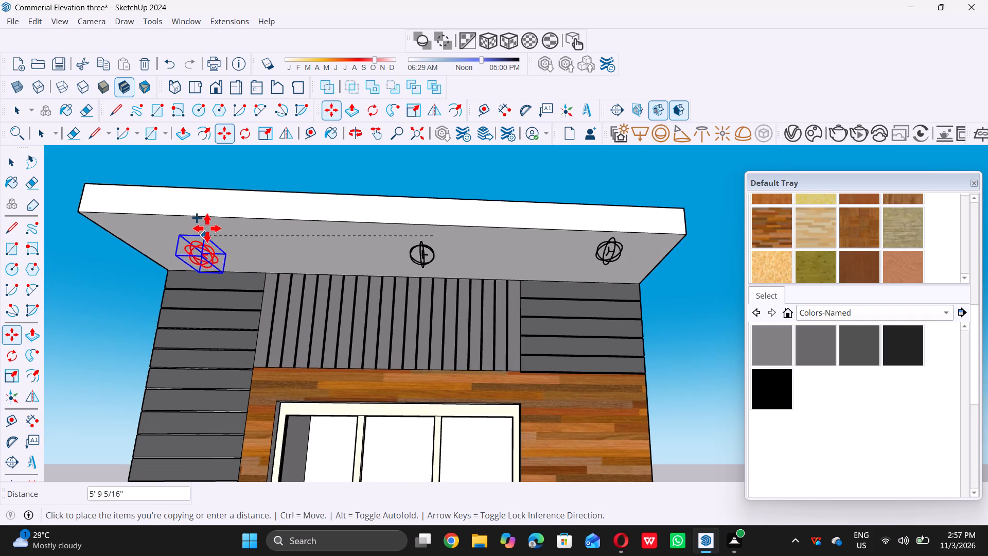
double_click(198, 227)
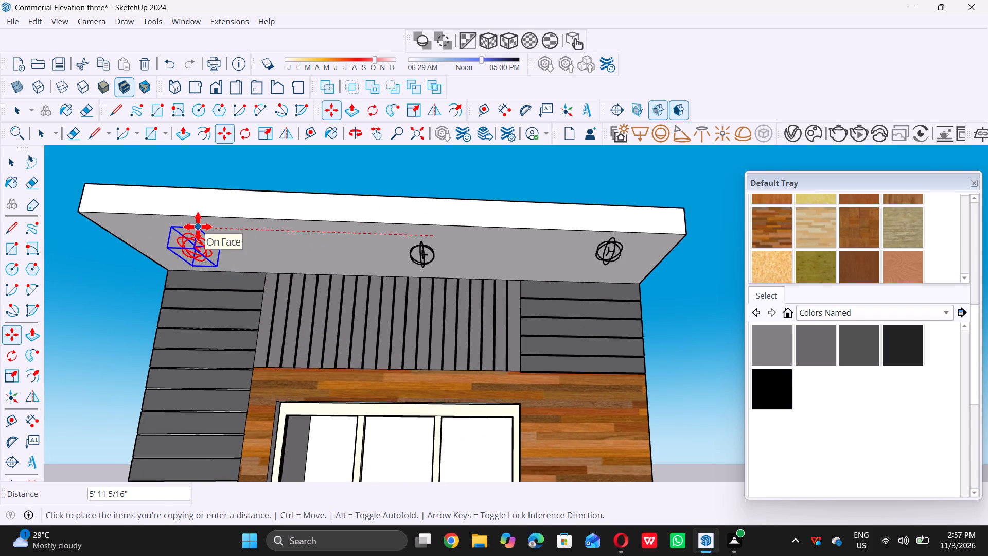
triple_click(198, 227)
left_click(198, 226)
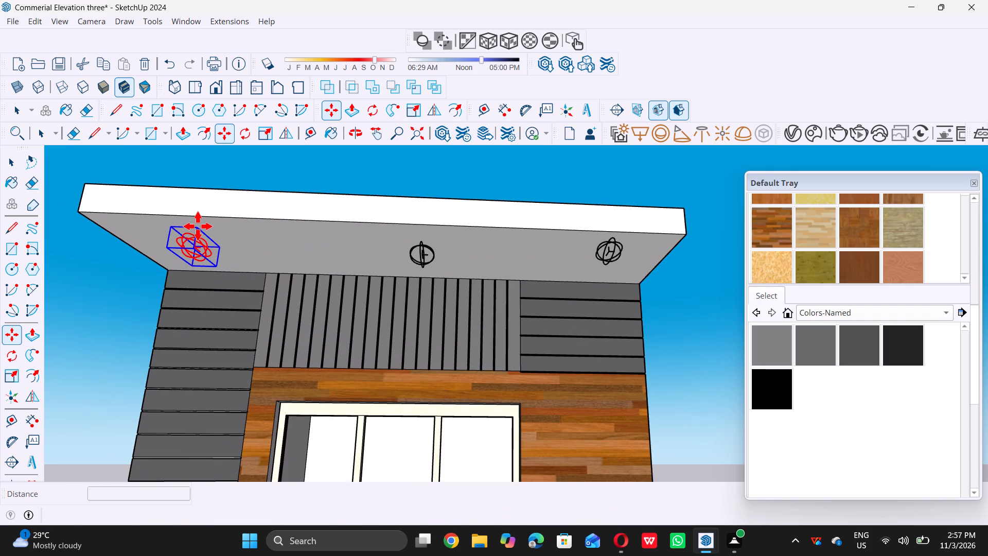
key("space")
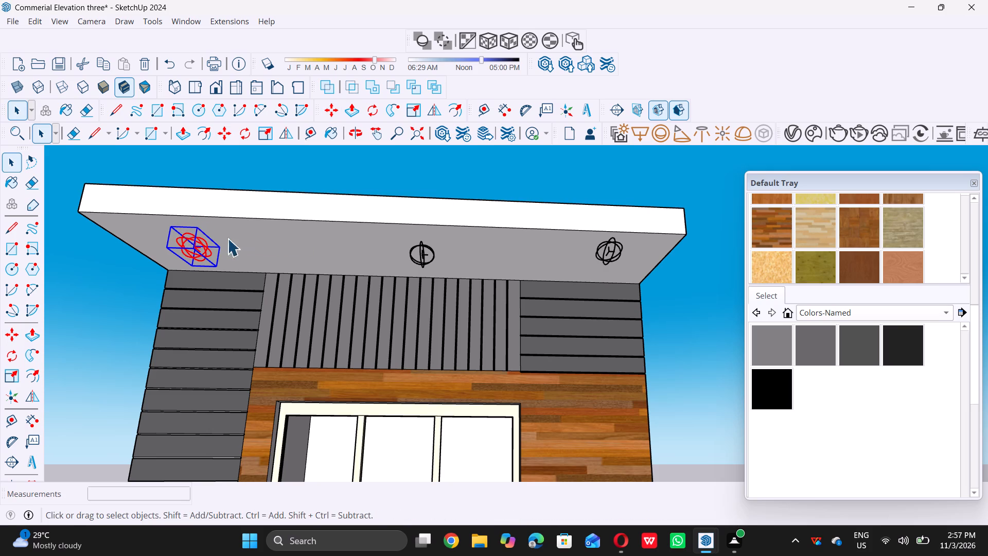
scroll(262, 230, "down", 1)
double_click(383, 180)
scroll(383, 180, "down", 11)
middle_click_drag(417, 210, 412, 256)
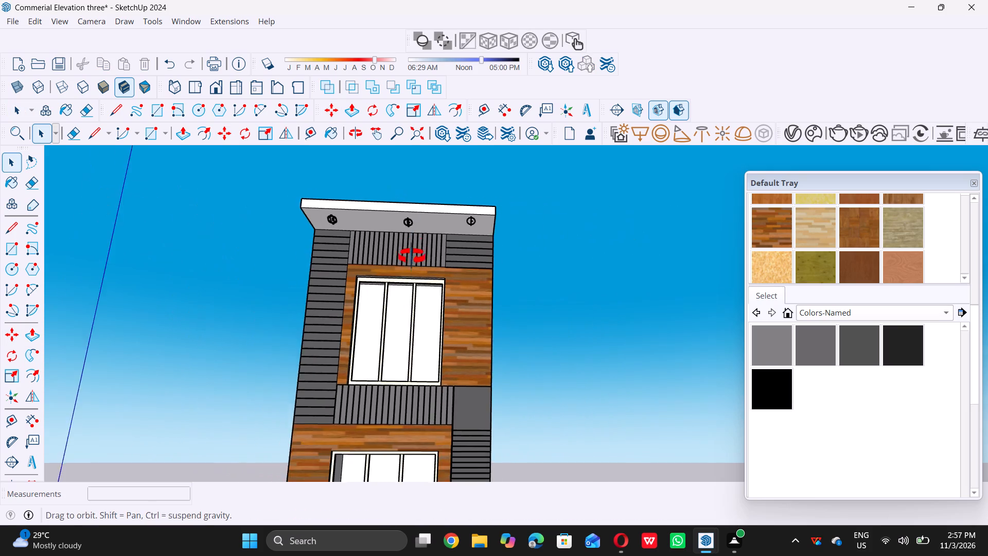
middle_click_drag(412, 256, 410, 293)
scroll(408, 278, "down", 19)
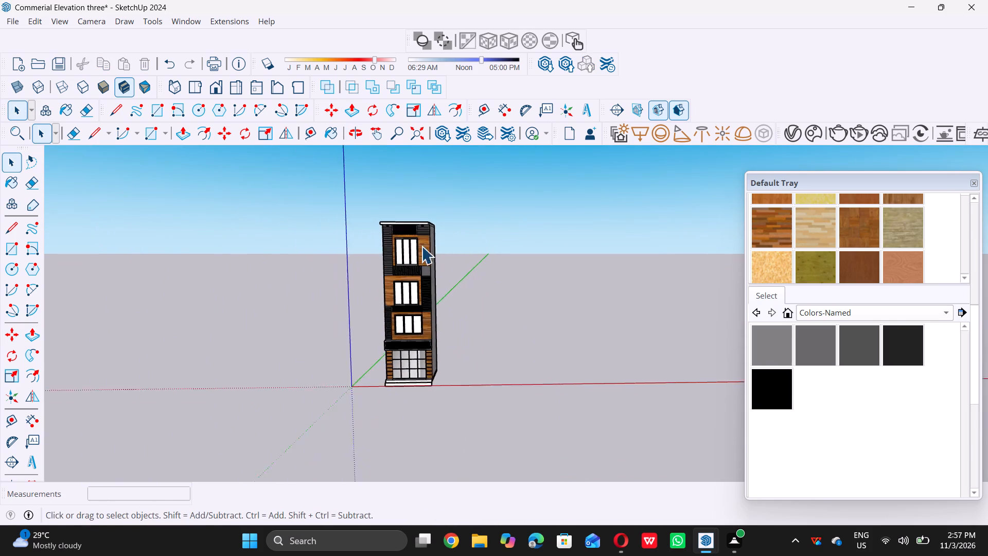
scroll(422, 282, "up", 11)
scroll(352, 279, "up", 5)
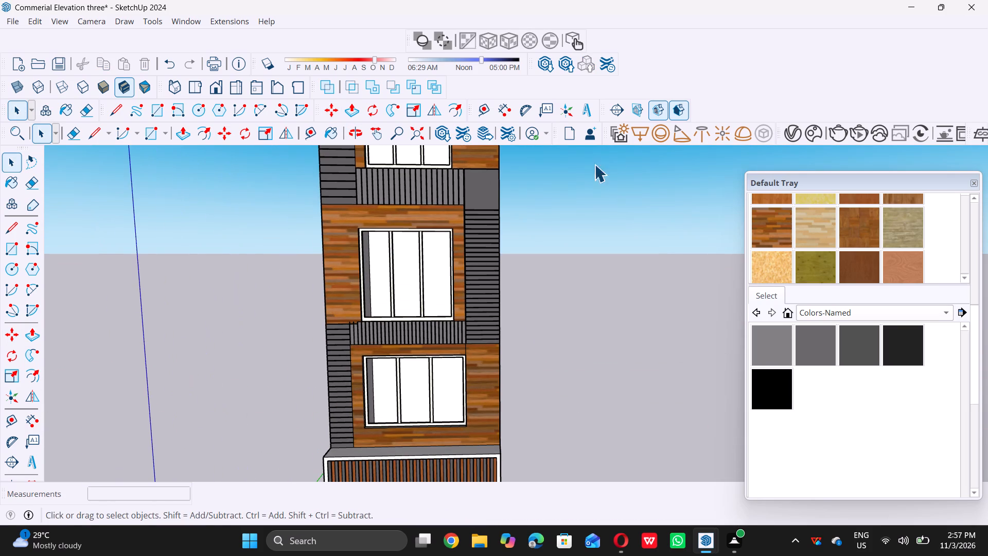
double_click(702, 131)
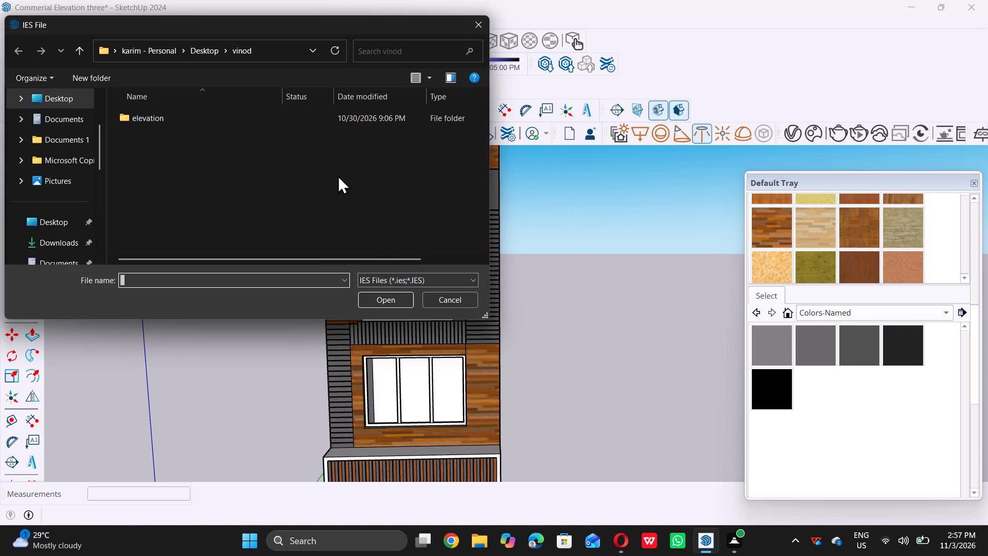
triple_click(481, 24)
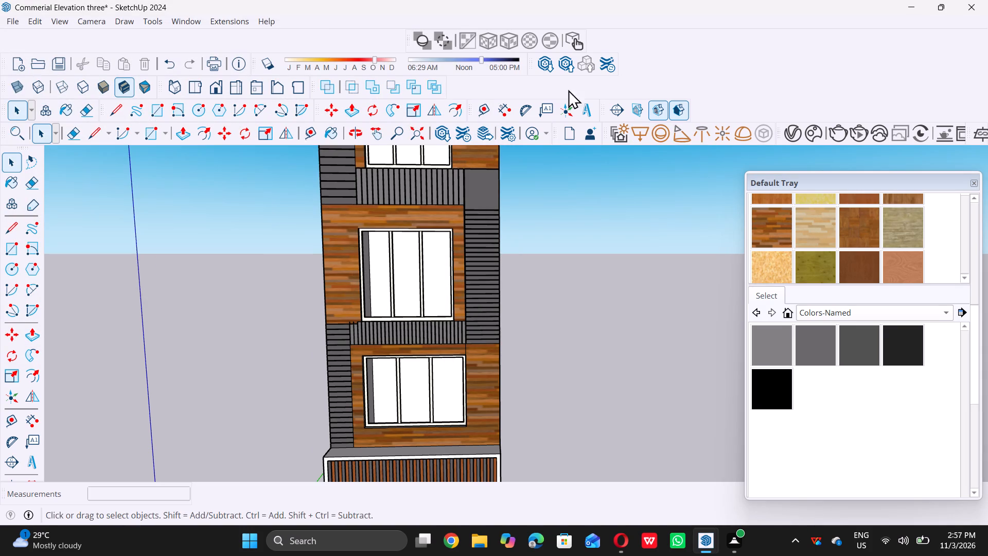
Place a V-Ray spot light on the wood cladding beside the middle of the three upper-floor windows.
double_click(684, 133)
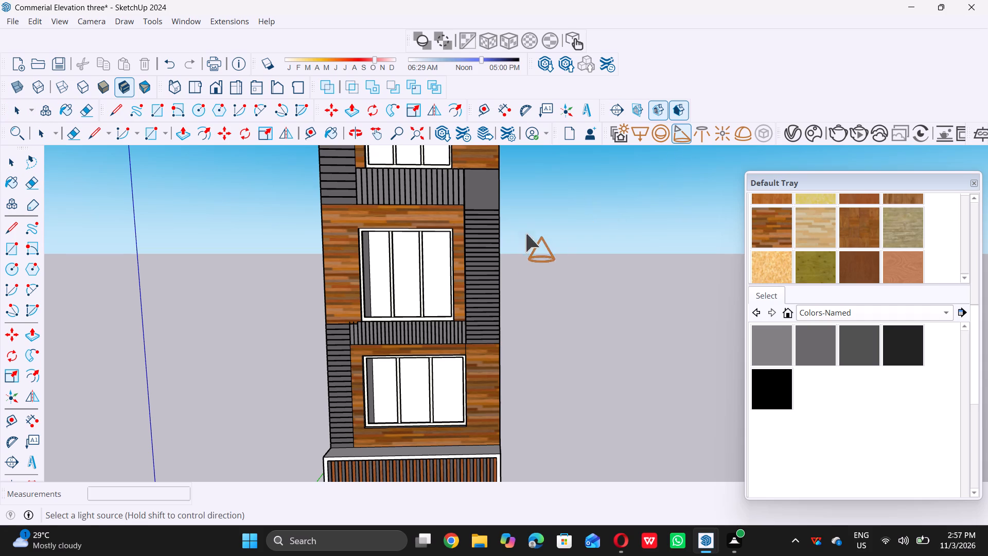
scroll(332, 252, "up", 9)
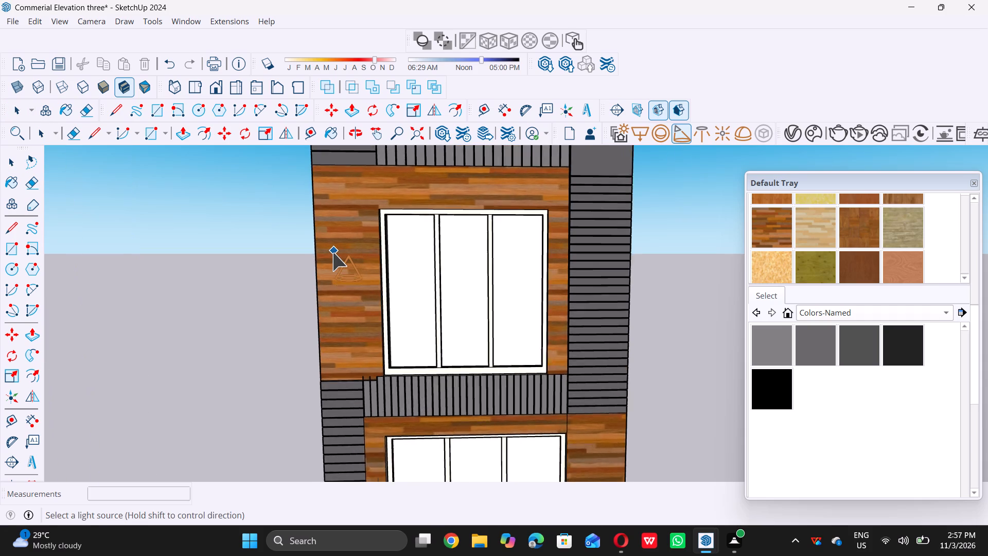
double_click(343, 253)
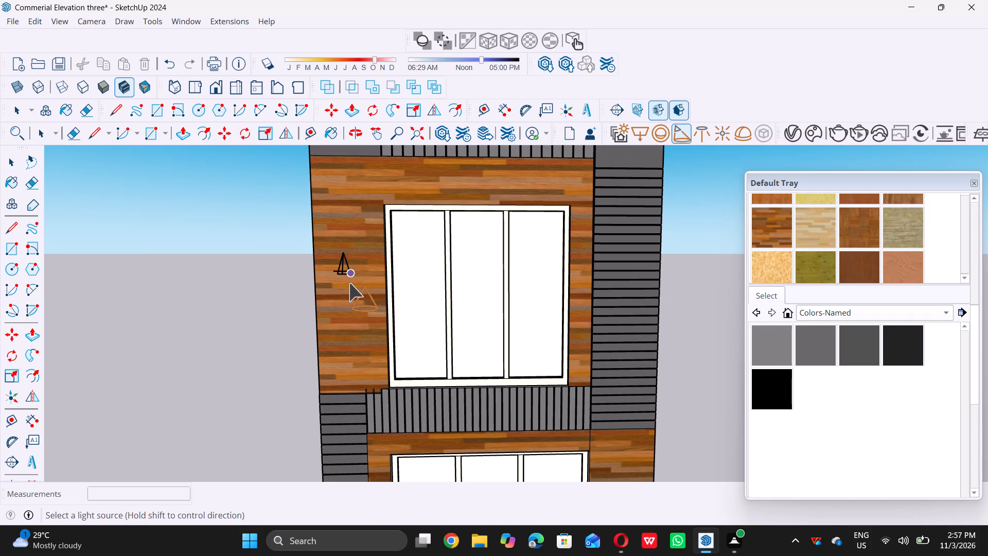
Place another spot light on the wood cladding beside the top-floor window.
scroll(336, 292, "down", 9)
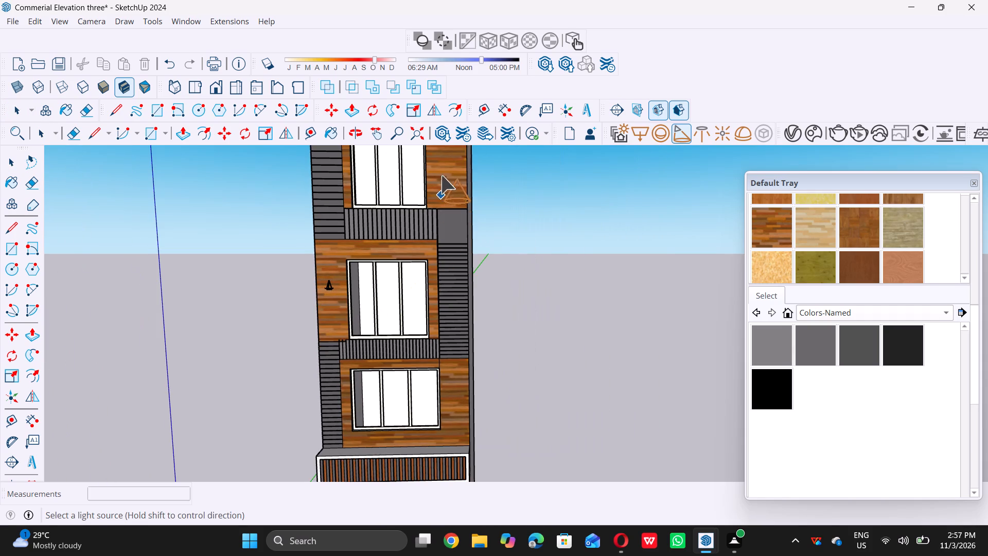
scroll(434, 209, "down", 10)
scroll(440, 186, "up", 8)
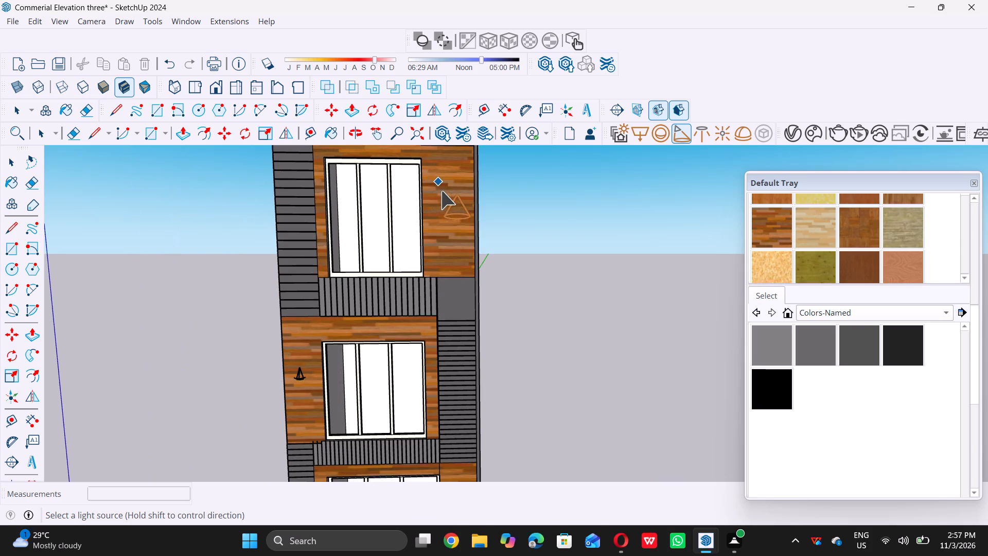
double_click(451, 194)
Place a third spot light on the wood cladding beside the lowest upper-floor window, above the slatted canopy.
scroll(452, 222, "down", 12)
scroll(458, 360, "up", 11)
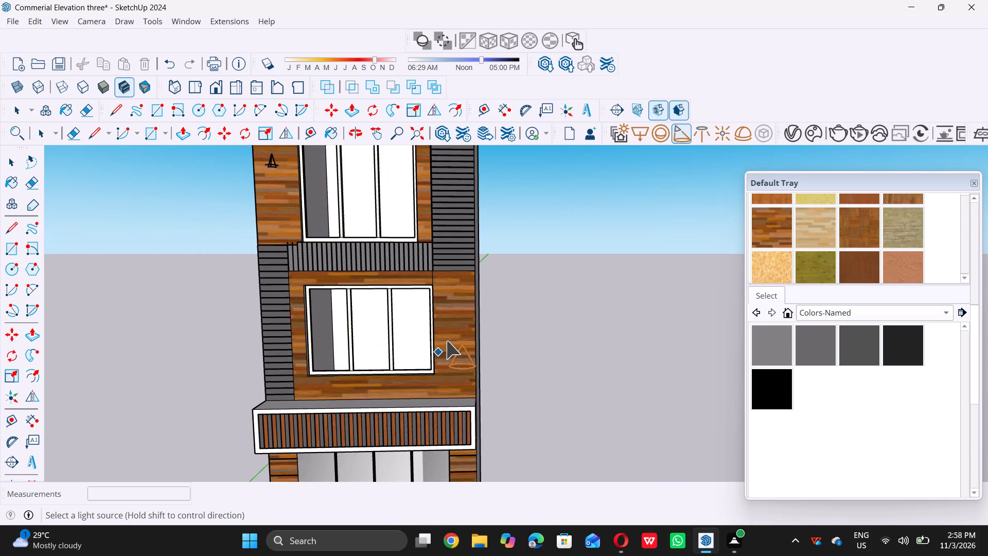
triple_click(453, 328)
Examine the placed lights across the whole facade from the front and below, and the spot light beside the middle window close up.
scroll(502, 346, "down", 16)
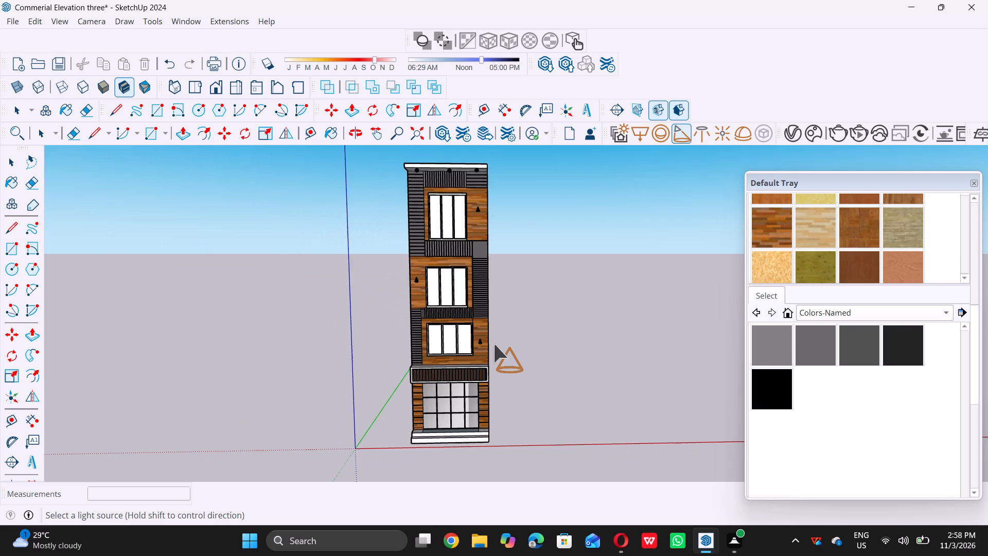
middle_click_drag(499, 431, 497, 421)
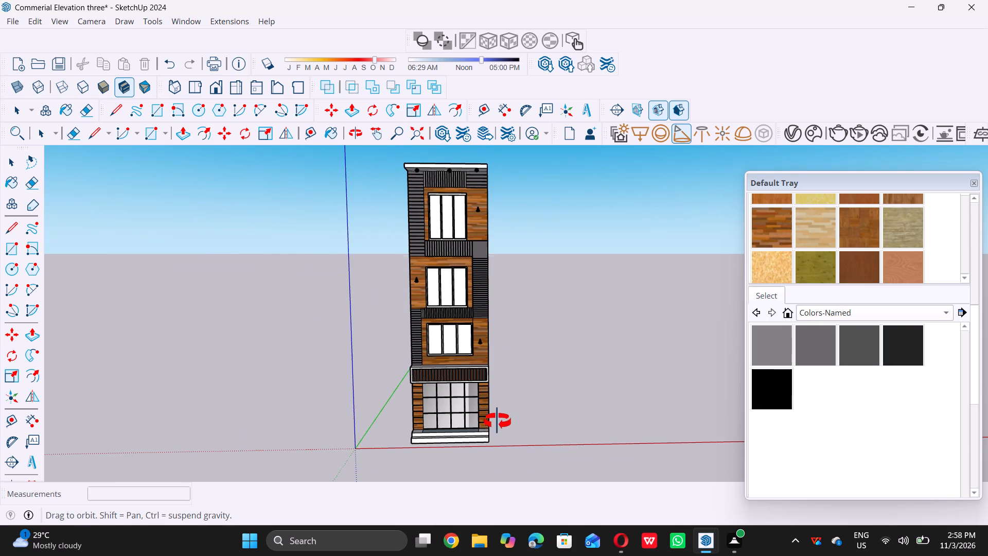
middle_click_drag(497, 421, 495, 347)
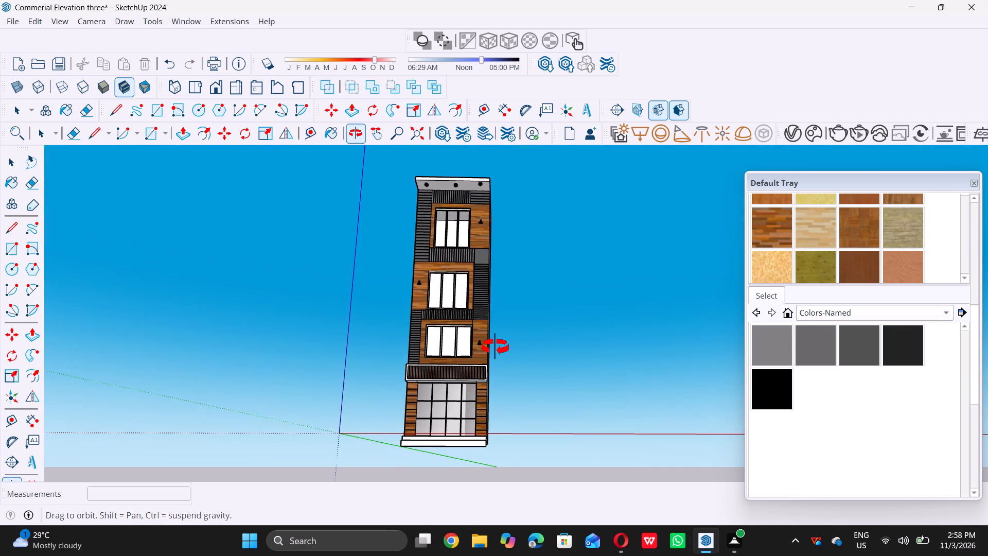
middle_click_drag(495, 347, 500, 409)
middle_click(506, 423)
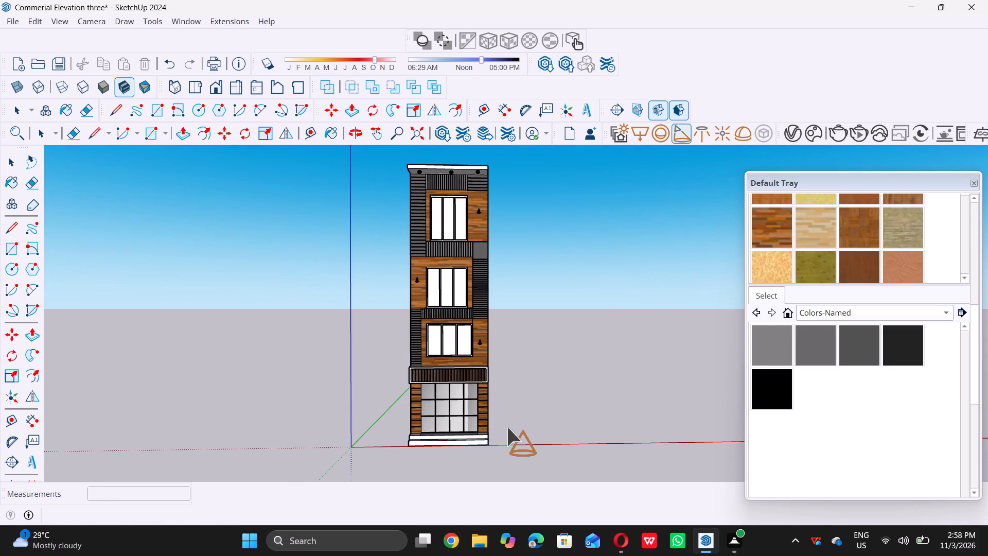
scroll(507, 427, "down", 8)
scroll(535, 363, "up", 9)
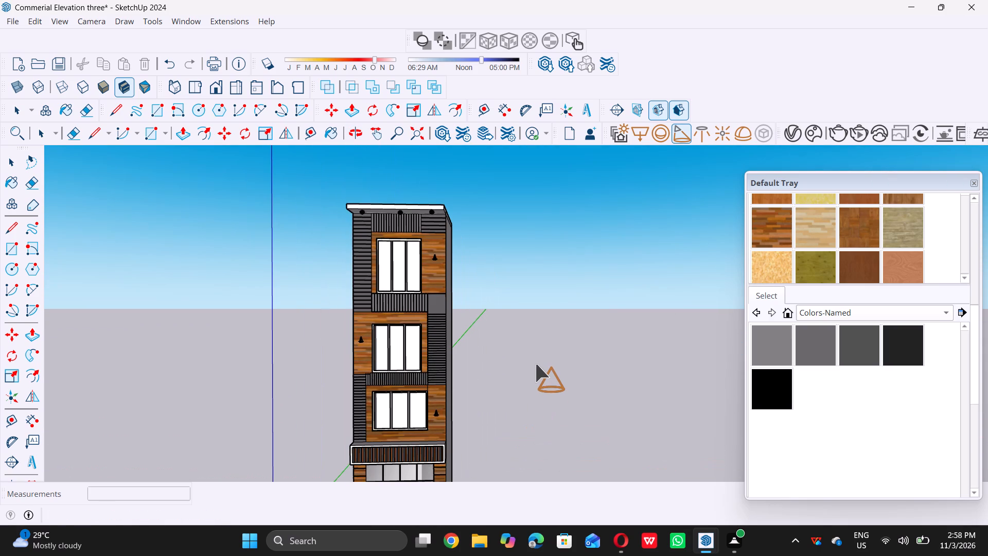
key("space")
scroll(434, 311, "down", 6)
middle_click_drag(440, 307, 444, 337)
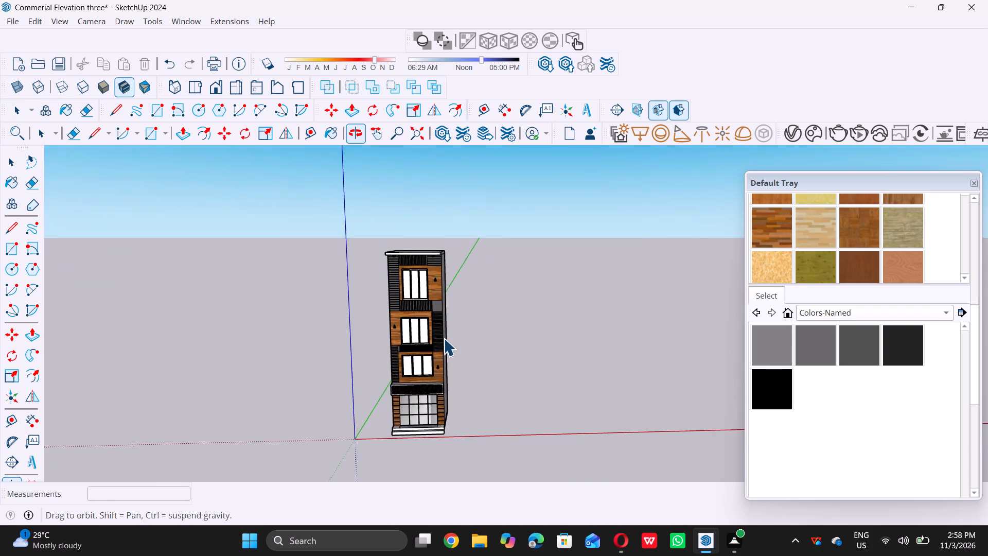
scroll(433, 360, "up", 5)
scroll(358, 299, "up", 17)
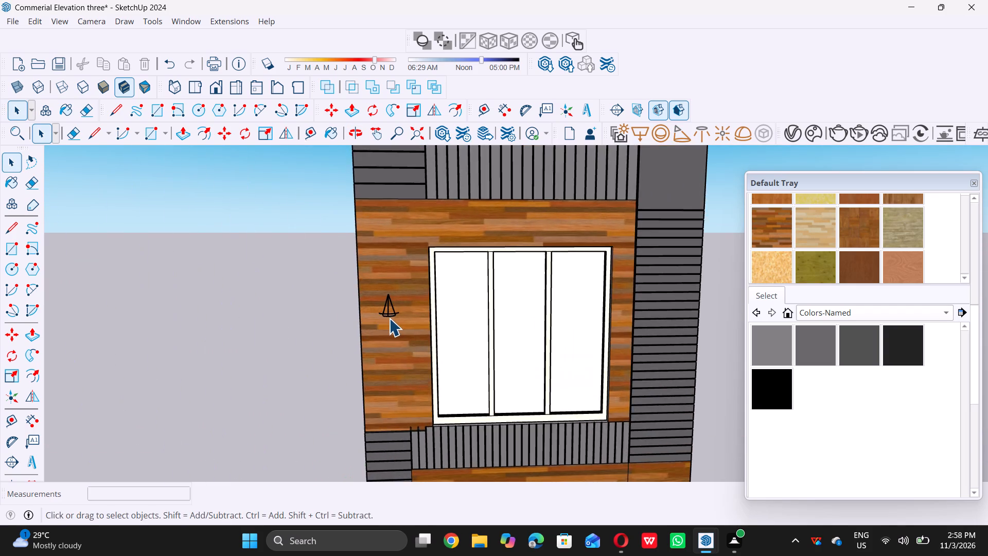
scroll(389, 318, "up", 4)
middle_click_drag(362, 319, 481, 325)
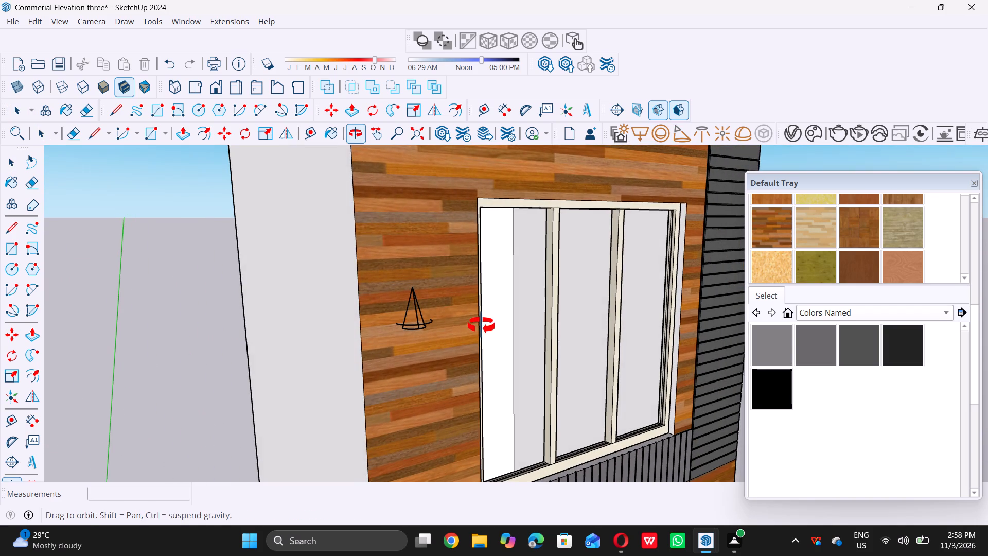
middle_click_drag(481, 325, 481, 326)
scroll(411, 336, "up", 8)
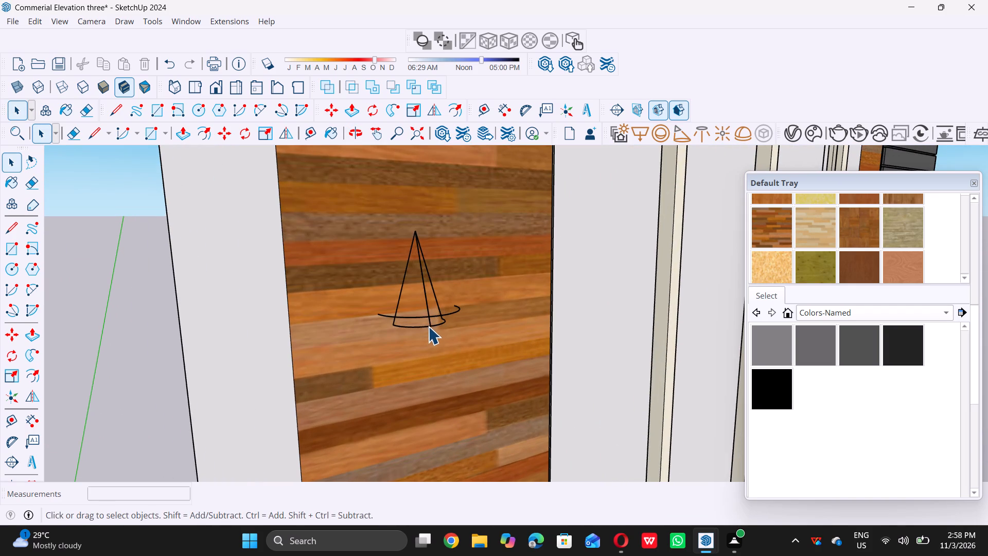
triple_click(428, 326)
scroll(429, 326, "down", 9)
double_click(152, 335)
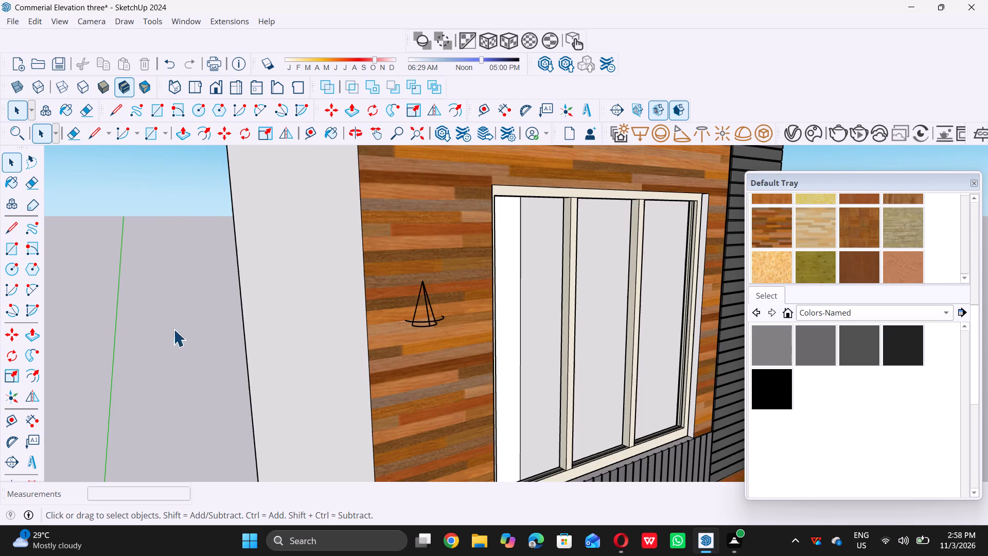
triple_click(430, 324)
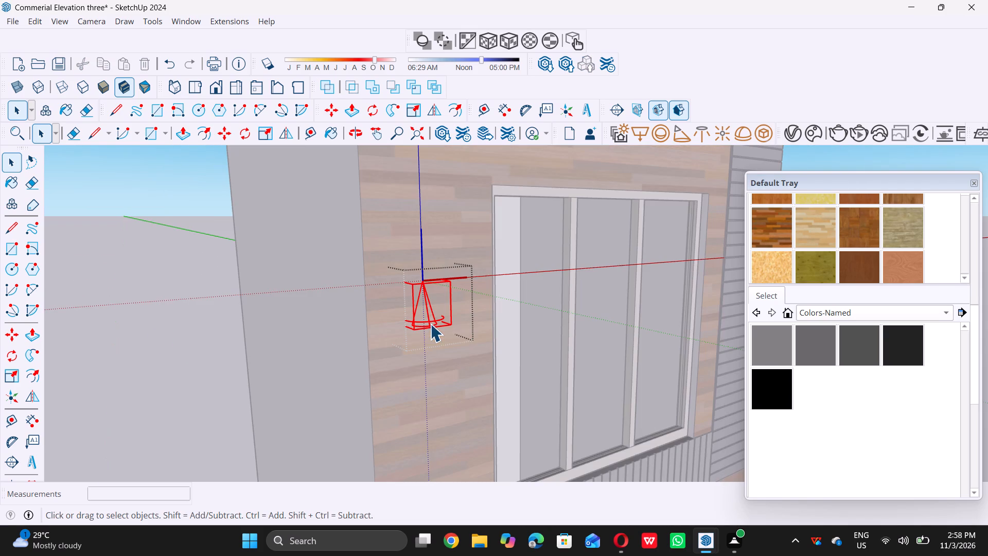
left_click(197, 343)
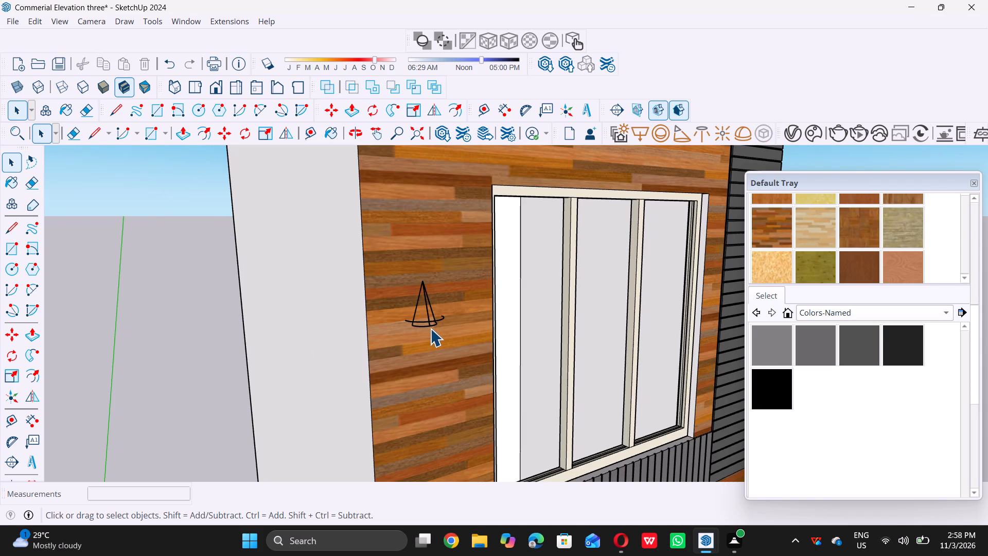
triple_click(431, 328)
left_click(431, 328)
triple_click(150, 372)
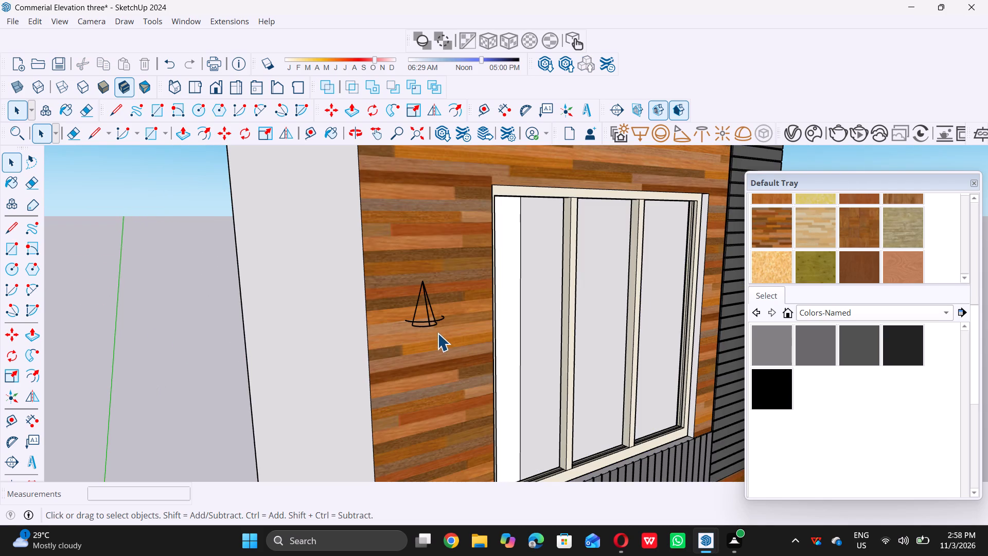
Move the spot light beside the middle window outward by its box corner so it sits clear of the wood cladding.
left_click(430, 325)
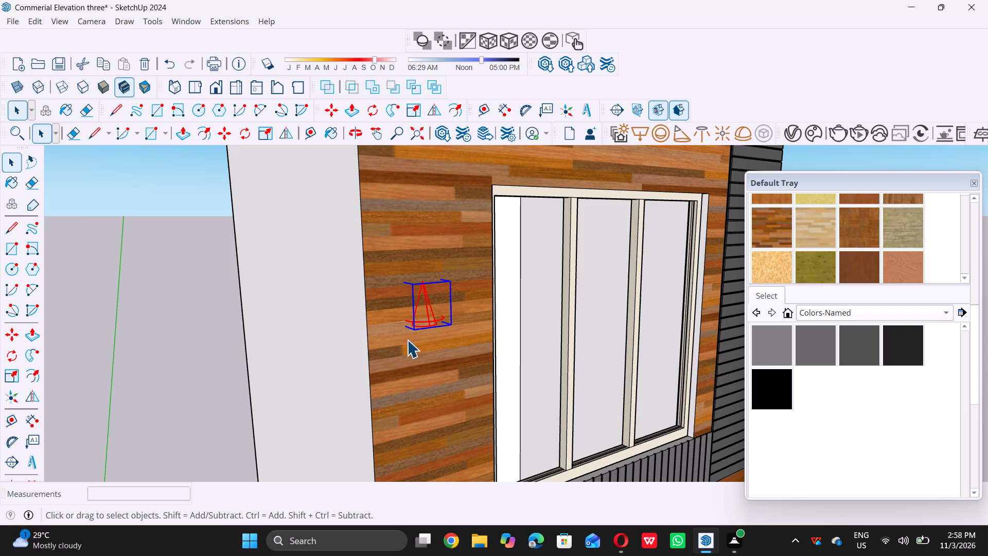
scroll(406, 340, "down", 5)
scroll(394, 302, "up", 9)
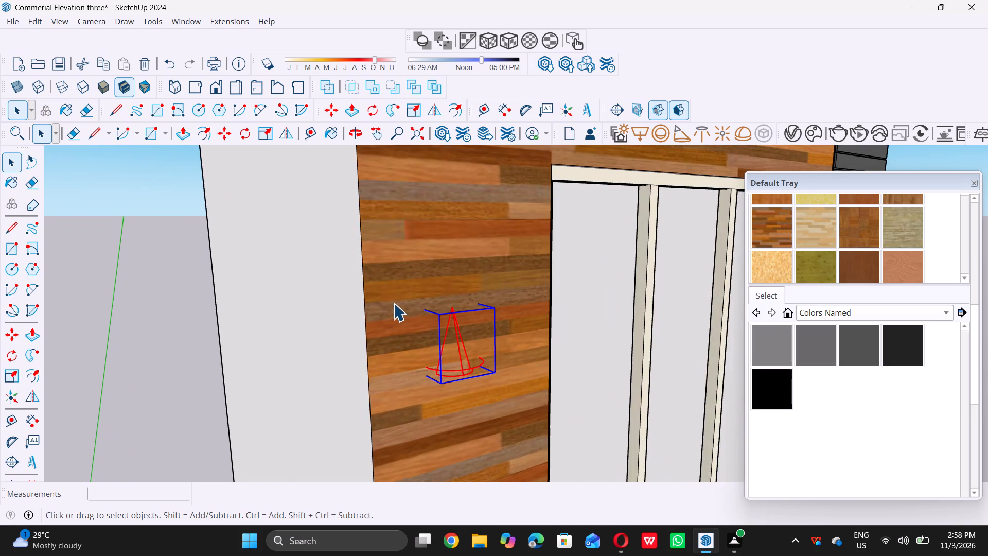
scroll(395, 304, "up", 6)
scroll(396, 303, "down", 2)
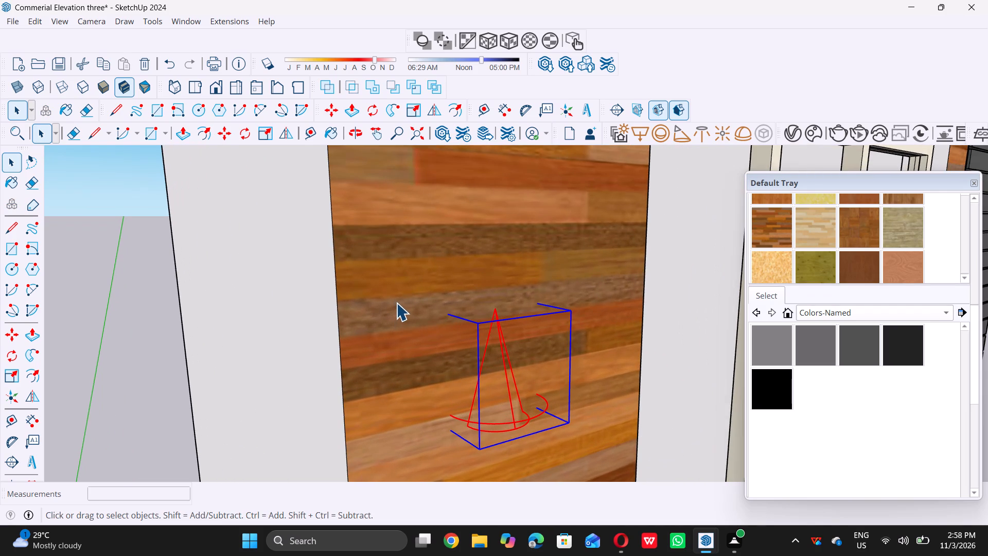
scroll(396, 303, "down", 13)
scroll(411, 318, "up", 8)
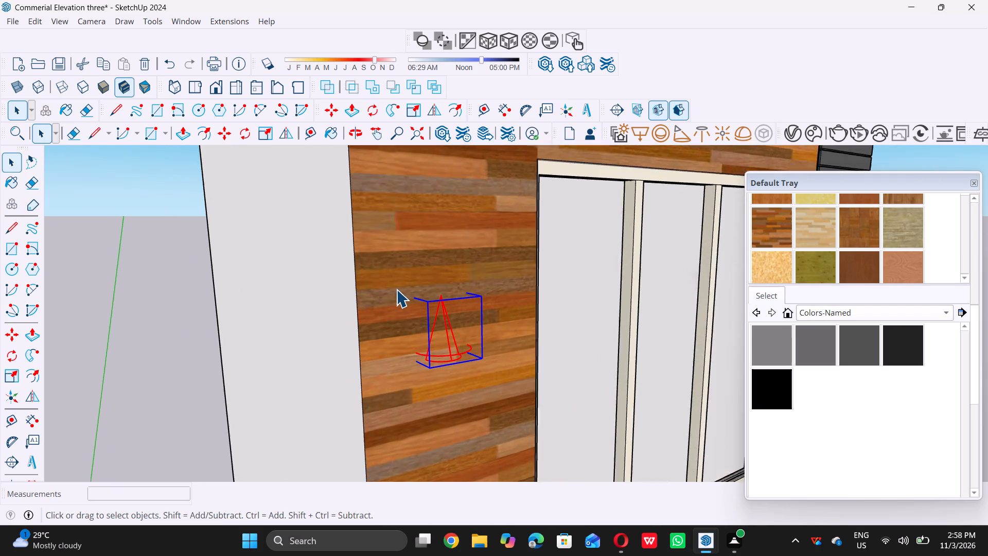
key("m")
left_click(400, 289)
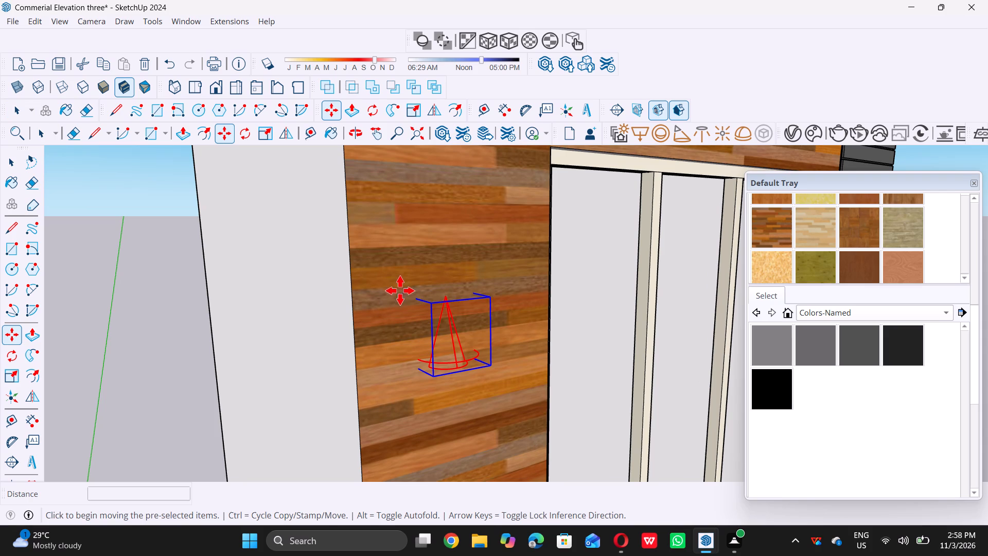
triple_click(416, 299)
left_click(416, 299)
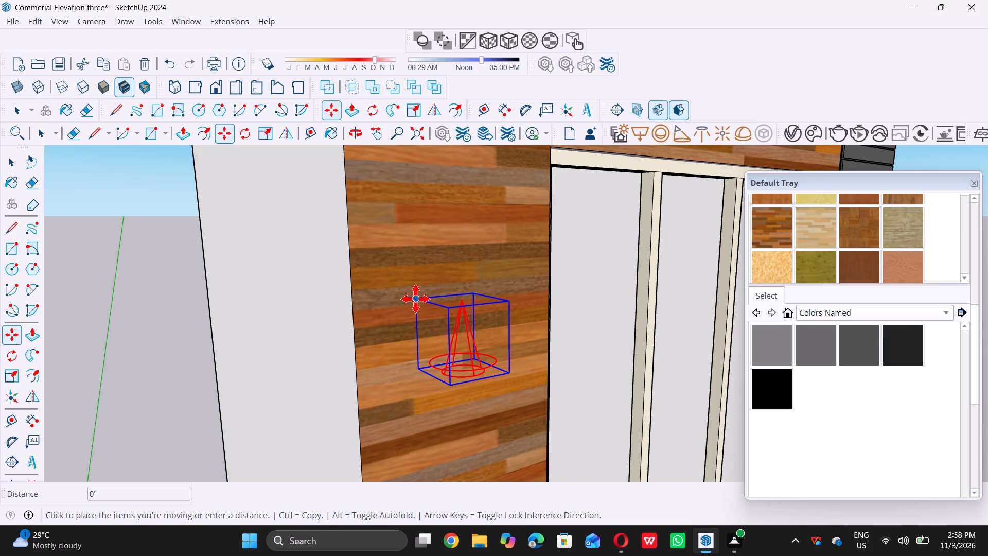
scroll(415, 299, "down", 17)
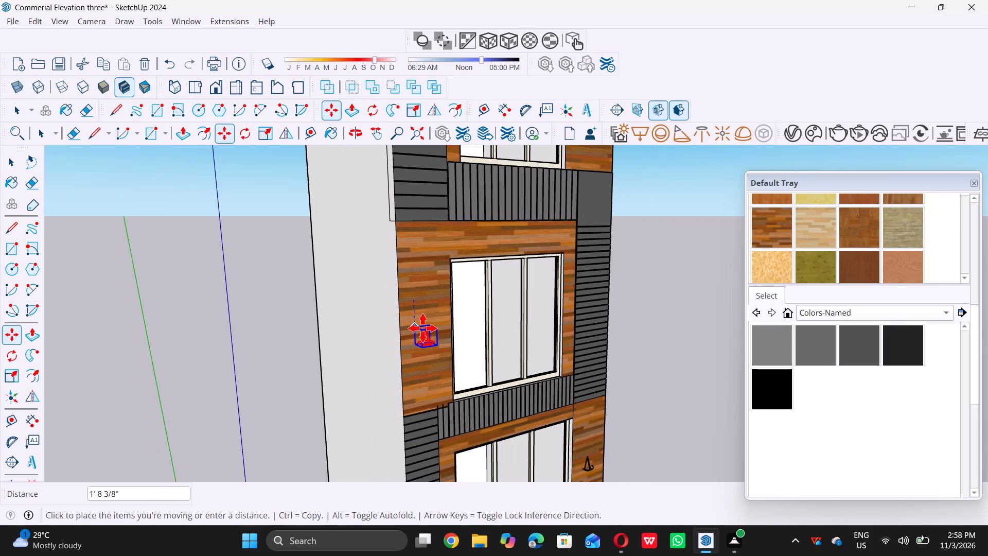
left_click(414, 298)
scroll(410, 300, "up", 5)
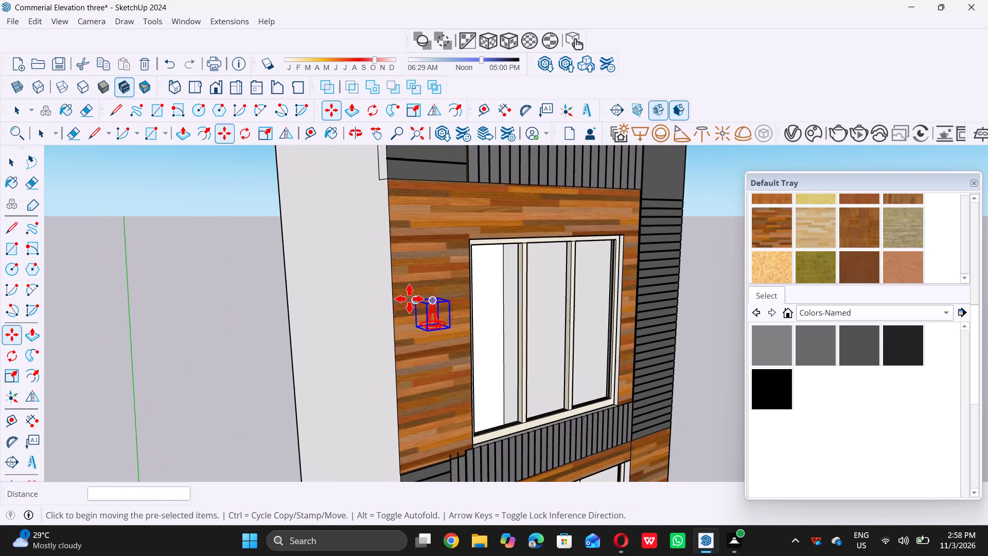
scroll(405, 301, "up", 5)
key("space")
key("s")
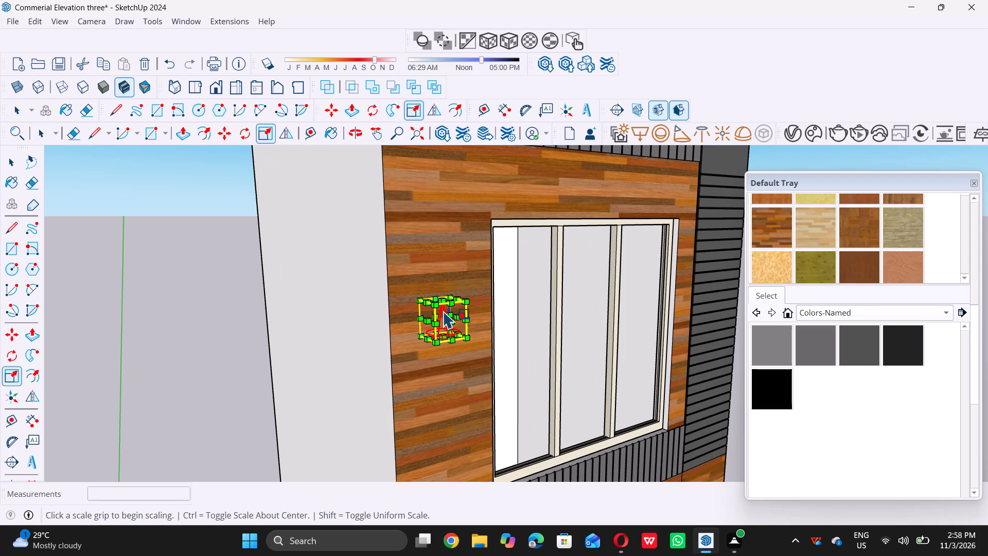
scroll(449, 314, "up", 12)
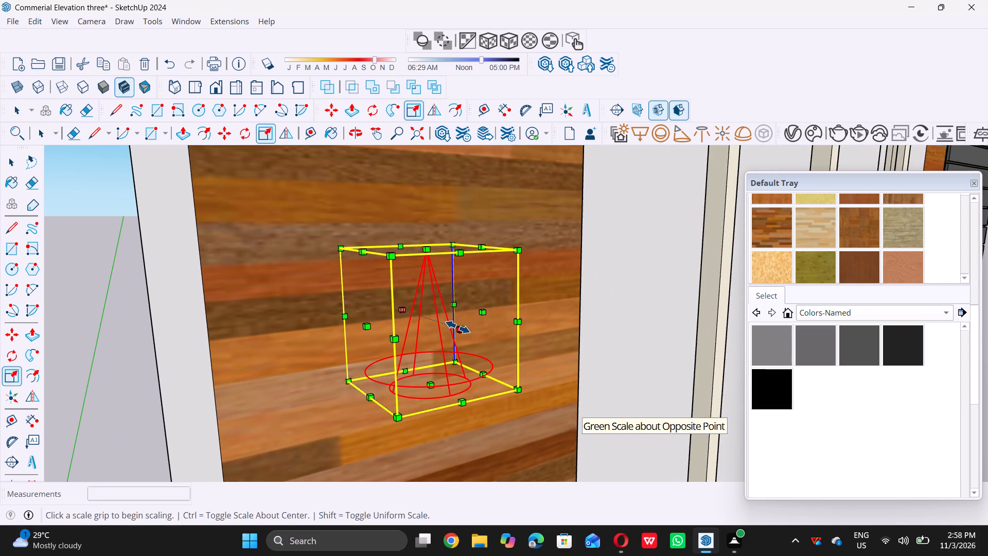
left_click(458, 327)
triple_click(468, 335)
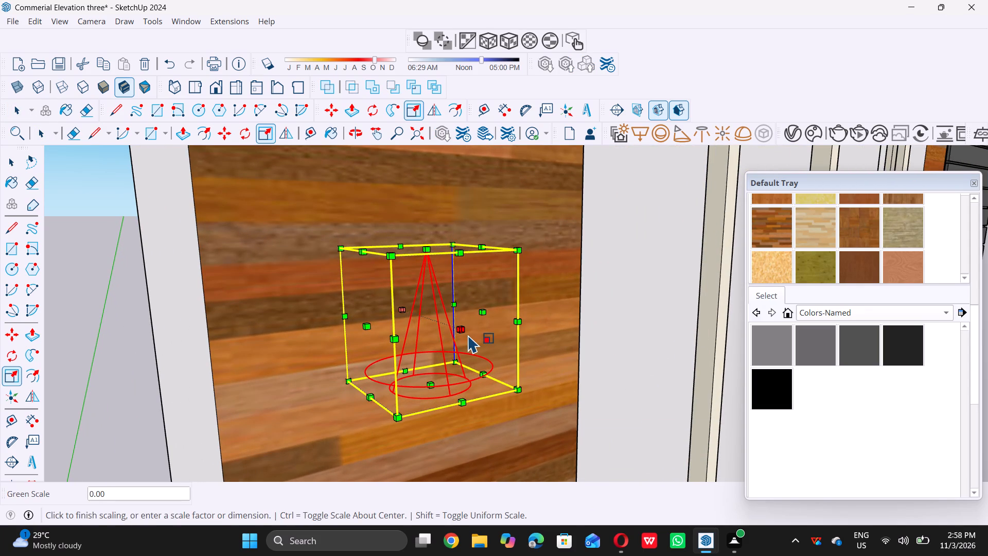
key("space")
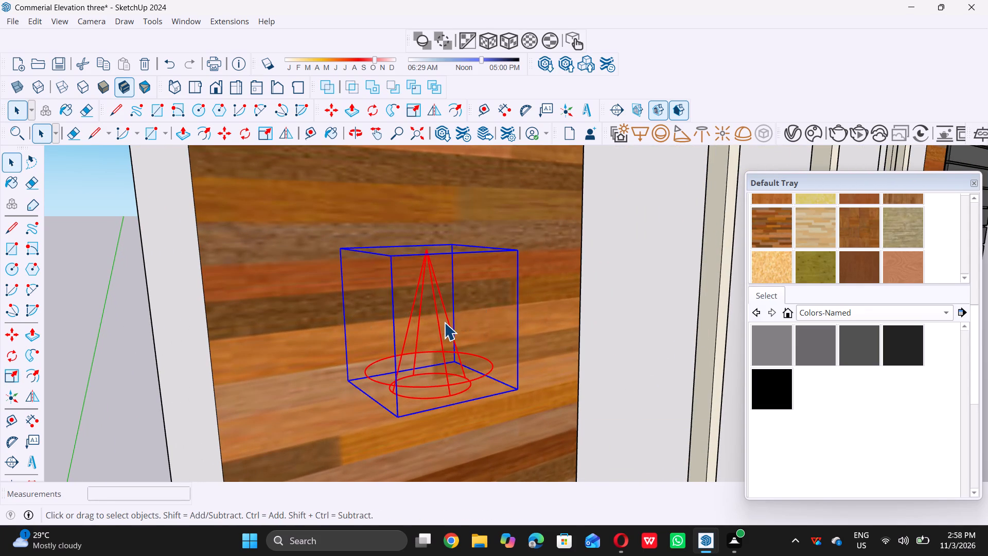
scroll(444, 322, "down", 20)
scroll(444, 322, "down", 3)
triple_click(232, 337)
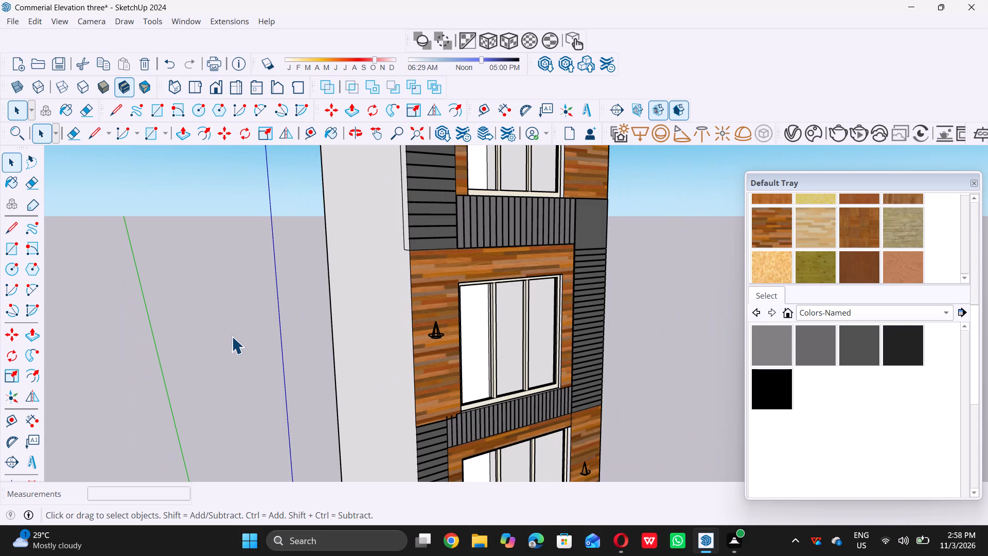
Move the spot light beside the top-floor window about 5 1/8" outward from the wood cladding.
scroll(232, 336, "down", 11)
scroll(387, 251, "up", 6)
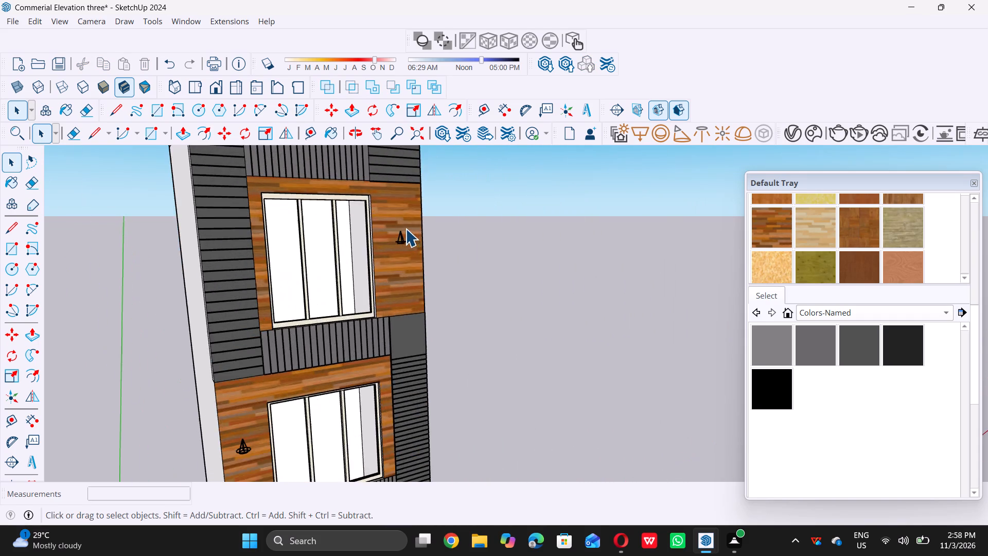
scroll(405, 229, "up", 16)
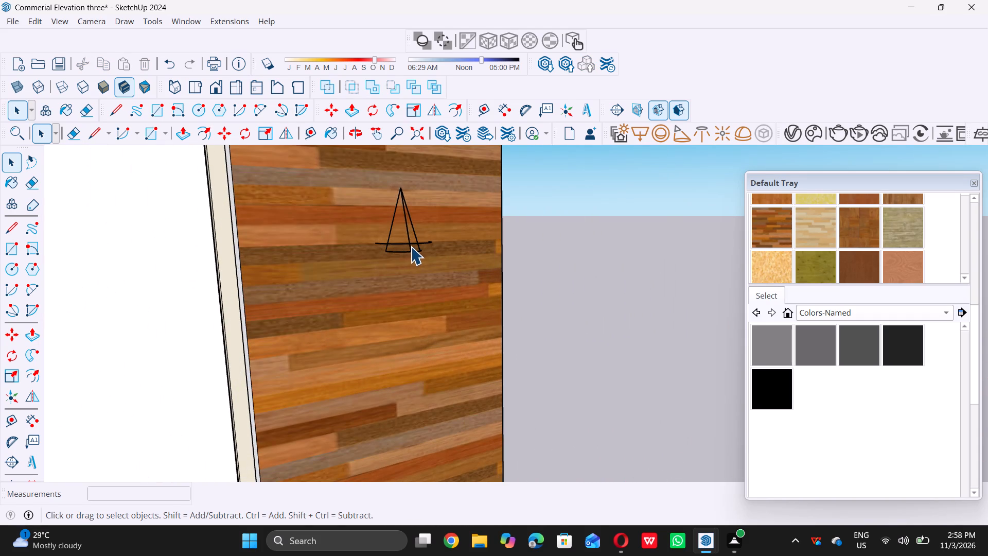
double_click(411, 246)
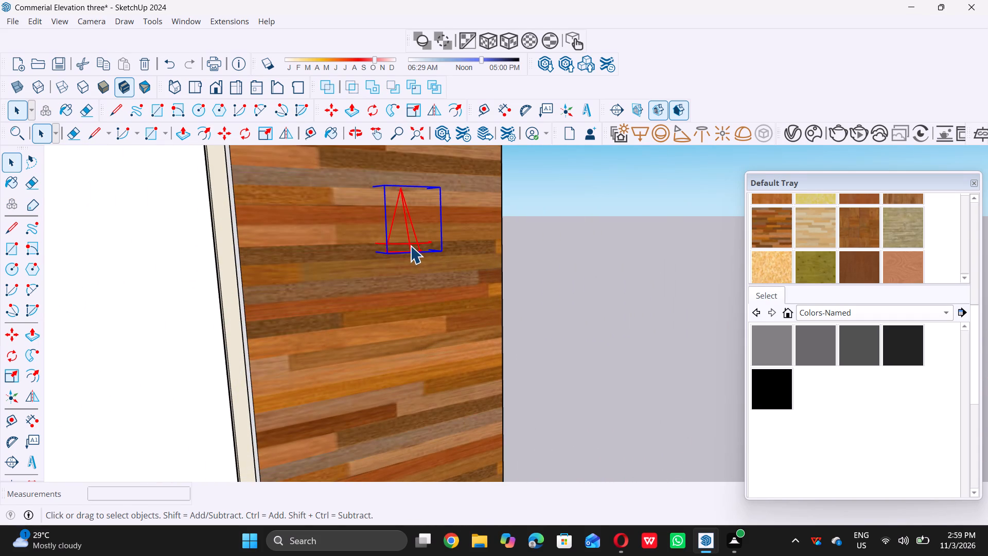
key("m")
left_click(363, 185)
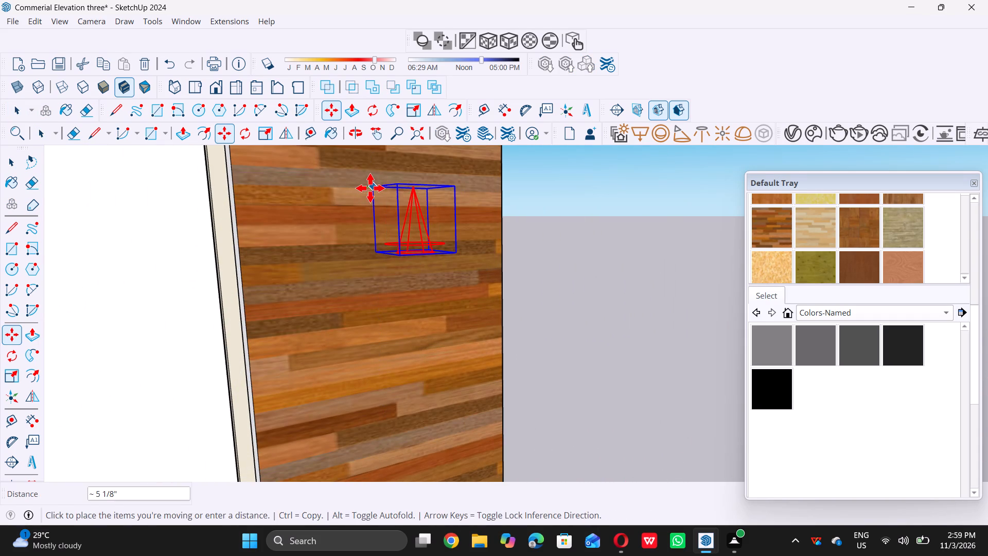
left_click(373, 189)
key("space")
Move the spot light beside the lowest upper-floor window about 5 1/8" outward from the wood cladding.
scroll(370, 189, "down", 5)
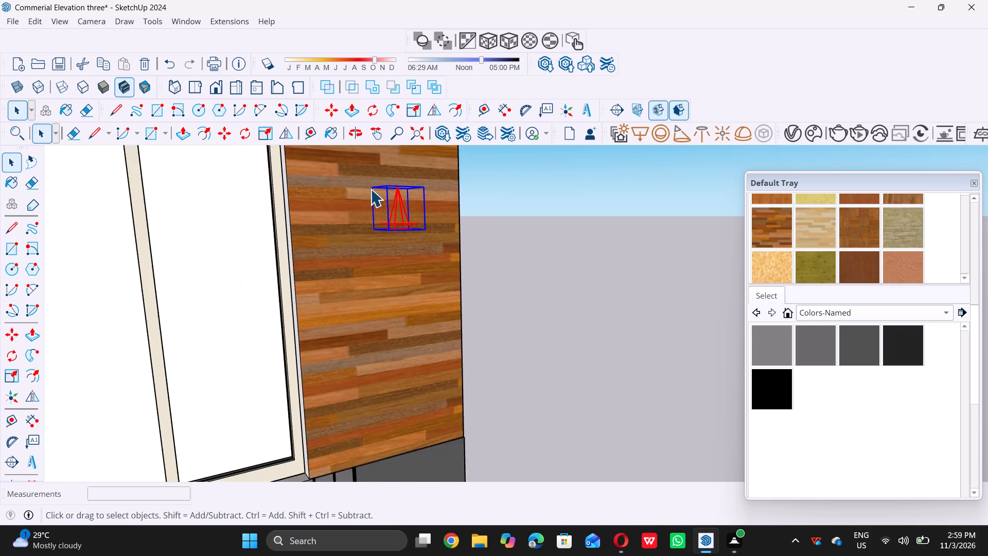
scroll(370, 189, "down", 20)
scroll(370, 189, "down", 2)
scroll(394, 360, "up", 6)
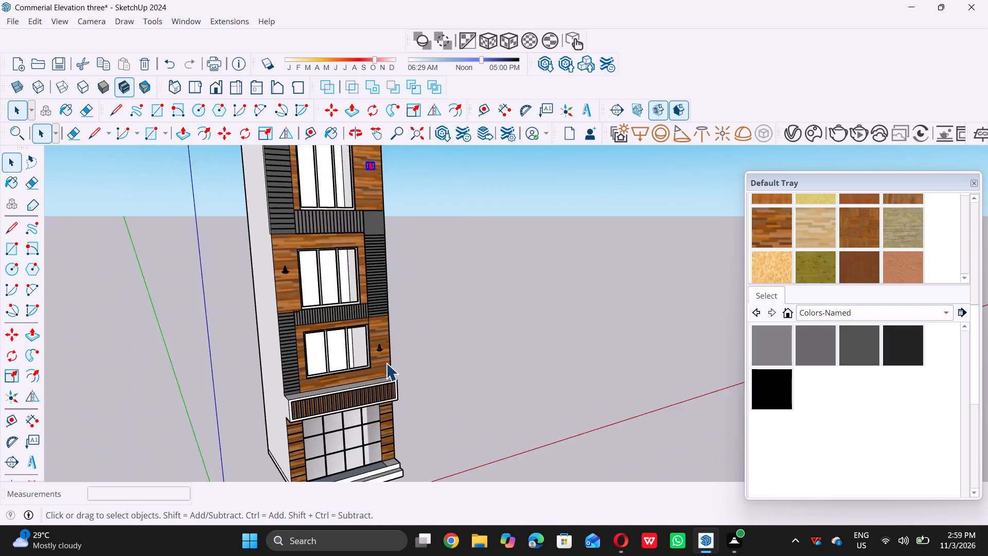
scroll(375, 352, "up", 20)
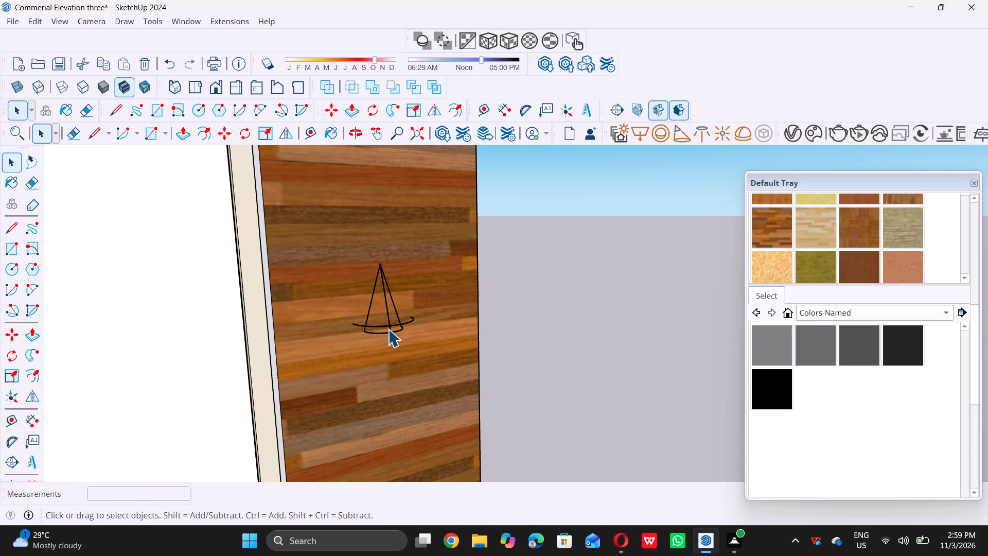
double_click(389, 328)
double_click(539, 303)
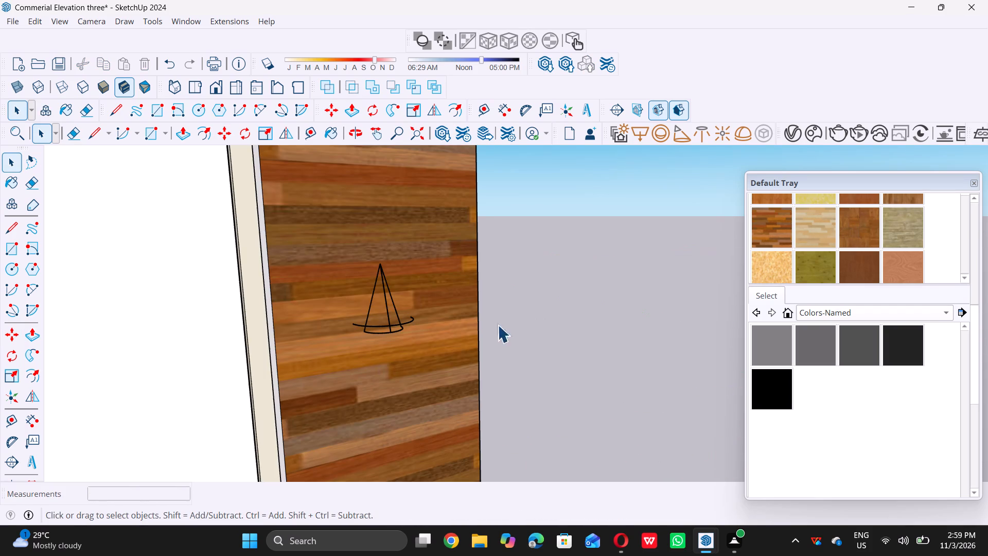
left_click(387, 325)
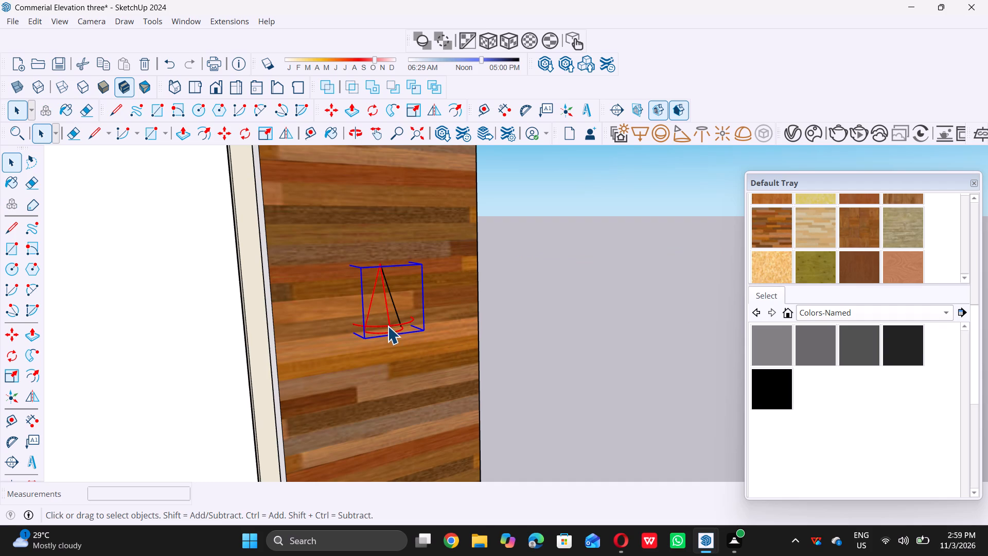
key("m")
double_click(337, 260)
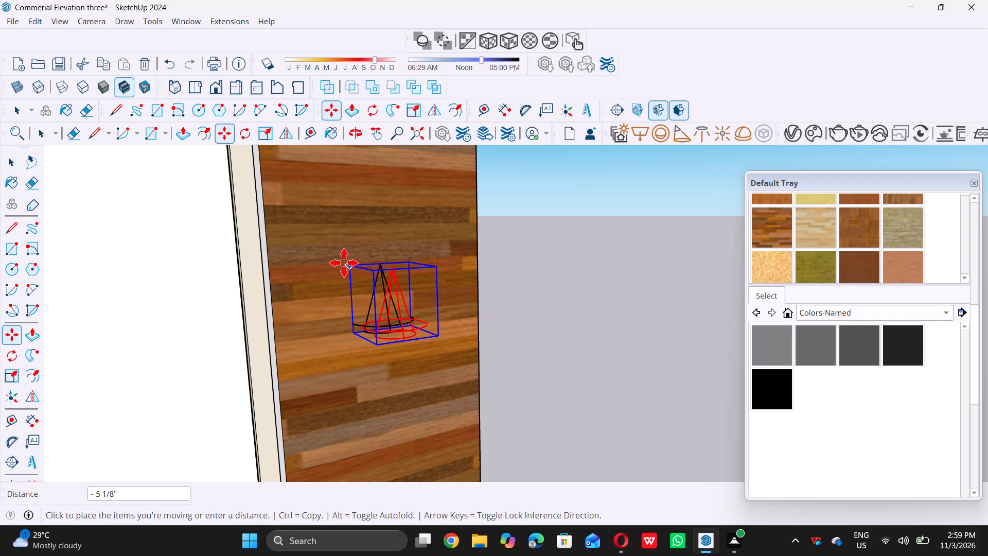
left_click(346, 265)
key("space")
Examine the repositioned spot lights across the whole facade.
scroll(346, 265, "down", 5)
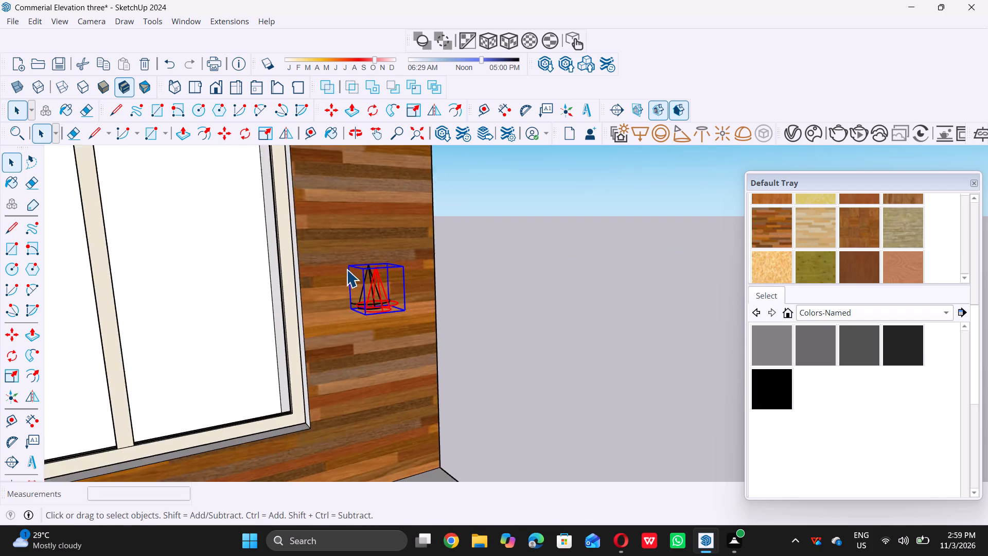
scroll(346, 269, "down", 20)
scroll(346, 269, "down", 10)
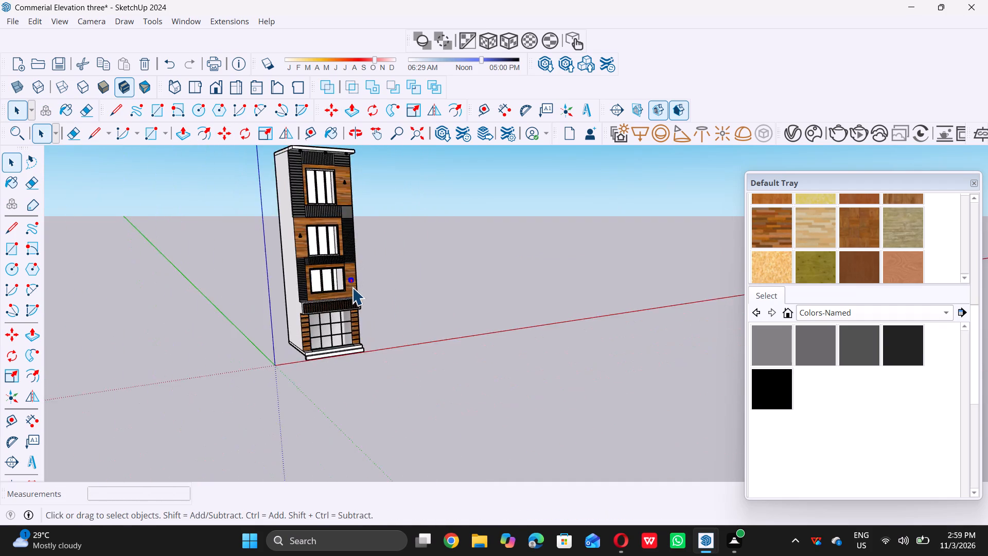
scroll(352, 287, "down", 4)
scroll(336, 215, "up", 15)
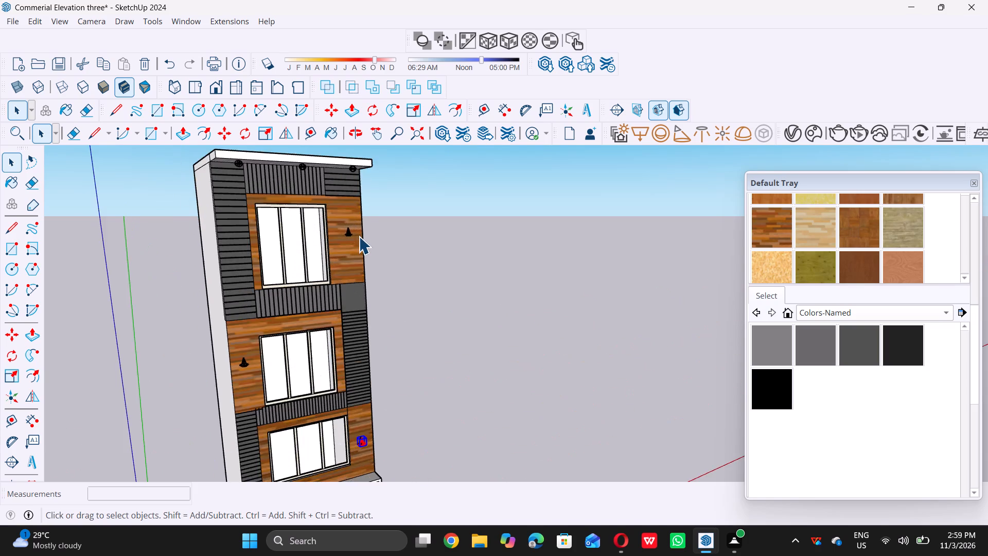
scroll(359, 236, "down", 18)
middle_click_drag(396, 293, 340, 281)
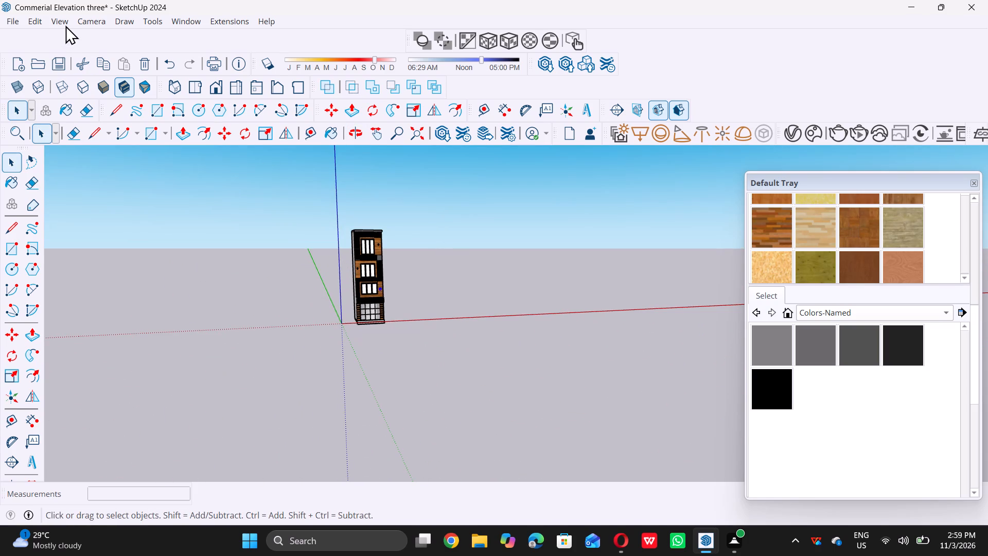
Start a new 3D text and replace the placeholder with the first line "JAIKOSH TRADING".
double_click(154, 25)
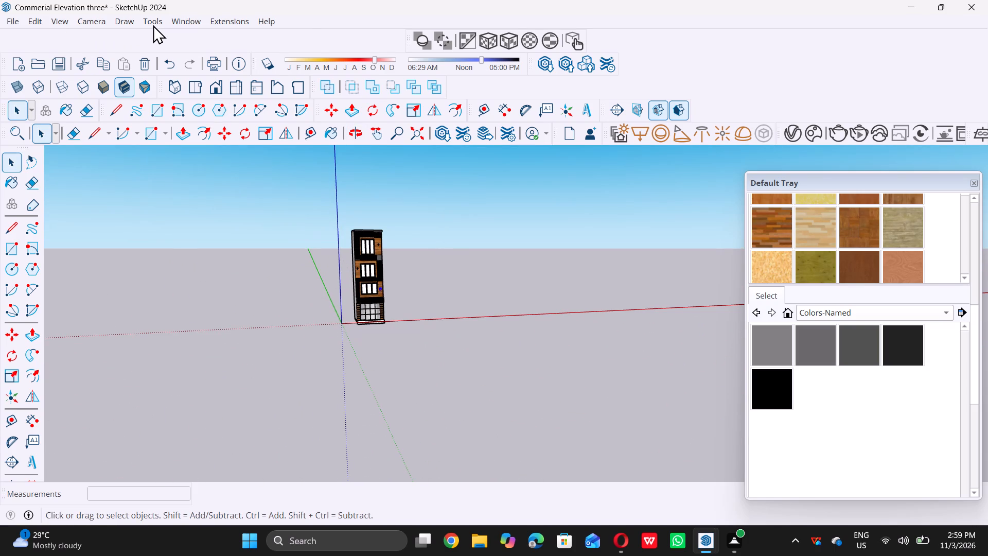
triple_click(153, 25)
left_click(153, 25)
triple_click(153, 25)
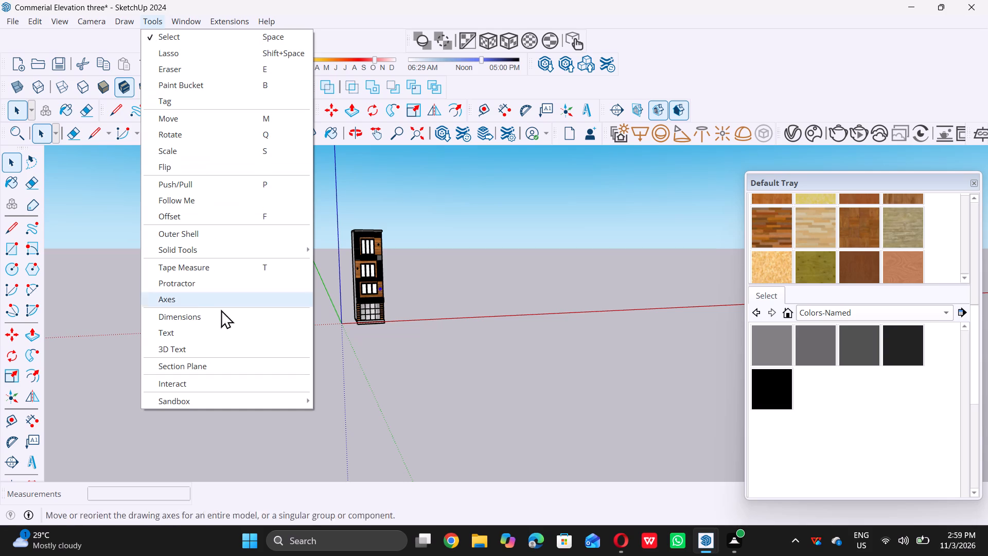
left_click(215, 346)
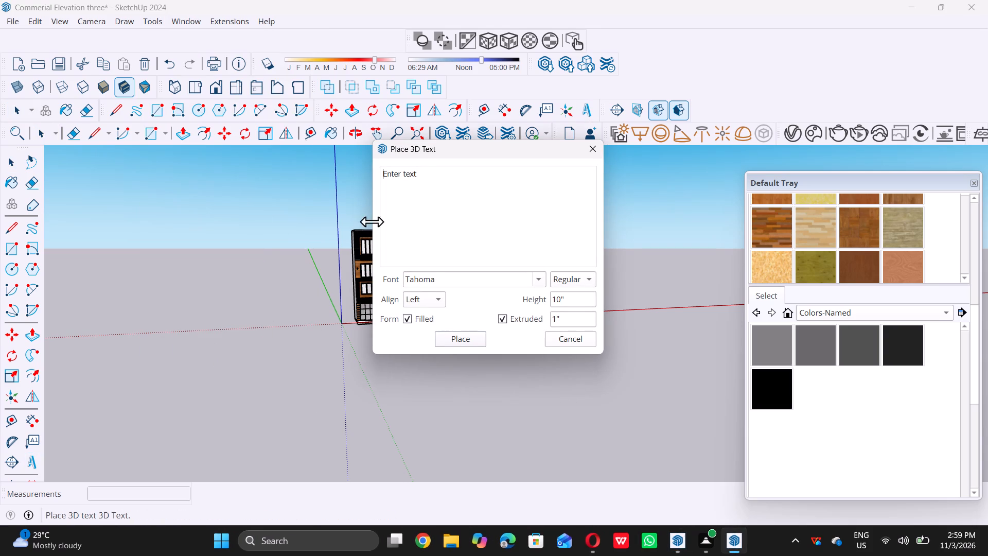
triple_click(422, 178)
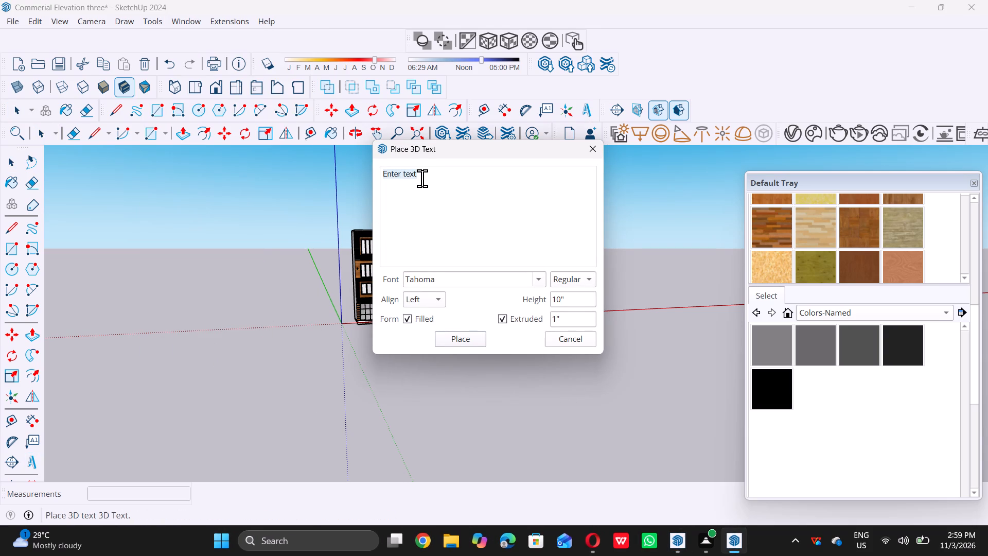
key("BackSpace")
key("j")
key("a")
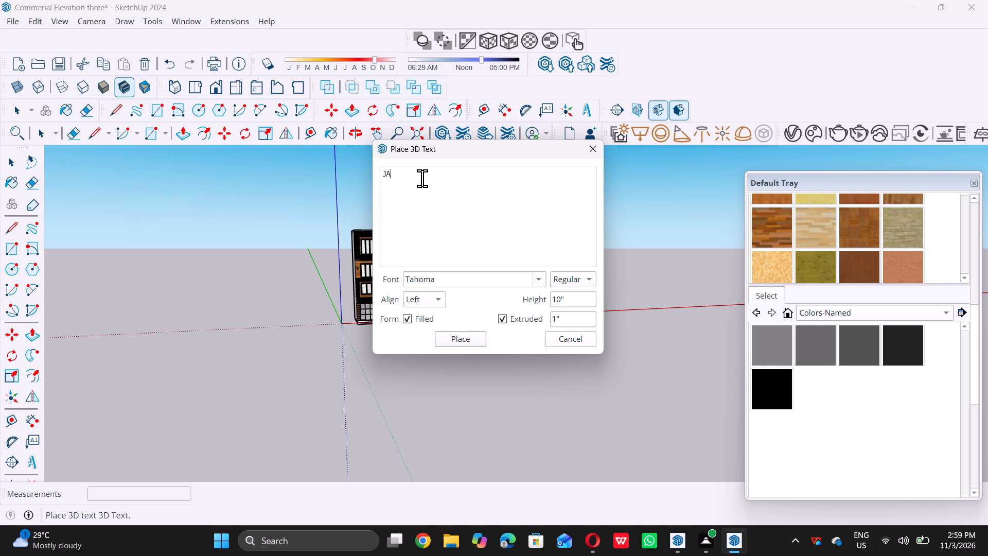
type("IK")
key("o")
type("SH")
key("space")
type("TRA")
type("DI")
type("NG")
Add an indented second line "COMPENY" to the 3D sign text and place it in the model.
key("Return")
key("space")
key("space")
key("space")
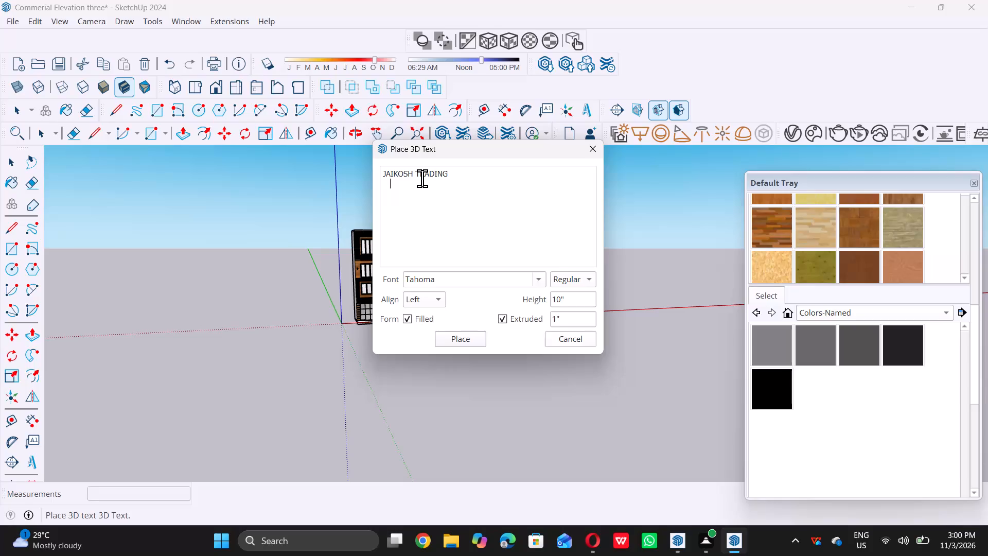
key("space")
type("CO")
key("m")
key("p")
type("ENY")
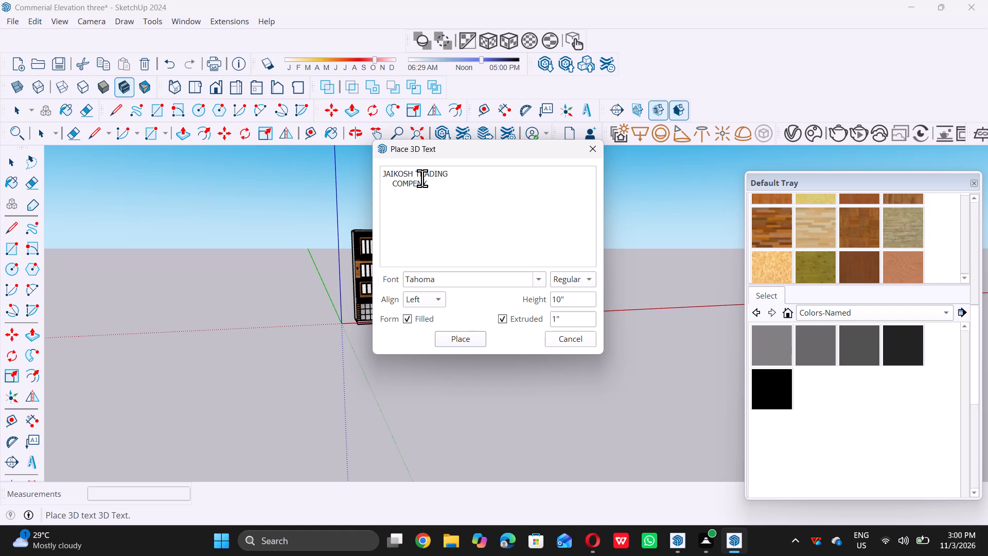
triple_click(450, 339)
Examine the placed sign text and its orientation relative to the building from below and above.
scroll(448, 340, "up", 6)
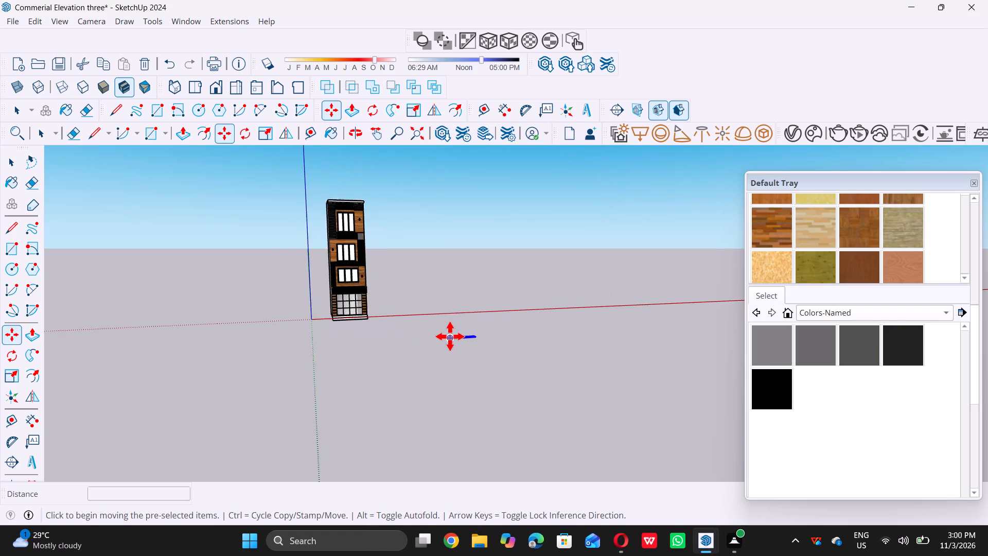
scroll(450, 336, "up", 3)
scroll(446, 343, "down", 1)
scroll(446, 343, "up", 11)
middle_click_drag(476, 346, 470, 307)
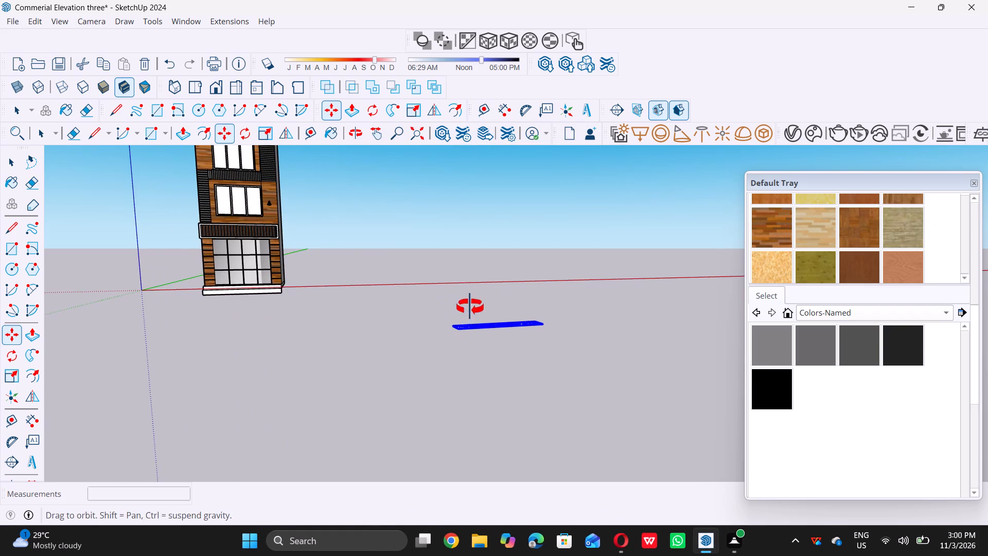
middle_click_drag(470, 307, 456, 267)
middle_click_drag(458, 288, 466, 320)
scroll(465, 267, "up", 6)
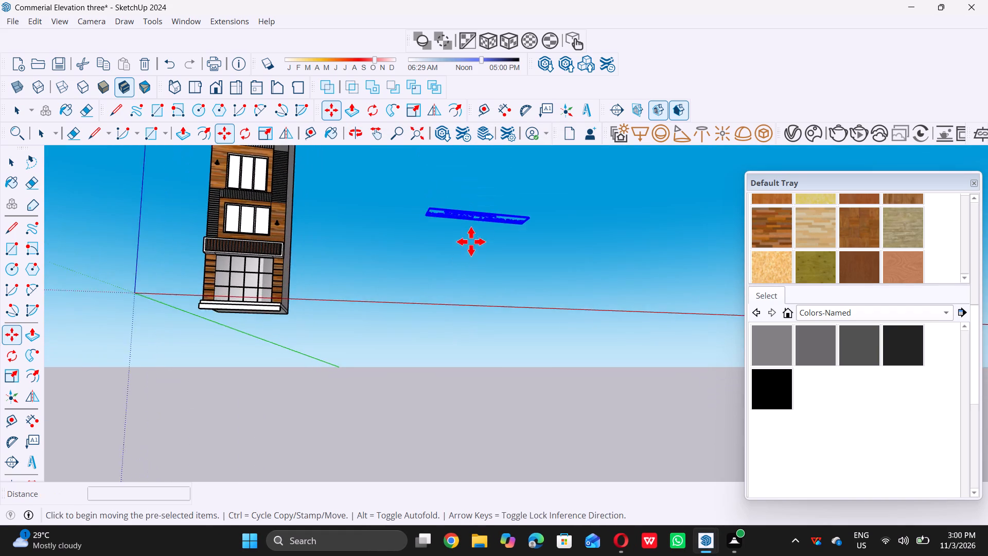
scroll(509, 195, "up", 12)
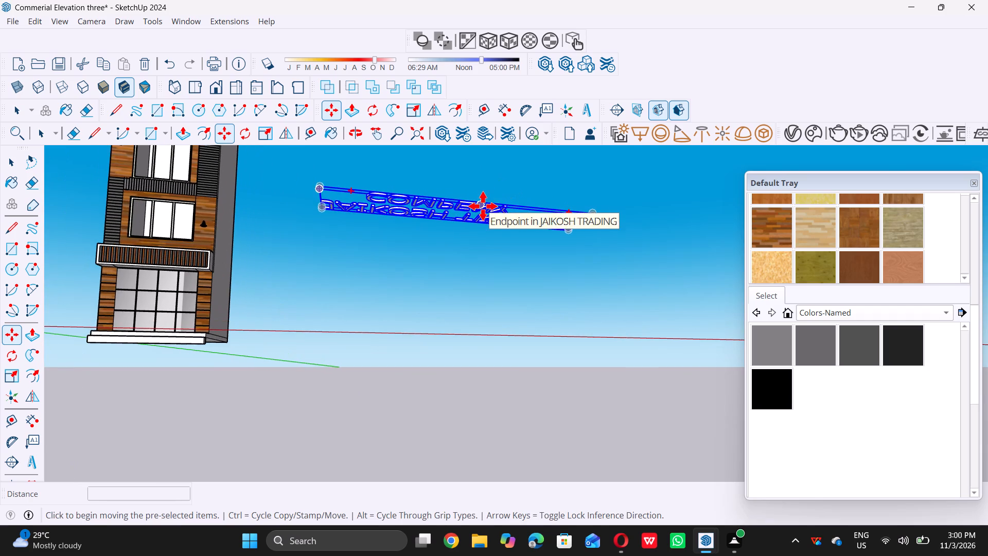
middle_click_drag(525, 200, 519, 258)
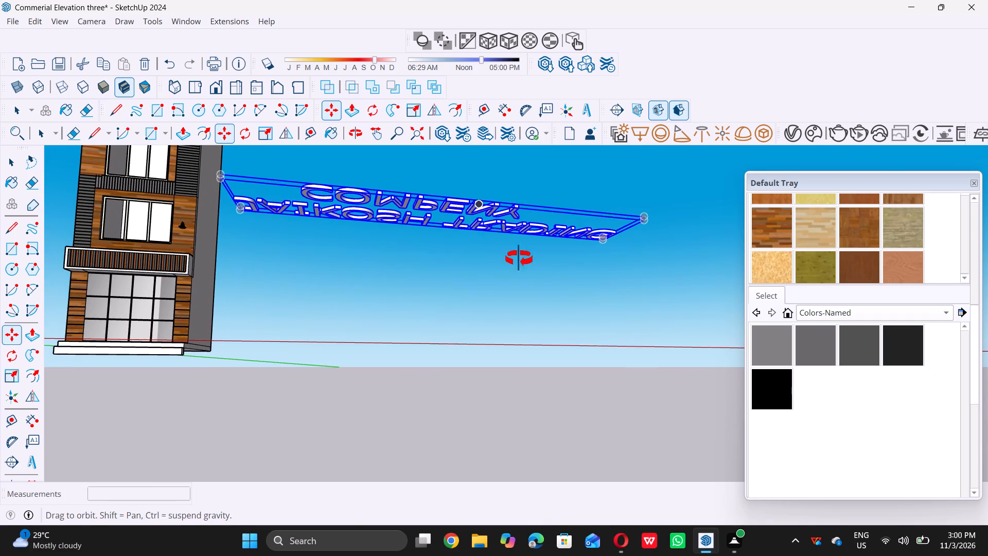
middle_click_drag(519, 258, 513, 303)
scroll(513, 303, "up", 1)
scroll(500, 288, "down", 19)
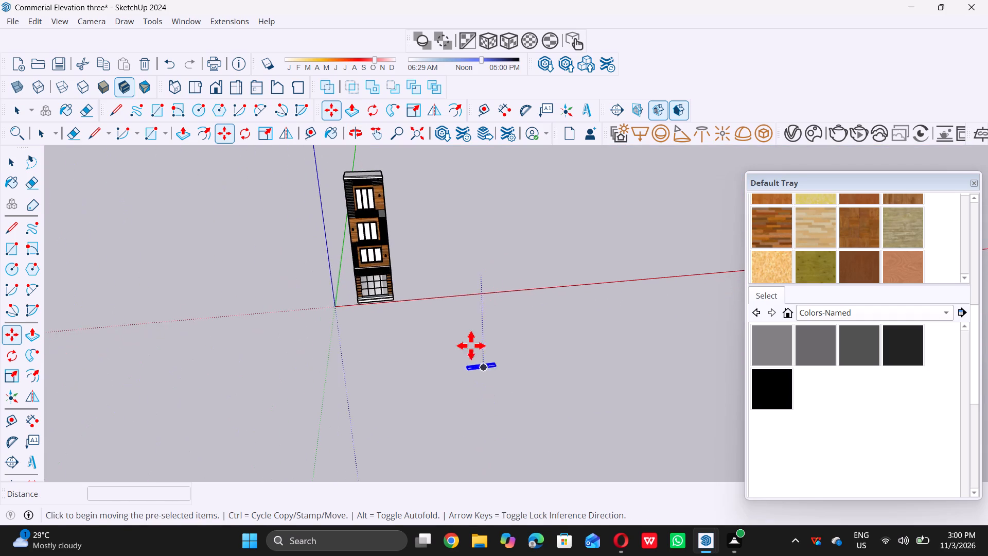
scroll(474, 361, "up", 18)
scroll(460, 366, "up", 6)
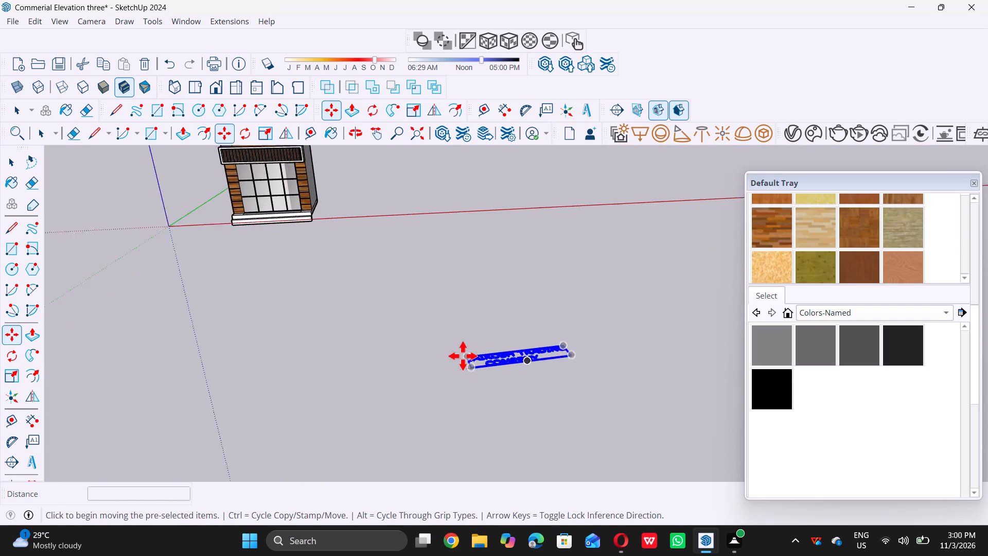
scroll(468, 353, "up", 12)
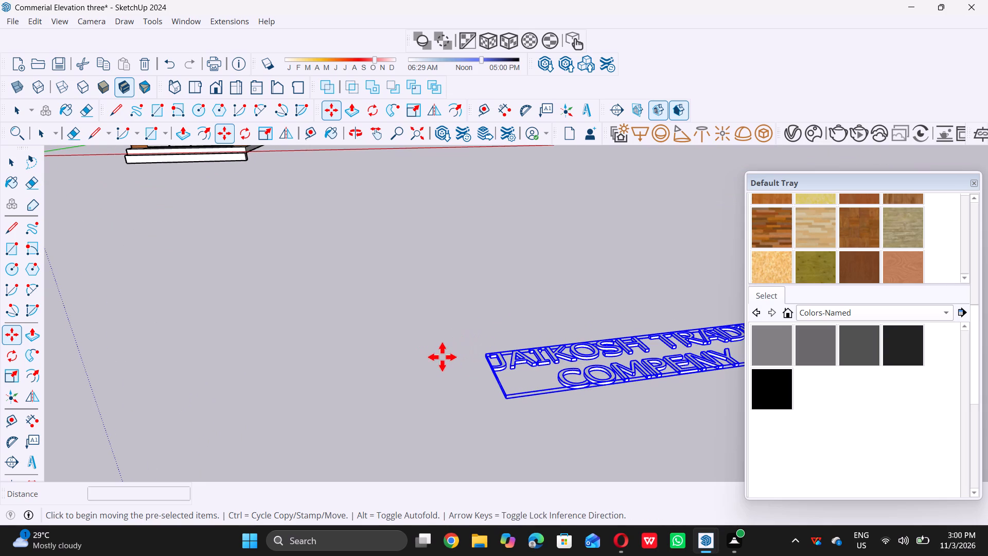
key("space")
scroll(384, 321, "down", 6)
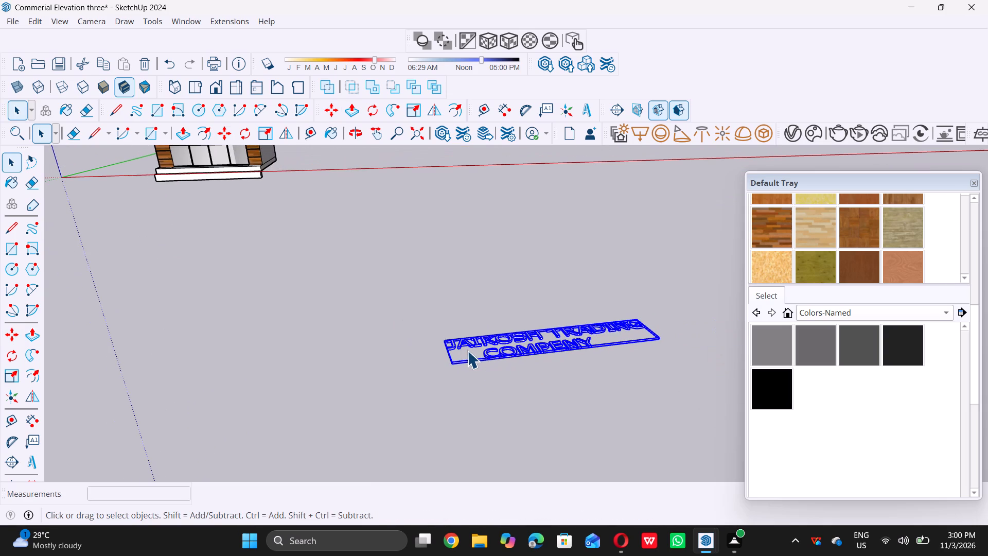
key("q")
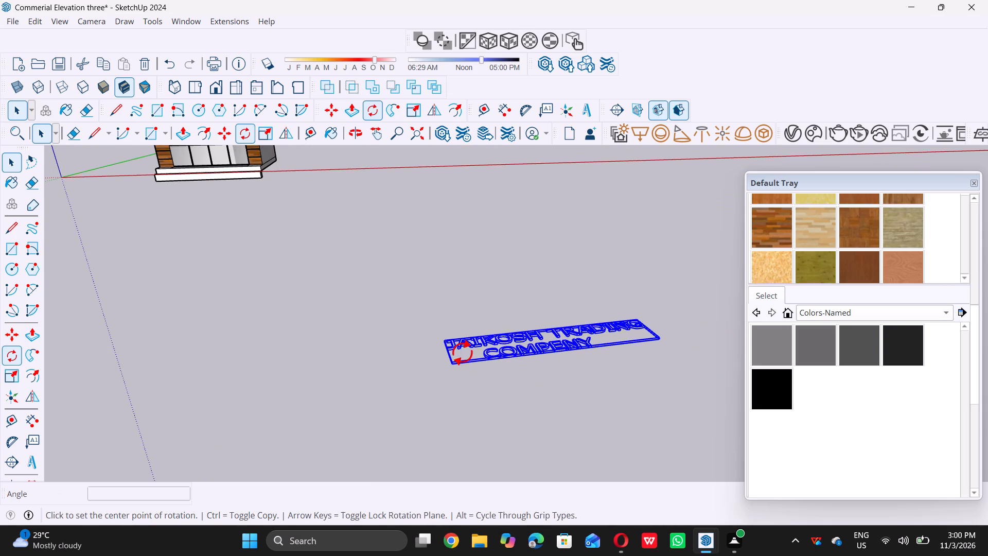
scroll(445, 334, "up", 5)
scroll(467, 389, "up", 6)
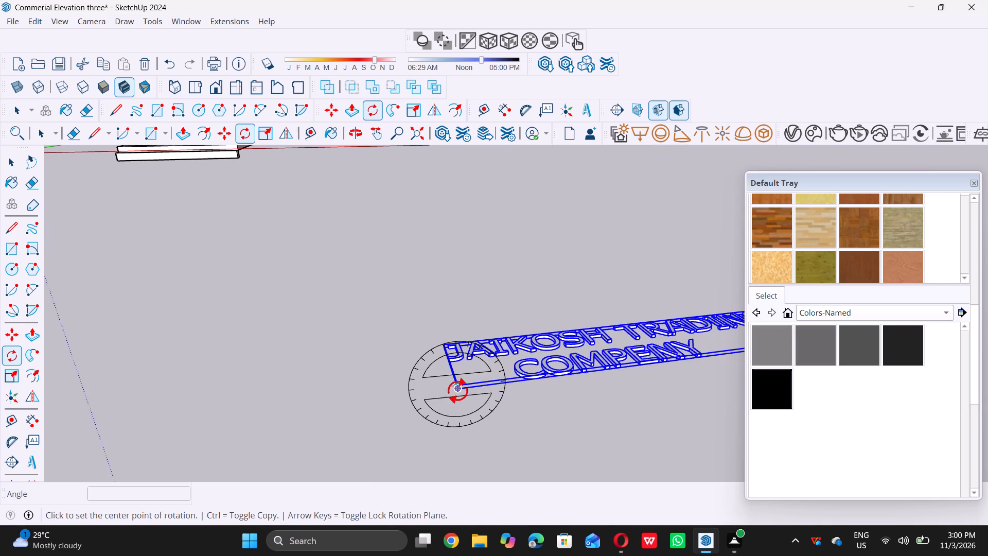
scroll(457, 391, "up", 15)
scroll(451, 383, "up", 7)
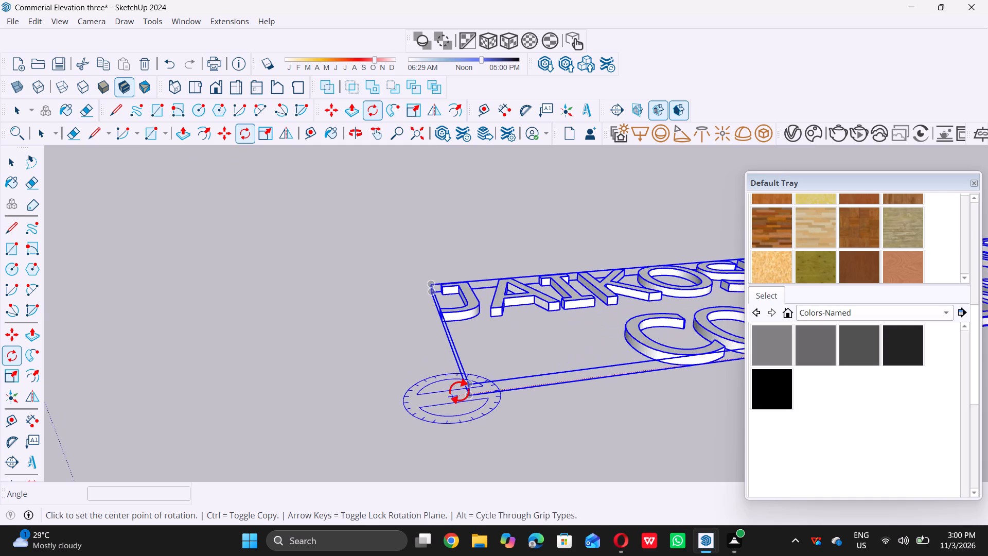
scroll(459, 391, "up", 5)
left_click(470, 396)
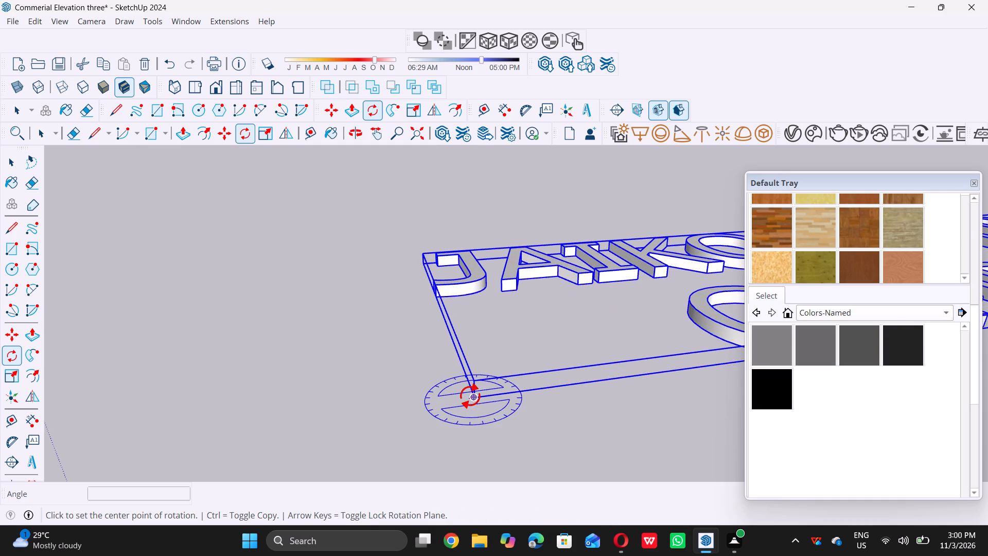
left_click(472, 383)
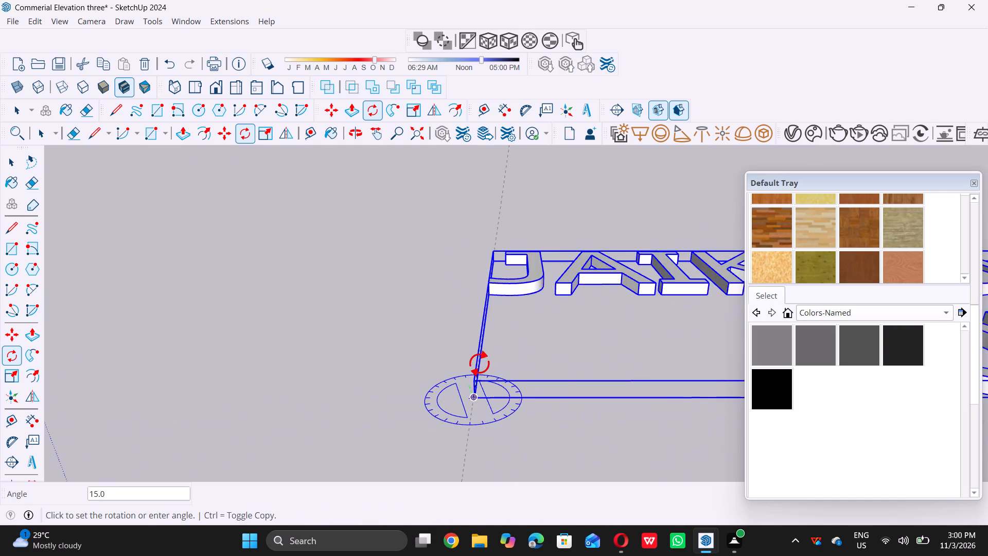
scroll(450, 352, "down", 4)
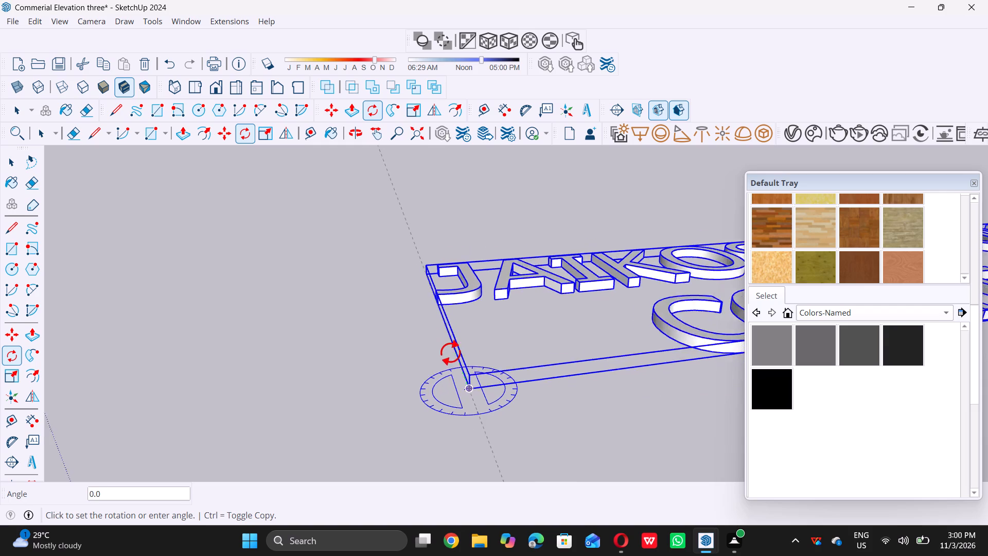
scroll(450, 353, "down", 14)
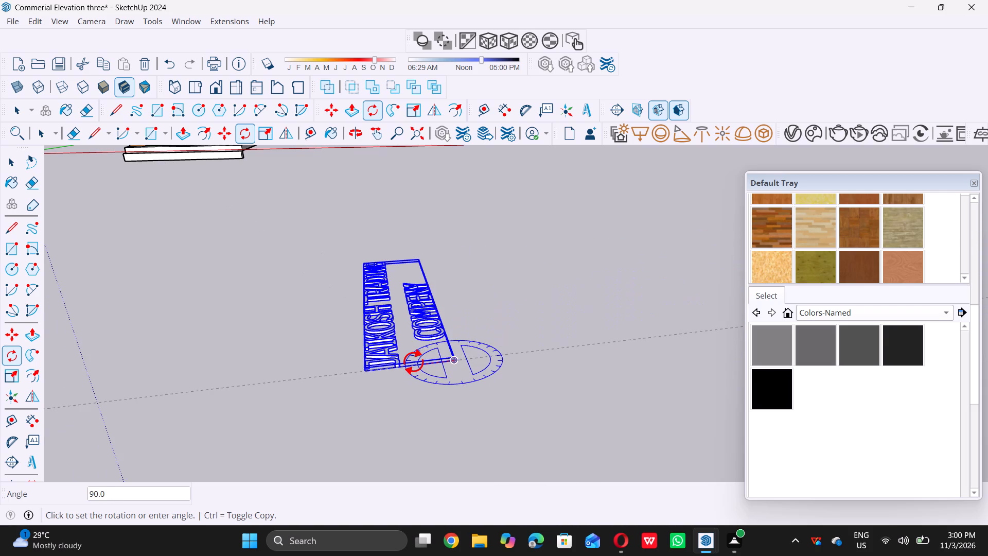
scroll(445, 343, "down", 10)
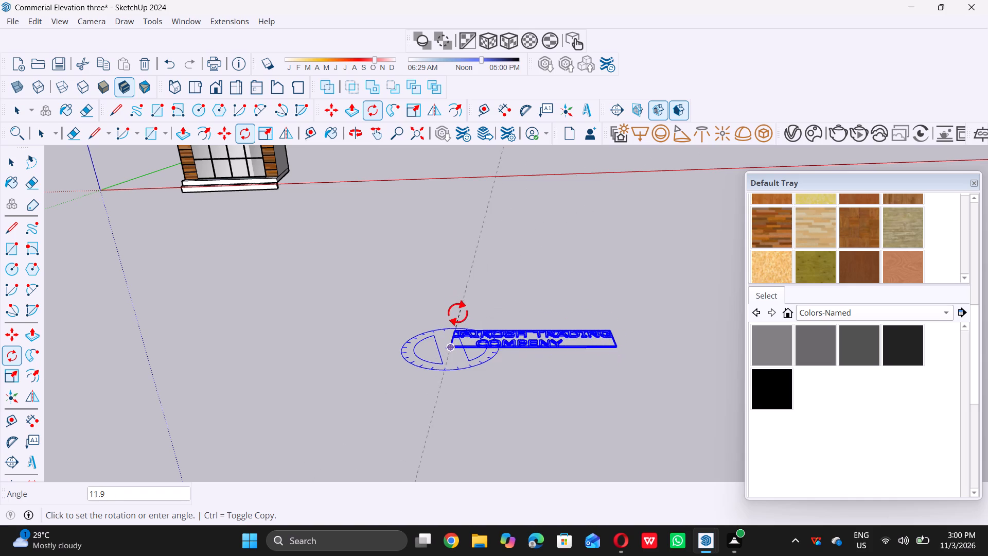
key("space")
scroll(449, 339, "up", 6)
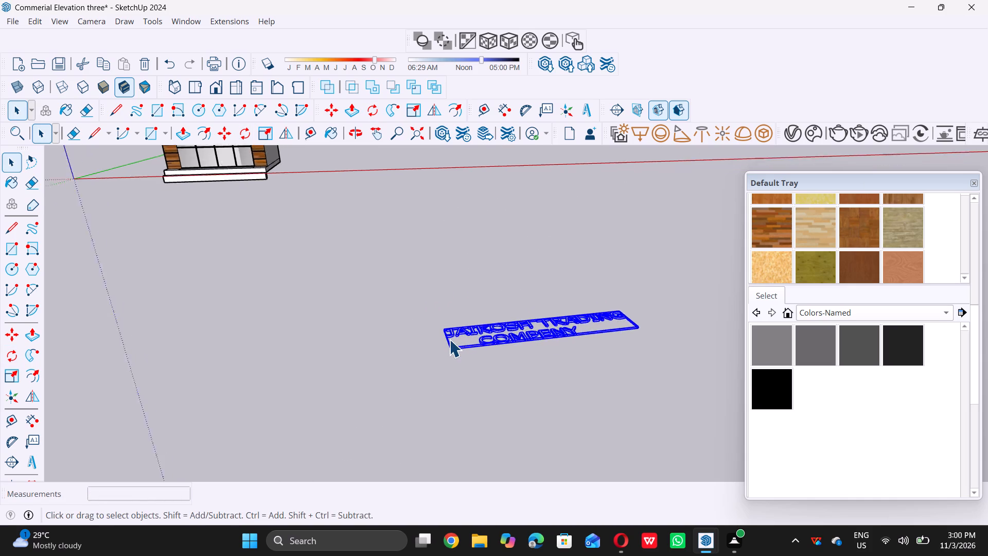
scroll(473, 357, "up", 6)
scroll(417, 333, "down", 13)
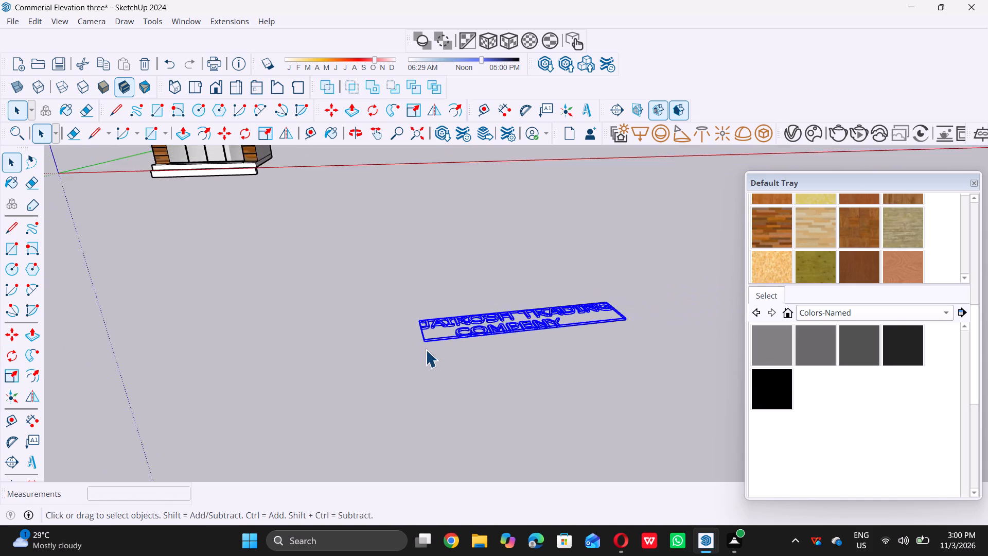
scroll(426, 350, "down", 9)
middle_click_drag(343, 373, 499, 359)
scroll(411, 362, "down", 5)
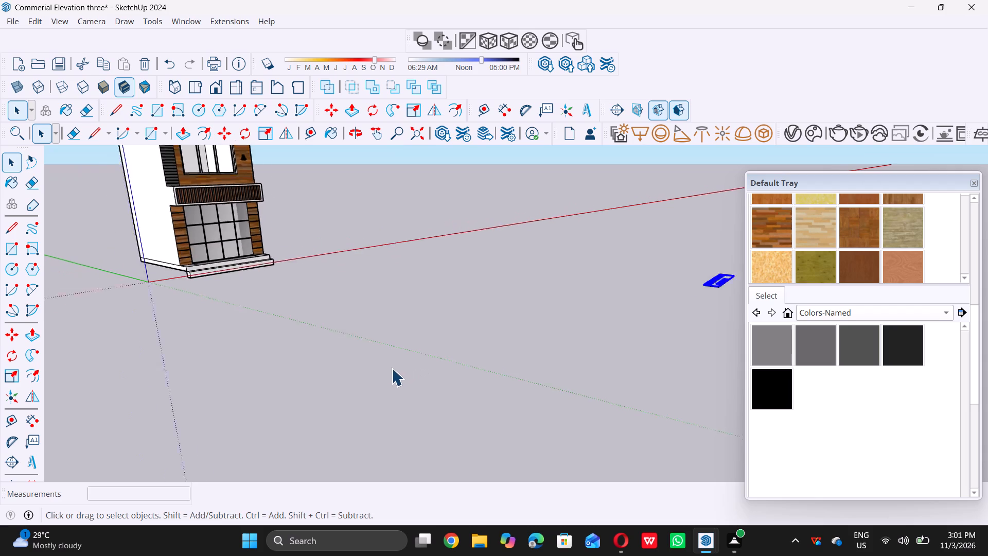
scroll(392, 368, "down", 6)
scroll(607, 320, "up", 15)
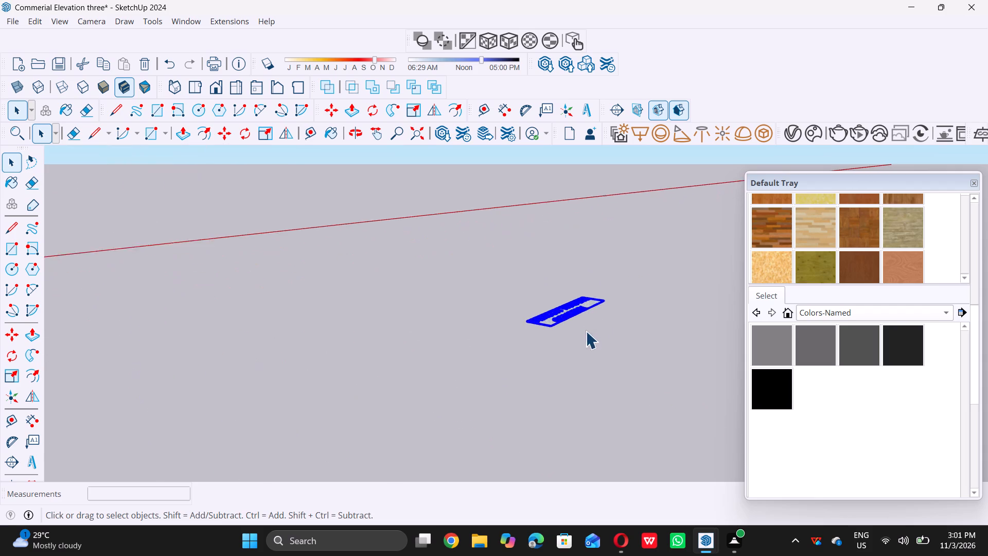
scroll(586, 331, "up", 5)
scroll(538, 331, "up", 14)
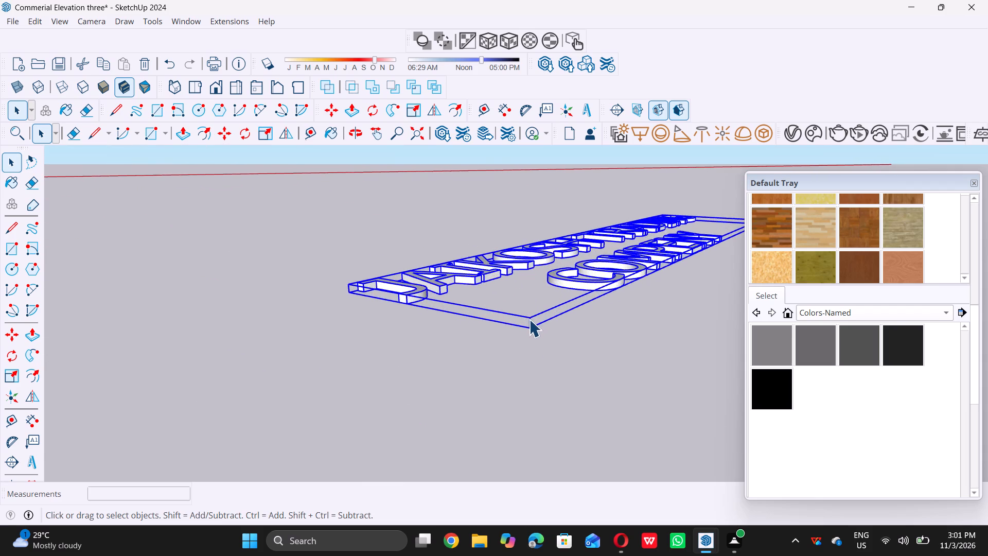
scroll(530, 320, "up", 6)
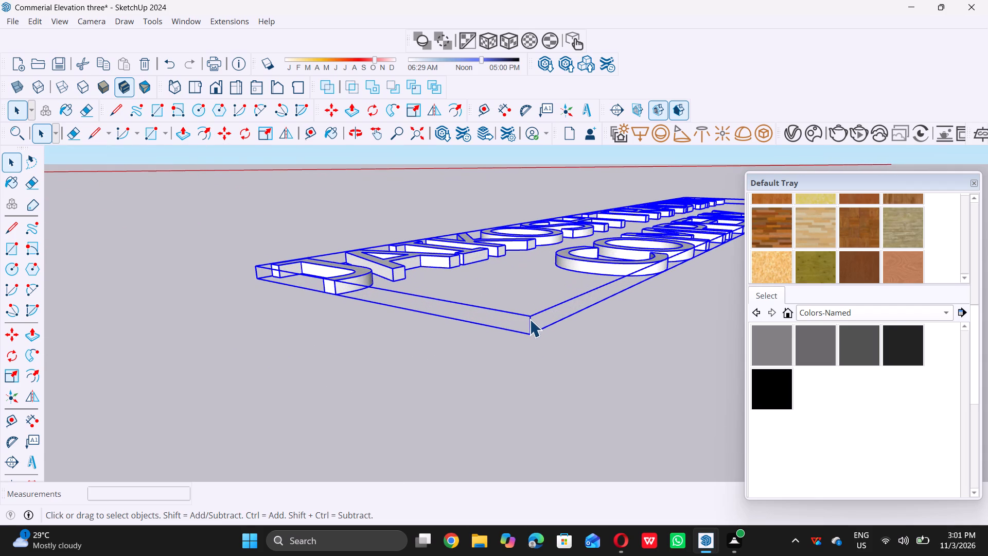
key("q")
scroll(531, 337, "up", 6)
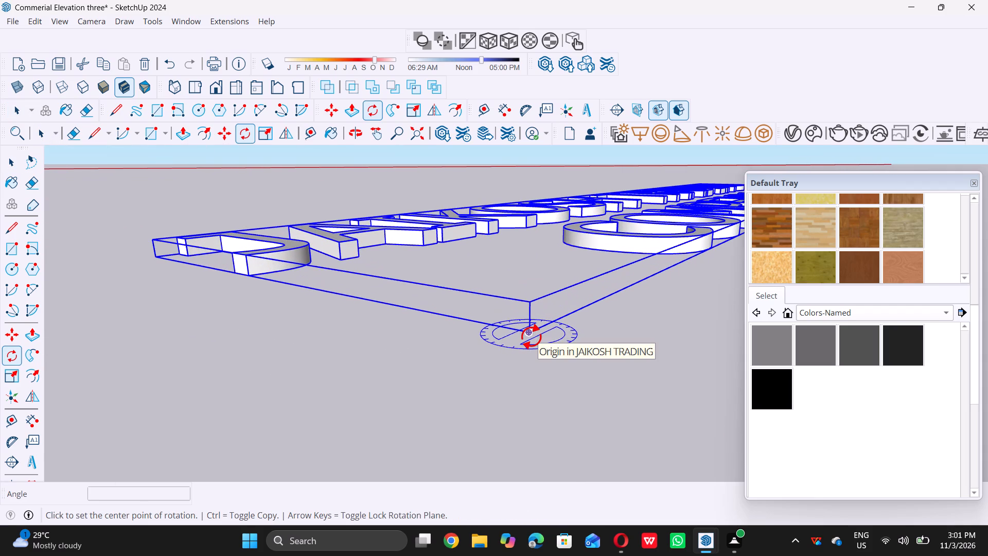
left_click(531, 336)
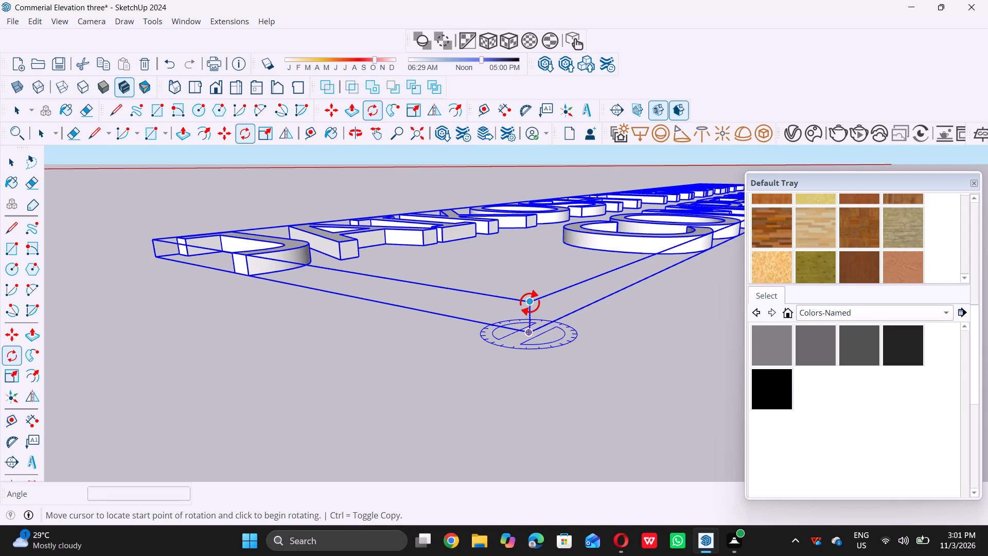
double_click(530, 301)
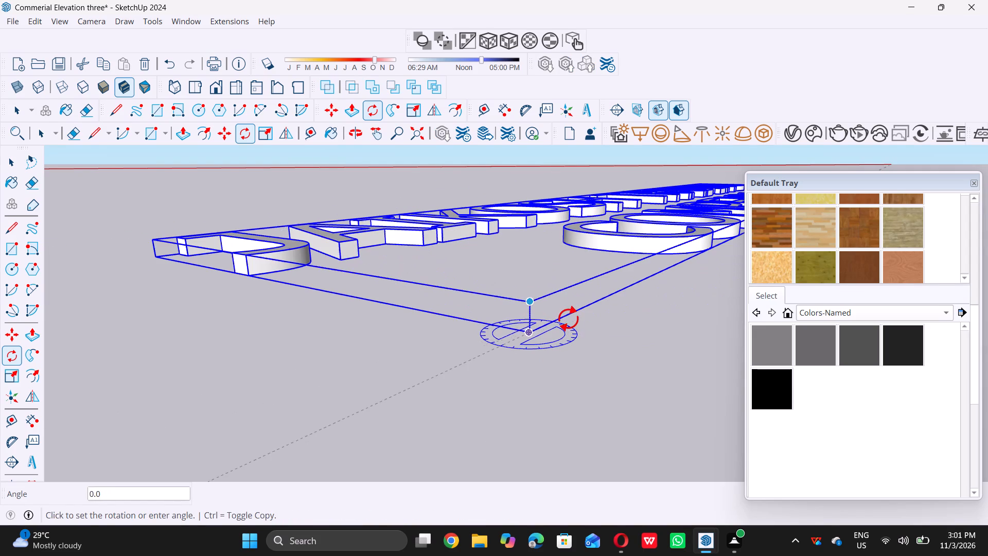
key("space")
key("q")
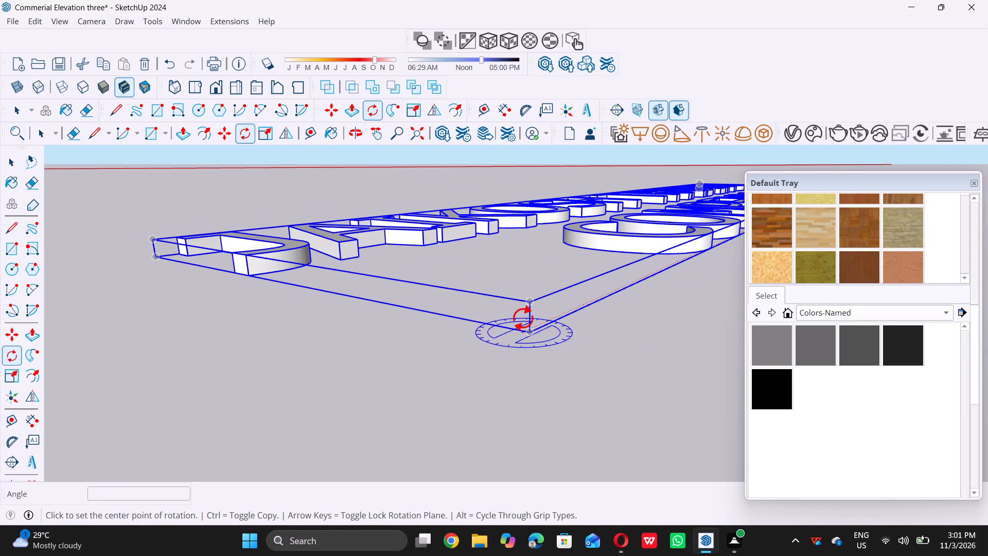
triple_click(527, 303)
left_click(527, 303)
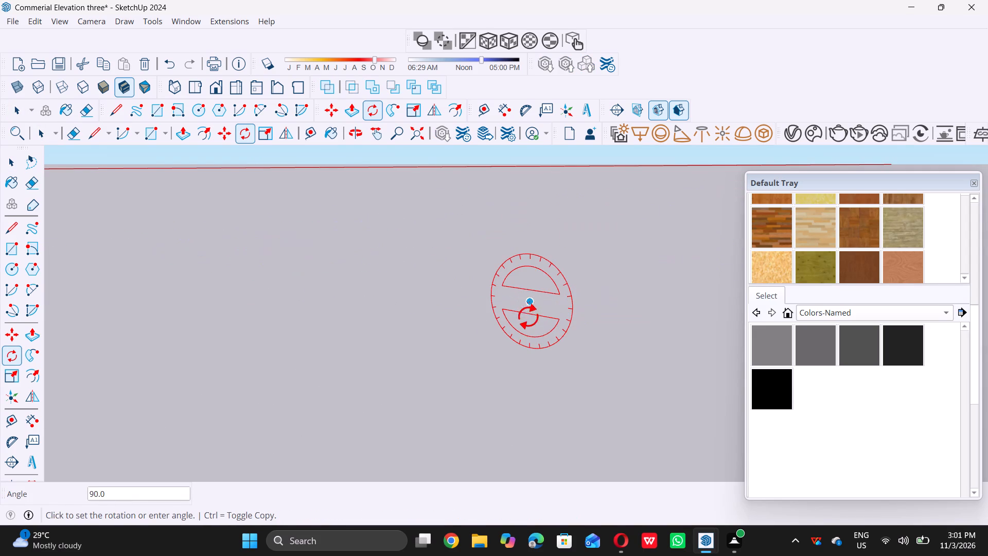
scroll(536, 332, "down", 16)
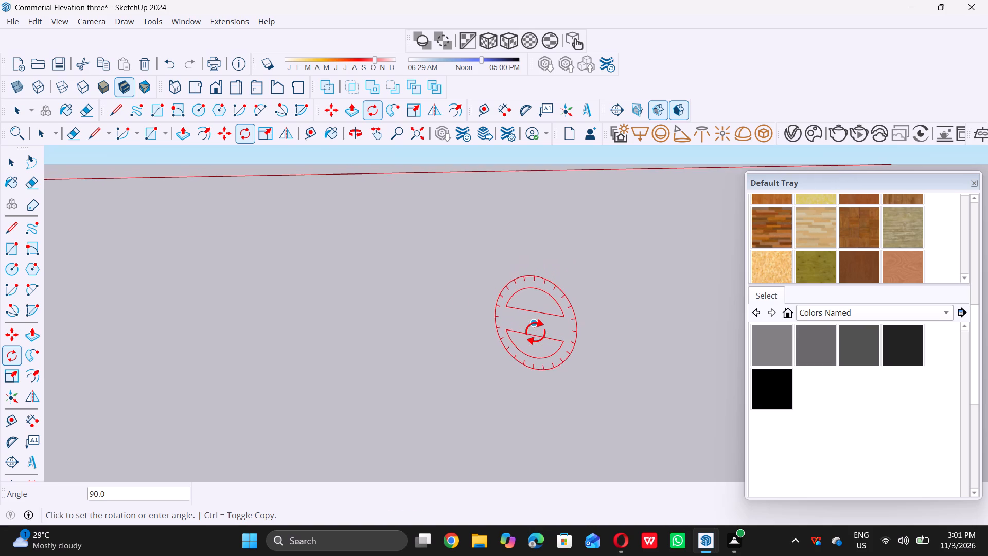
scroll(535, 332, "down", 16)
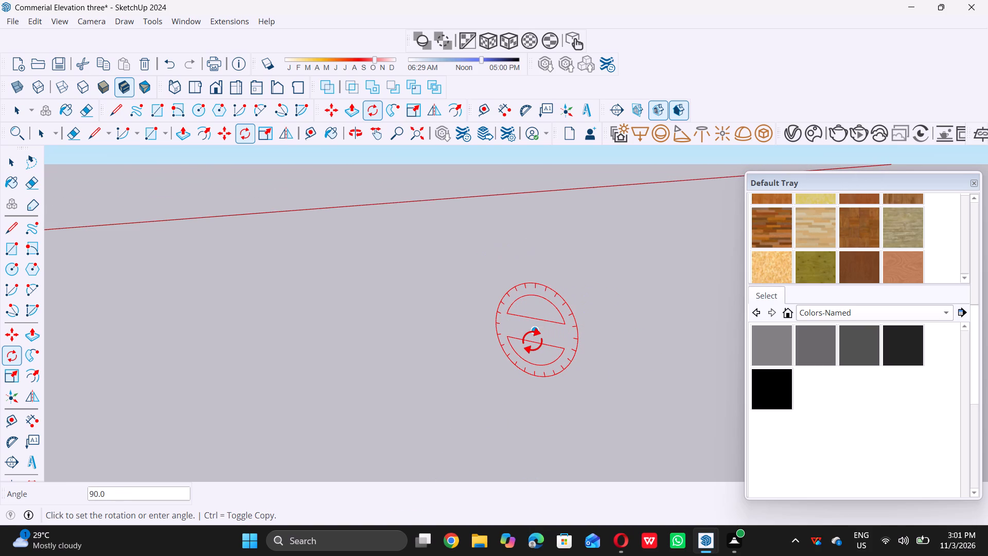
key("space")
Undo the placement of the 3D sign text lying flat on the ground away from the building.
scroll(533, 341, "down", 3)
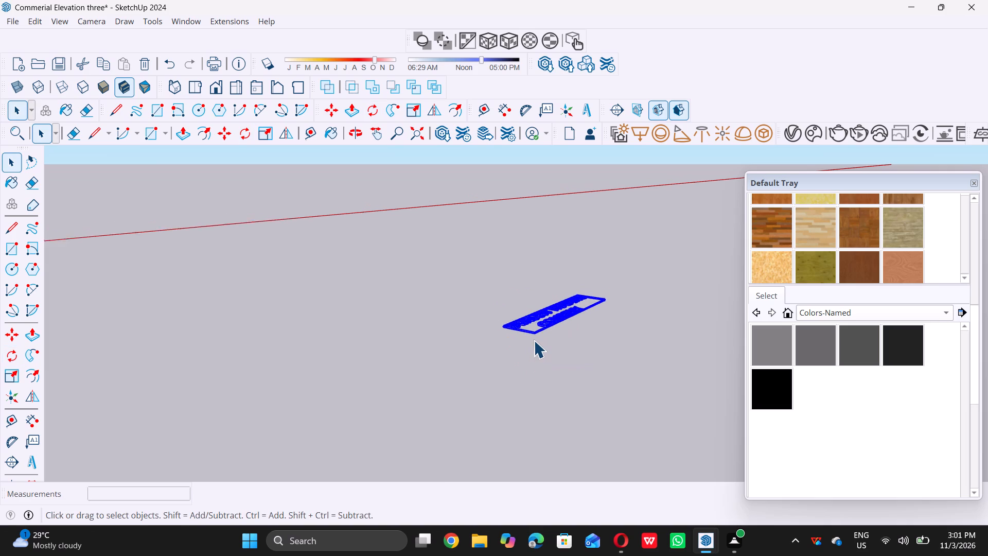
scroll(534, 340, "down", 2)
key("ctrl+z")
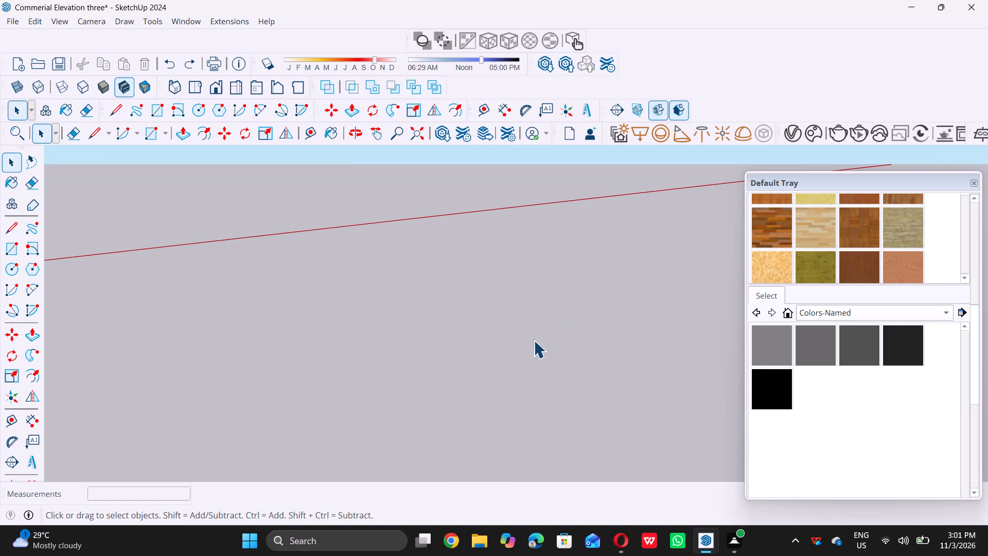
Start a new 3D text and replace the placeholder with the first line "JAIKOSH TRANING".
scroll(534, 340, "down", 16)
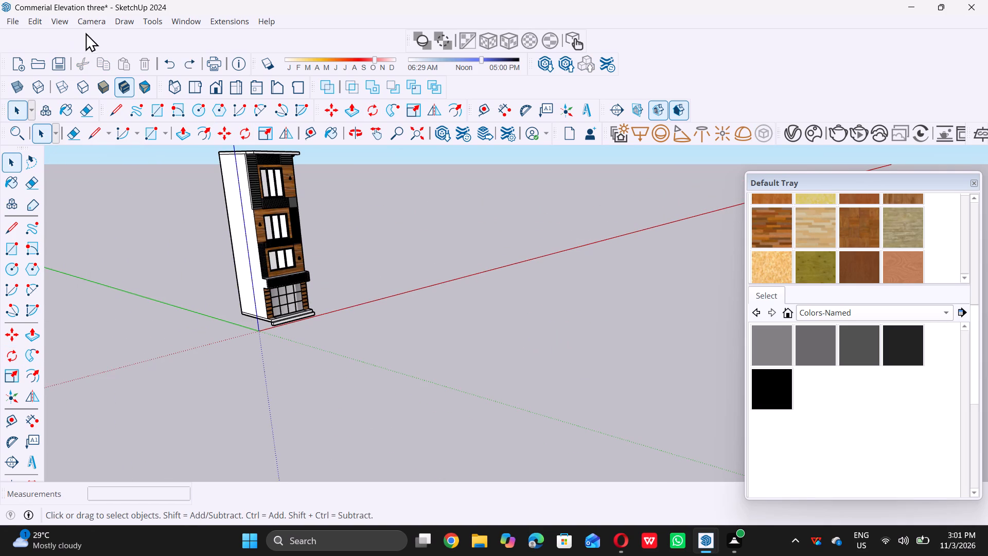
triple_click(150, 24)
left_click(150, 24)
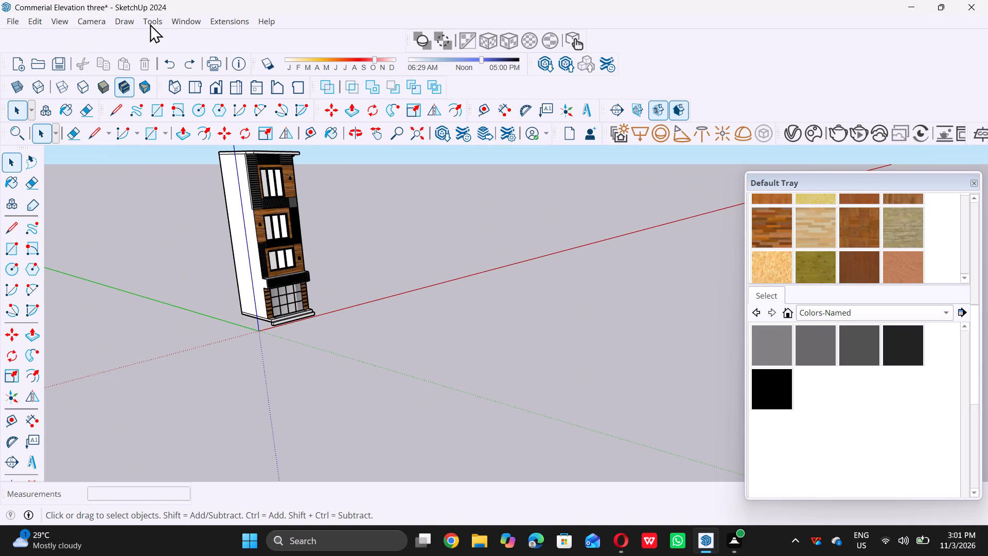
double_click(150, 22)
triple_click(150, 22)
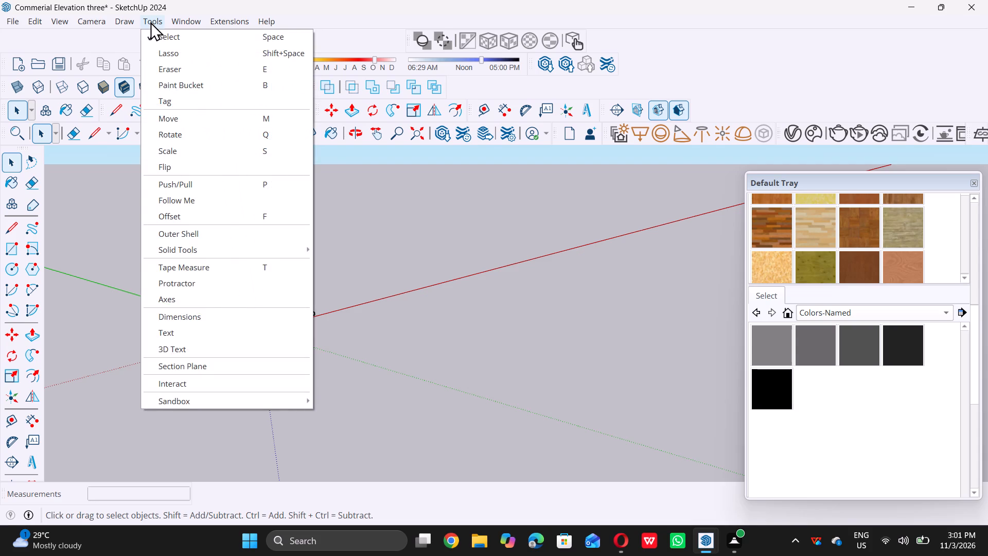
triple_click(193, 347)
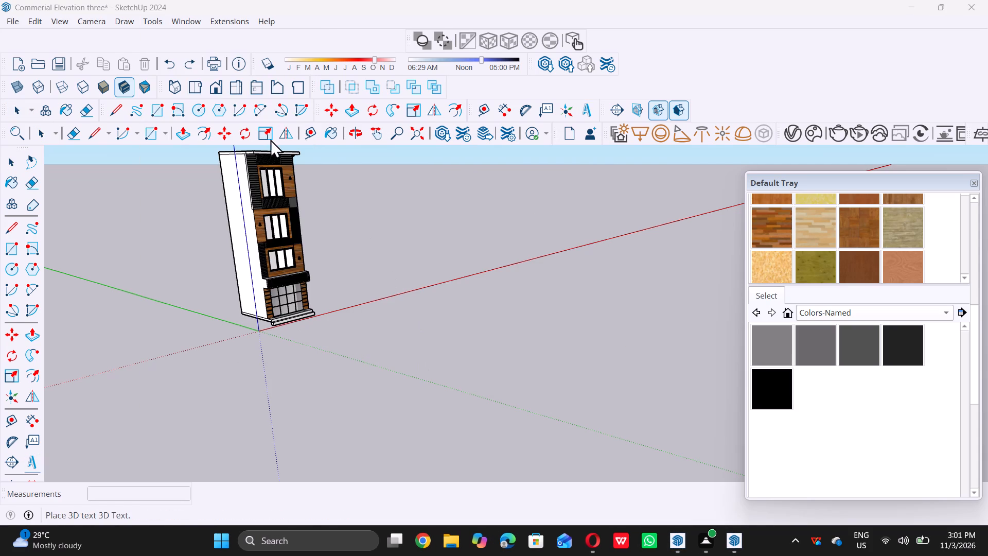
triple_click(161, 19)
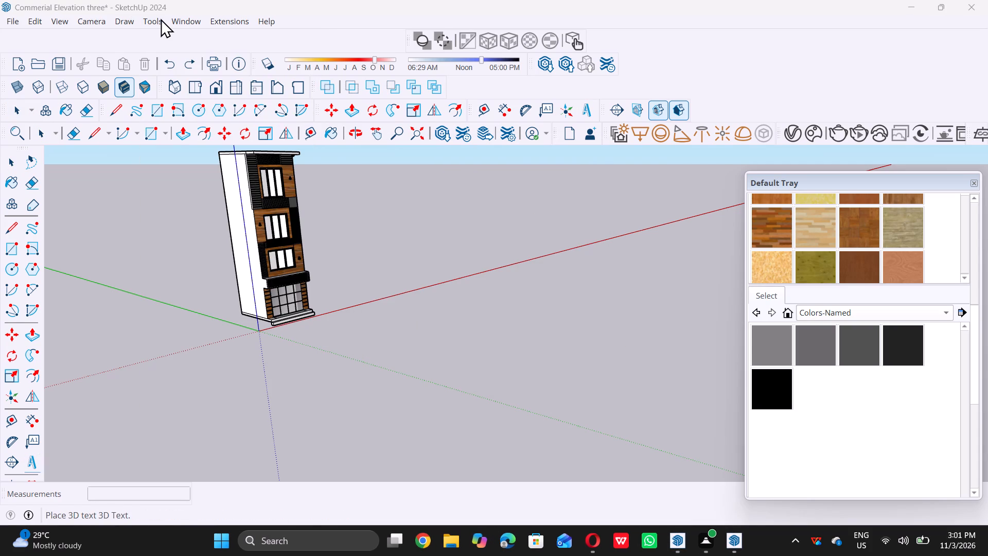
triple_click(156, 21)
double_click(156, 20)
left_click(740, 505)
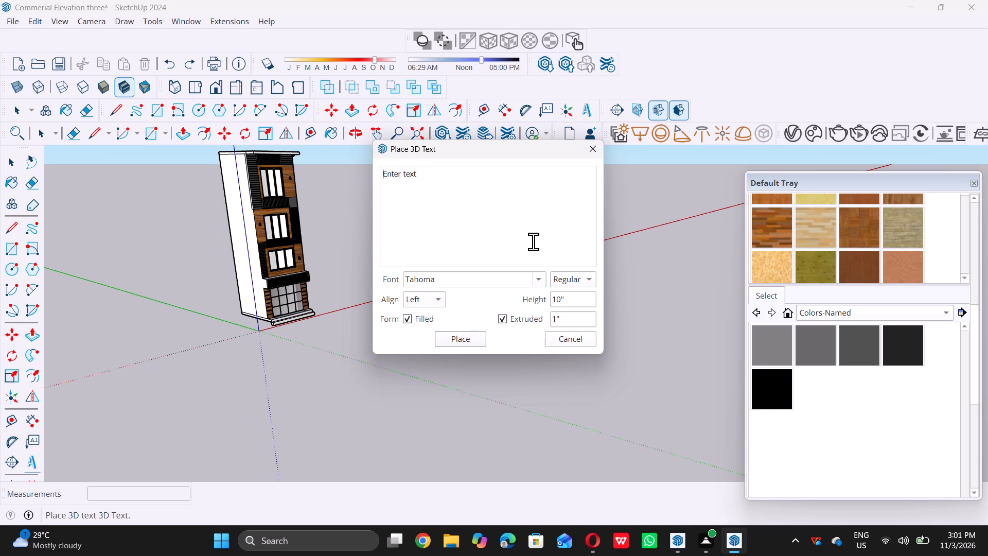
double_click(440, 178)
key("BackSpace")
key("BackSpace")
key("BackSpace")
key("BackSpace")
key("BackSpace")
key("BackSpace")
key("BackSpace")
key("BackSpace")
type("JA")
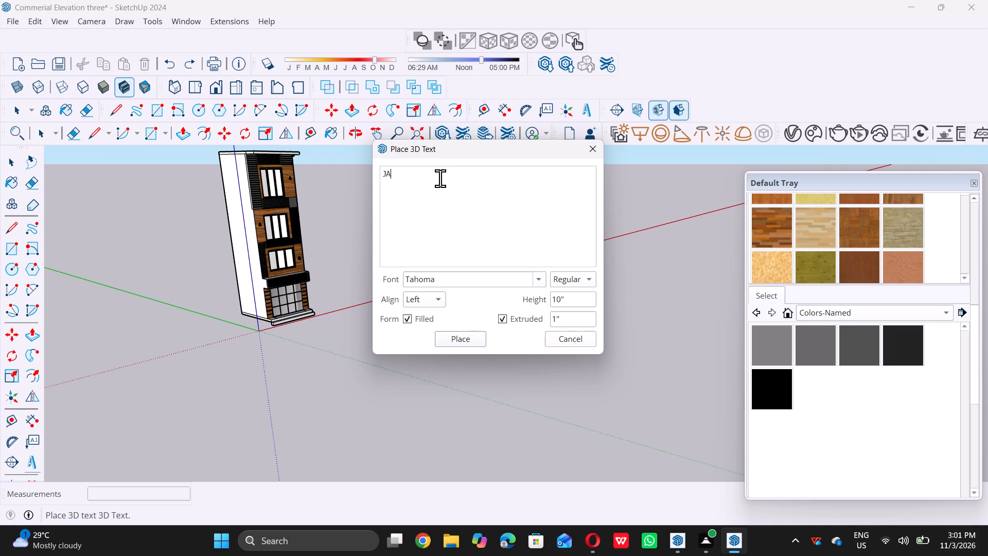
type("IKOSH")
key("space")
key("t")
type("RAN")
type("ING")
Add a second line "COMPENY" to the 3D text, indented by three spaces.
key("Return")
key("space")
key("space")
key("space")
type("COM")
type("PEN")
key("y")
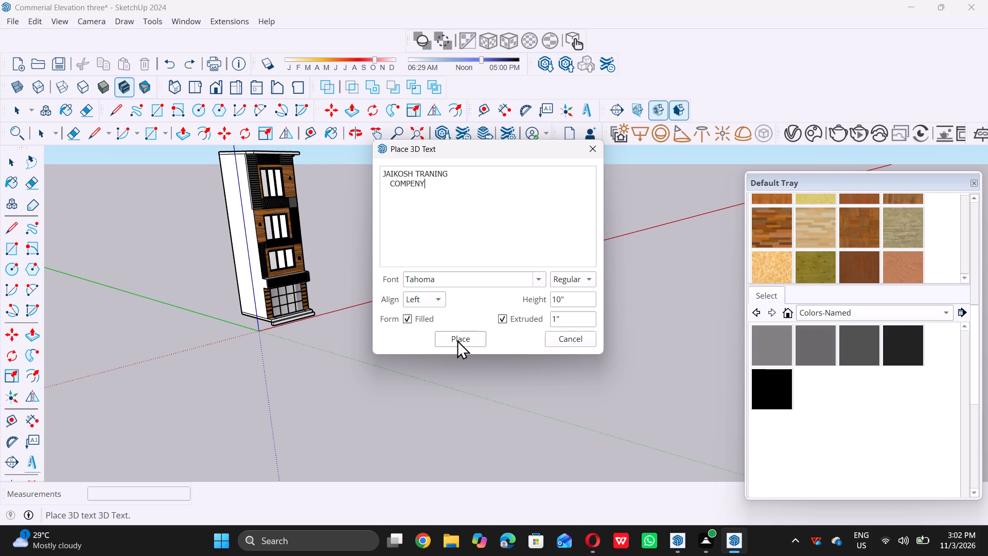
Place the sign text upright on the slatted fascia above the ground-floor glazing and shift it about 5 1/16" towards the white side wall.
scroll(286, 257, "up", 14)
left_click(464, 338)
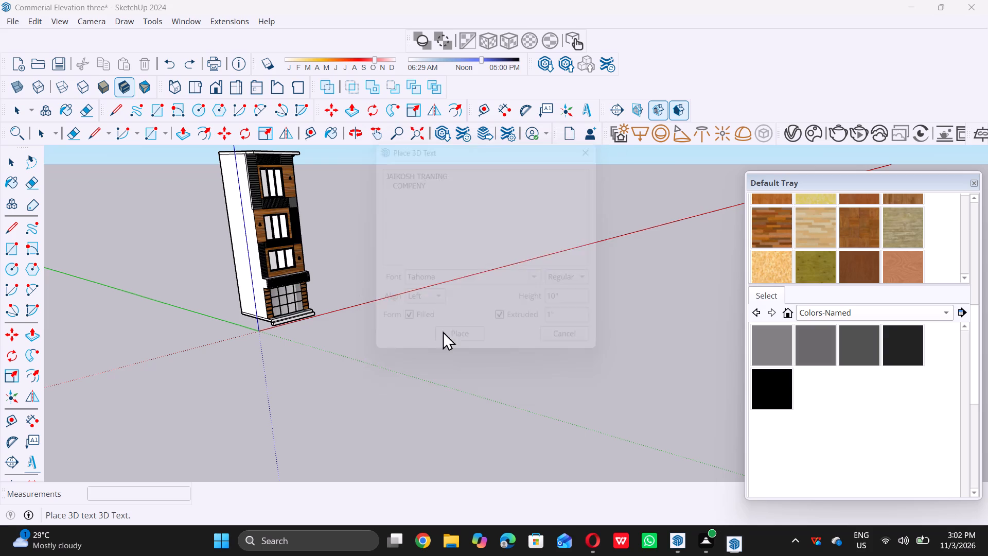
scroll(288, 270, "up", 11)
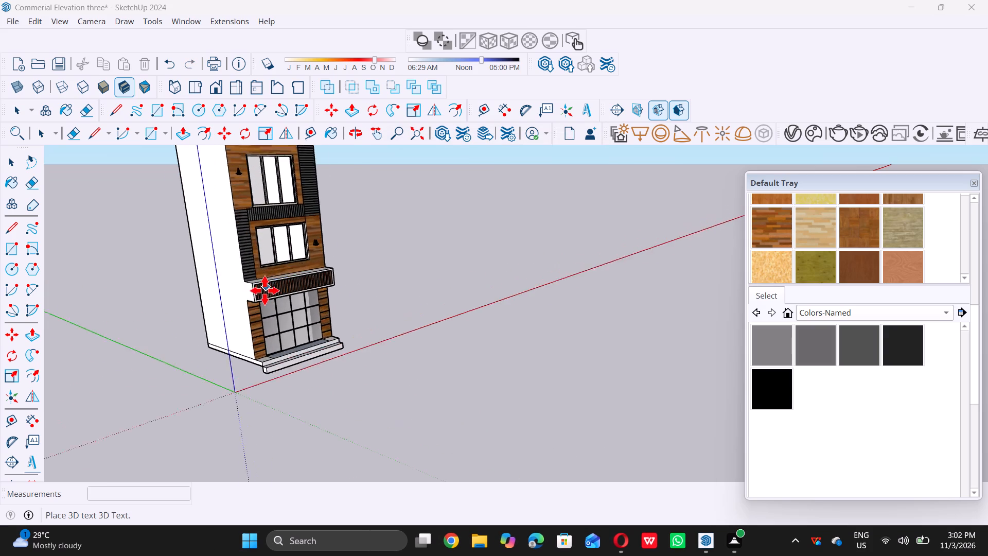
scroll(268, 297, "up", 12)
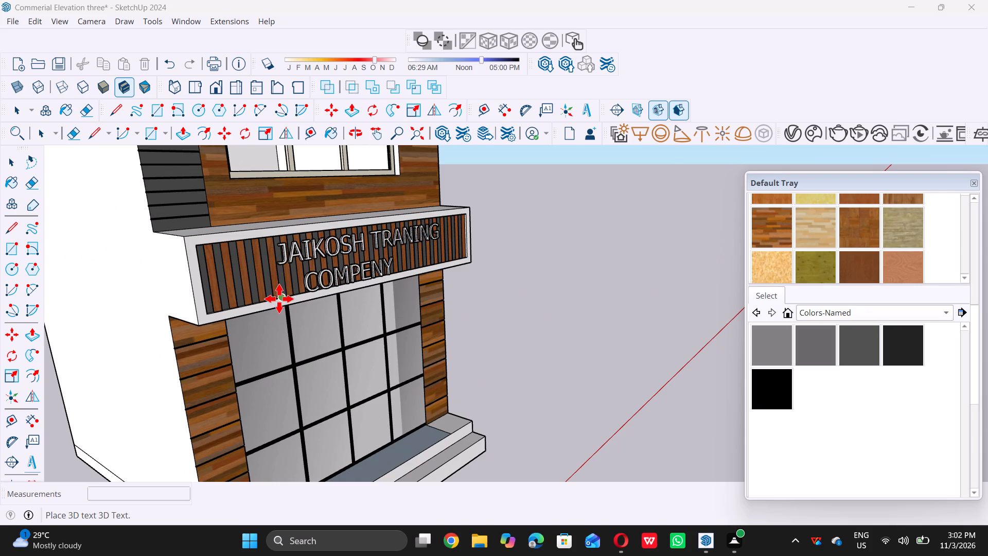
triple_click(279, 298)
left_click(279, 298)
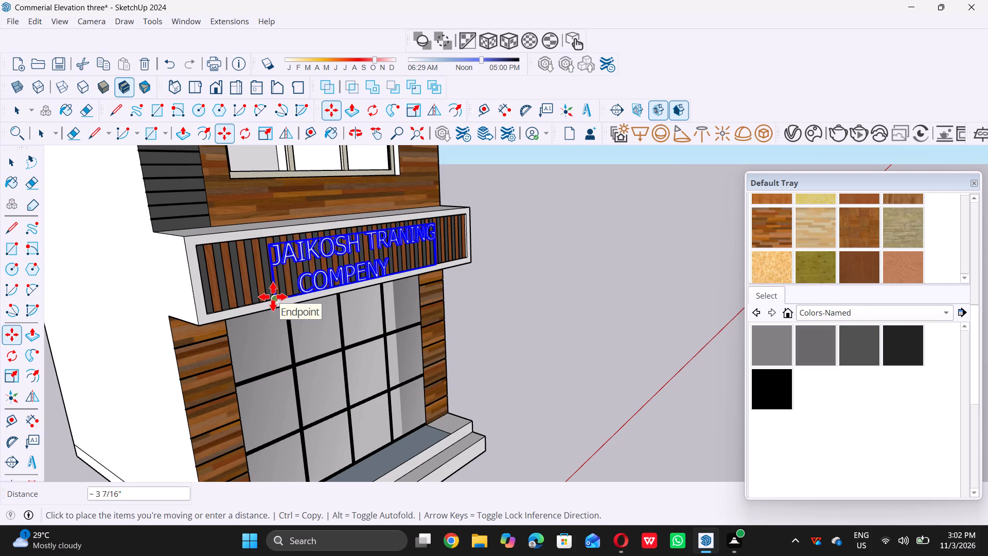
left_click(273, 296)
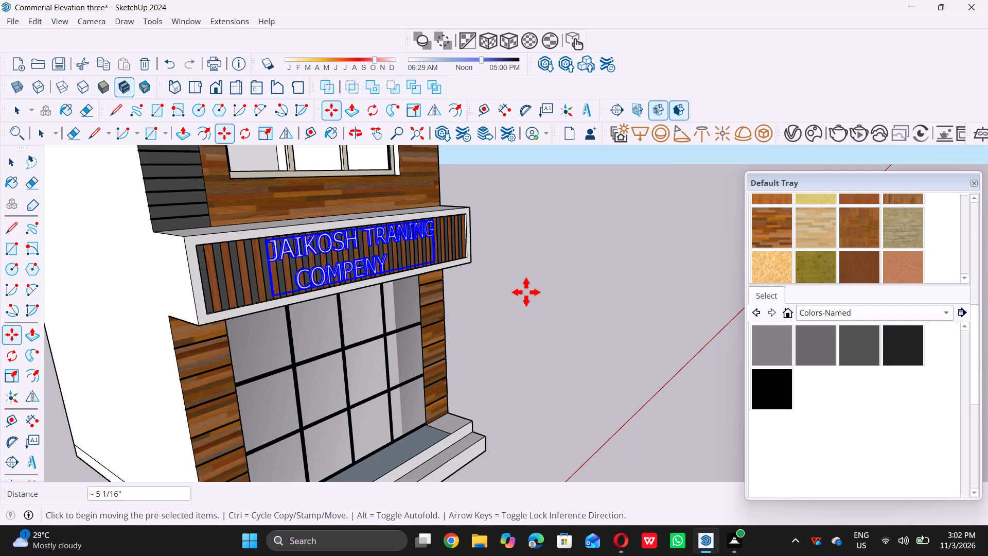
key("space")
double_click(539, 271)
scroll(535, 272, "down", 4)
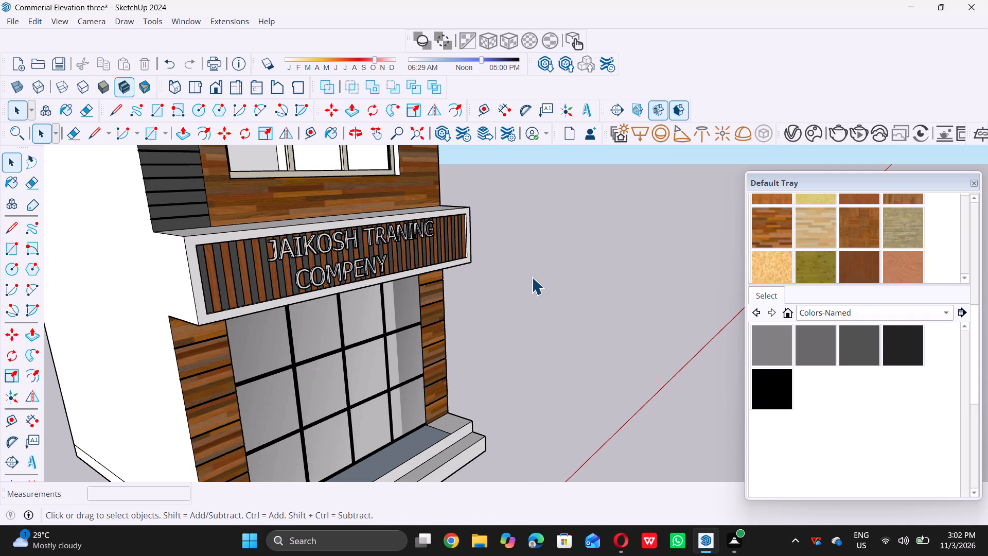
scroll(532, 277, "down", 4)
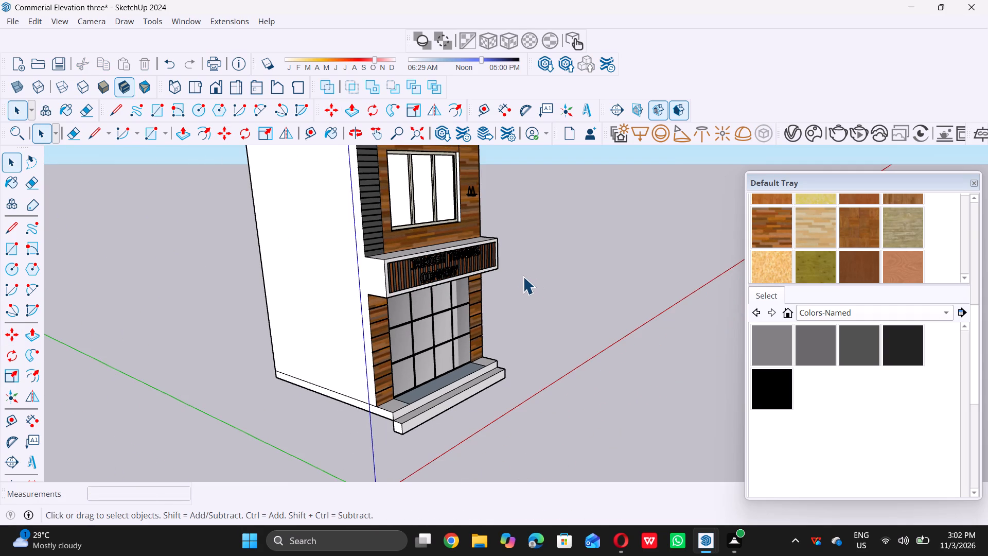
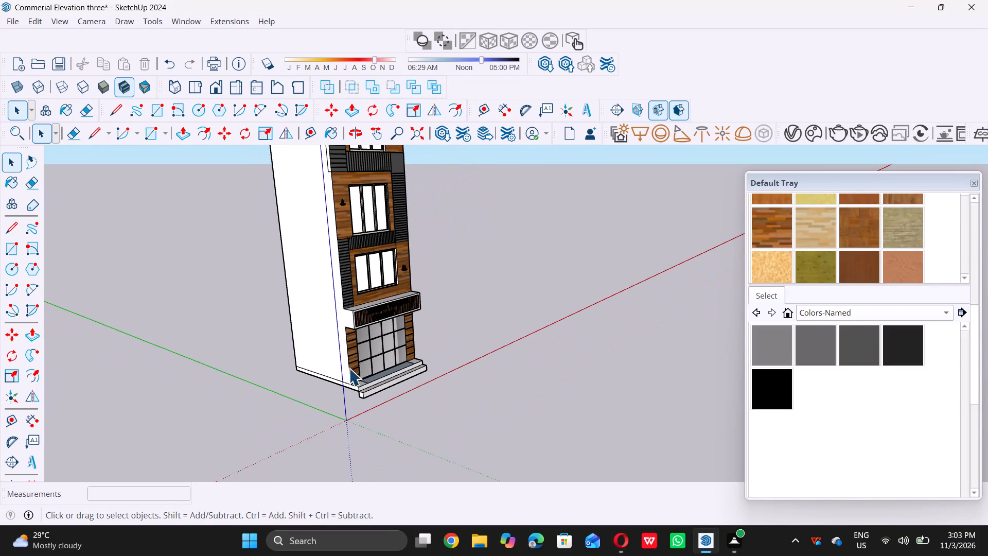
Examine the building's front facade and the lights placed on it.
scroll(350, 342, "down", 5)
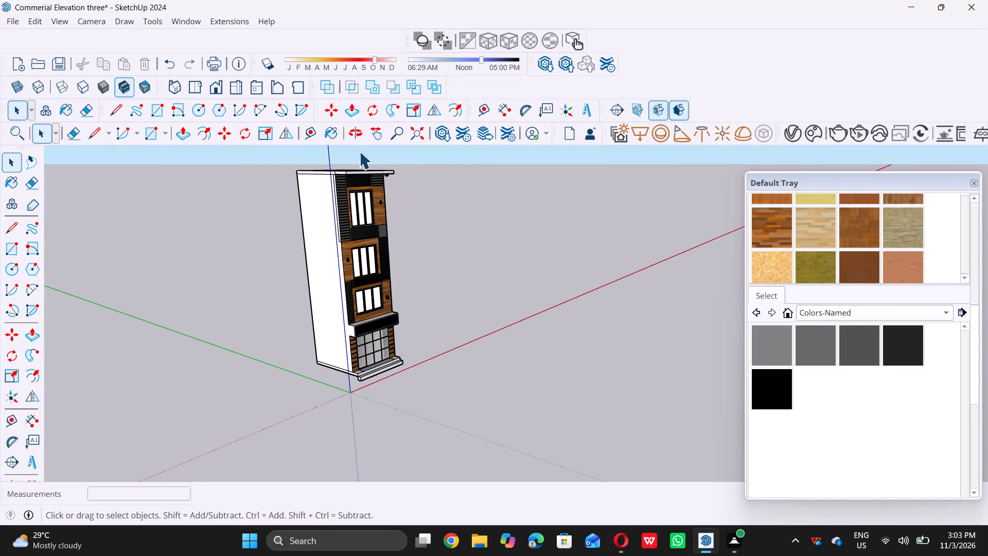
scroll(358, 152, "up", 6)
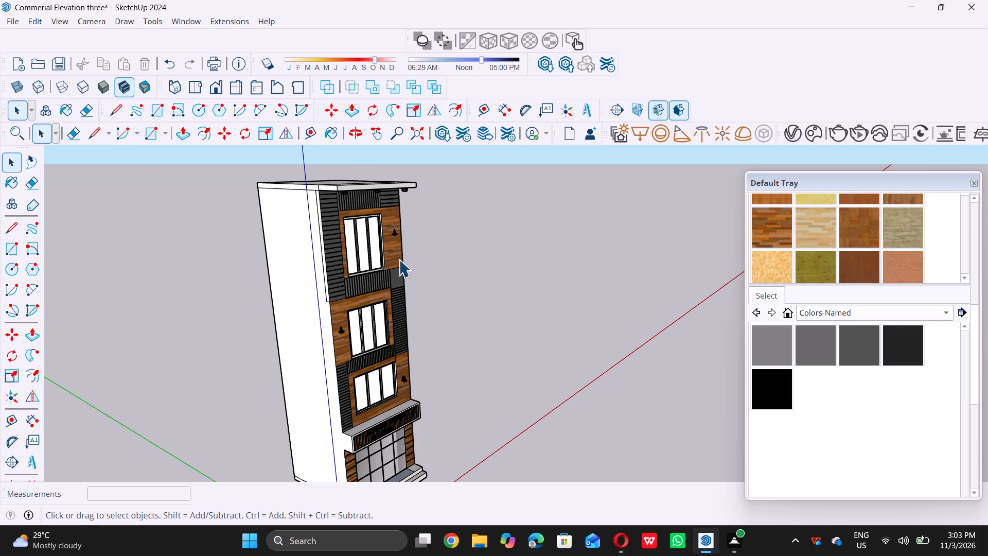
scroll(401, 259, "down", 11)
middle_click_drag(391, 345, 262, 308)
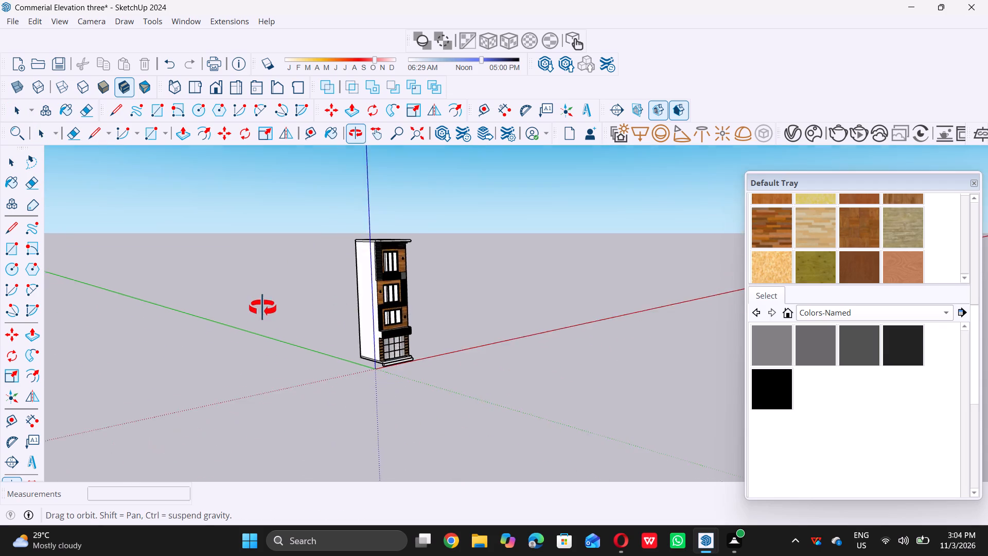
middle_click_drag(262, 308, 240, 306)
scroll(374, 304, "up", 12)
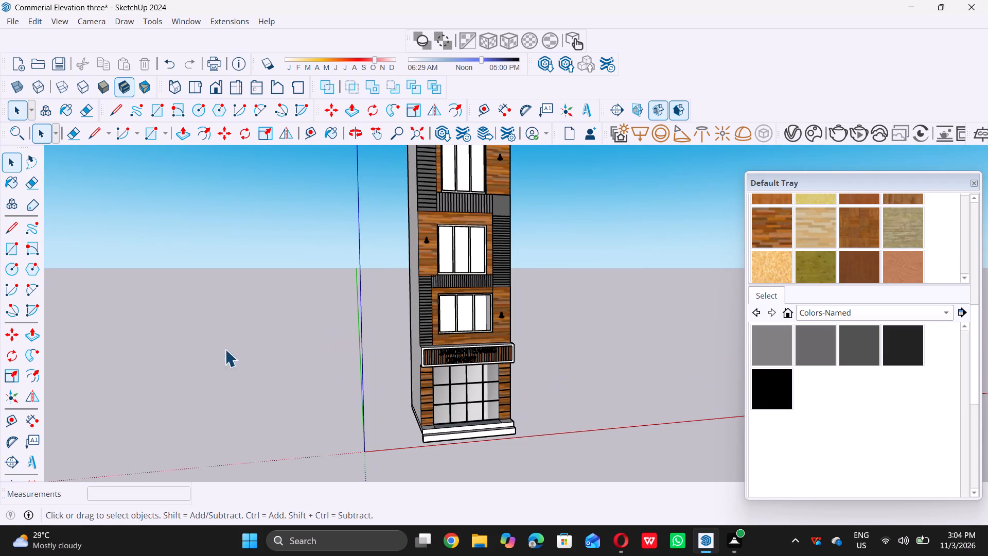
scroll(225, 349, "down", 7)
middle_click_drag(357, 290, 349, 289)
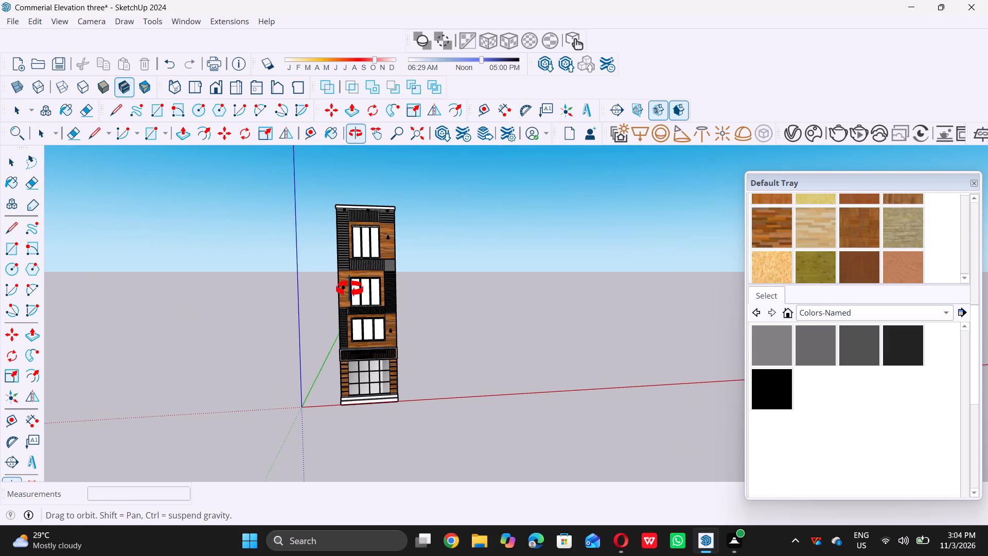
middle_click_drag(349, 289, 340, 287)
Set the V-Ray colour of the sphere light under the roof overhang's right end to pale pink, RGB 0.866, 0.768, 0.768.
scroll(367, 206, "up", 6)
scroll(426, 202, "up", 2)
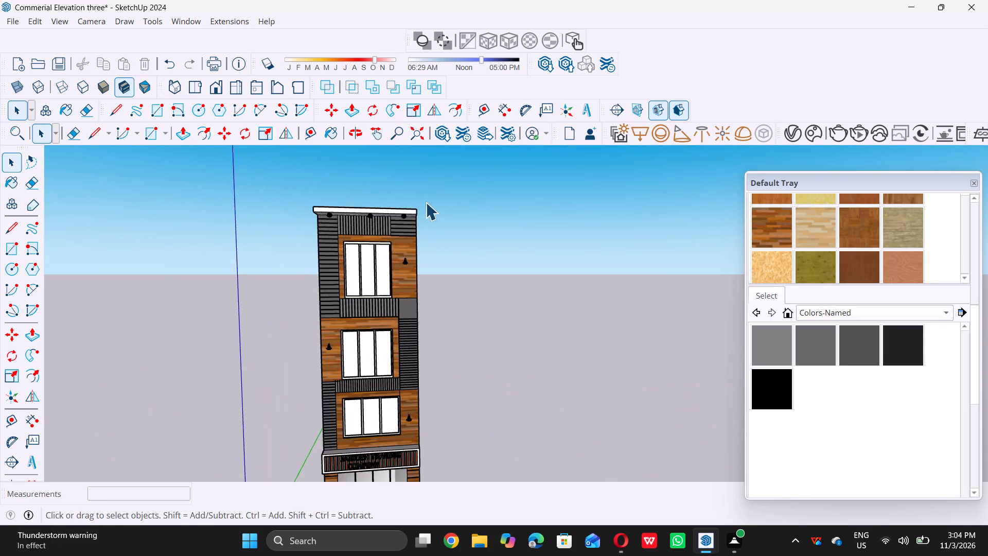
scroll(426, 202, "up", 7)
scroll(381, 230, "up", 14)
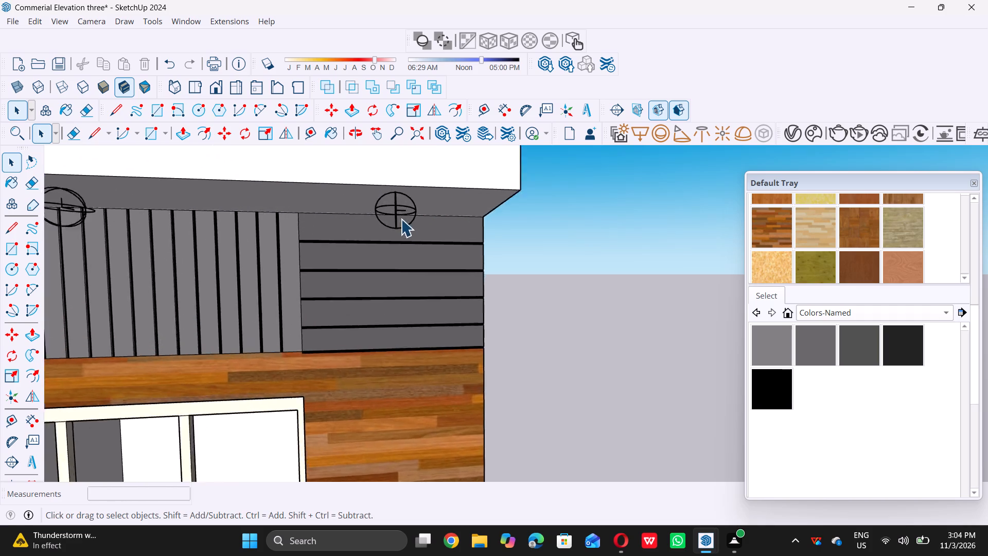
scroll(401, 219, "up", 3)
left_click(431, 195)
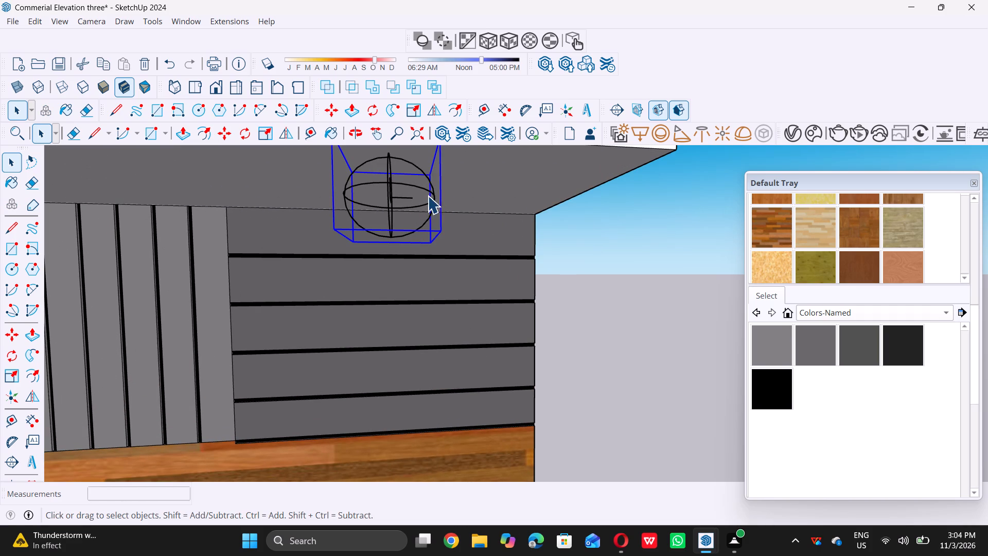
left_click(788, 129)
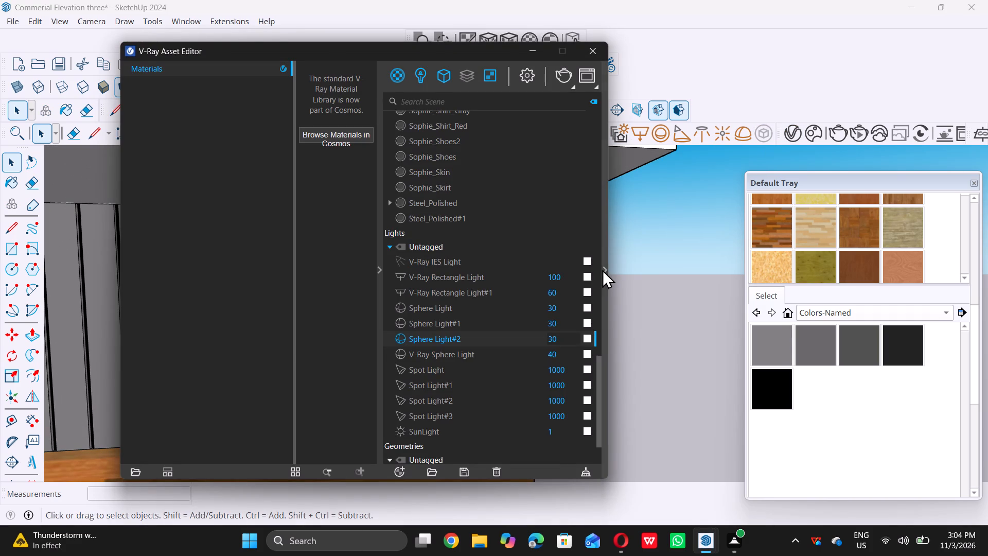
double_click(605, 267)
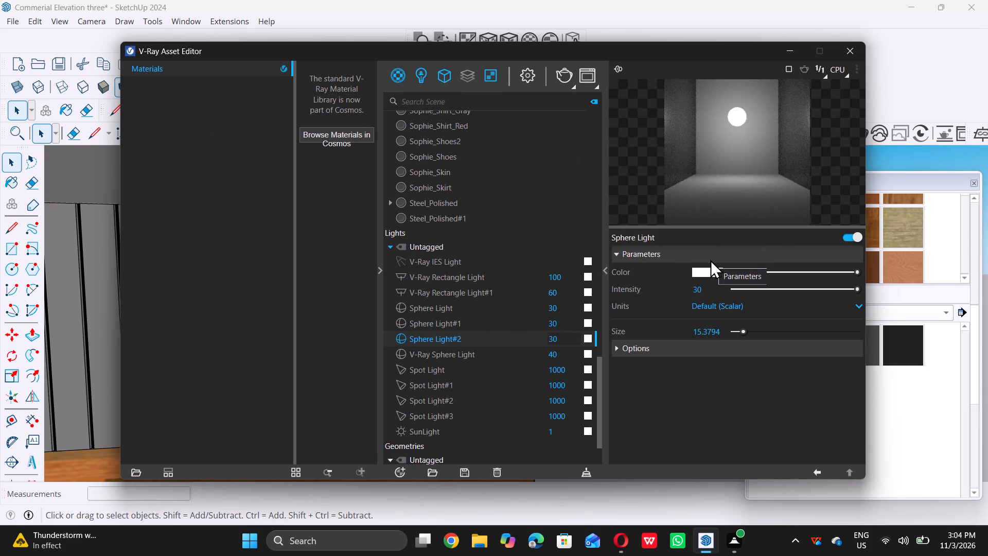
left_click(696, 269)
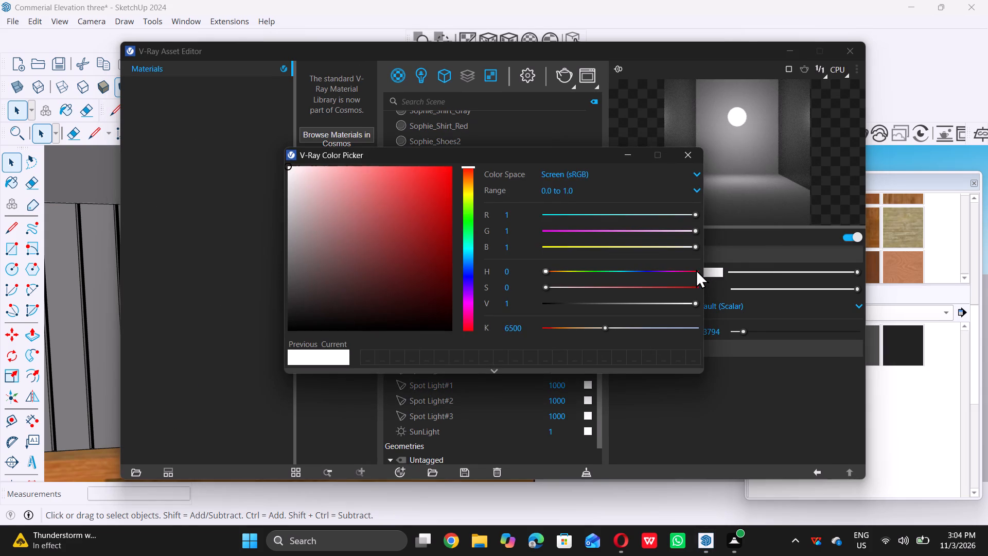
triple_click(336, 180)
left_click(336, 180)
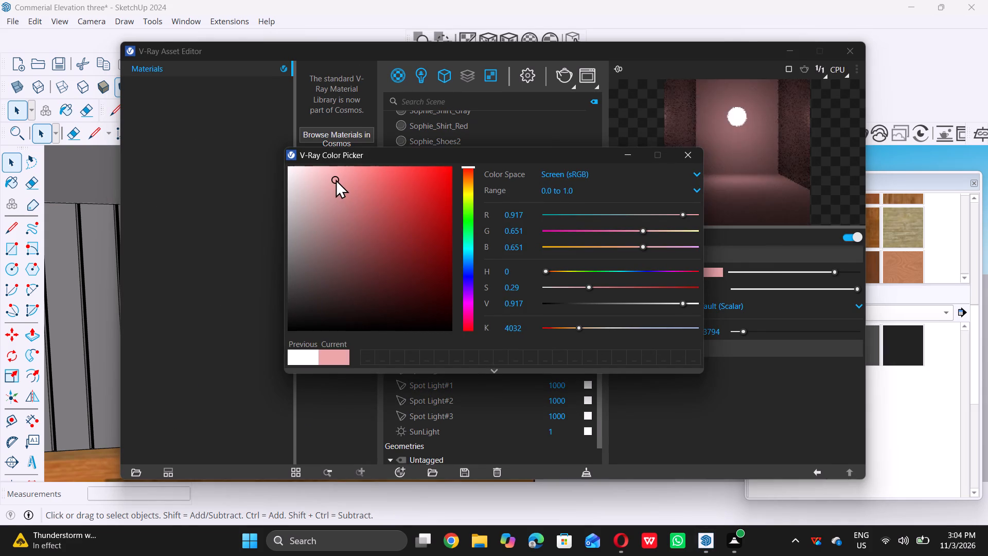
triple_click(321, 175)
double_click(321, 175)
triple_click(307, 181)
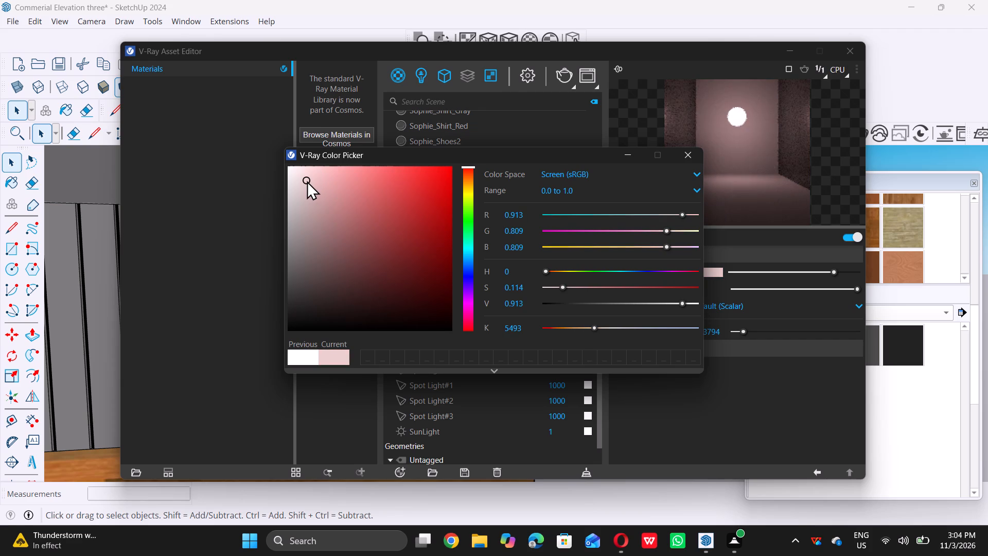
triple_click(307, 188)
left_click(307, 188)
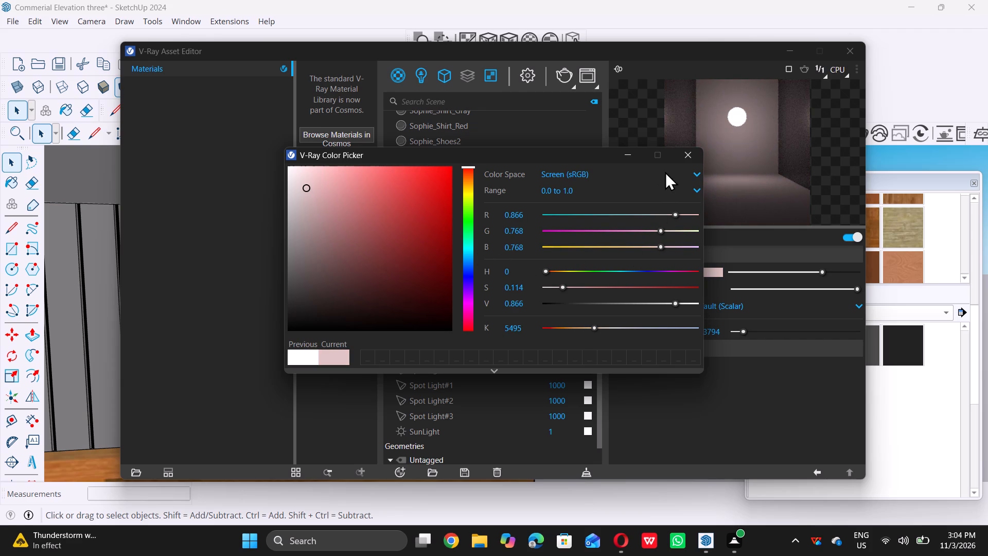
double_click(627, 155)
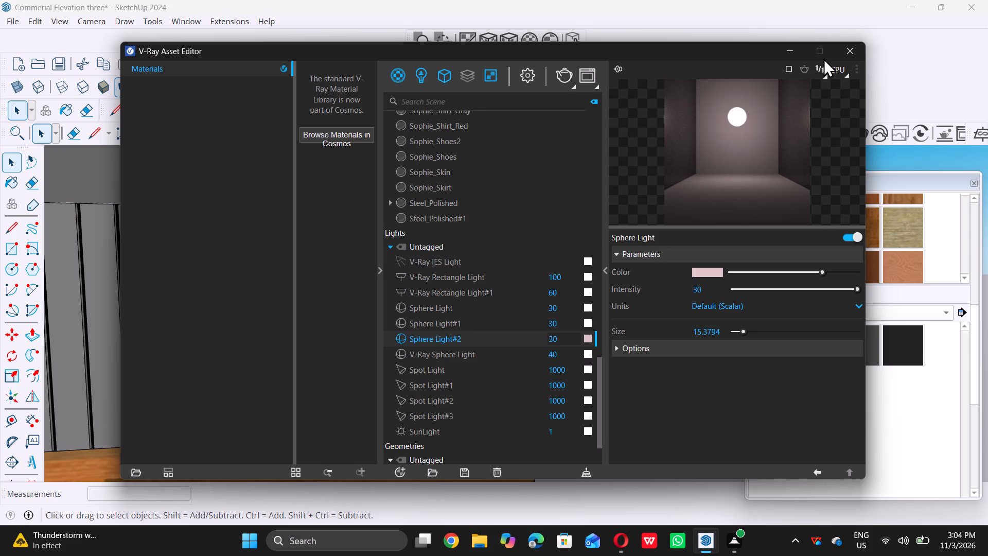
left_click(787, 46)
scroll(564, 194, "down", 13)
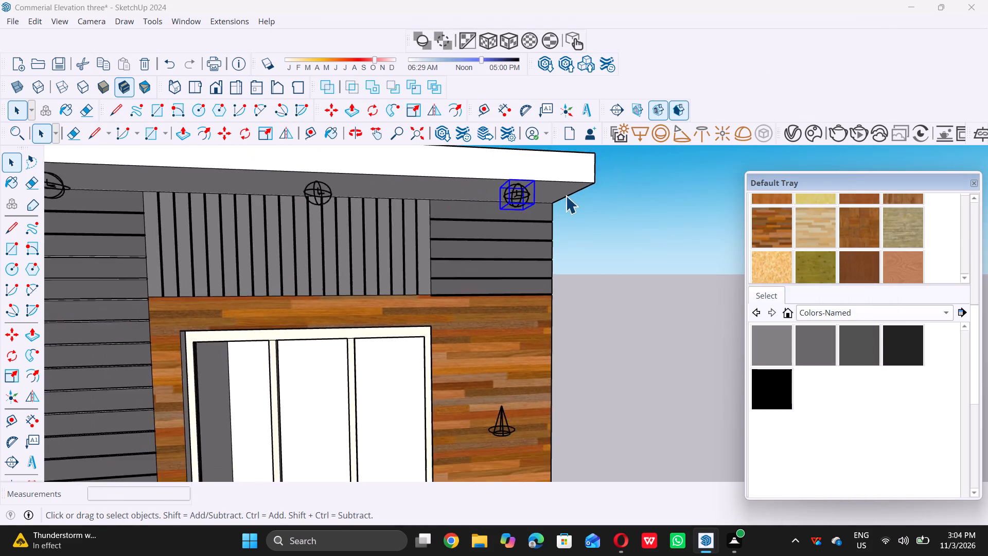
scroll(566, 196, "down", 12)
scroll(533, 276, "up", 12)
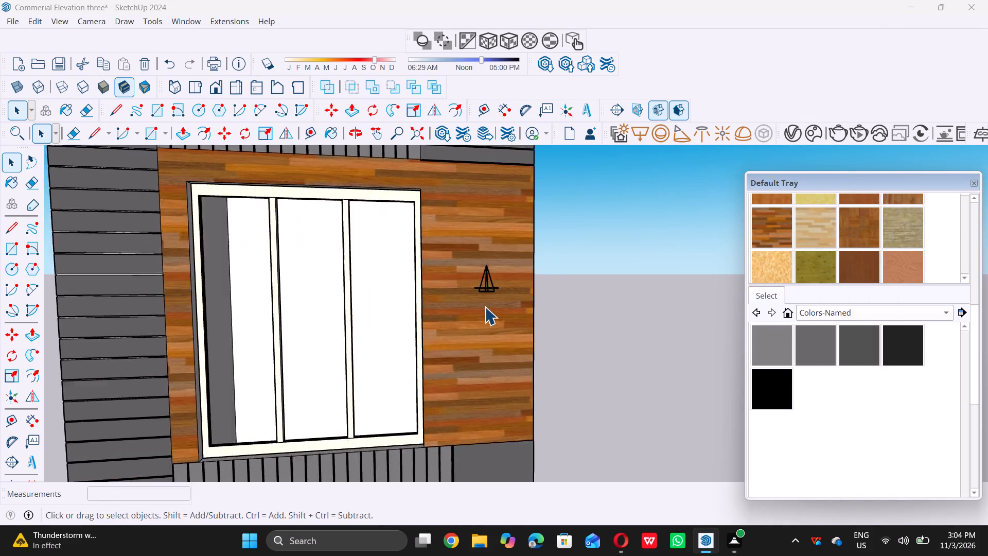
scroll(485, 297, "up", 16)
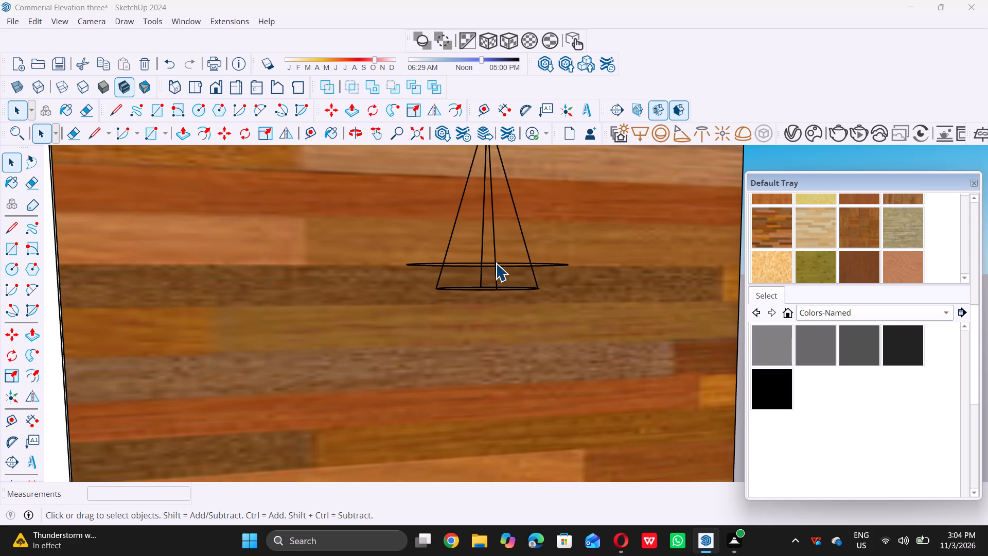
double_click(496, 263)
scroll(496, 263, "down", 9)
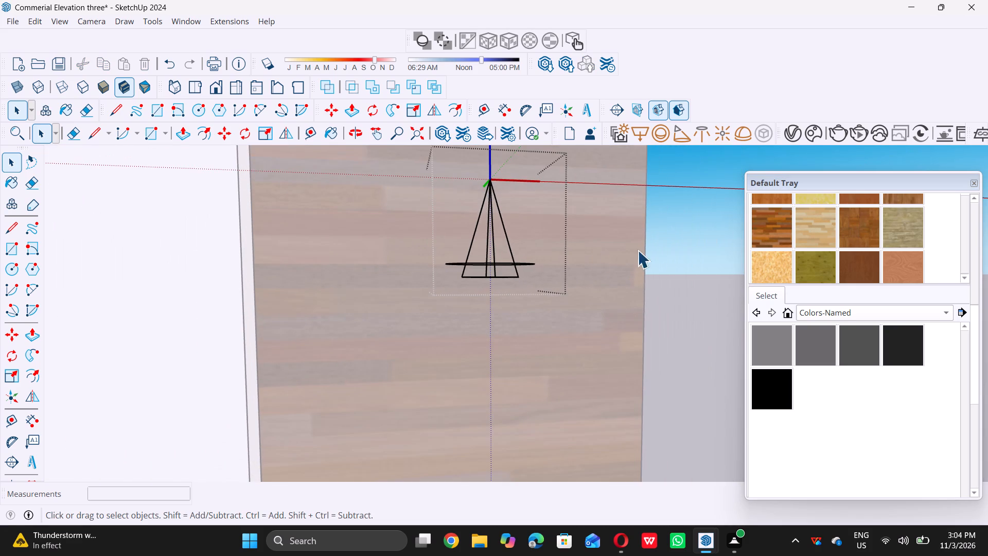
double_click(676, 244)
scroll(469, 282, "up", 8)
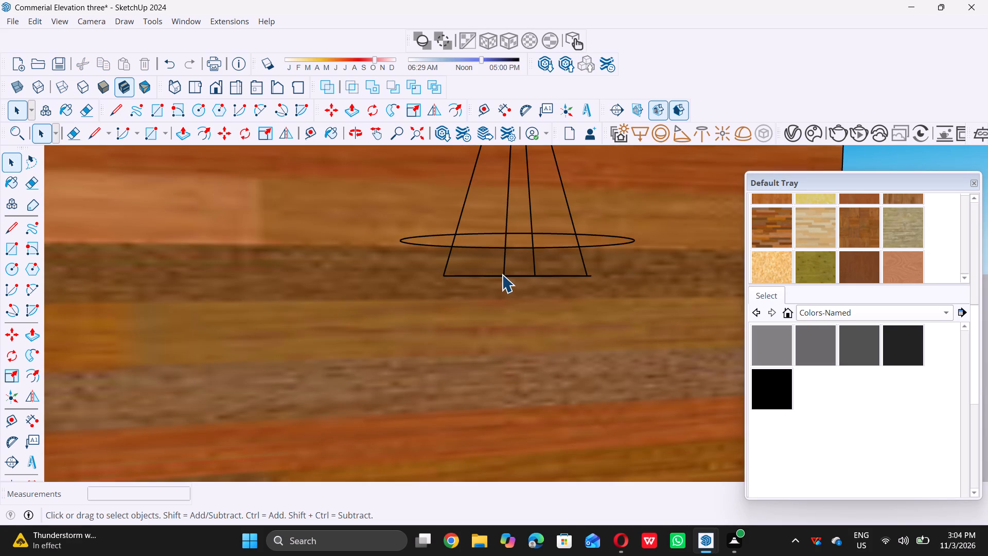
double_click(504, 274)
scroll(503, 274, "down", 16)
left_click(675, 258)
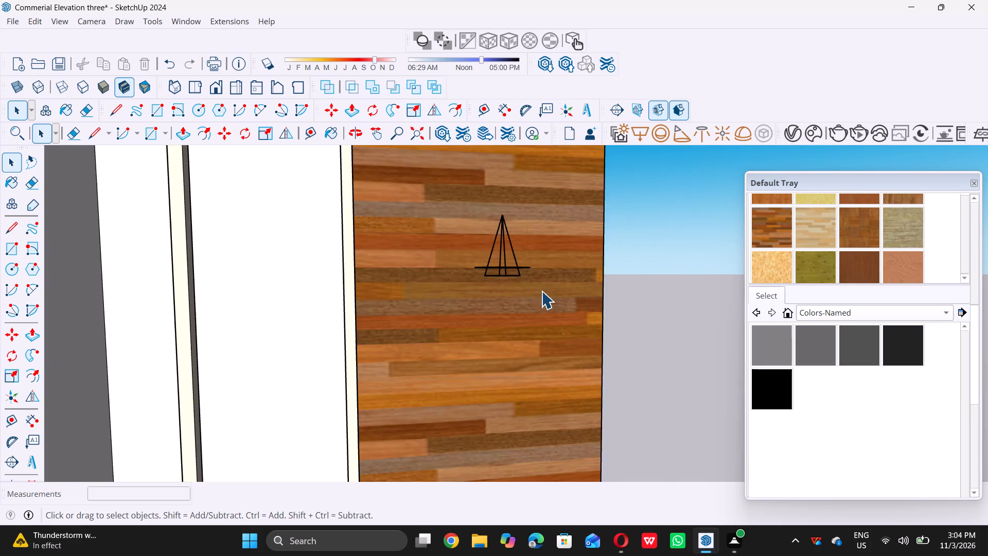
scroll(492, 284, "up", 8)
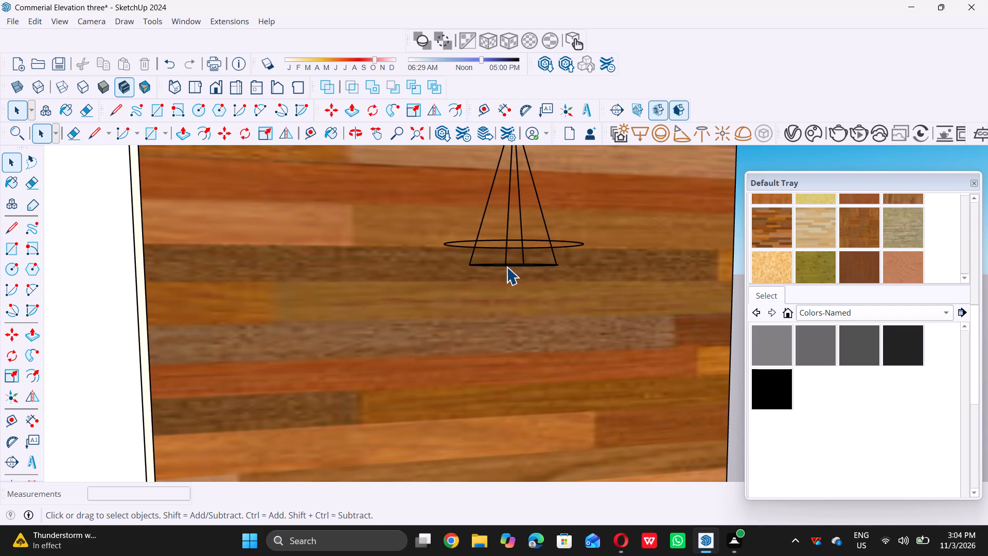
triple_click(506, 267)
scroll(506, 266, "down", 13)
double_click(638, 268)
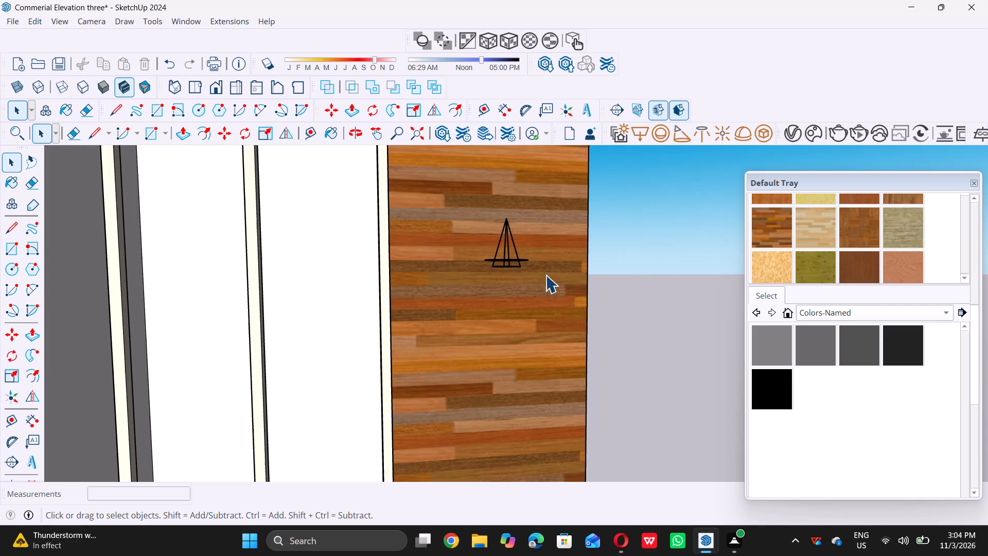
Set the colour of the spot light on the wood wall beside the top-floor window to pale greyish pink, RGB 0.835, 0.799, 0.806.
scroll(521, 275, "up", 5)
left_click(507, 263)
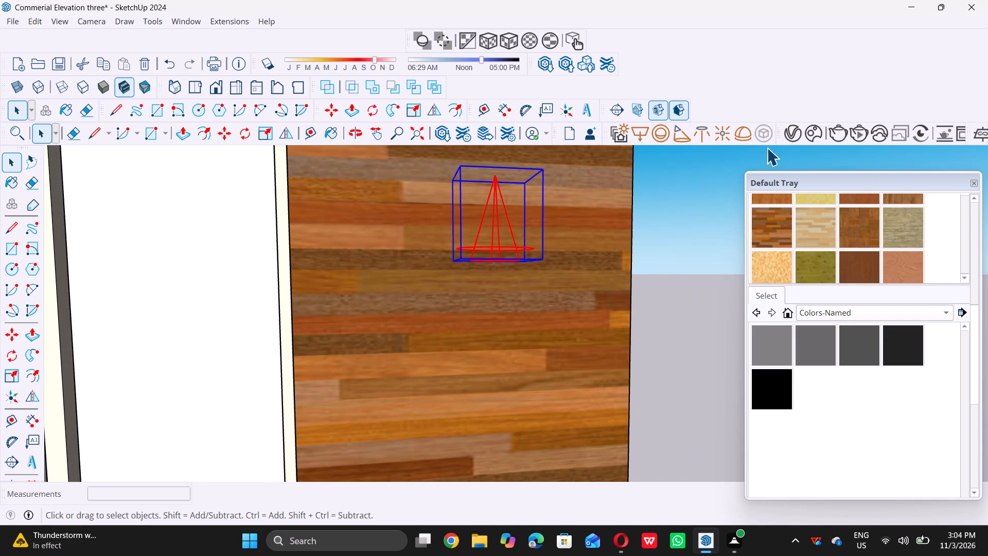
double_click(797, 134)
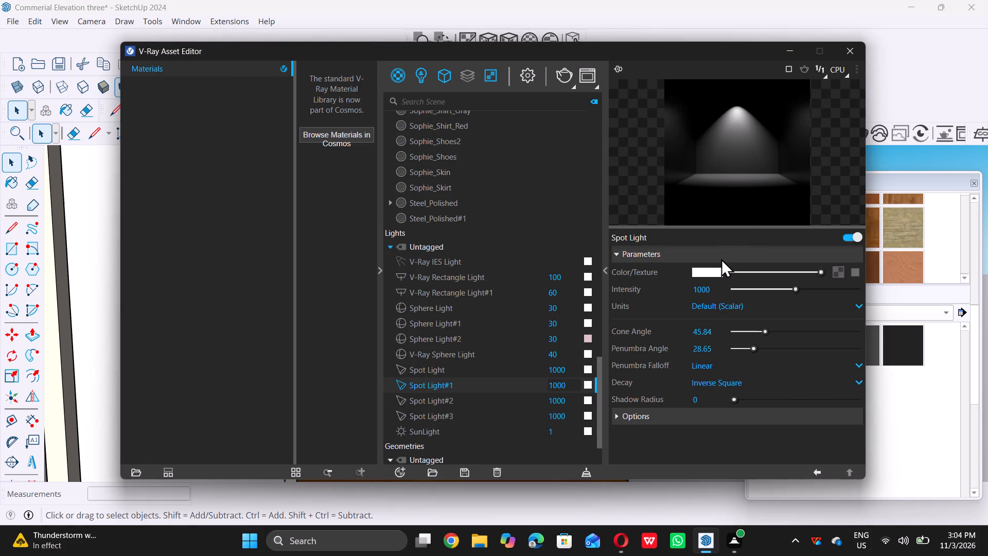
double_click(702, 271)
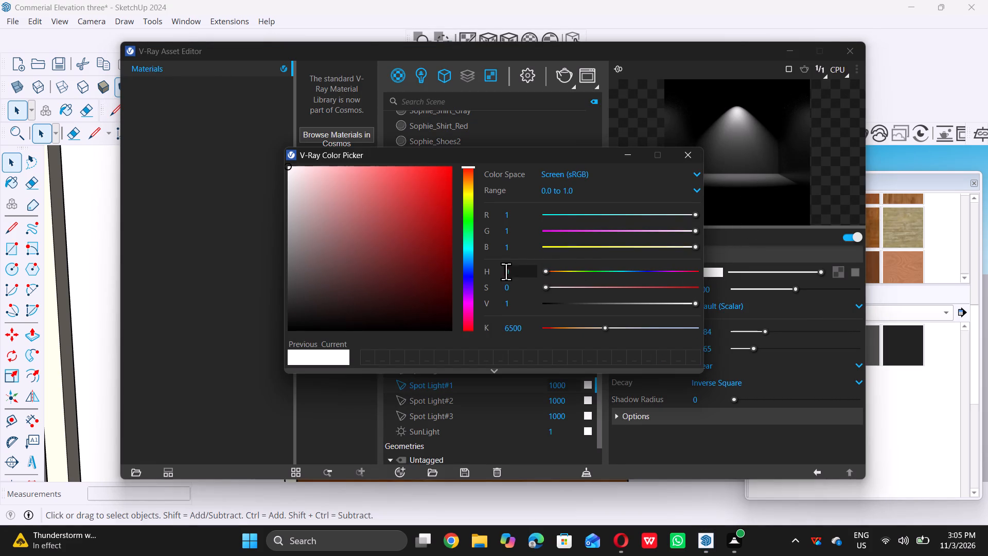
triple_click(467, 325)
triple_click(319, 212)
left_click(320, 211)
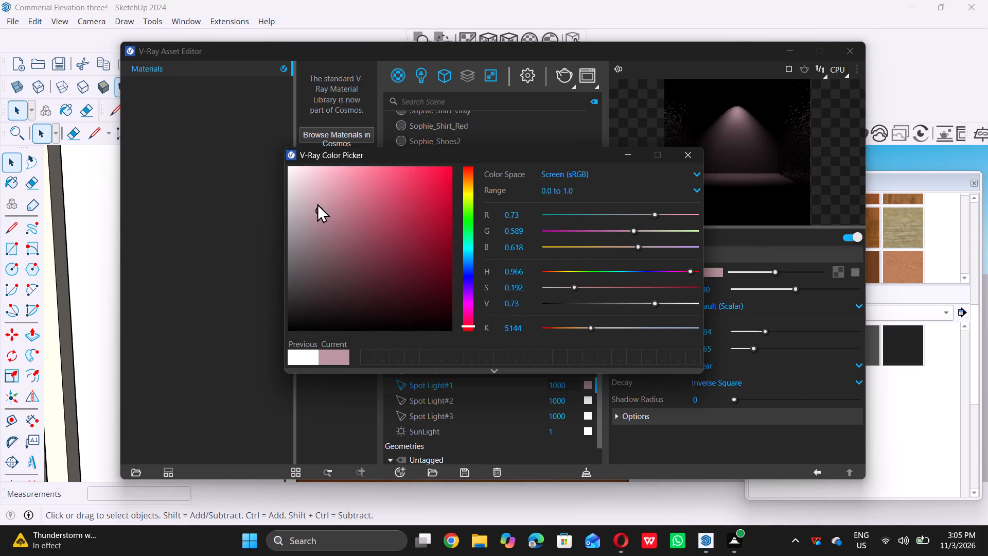
triple_click(305, 186)
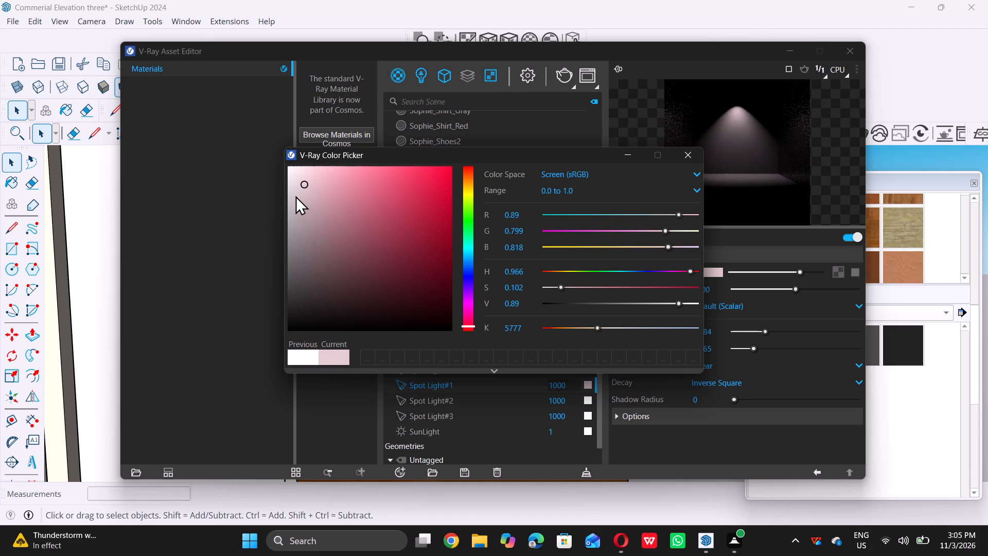
triple_click(295, 194)
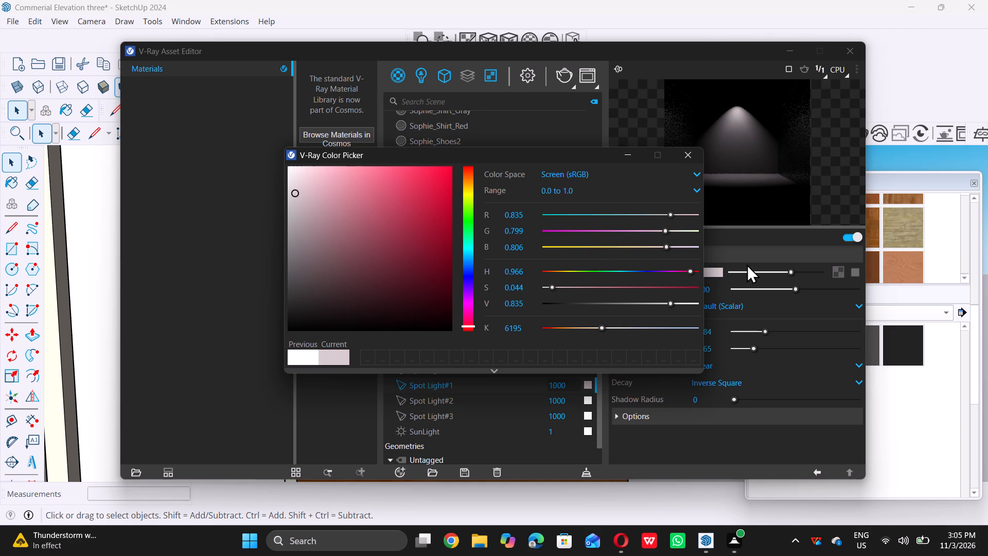
double_click(626, 152)
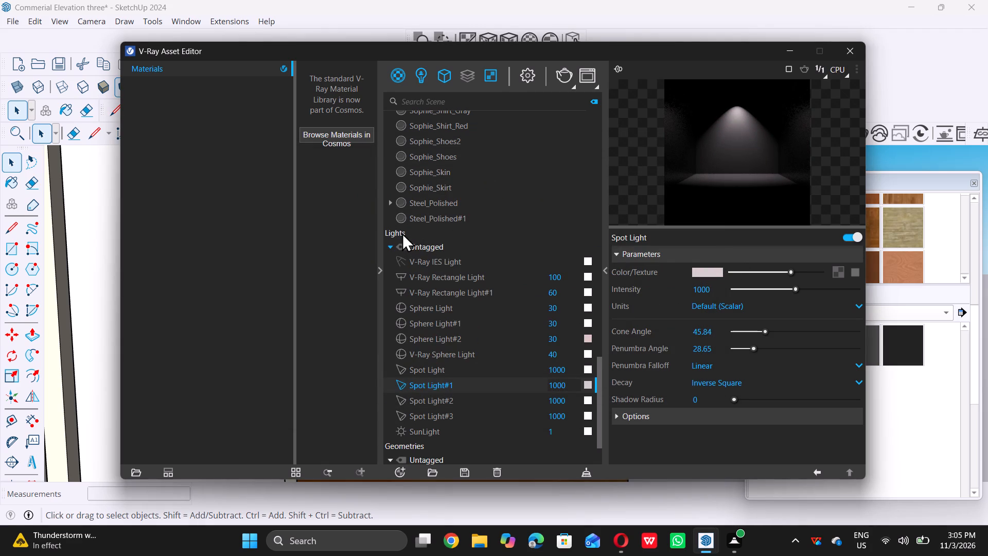
Set the V-Ray render quality to Medium+.
triple_click(527, 73)
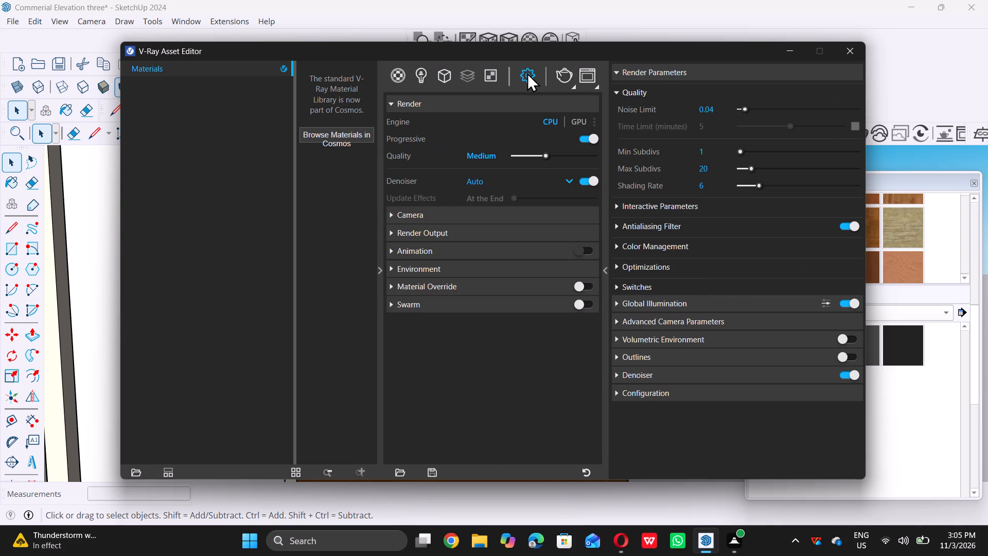
double_click(558, 152)
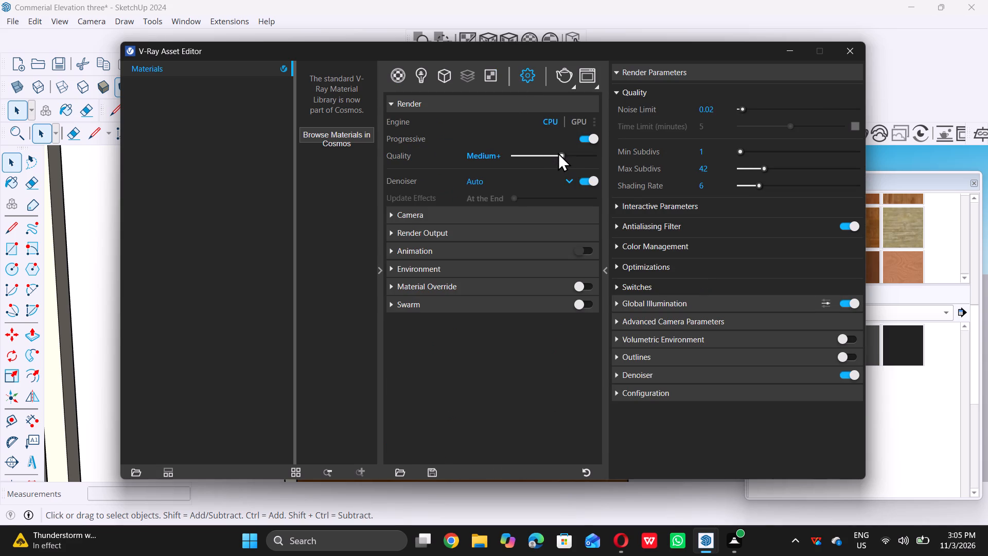
left_click(569, 153)
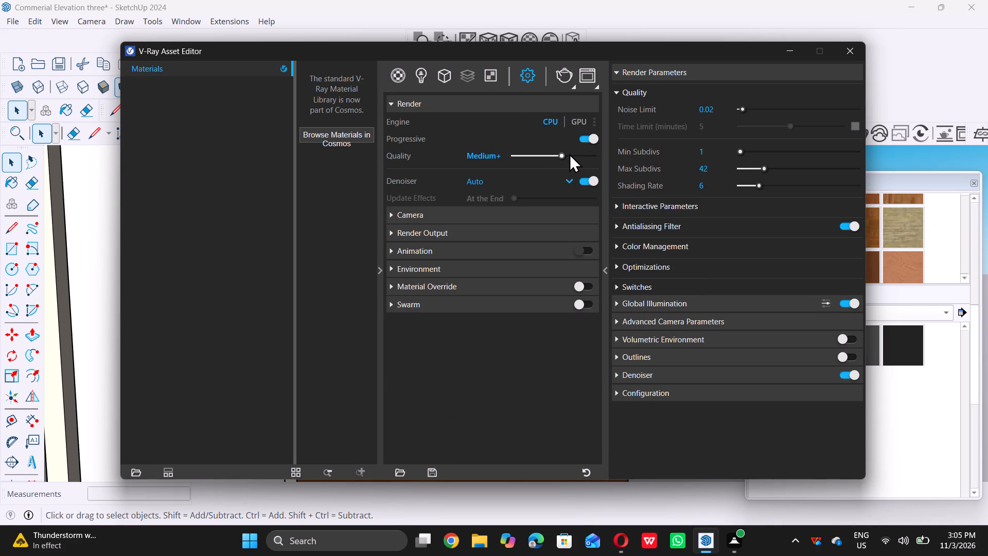
double_click(569, 153)
Enable Safe Frame in the V-Ray render output settings.
triple_click(391, 231)
triple_click(585, 249)
double_click(587, 248)
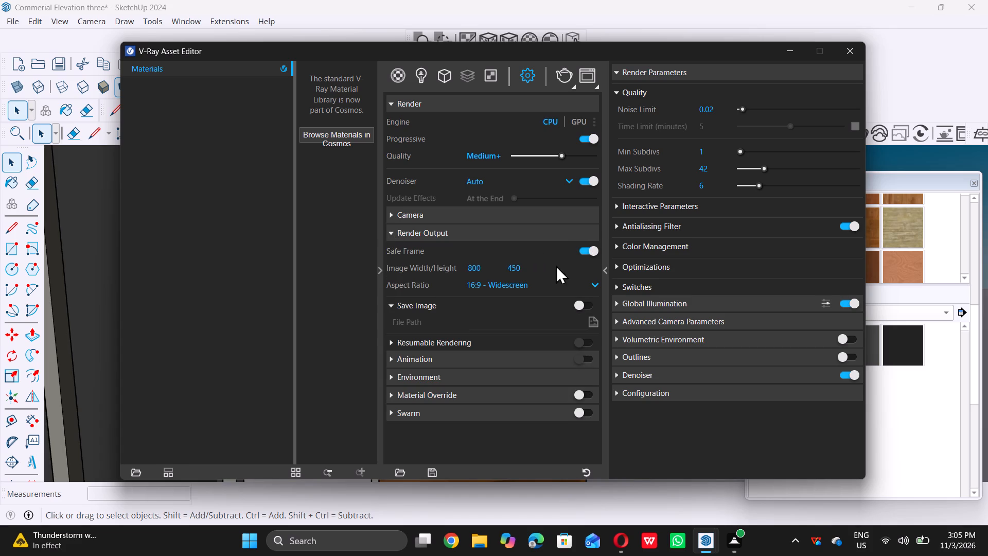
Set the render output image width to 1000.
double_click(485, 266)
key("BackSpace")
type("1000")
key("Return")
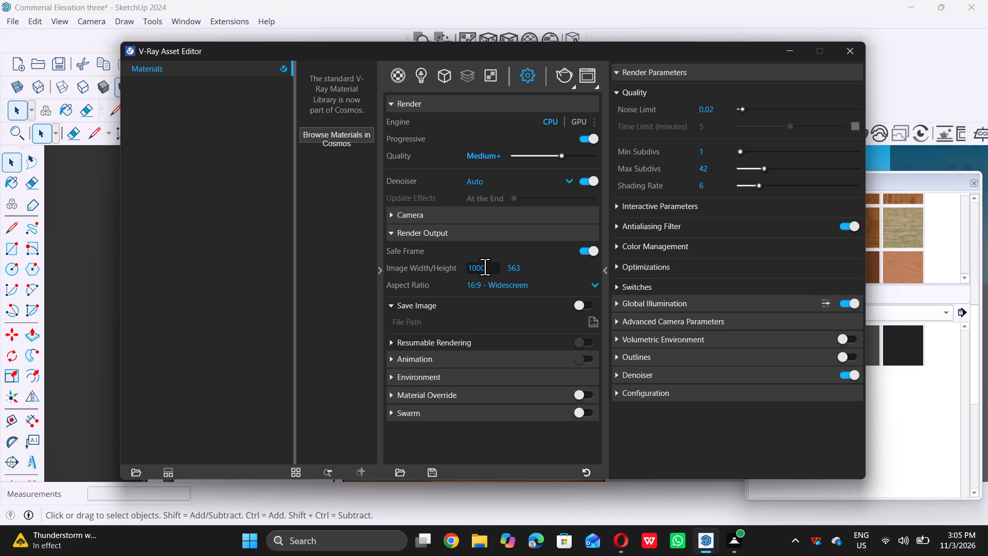
Set the render output image height to 800 with the 16:9 widescreen aspect ratio.
triple_click(524, 260)
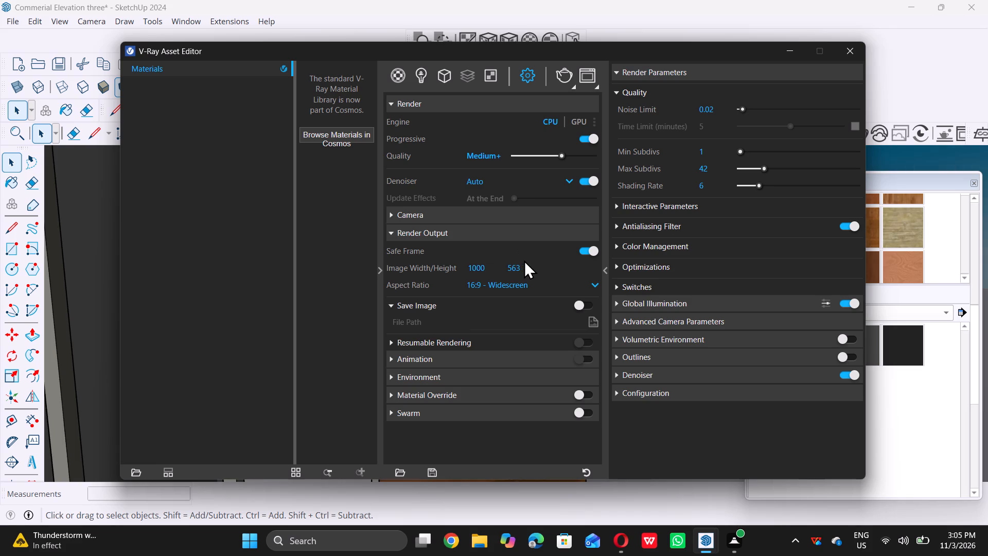
double_click(524, 267)
triple_click(530, 267)
key("BackSpace")
key("BackSpace")
key("BackSpace")
type("8000")
key("BackSpace")
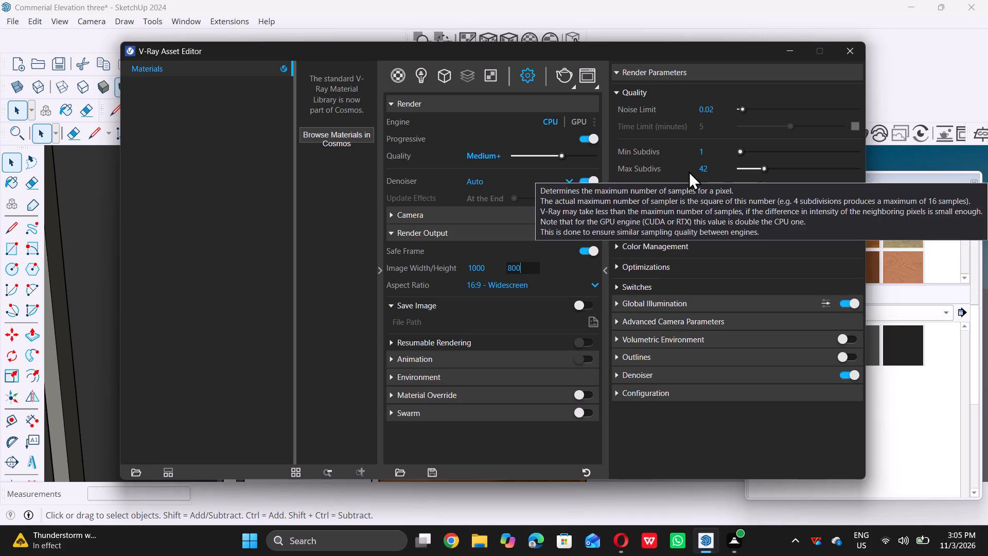
Set the render quality's noise limit to 0.04.
triple_click(721, 107)
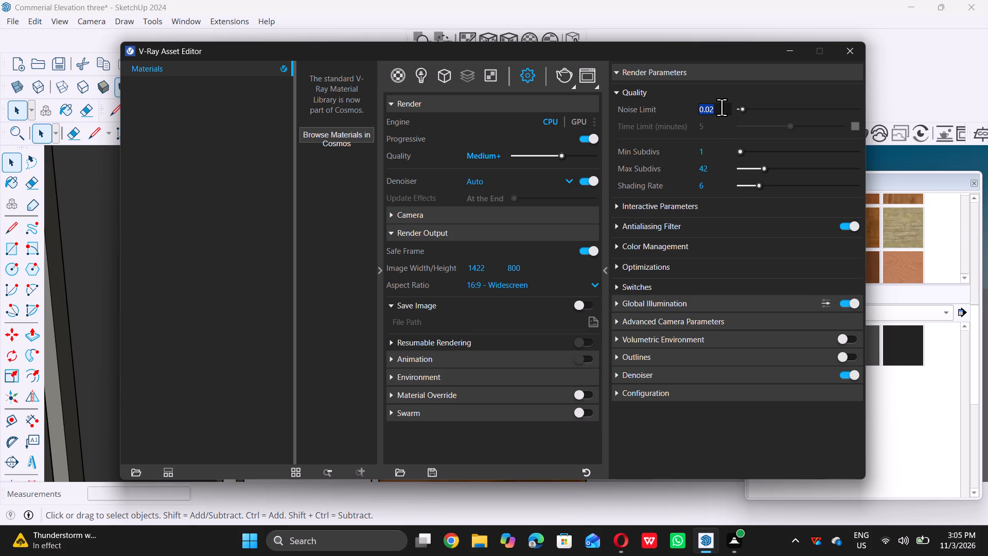
key("BackSpace")
type("0.06")
key("BackSpace")
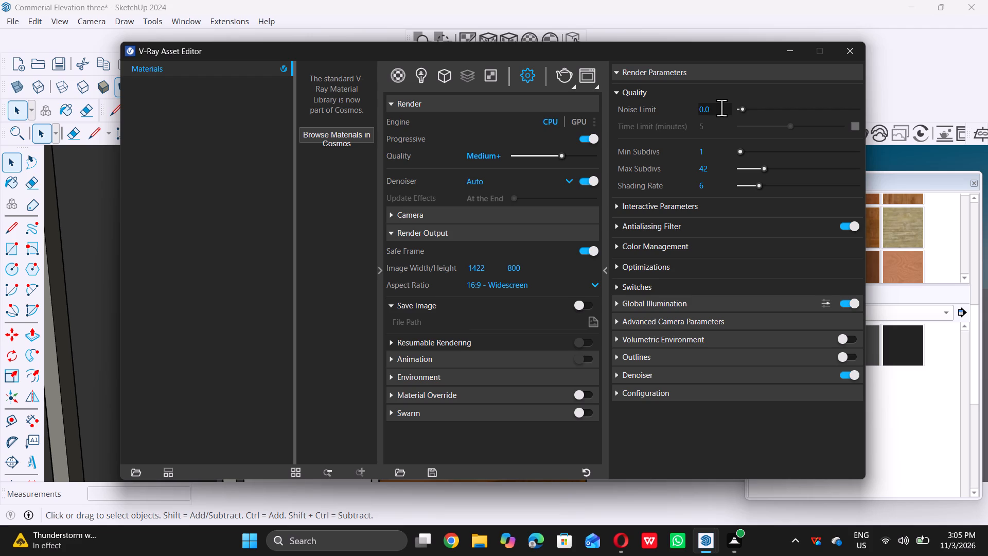
key("4")
Set the global illumination primary rays to Irradiance map and put the asset editor away.
double_click(617, 304)
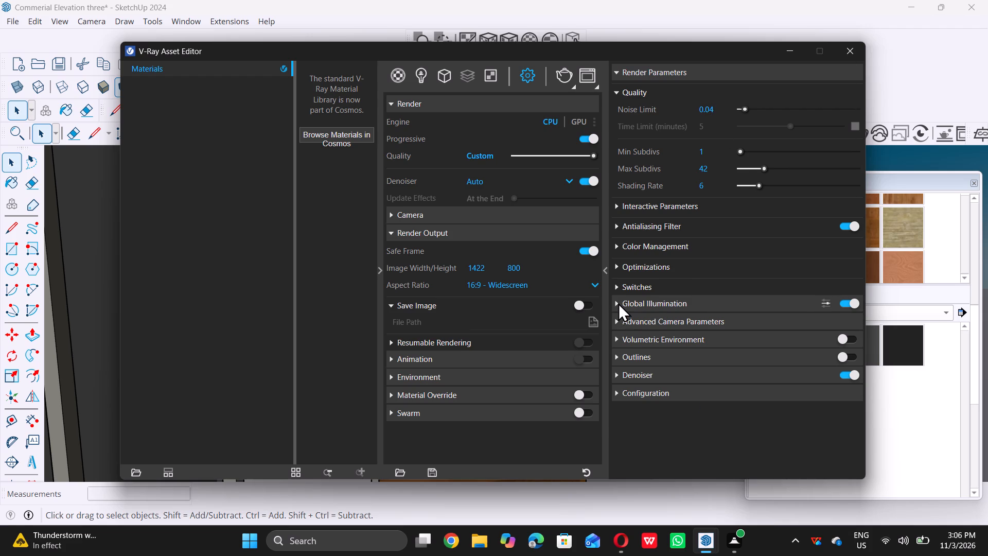
left_click(618, 303)
double_click(706, 320)
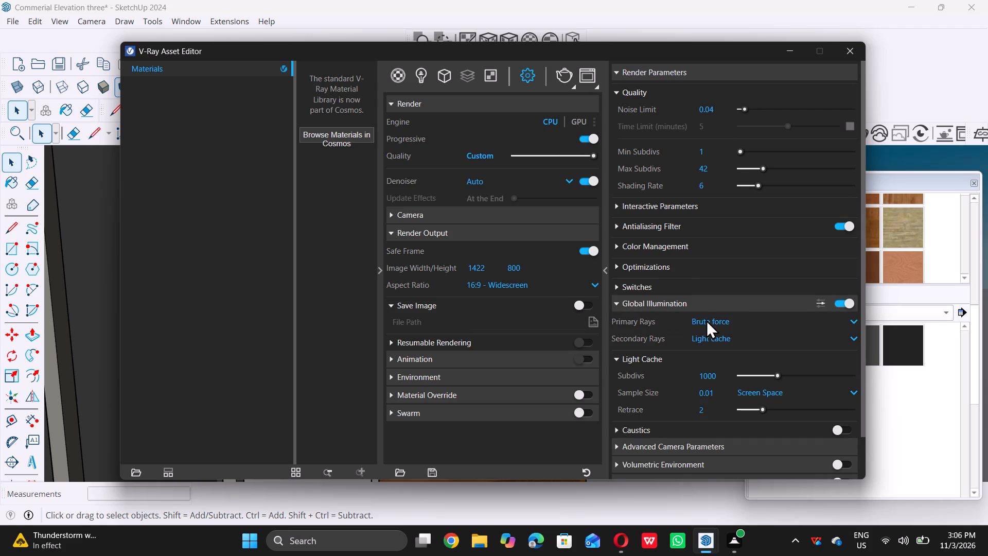
double_click(706, 319)
double_click(706, 319)
double_click(706, 319)
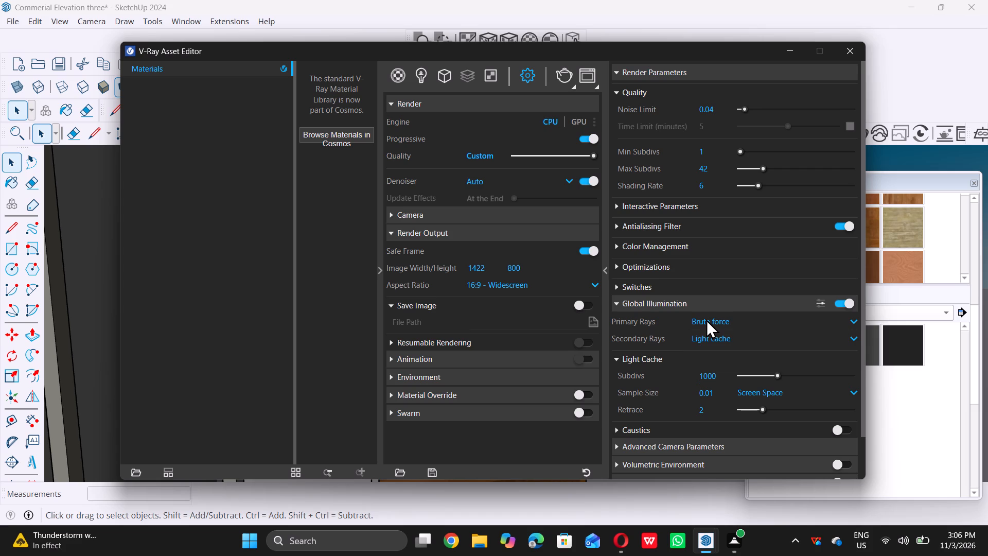
left_click(706, 319)
double_click(719, 336)
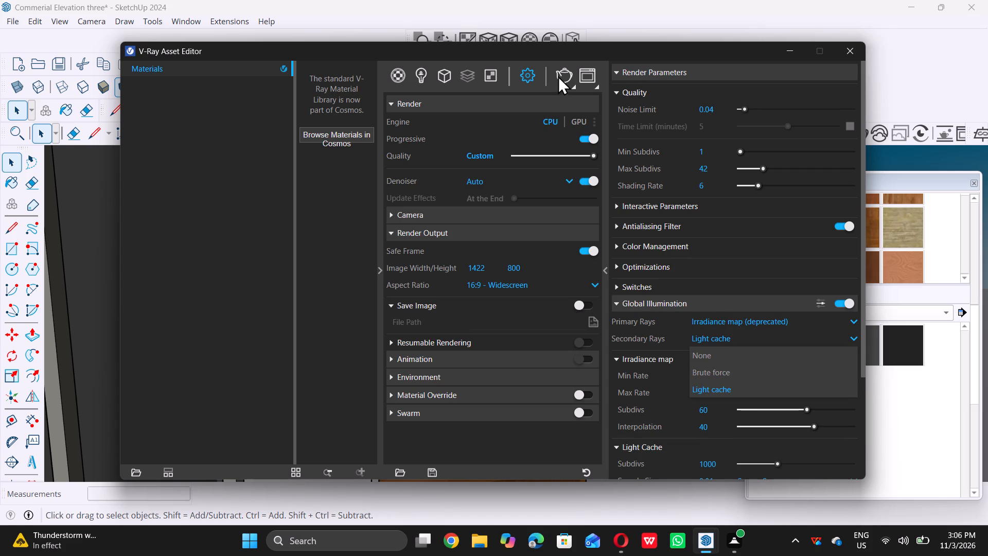
double_click(789, 47)
Start a V-Ray render of the building's full-height front facade and put the render windows away.
scroll(516, 242, "down", 20)
scroll(516, 242, "down", 5)
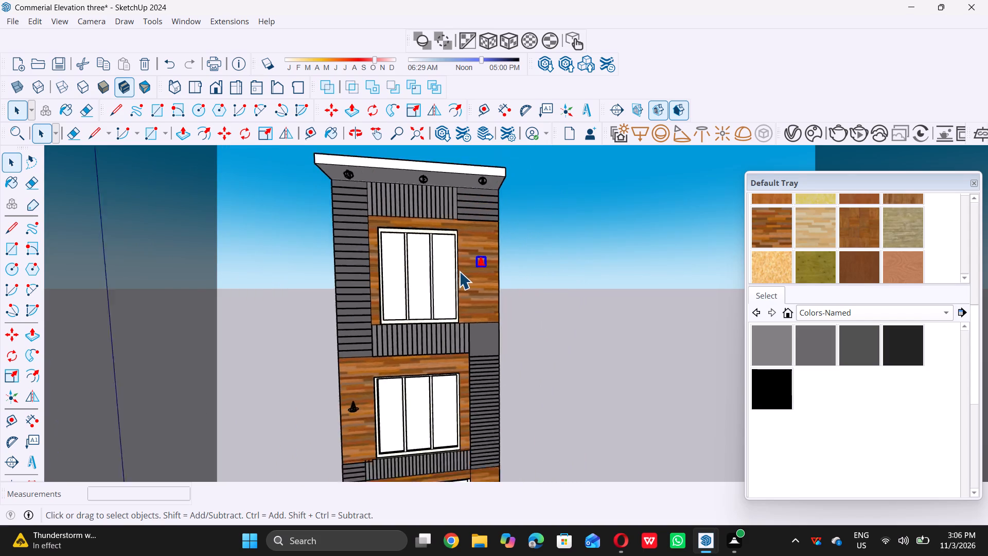
scroll(459, 271, "down", 10)
middle_click_drag(435, 317, 419, 298)
scroll(448, 316, "up", 6)
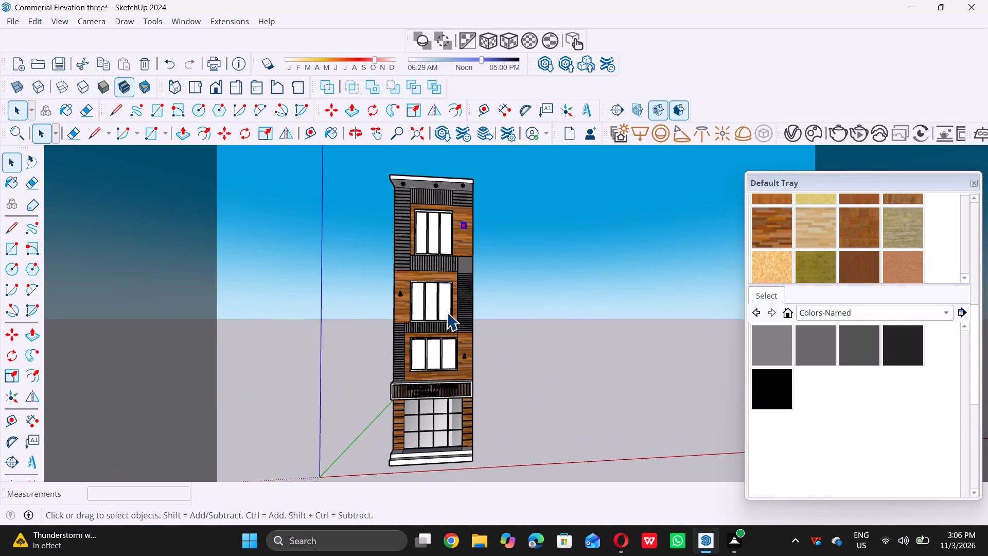
middle_click_drag(436, 338, 426, 329)
scroll(424, 324, "up", 1)
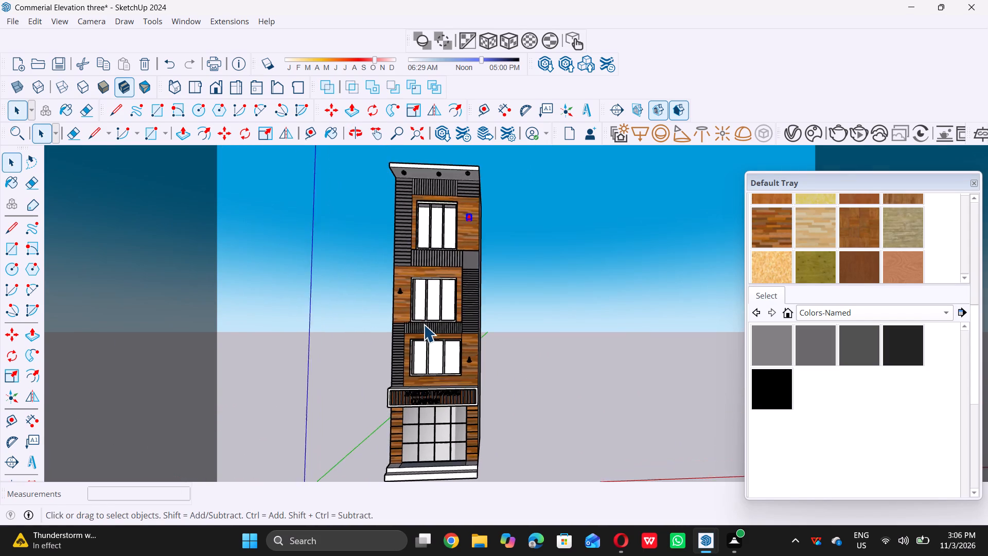
scroll(424, 324, "up", 1)
middle_click_drag(437, 285, 440, 299)
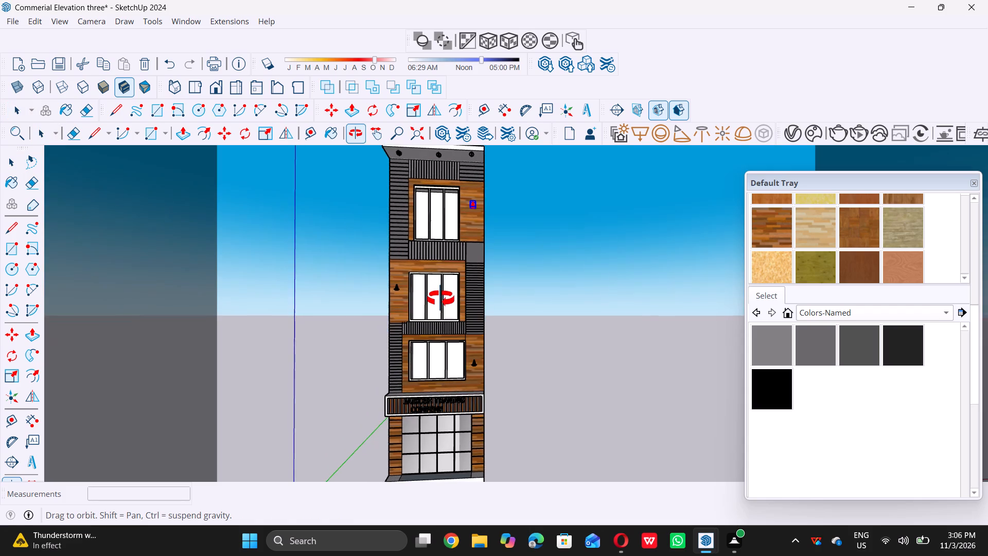
middle_click_drag(440, 299, 440, 302)
scroll(442, 306, "down", 4)
middle_click(445, 299)
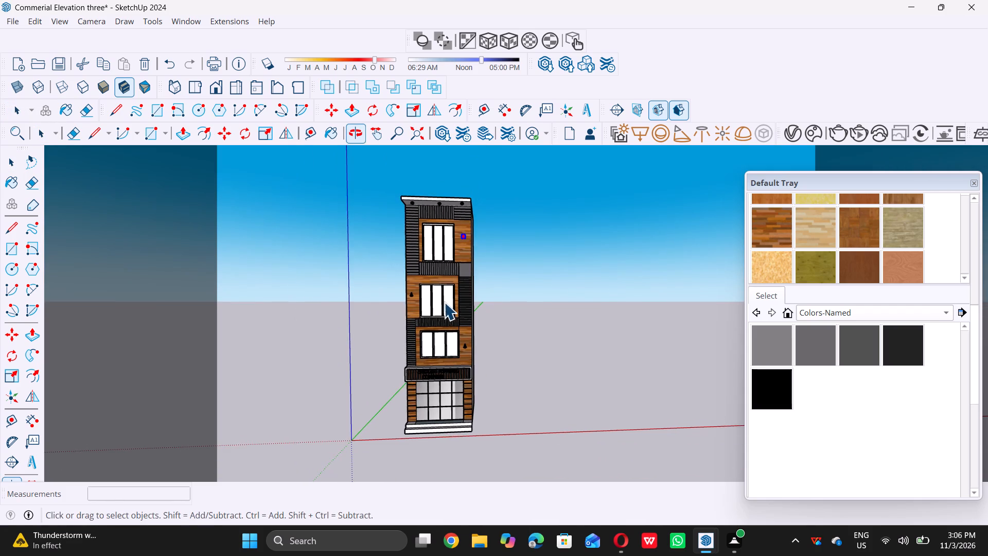
scroll(430, 309, "up", 3)
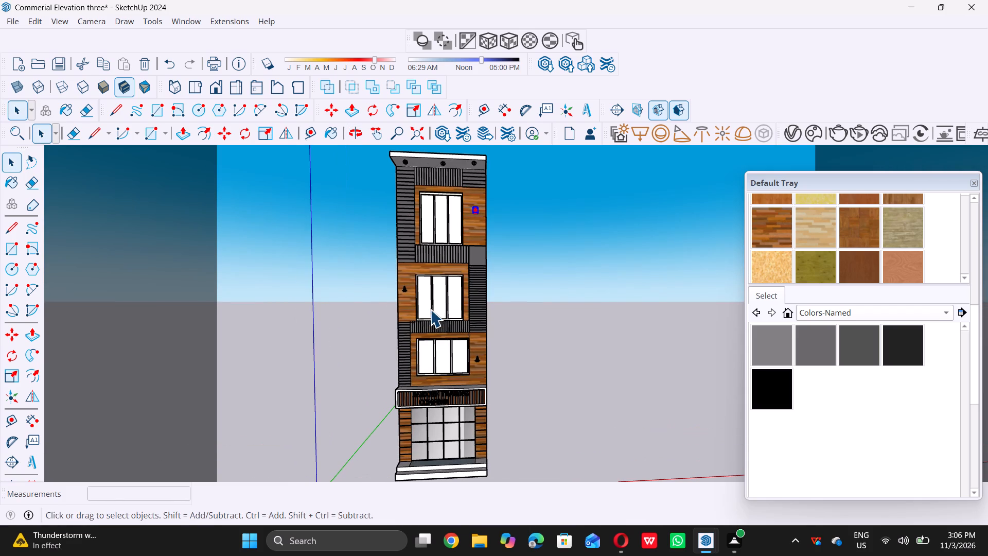
double_click(797, 133)
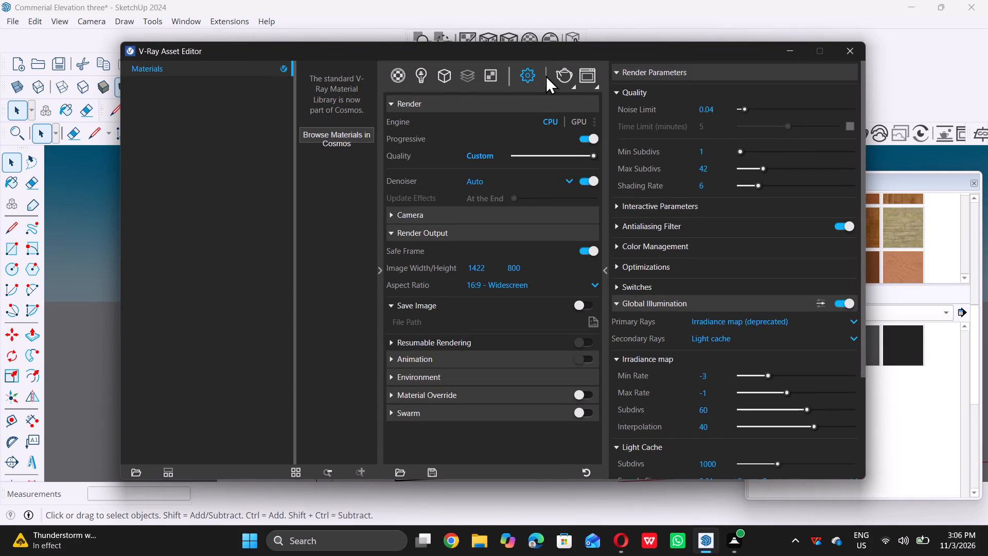
double_click(563, 73)
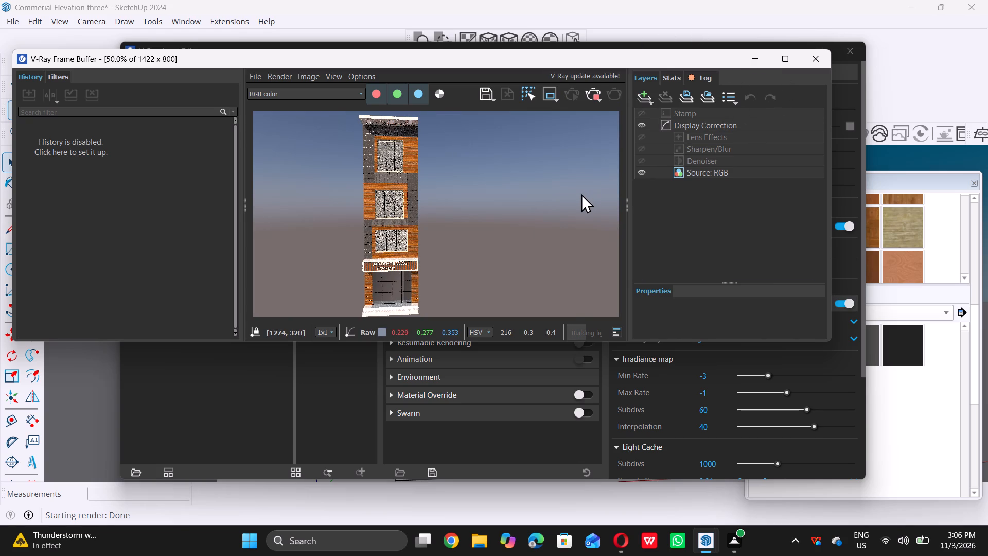
double_click(756, 57)
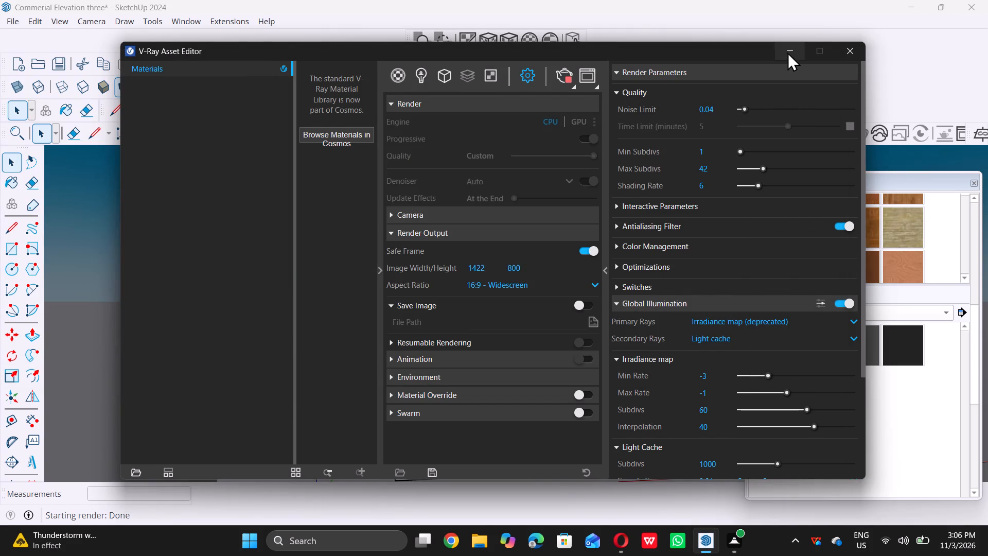
double_click(789, 50)
Save the commercial elevation model.
scroll(549, 224, "down", 8)
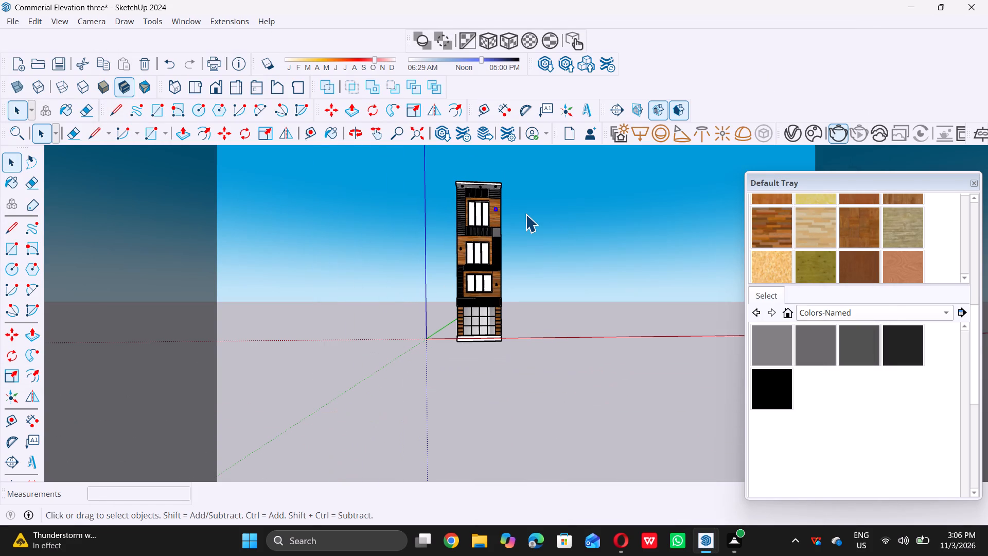
key("ctrl+s")
scroll(525, 214, "down", 1)
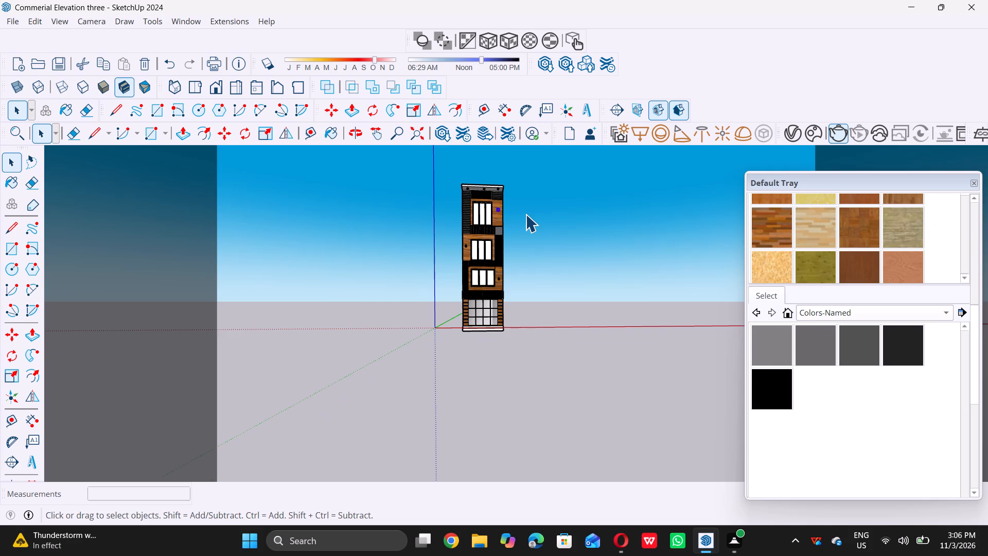
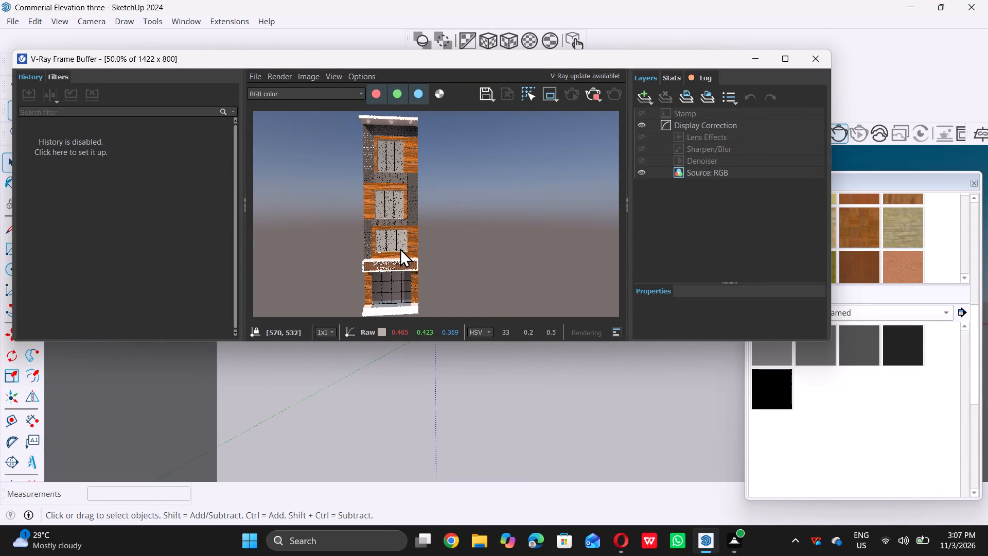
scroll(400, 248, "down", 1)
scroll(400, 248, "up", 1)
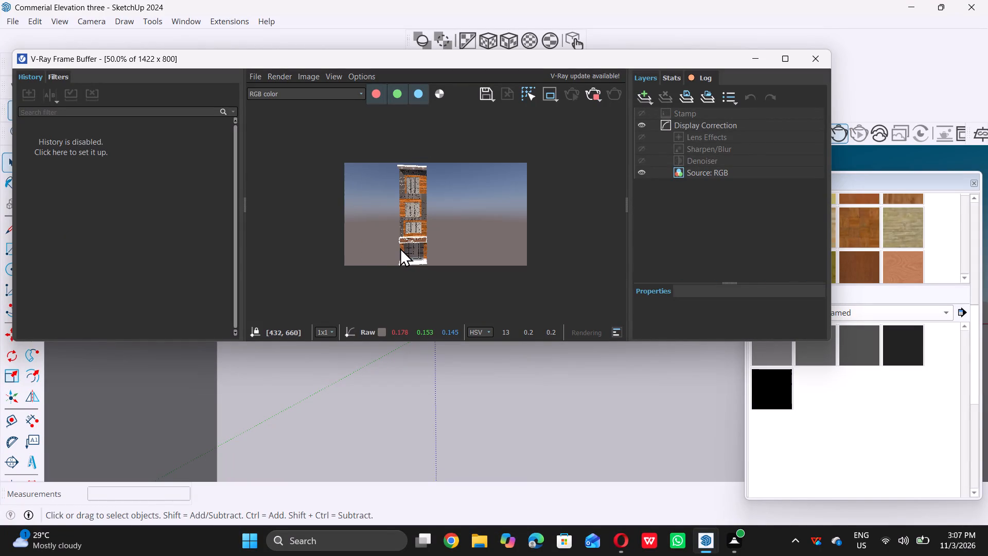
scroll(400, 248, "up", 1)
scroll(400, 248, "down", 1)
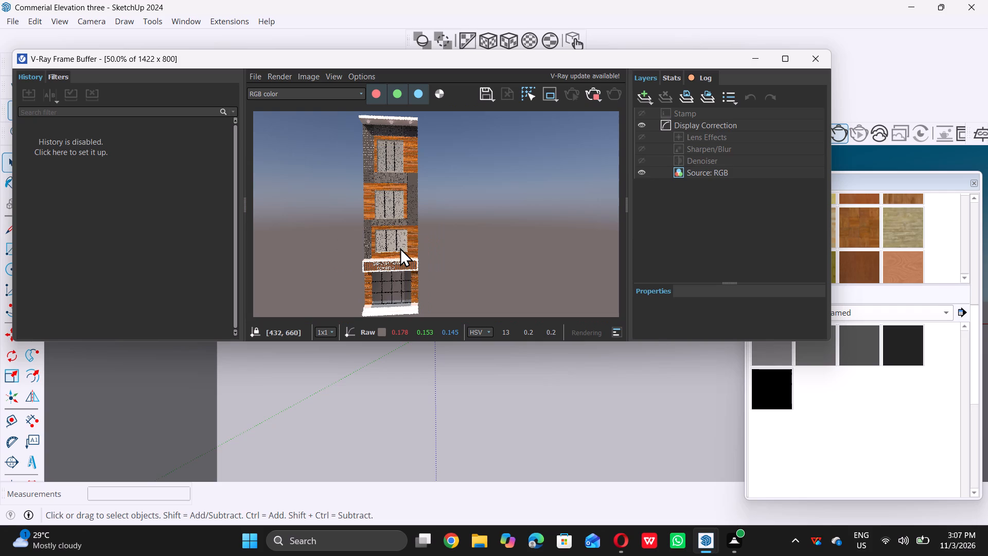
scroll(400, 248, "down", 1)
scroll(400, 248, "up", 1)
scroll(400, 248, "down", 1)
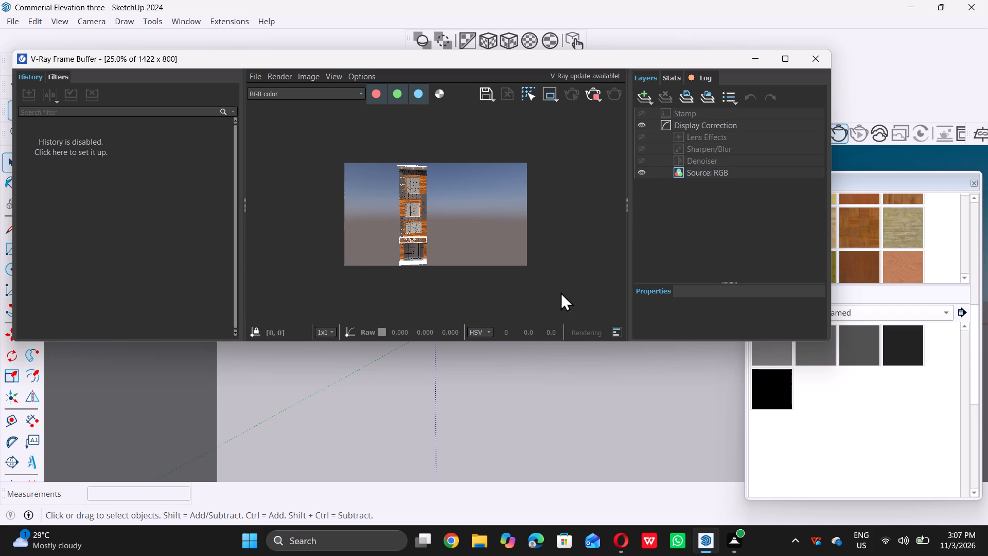
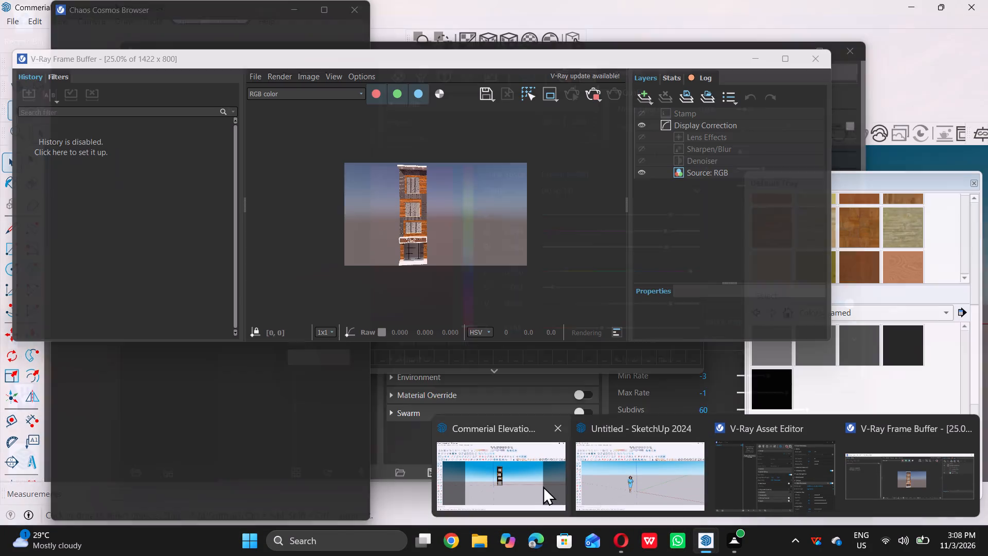
Return to the Commerial Elevation three model and minimize the V-Ray Frame Buffer to uncover the building in the viewport.
triple_click(541, 484)
left_click(541, 483)
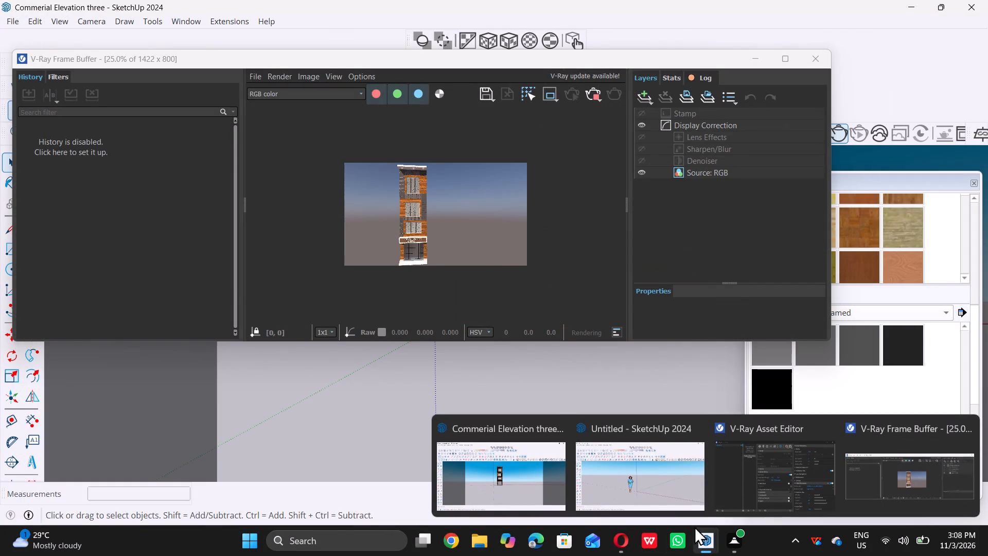
left_click(551, 495)
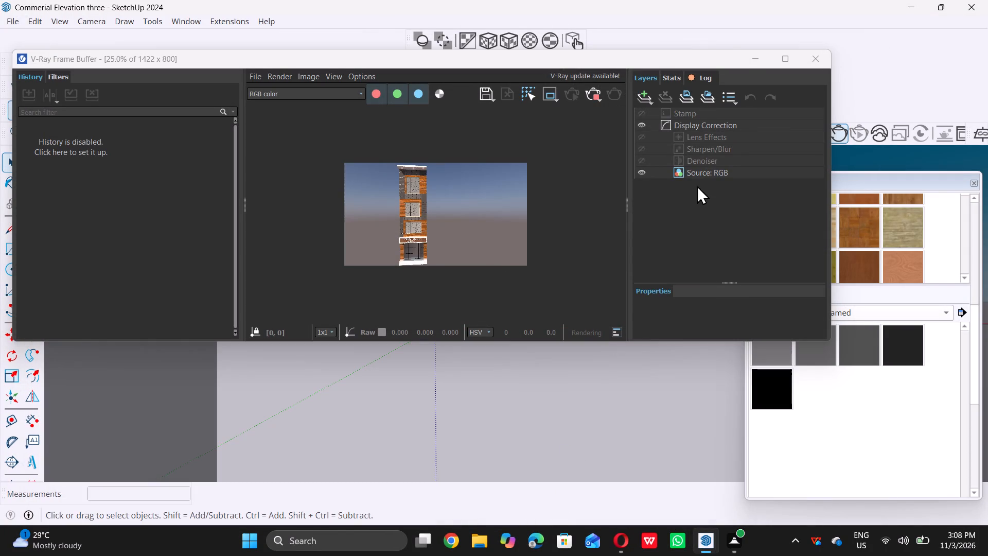
left_click(756, 53)
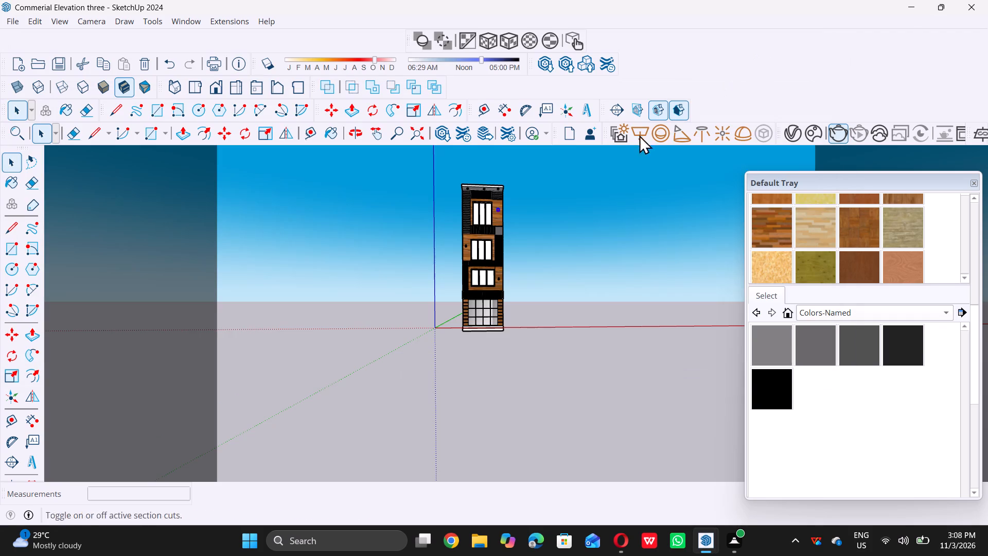
scroll(536, 245, "down", 15)
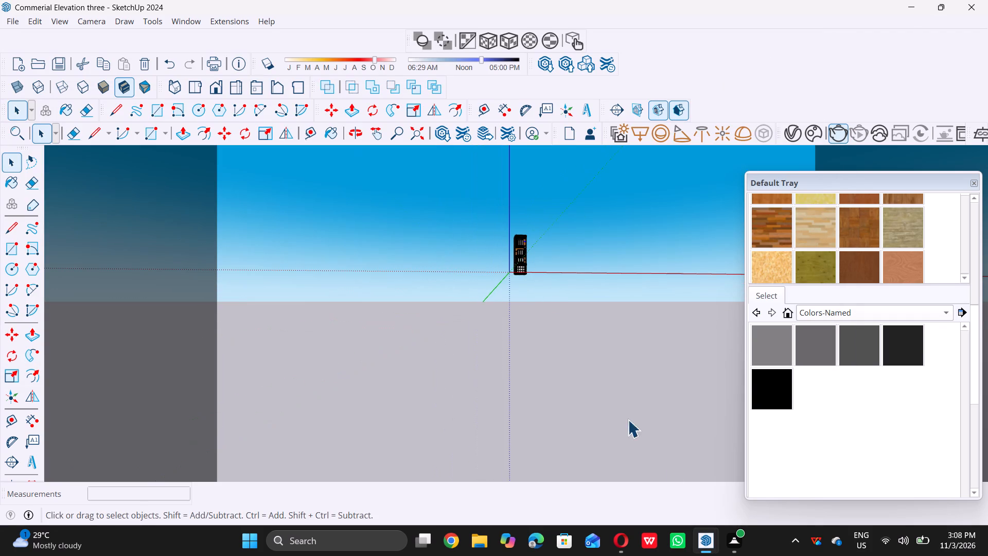